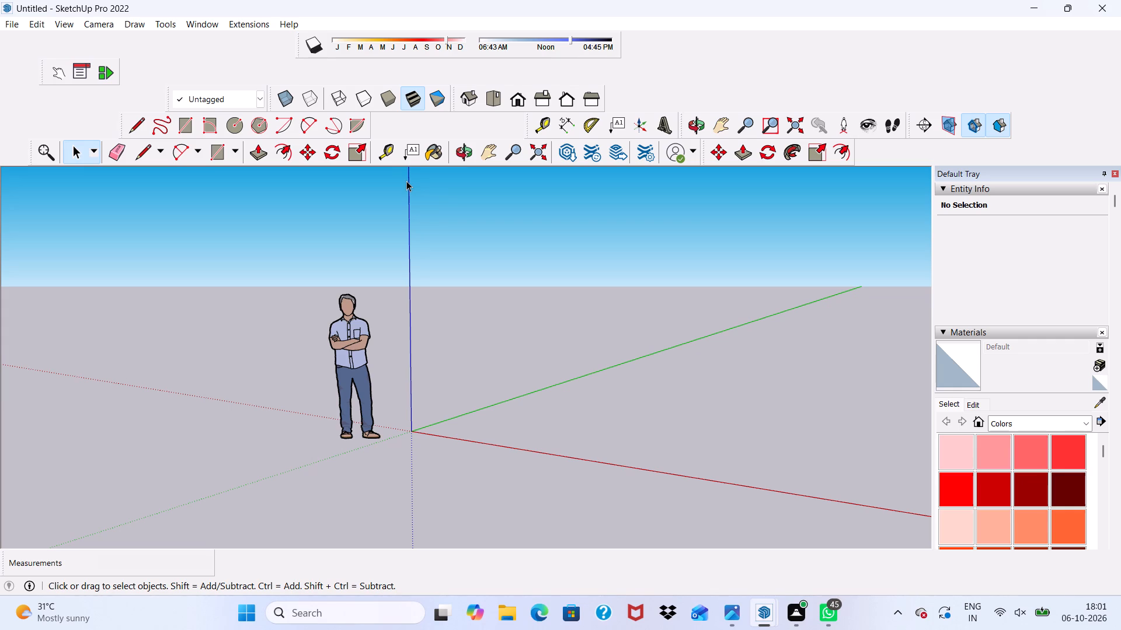
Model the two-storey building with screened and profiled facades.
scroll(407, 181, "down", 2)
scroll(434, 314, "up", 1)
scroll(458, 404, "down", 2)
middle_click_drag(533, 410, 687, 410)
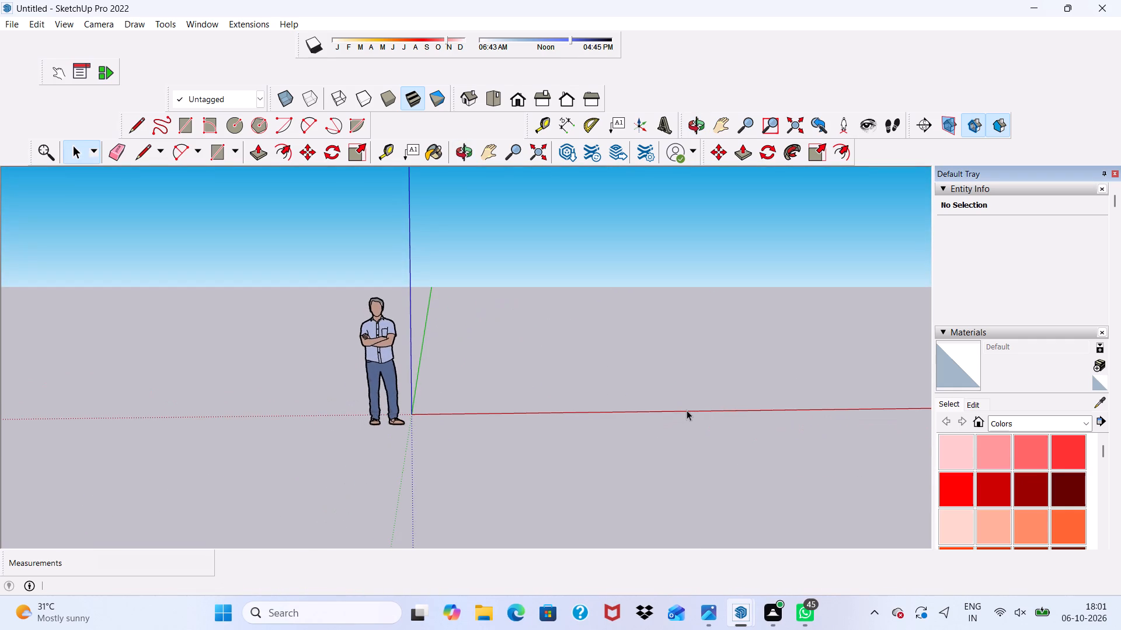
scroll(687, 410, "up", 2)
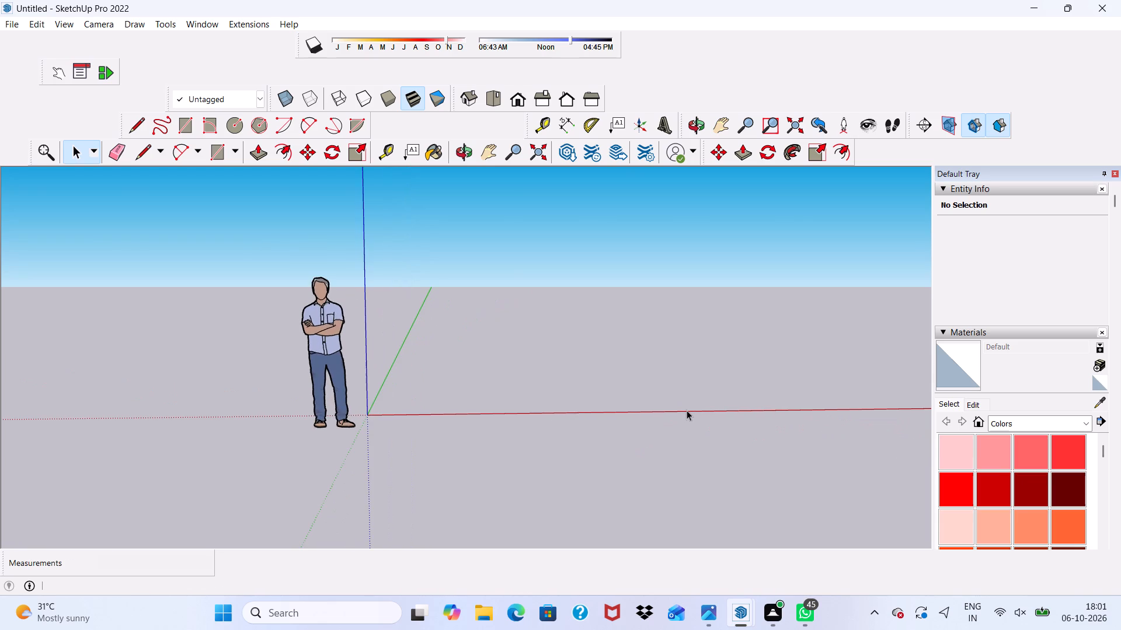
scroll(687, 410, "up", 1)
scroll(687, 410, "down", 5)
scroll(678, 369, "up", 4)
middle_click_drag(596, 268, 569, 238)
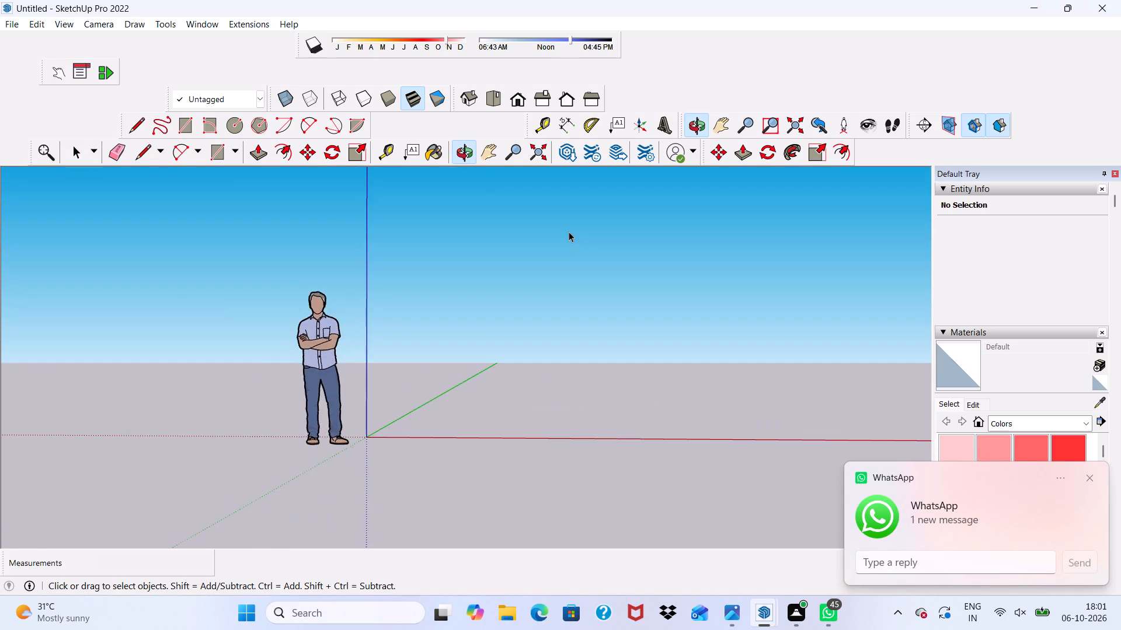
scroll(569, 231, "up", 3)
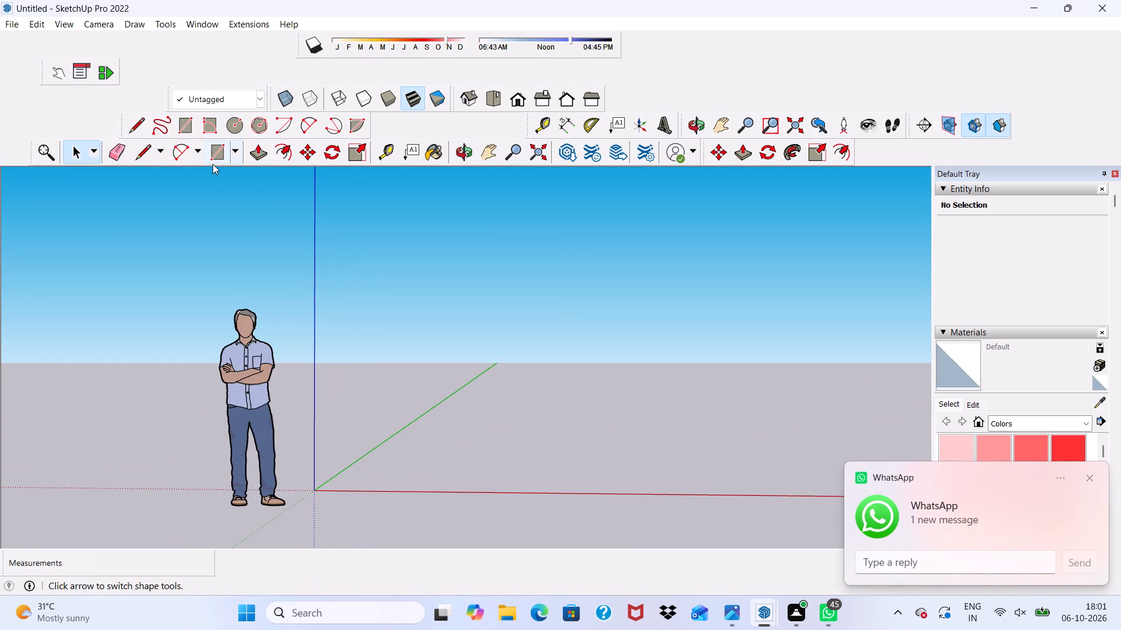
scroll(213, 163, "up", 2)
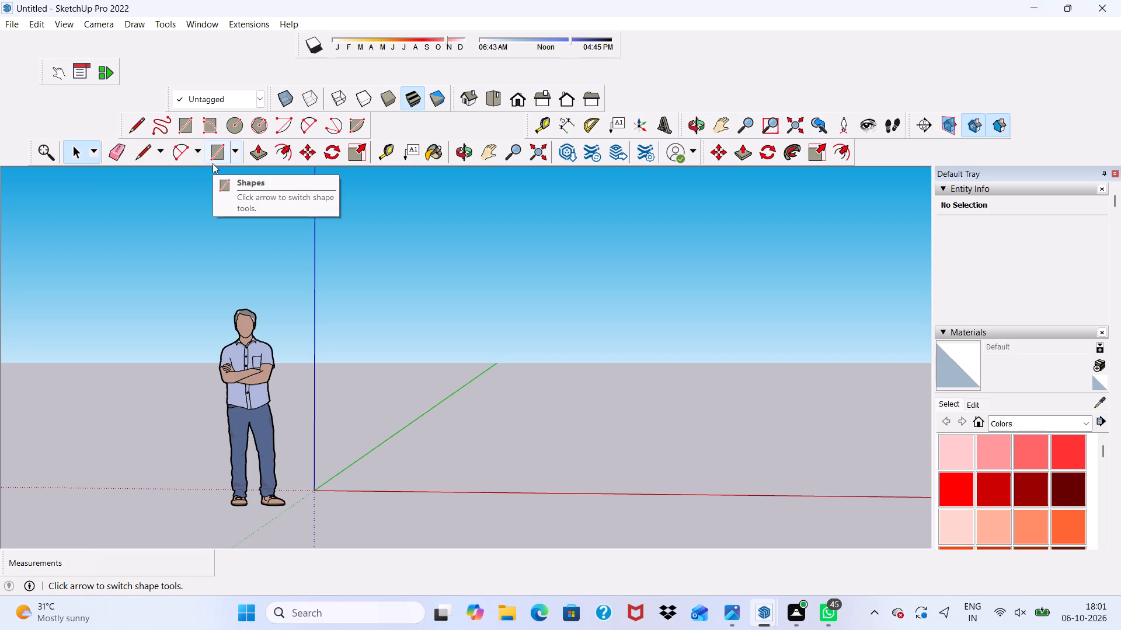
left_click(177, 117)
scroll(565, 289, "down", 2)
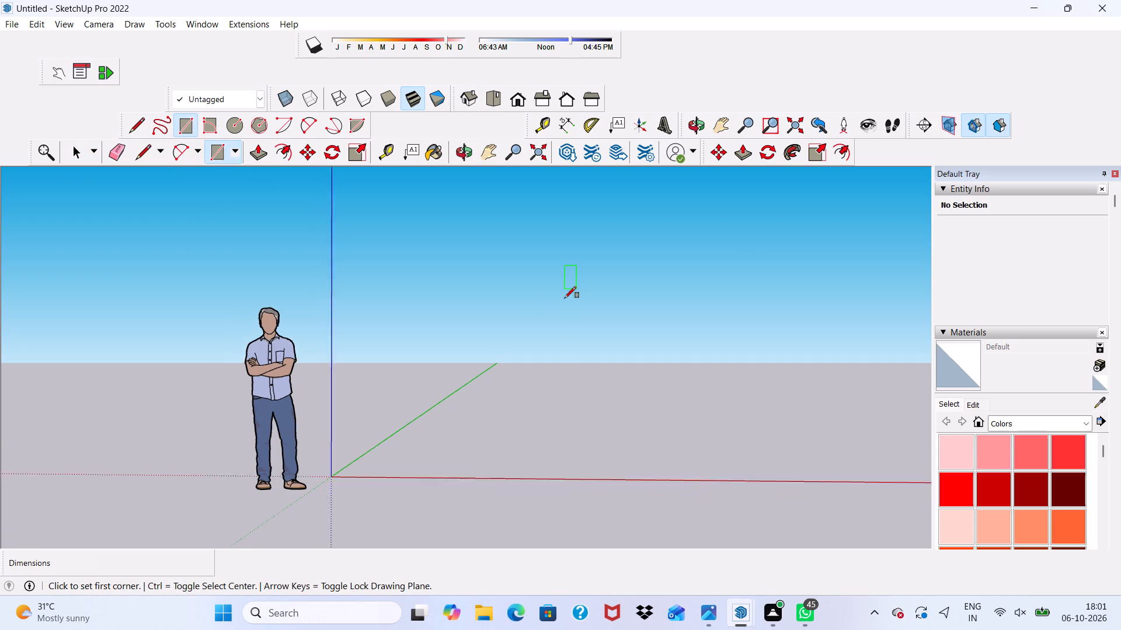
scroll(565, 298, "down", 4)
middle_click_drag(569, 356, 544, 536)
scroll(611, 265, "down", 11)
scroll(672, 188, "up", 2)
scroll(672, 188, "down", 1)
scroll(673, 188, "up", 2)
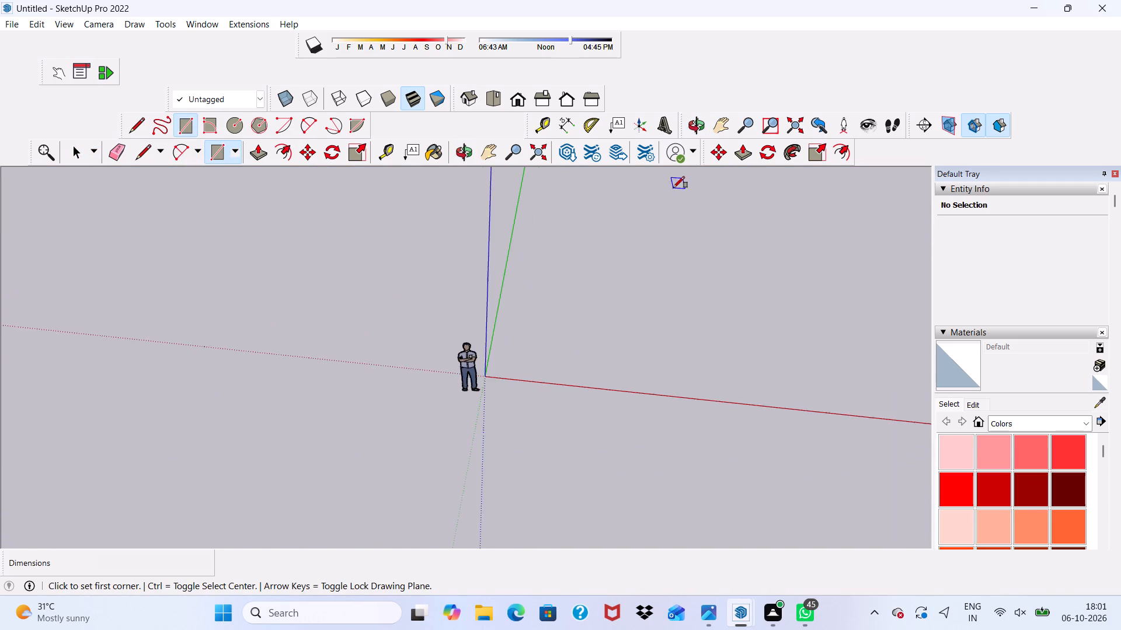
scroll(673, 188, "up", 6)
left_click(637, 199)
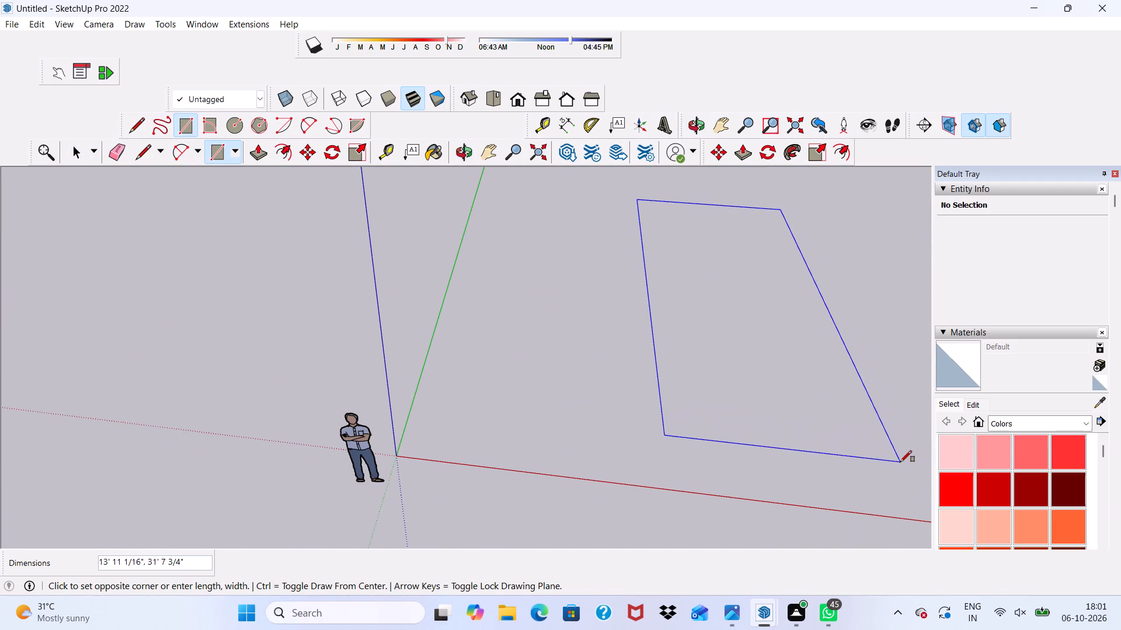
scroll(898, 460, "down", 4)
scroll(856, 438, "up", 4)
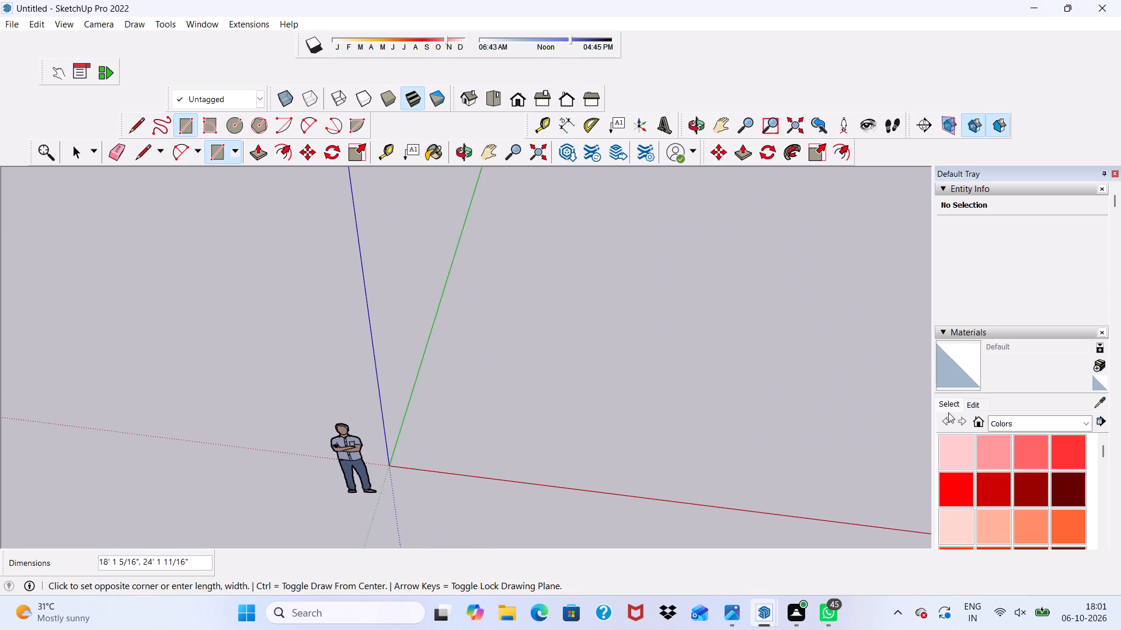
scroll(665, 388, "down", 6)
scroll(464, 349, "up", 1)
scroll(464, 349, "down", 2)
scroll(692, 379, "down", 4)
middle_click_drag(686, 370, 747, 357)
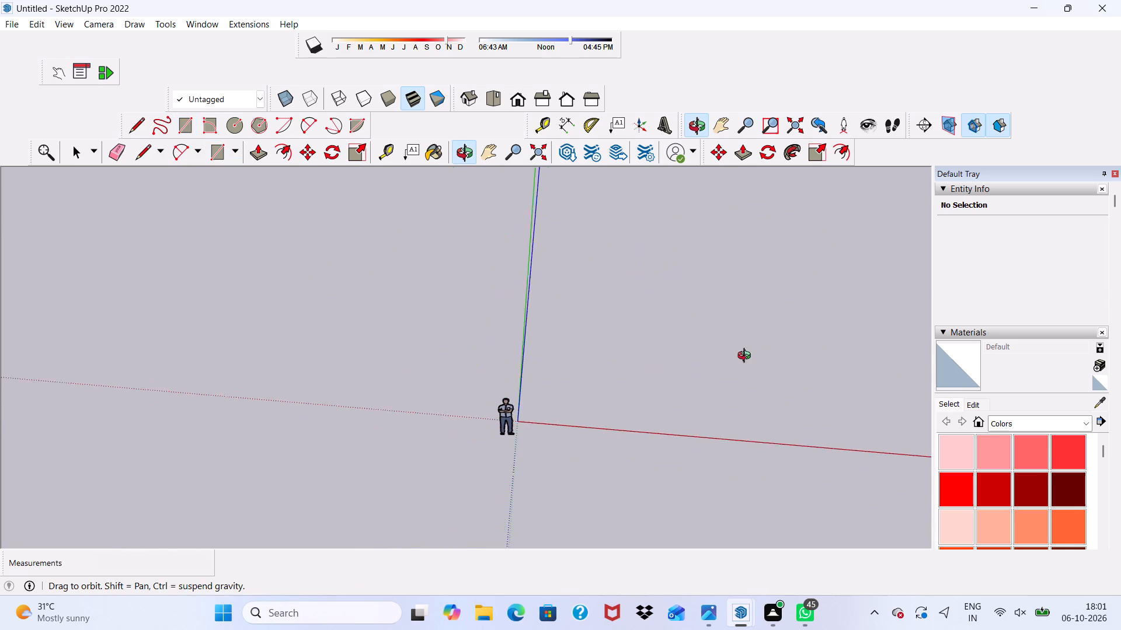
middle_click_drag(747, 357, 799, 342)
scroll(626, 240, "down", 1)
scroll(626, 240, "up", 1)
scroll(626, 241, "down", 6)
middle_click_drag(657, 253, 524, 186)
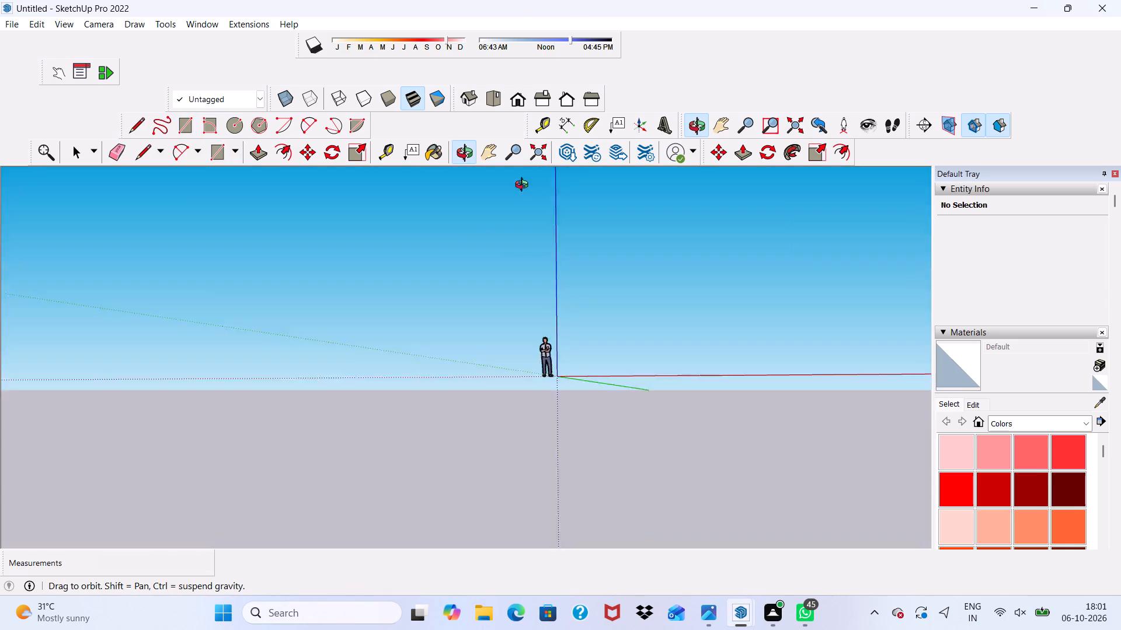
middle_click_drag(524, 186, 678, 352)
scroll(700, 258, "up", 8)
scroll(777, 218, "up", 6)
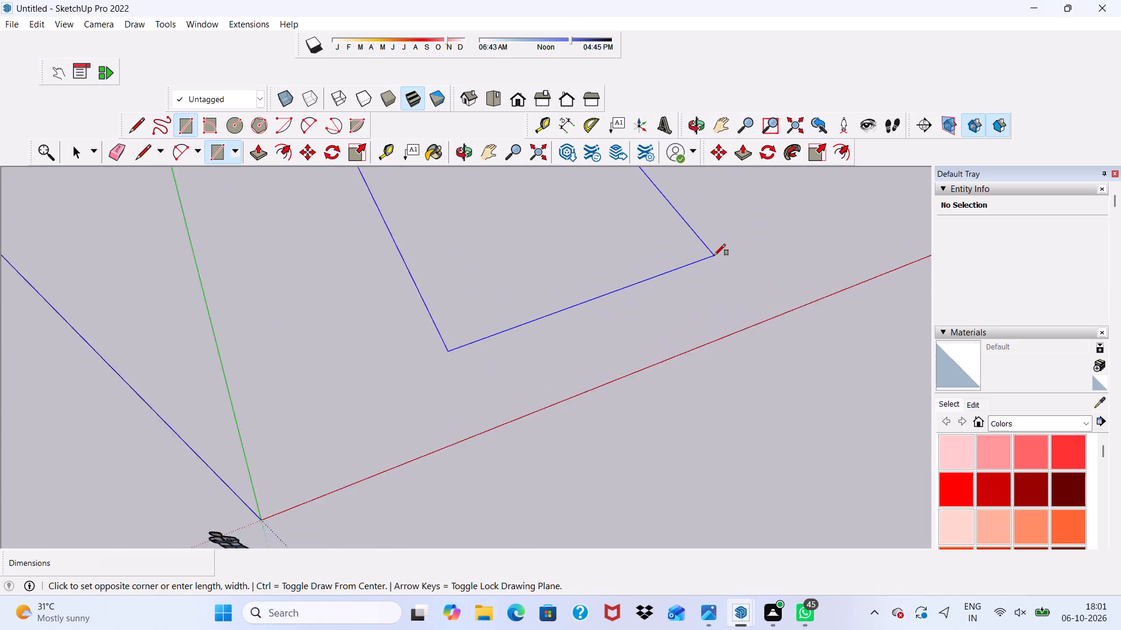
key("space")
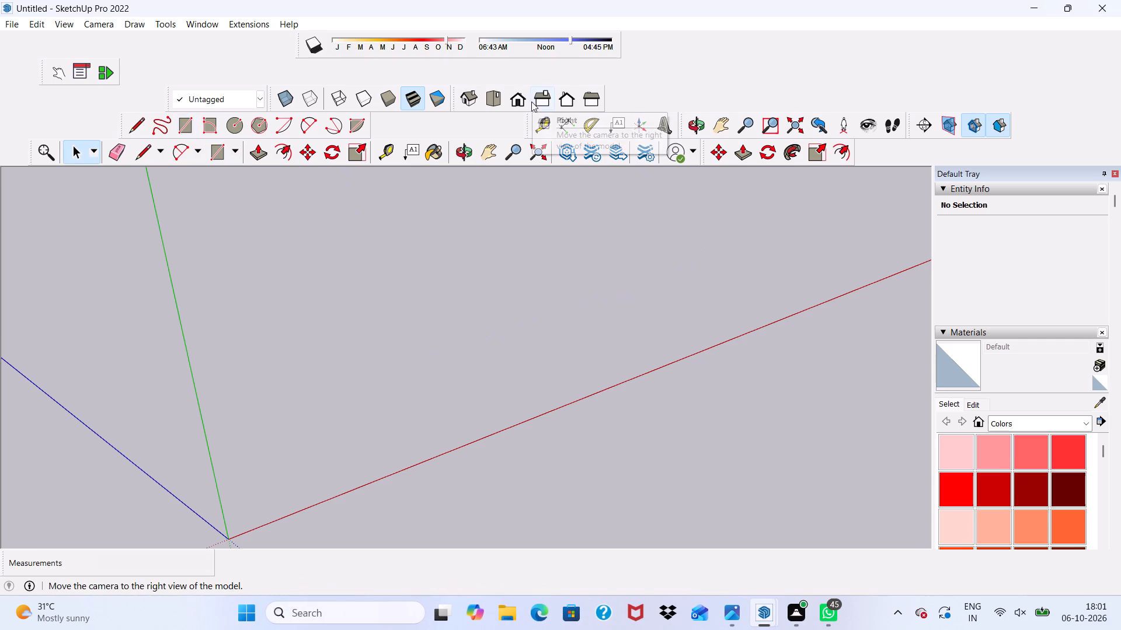
Draw a 60' by 60' rectangle flat on the ground, on the far side of the red axis from the viewer.
left_click(520, 99)
scroll(515, 268, "down", 1)
scroll(514, 318, "up", 1)
scroll(517, 340, "down", 3)
scroll(656, 352, "up", 7)
middle_click_drag(635, 306, 640, 338)
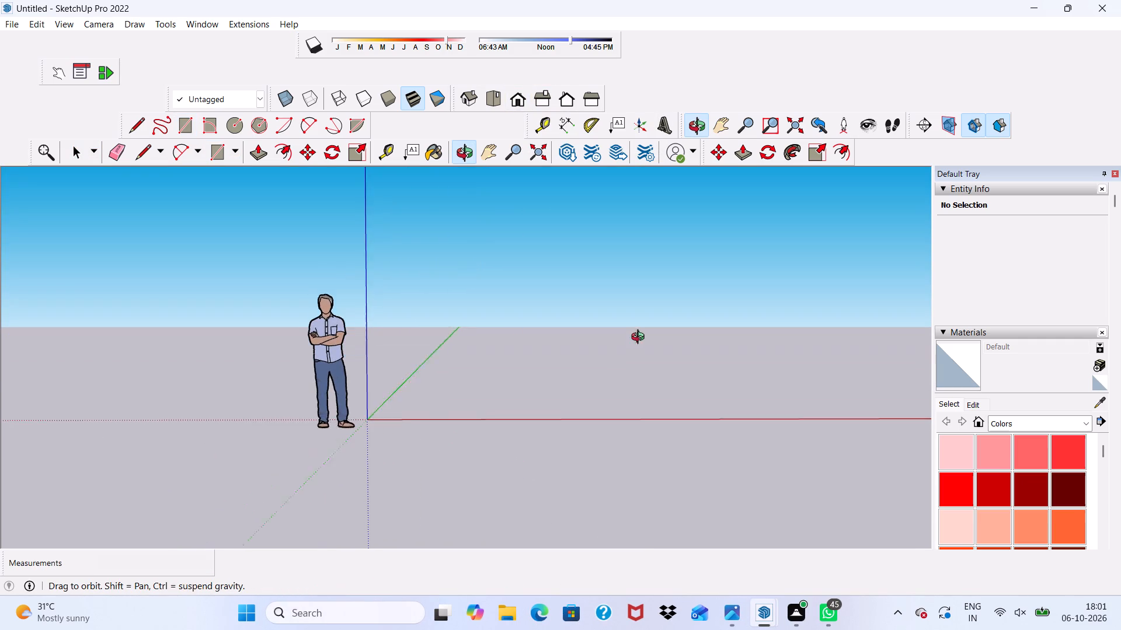
middle_click_drag(640, 338, 647, 353)
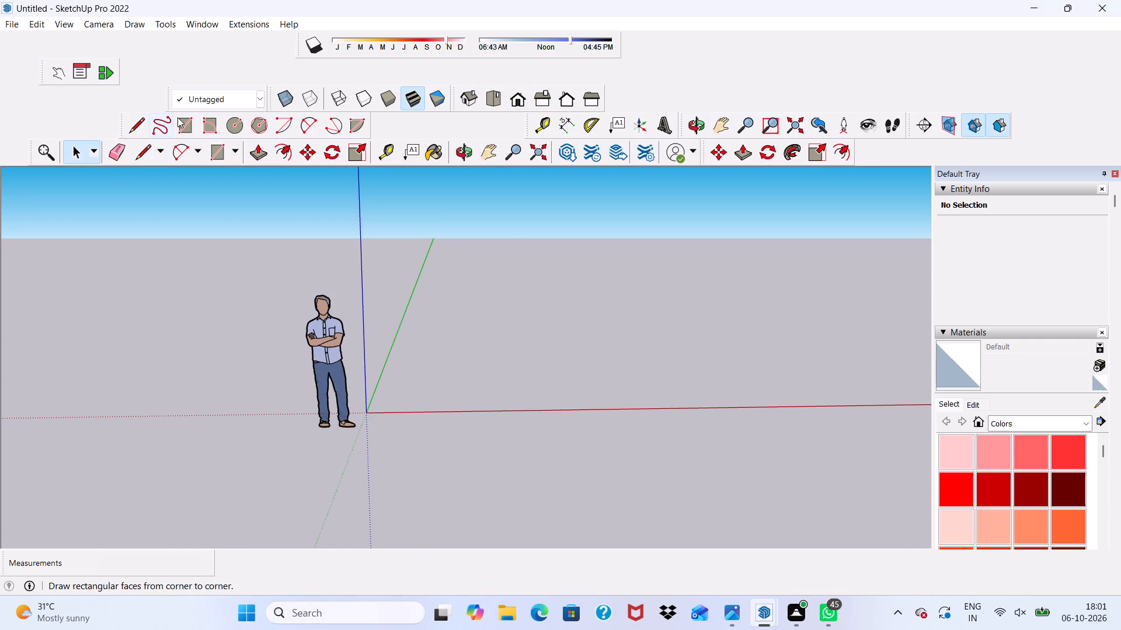
left_click(182, 117)
scroll(500, 239, "up", 4)
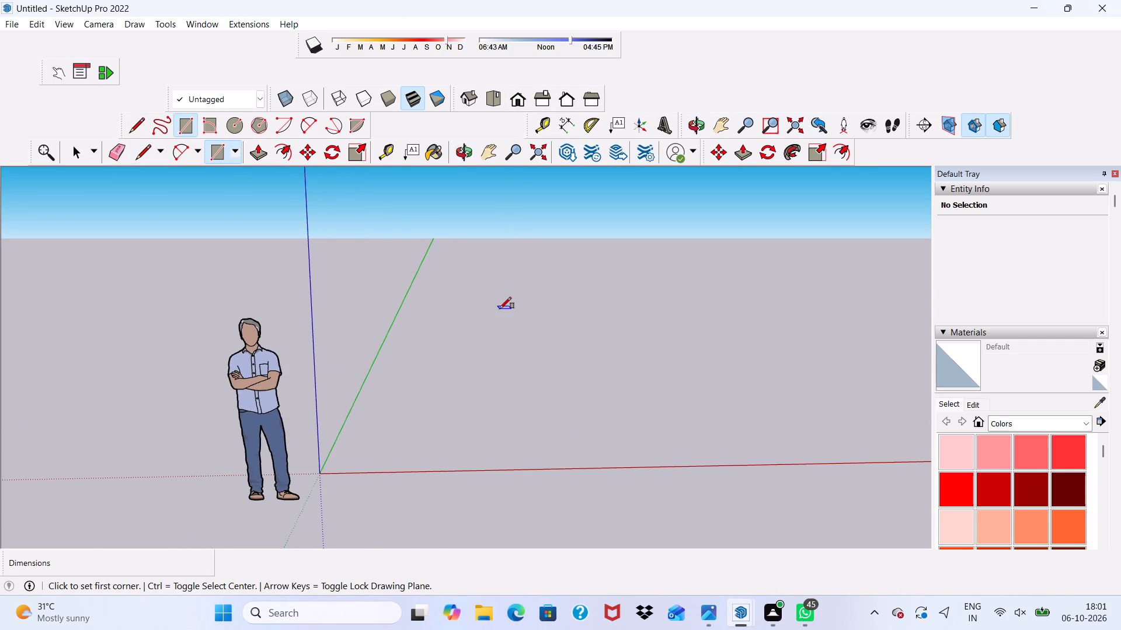
left_click_drag(497, 295, 500, 285)
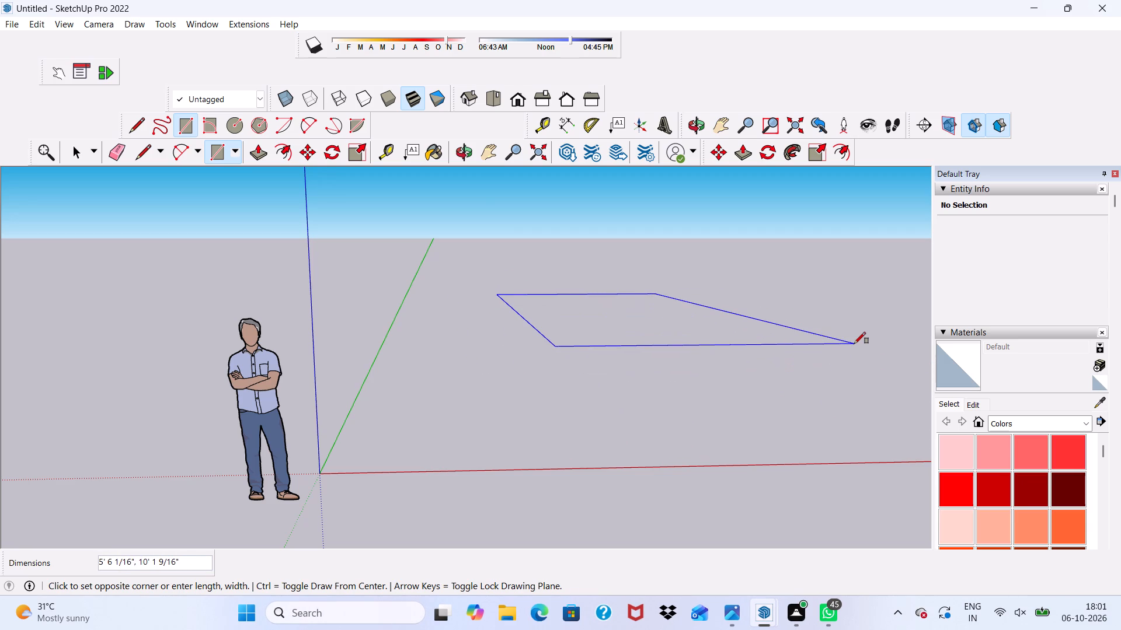
type("60',60'")
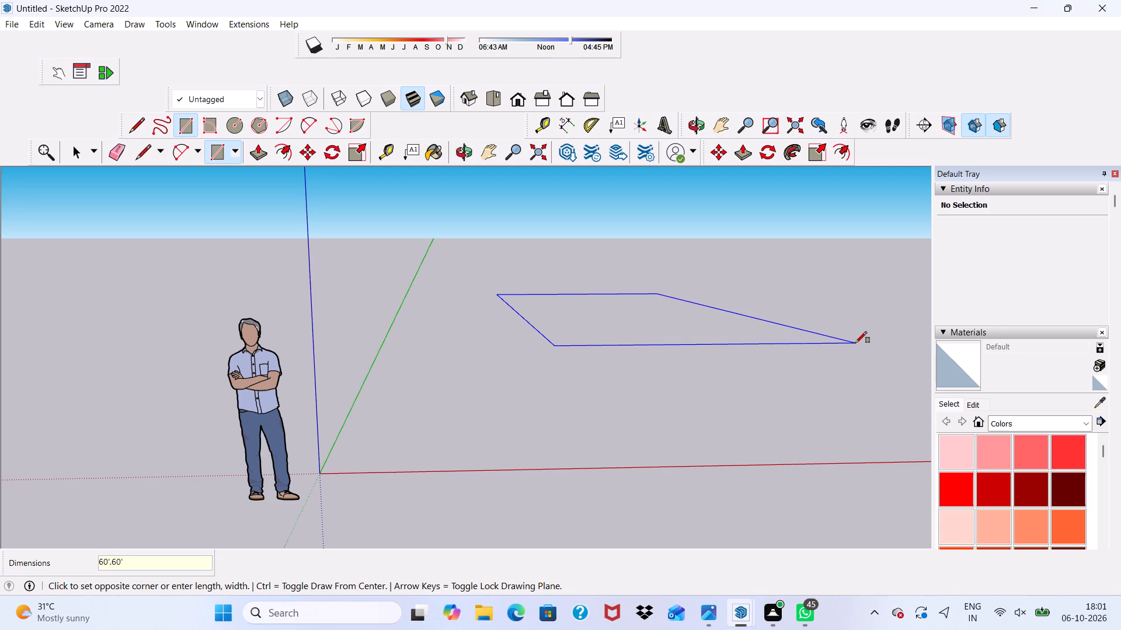
key("Return")
scroll(889, 345, "down", 5)
scroll(768, 365, "up", 2)
scroll(705, 381, "down", 8)
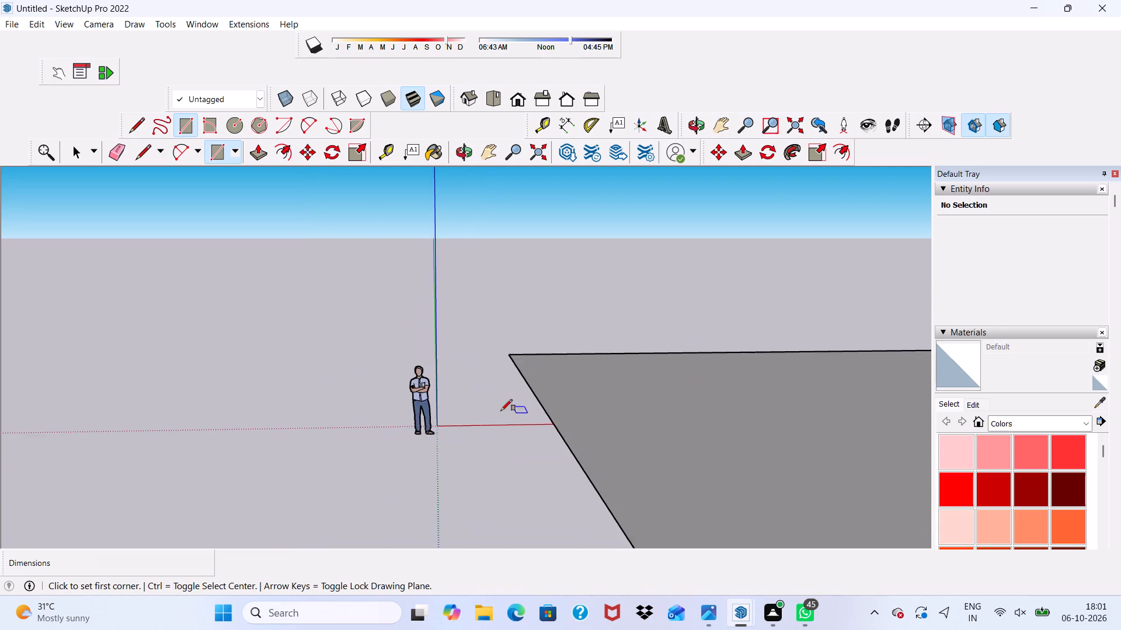
scroll(480, 410, "up", 1)
scroll(480, 410, "down", 10)
scroll(548, 364, "up", 1)
scroll(548, 363, "down", 5)
scroll(652, 310, "up", 5)
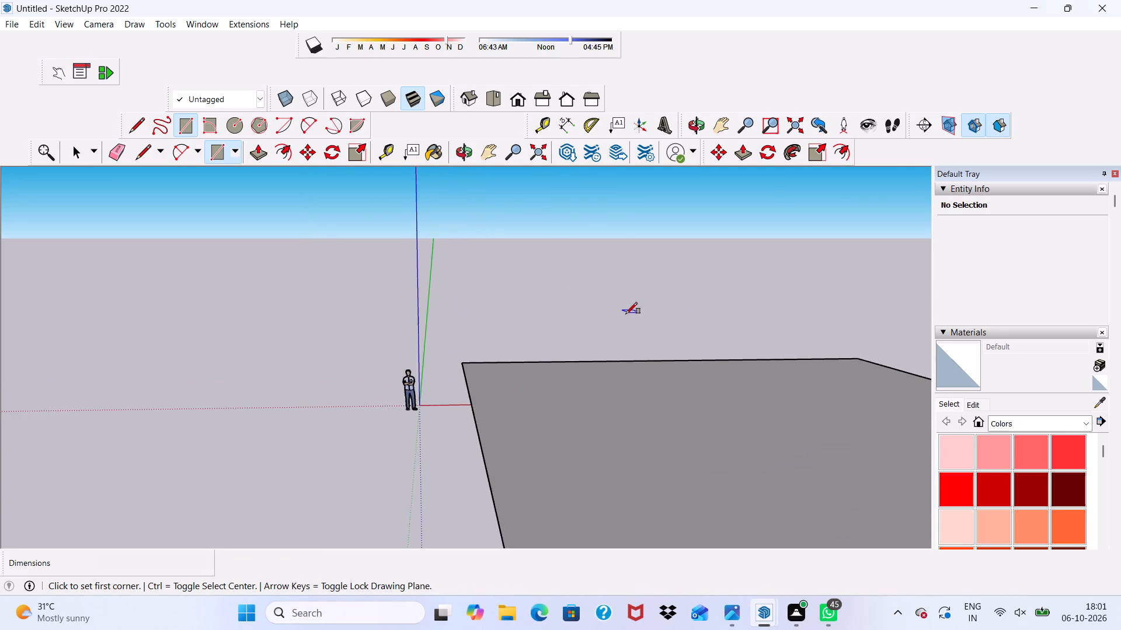
key("space")
Move the 60' square, including its face and all edges, from its near corner to a spot farther back from the red axis.
scroll(626, 314, "up", 1)
scroll(626, 314, "down", 9)
scroll(632, 420, "up", 16)
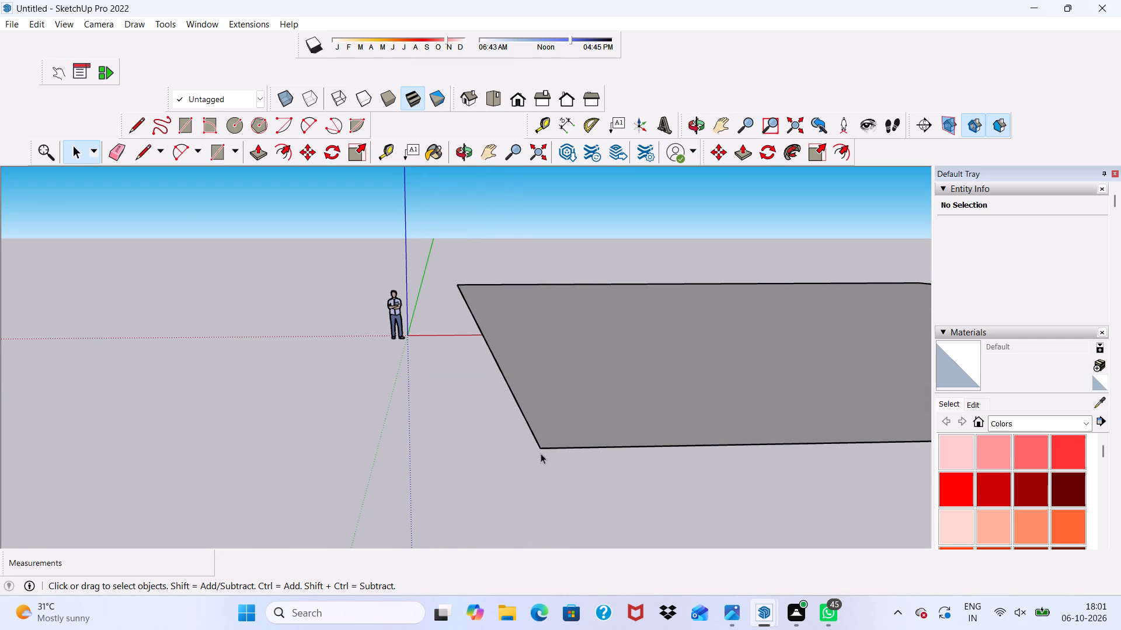
left_click(542, 446)
left_click(544, 440)
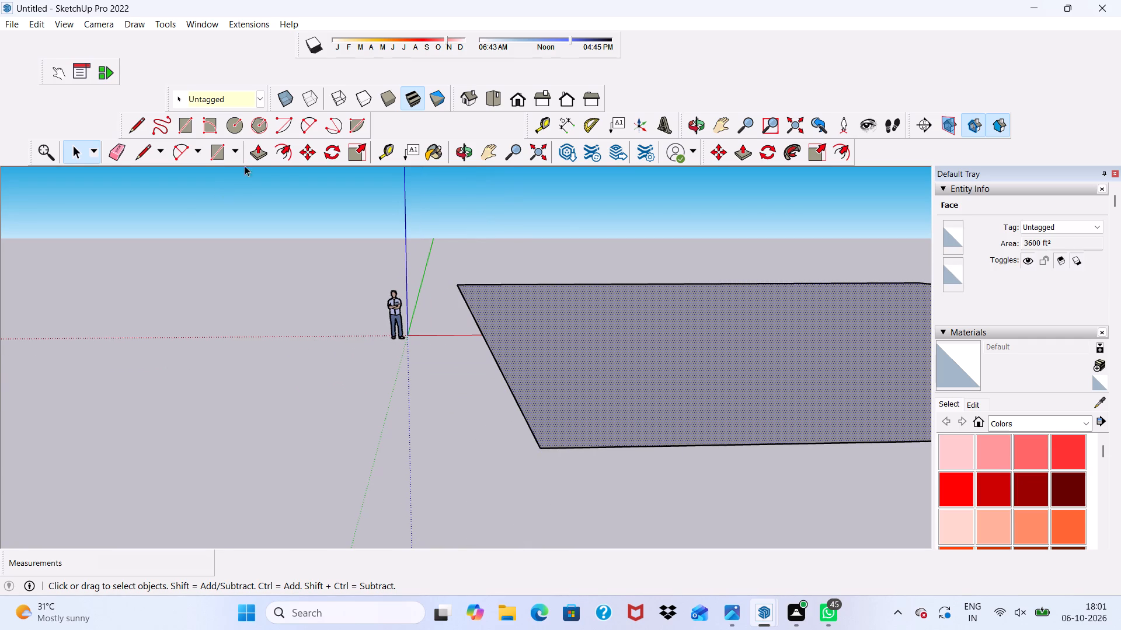
double_click(524, 335)
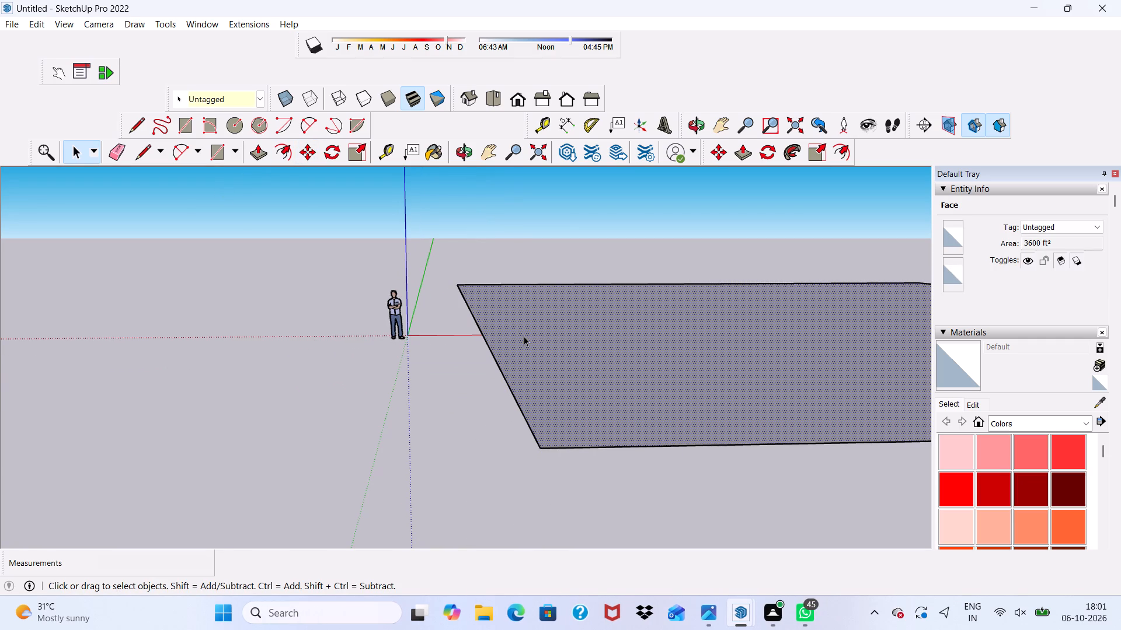
double_click(524, 336)
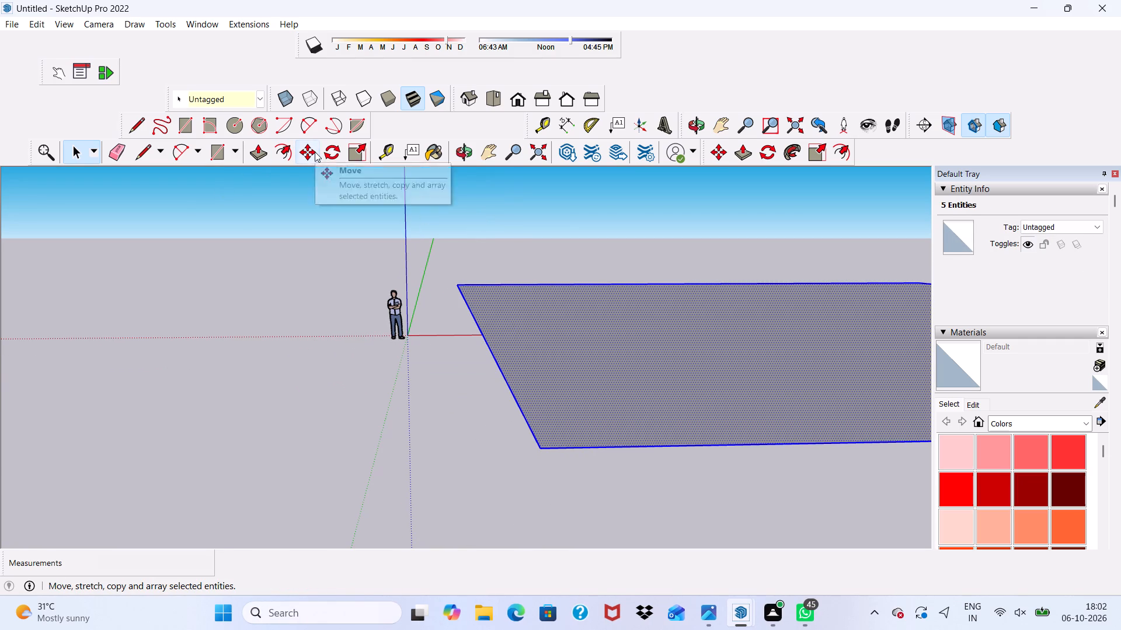
left_click(315, 152)
scroll(580, 521, "up", 1)
scroll(537, 426, "up", 1)
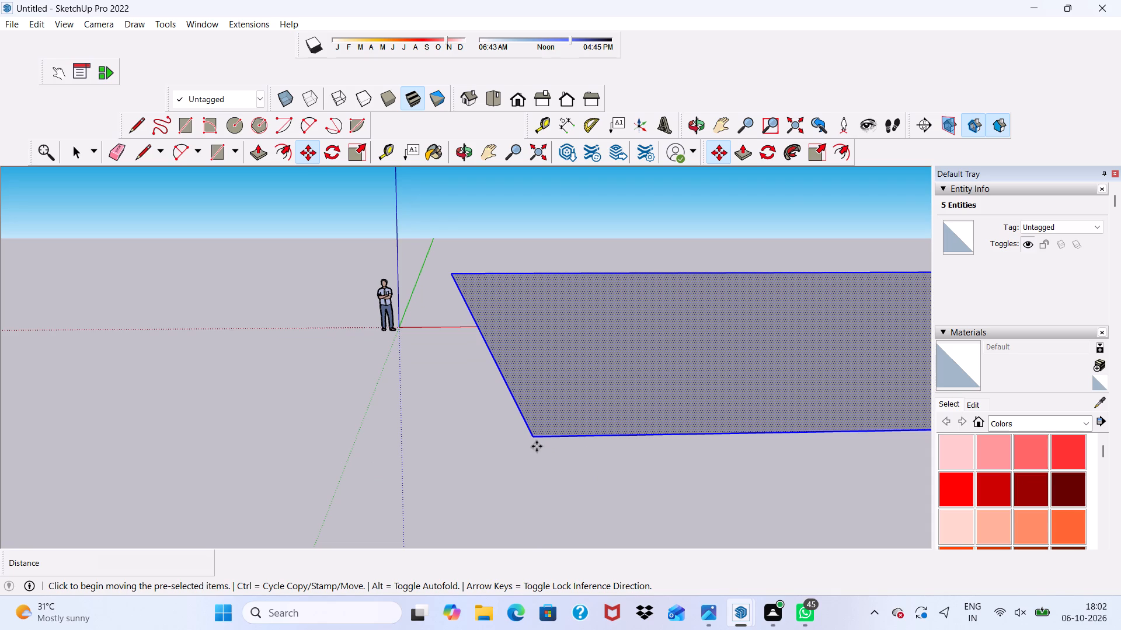
left_click_drag(539, 448, 537, 439)
scroll(481, 193, "up", 3)
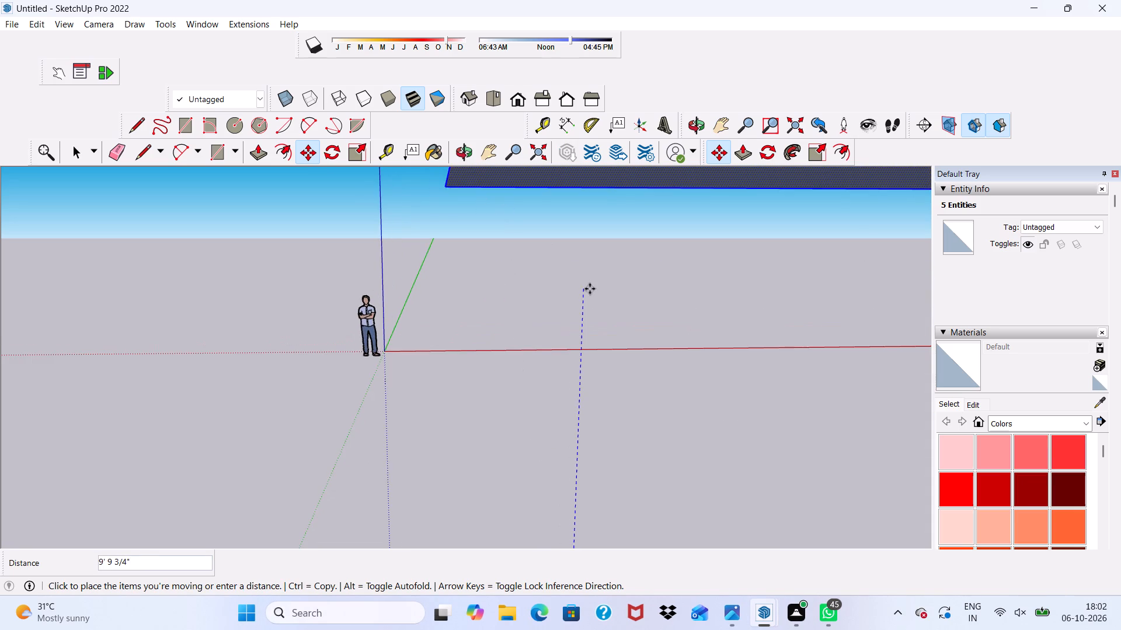
scroll(590, 289, "down", 1)
middle_click_drag(590, 289, 505, 510)
scroll(554, 183, "down", 2)
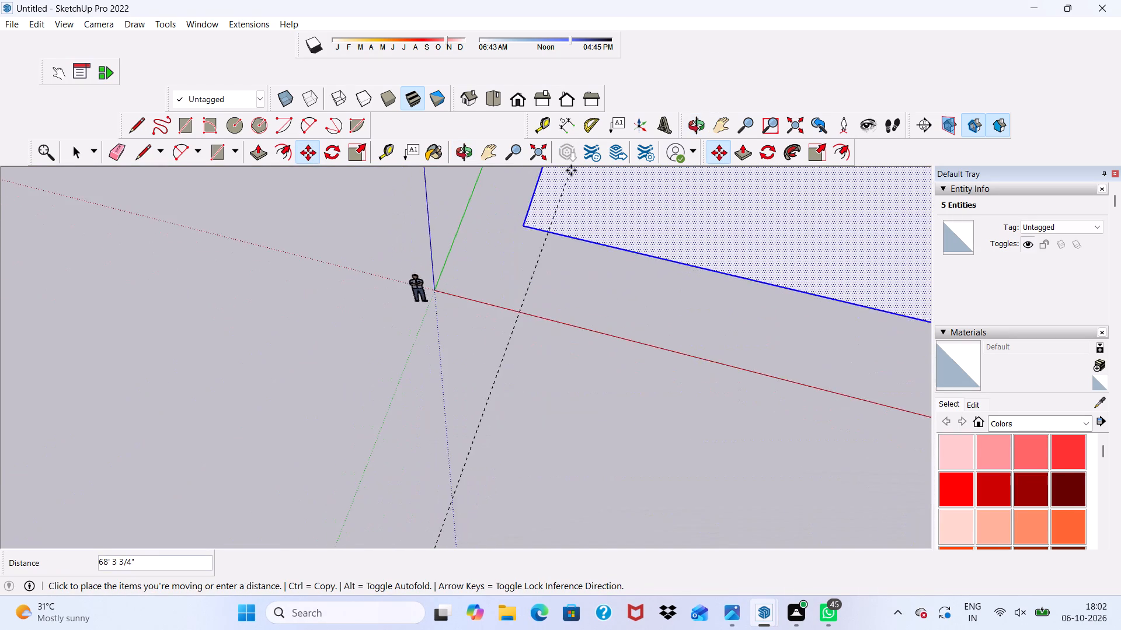
scroll(590, 188, "up", 3)
middle_click_drag(563, 235, 614, 342)
scroll(513, 235, "up", 6)
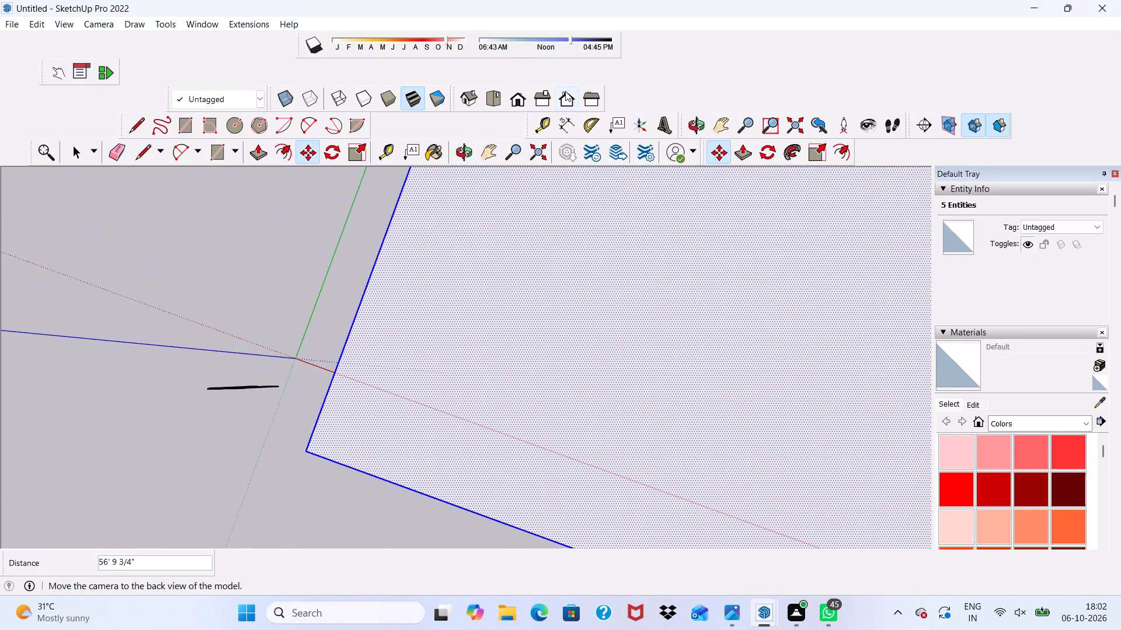
scroll(565, 91, "down", 12)
scroll(534, 332, "up", 1)
scroll(586, 314, "down", 1)
middle_click_drag(638, 292, 670, 40)
scroll(646, 373, "up", 2)
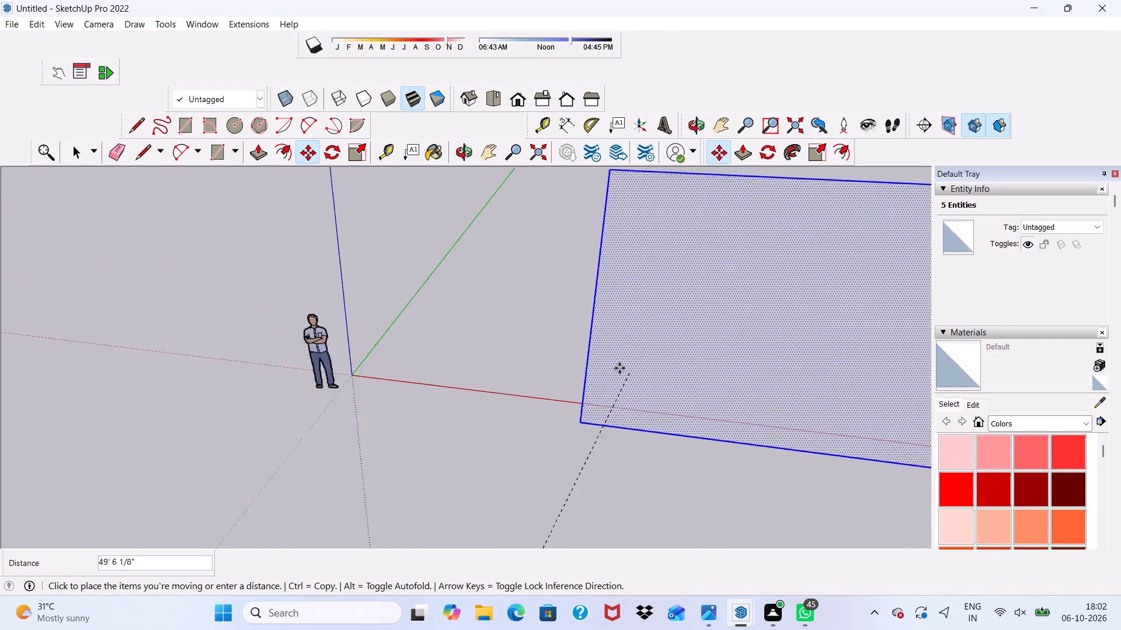
scroll(619, 368, "up", 2)
scroll(603, 335, "down", 5)
scroll(601, 260, "up", 5)
scroll(601, 261, "down", 2)
middle_click_drag(603, 316, 634, 157)
scroll(594, 301, "up", 1)
middle_click_drag(567, 411, 646, 407)
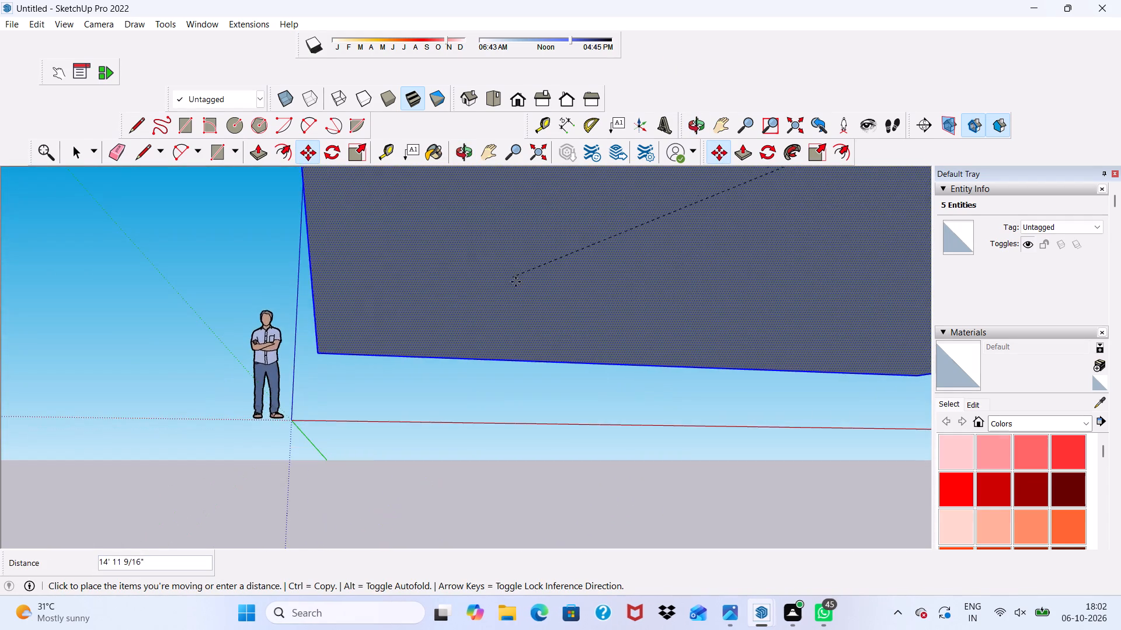
scroll(516, 281, "up", 1)
scroll(516, 281, "down", 8)
middle_click_drag(572, 358, 526, 544)
scroll(572, 358, "down", 1)
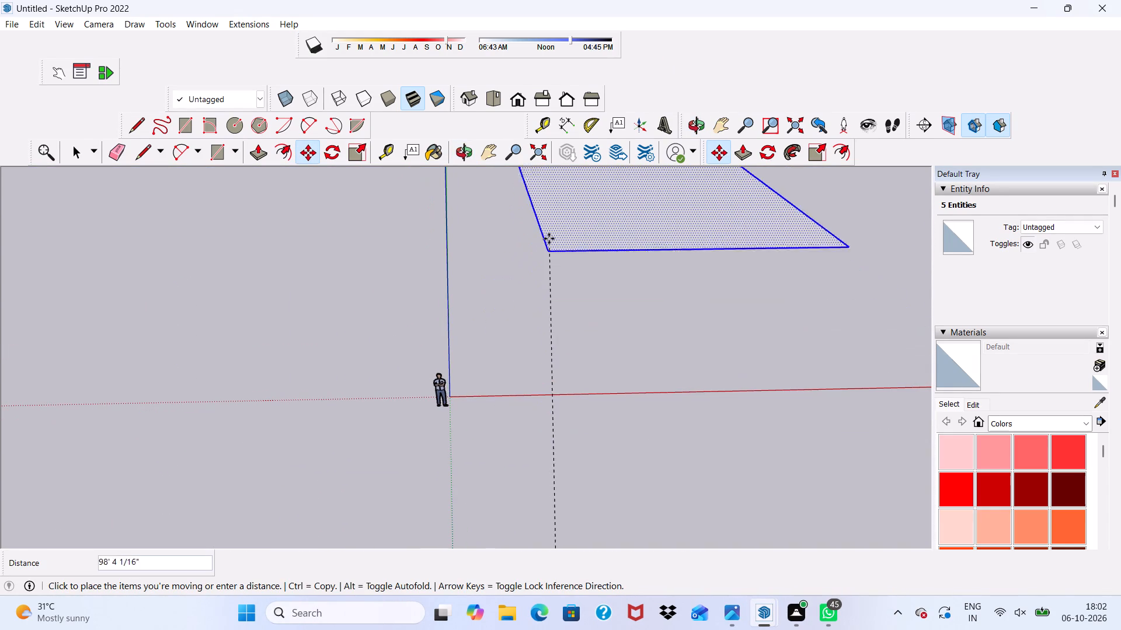
left_click(538, 296)
Check the square's position relative to the axes from below, from above and from the front.
middle_click_drag(610, 387, 589, 232)
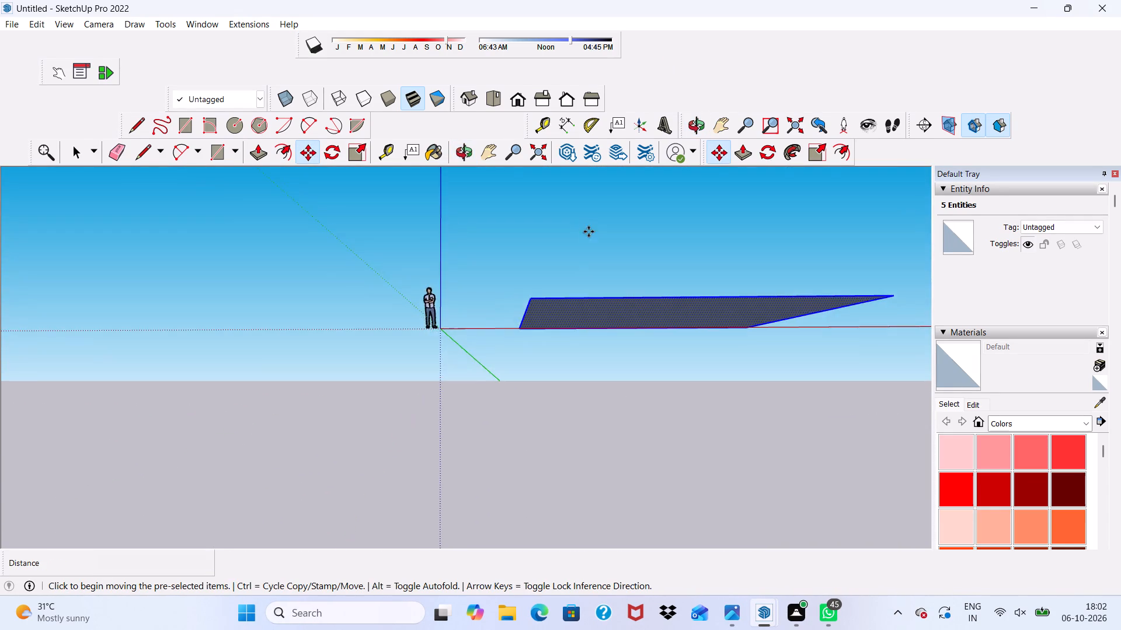
scroll(582, 322, "up", 6)
middle_click_drag(516, 338, 582, 439)
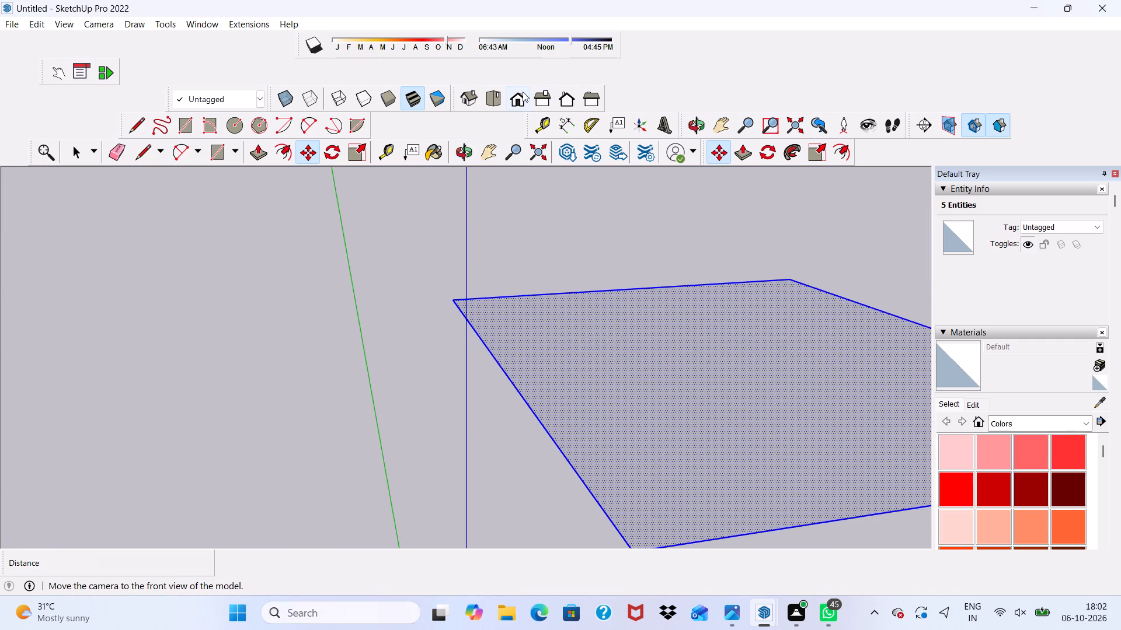
left_click(523, 92)
scroll(490, 154, "down", 1)
scroll(488, 160, "up", 1)
scroll(482, 168, "down", 6)
middle_click_drag(341, 306, 348, 348)
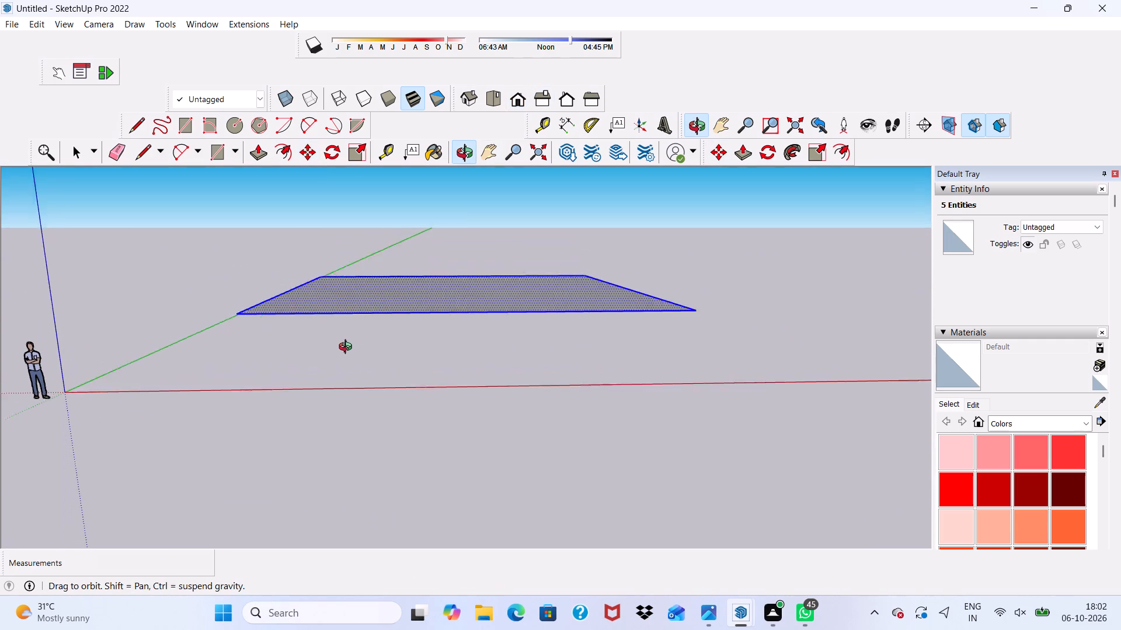
middle_click_drag(348, 348, 347, 348)
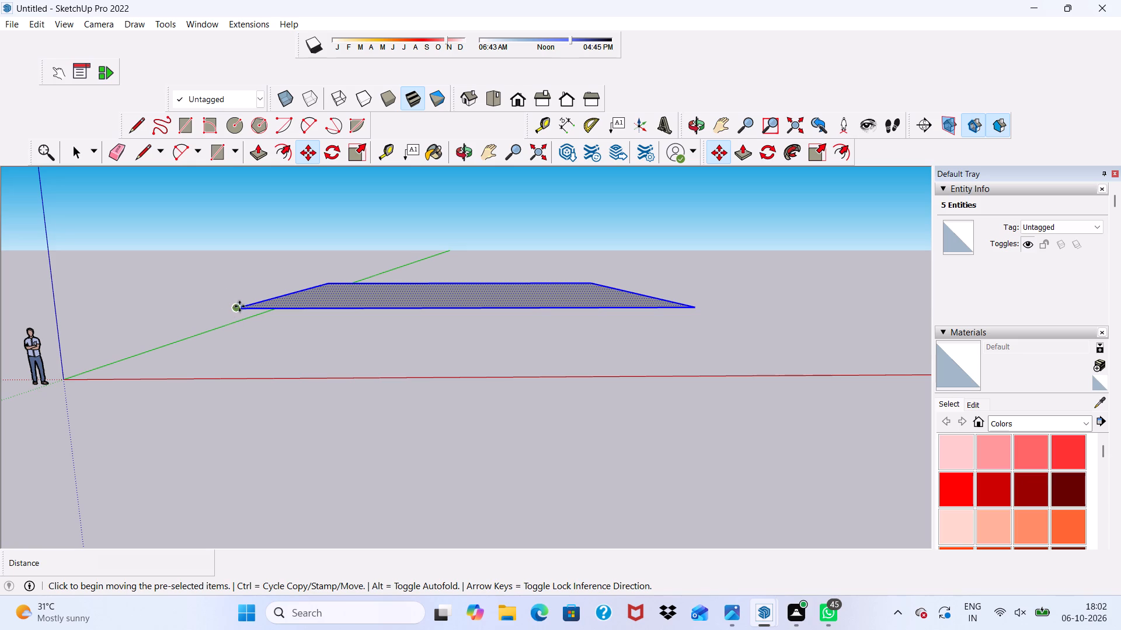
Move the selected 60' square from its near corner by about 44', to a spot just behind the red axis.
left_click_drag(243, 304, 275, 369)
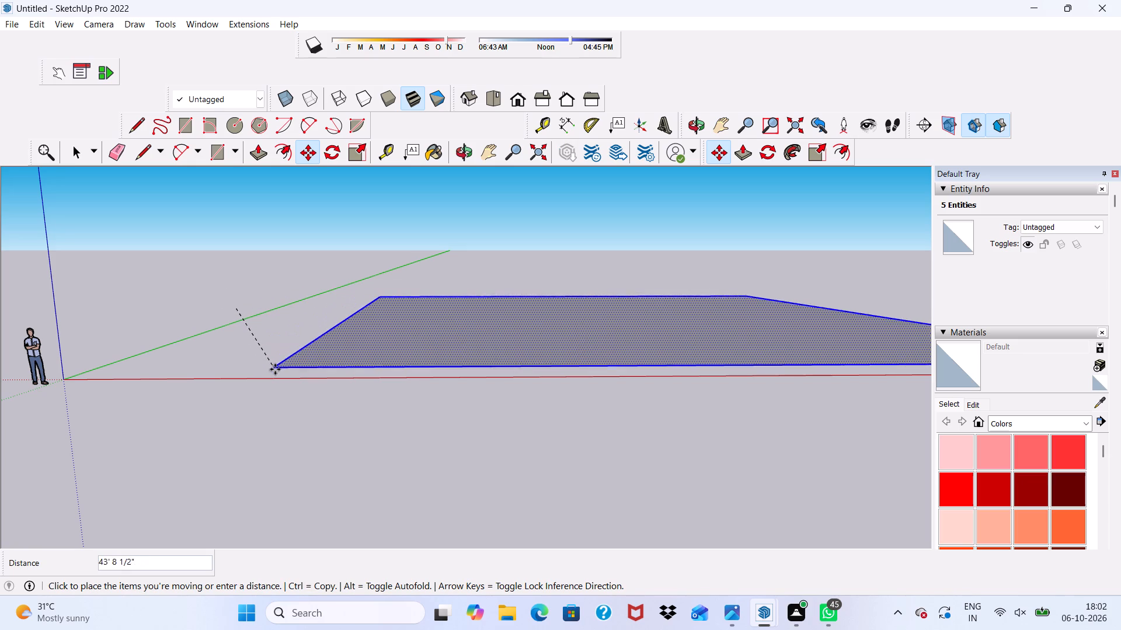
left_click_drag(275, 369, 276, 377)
Check the moved square's position relative to the axes from below and from above.
middle_click_drag(281, 419, 290, 336)
scroll(290, 336, "up", 2)
scroll(290, 335, "down", 3)
scroll(290, 335, "up", 2)
scroll(290, 335, "down", 1)
scroll(290, 335, "up", 1)
scroll(290, 335, "down", 2)
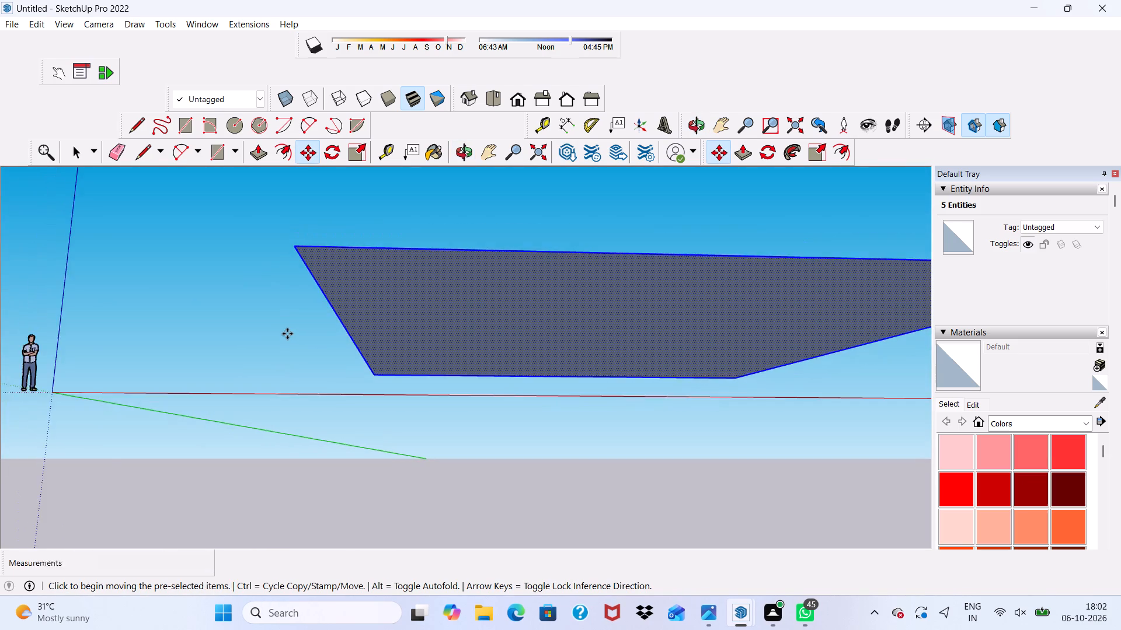
scroll(287, 334, "down", 5)
scroll(335, 356, "down", 1)
scroll(335, 356, "up", 1)
middle_click_drag(336, 358, 340, 516)
scroll(337, 509, "down", 1)
Undo both moves and the drawing of the 60' square.
key("ctrl+z")
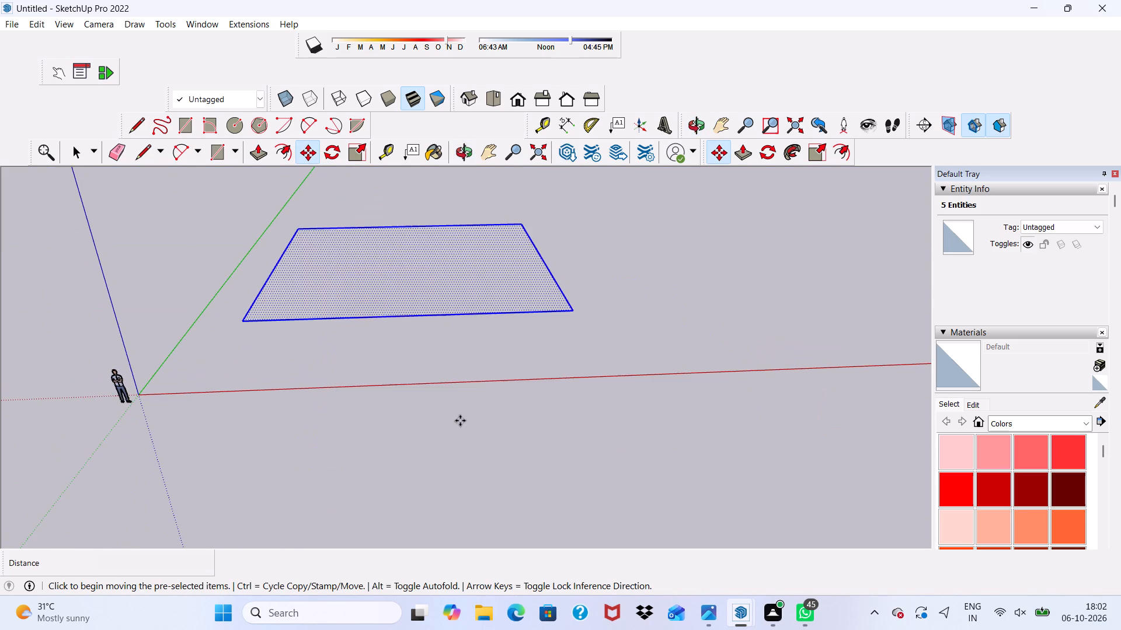
key("ctrl+z")
key("ctrl+z")
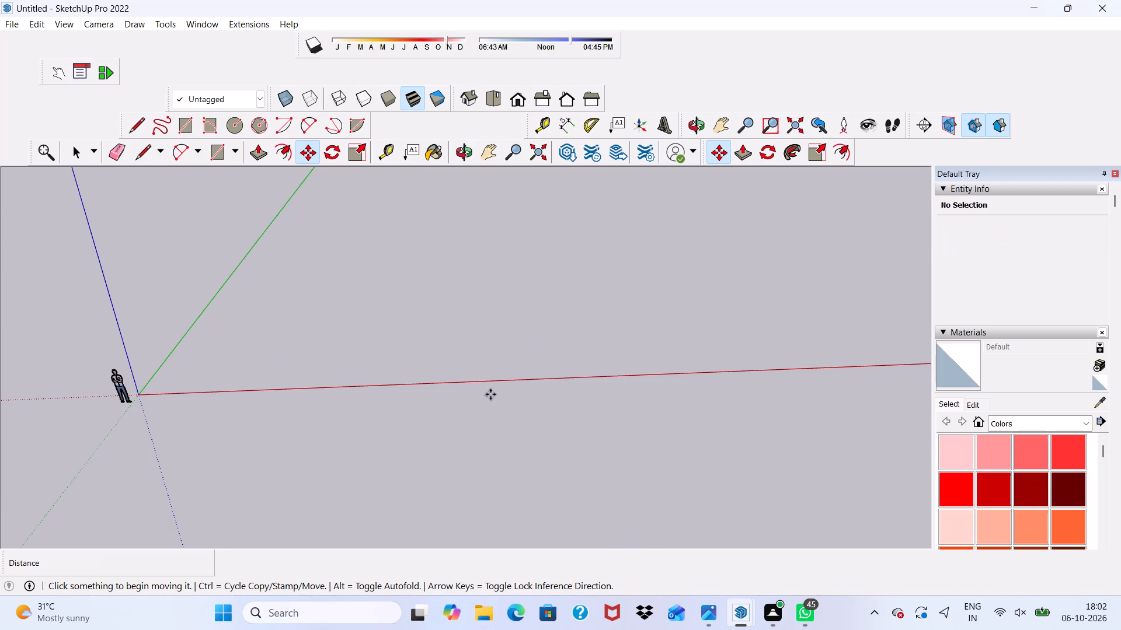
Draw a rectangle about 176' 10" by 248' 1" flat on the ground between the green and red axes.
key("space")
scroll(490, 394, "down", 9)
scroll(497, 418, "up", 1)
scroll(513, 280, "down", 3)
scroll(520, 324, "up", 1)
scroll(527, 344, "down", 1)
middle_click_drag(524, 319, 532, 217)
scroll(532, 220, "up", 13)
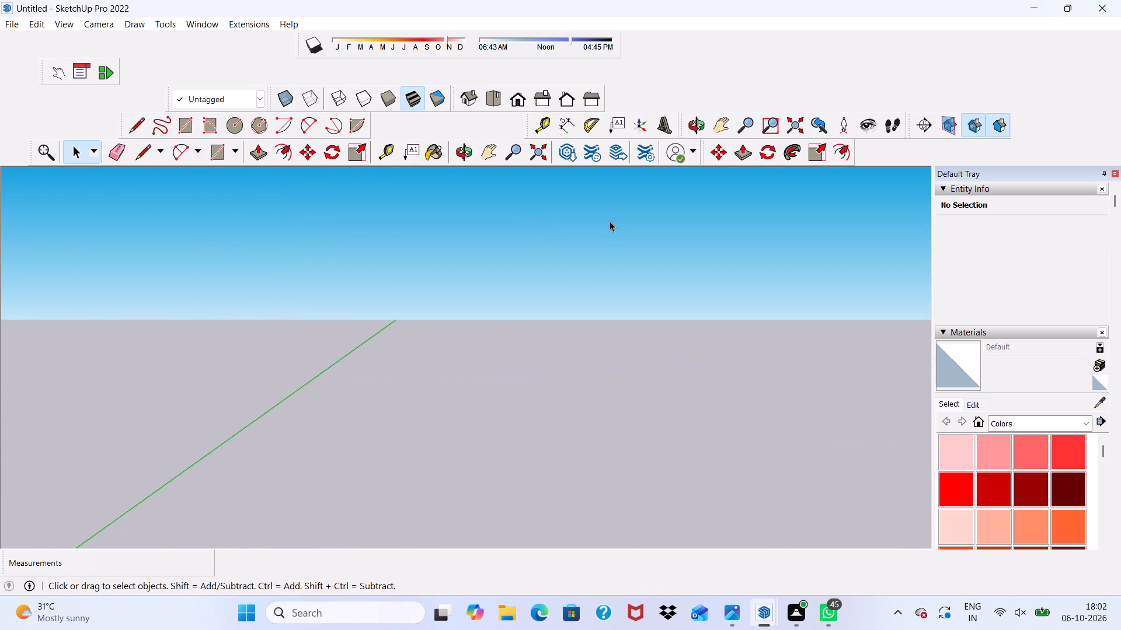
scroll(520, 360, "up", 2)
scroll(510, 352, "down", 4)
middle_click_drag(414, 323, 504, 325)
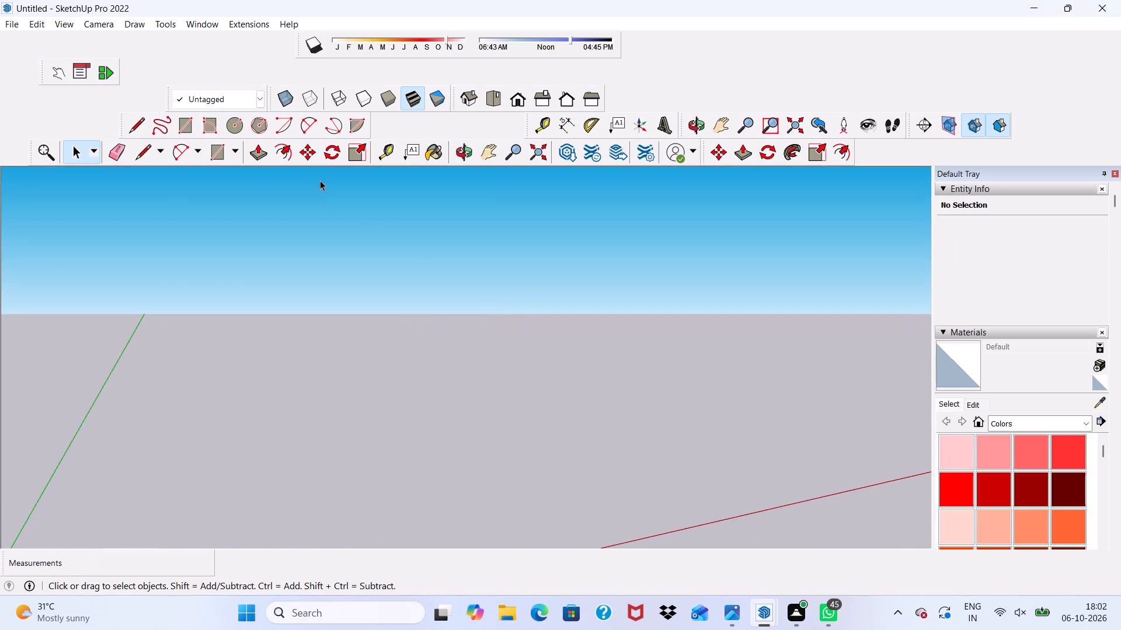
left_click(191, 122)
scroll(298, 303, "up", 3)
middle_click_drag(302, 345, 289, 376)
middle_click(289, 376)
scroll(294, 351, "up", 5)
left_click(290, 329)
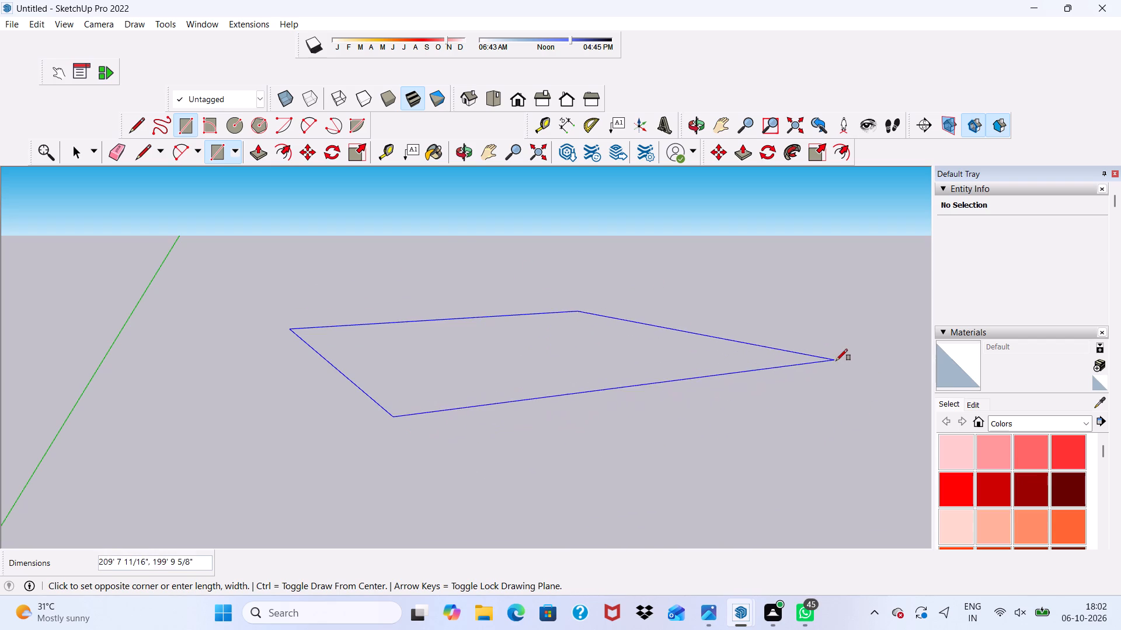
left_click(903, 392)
Examine the large rectangle and its position relative to the axes from low and high viewpoints.
scroll(871, 384, "down", 5)
middle_click_drag(869, 394, 715, 403)
scroll(528, 348, "down", 2)
scroll(527, 349, "up", 2)
scroll(527, 350, "down", 4)
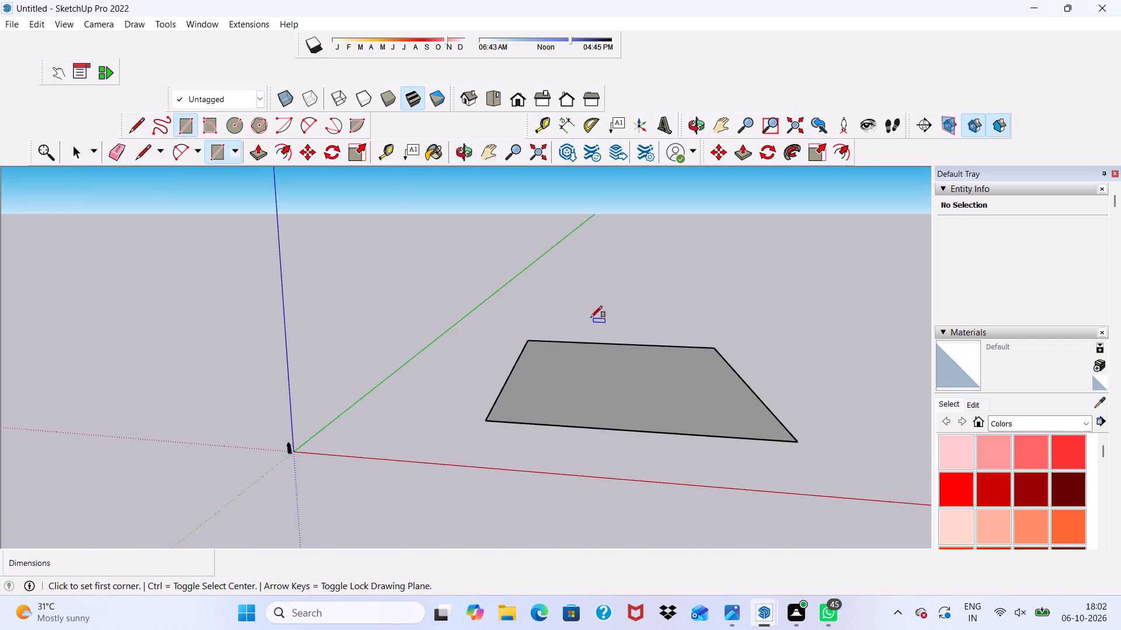
scroll(591, 317, "down", 2)
middle_click_drag(631, 364, 531, 454)
scroll(535, 446, "up", 4)
key("space")
scroll(559, 335, "down", 5)
scroll(676, 329, "up", 1)
middle_click_drag(683, 330, 790, 391)
scroll(614, 235, "up", 9)
scroll(646, 249, "down", 6)
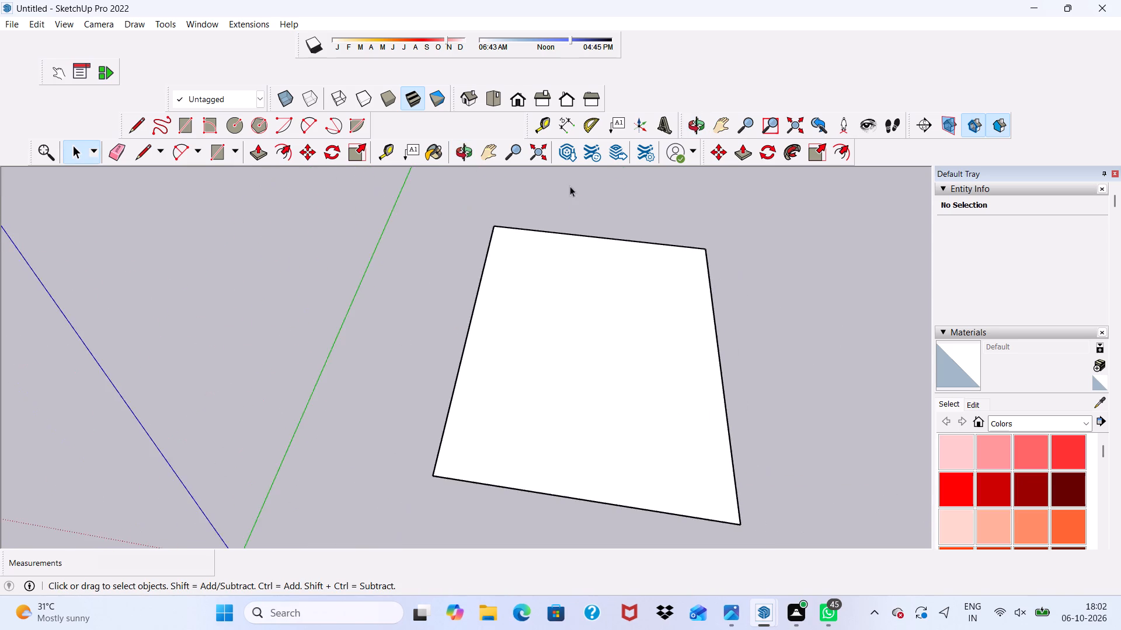
scroll(570, 186, "down", 5)
scroll(704, 269, "up", 3)
middle_click_drag(626, 351, 642, 216)
scroll(572, 401, "up", 10)
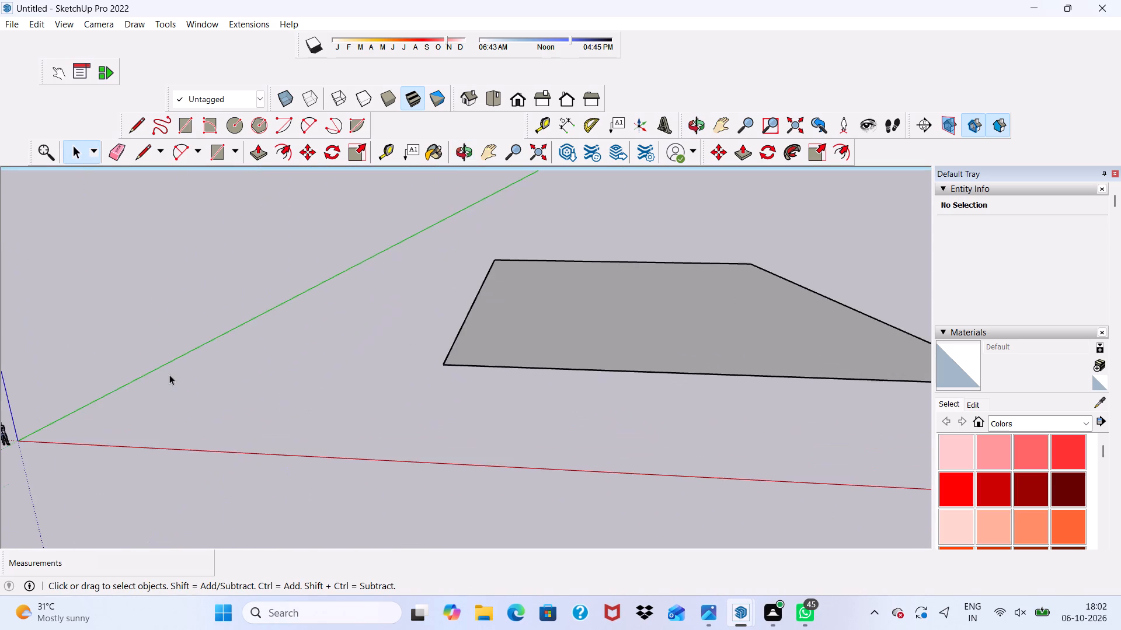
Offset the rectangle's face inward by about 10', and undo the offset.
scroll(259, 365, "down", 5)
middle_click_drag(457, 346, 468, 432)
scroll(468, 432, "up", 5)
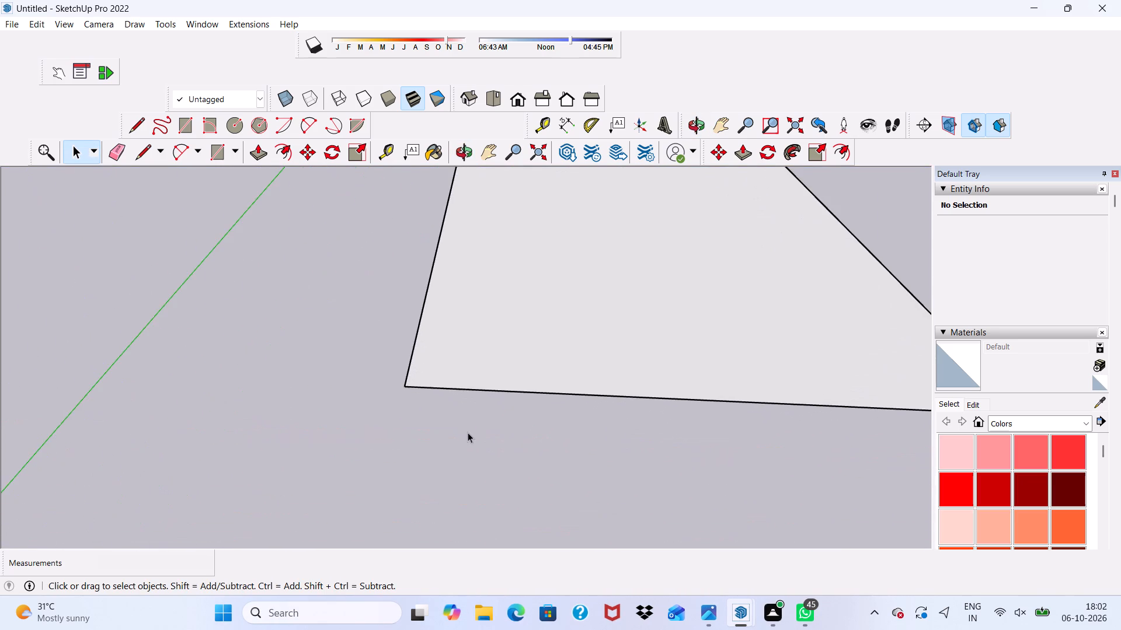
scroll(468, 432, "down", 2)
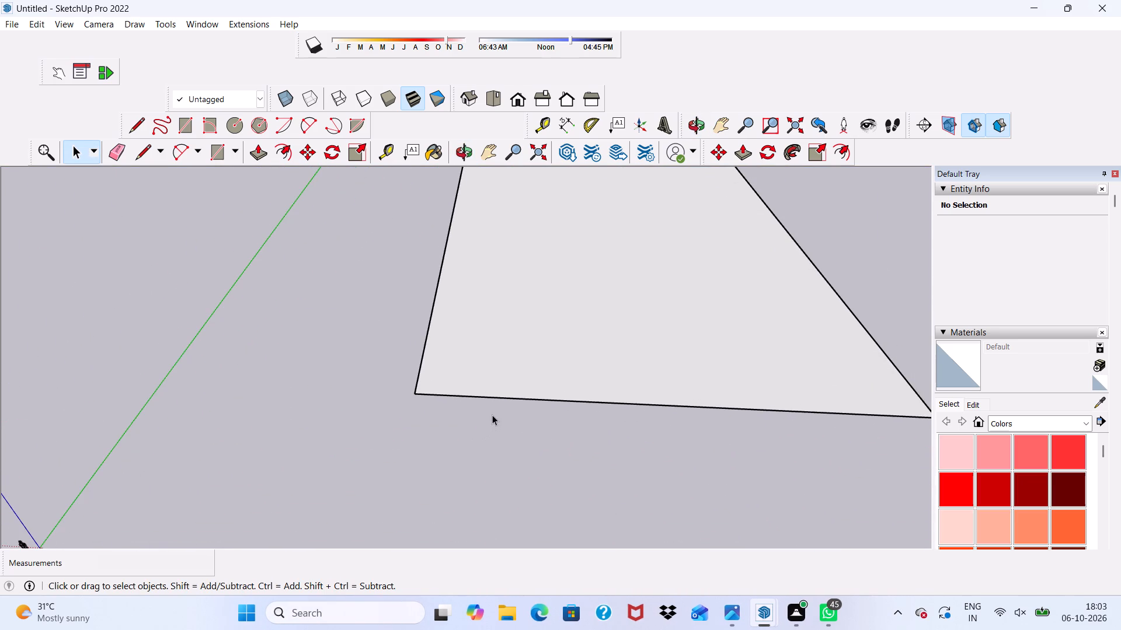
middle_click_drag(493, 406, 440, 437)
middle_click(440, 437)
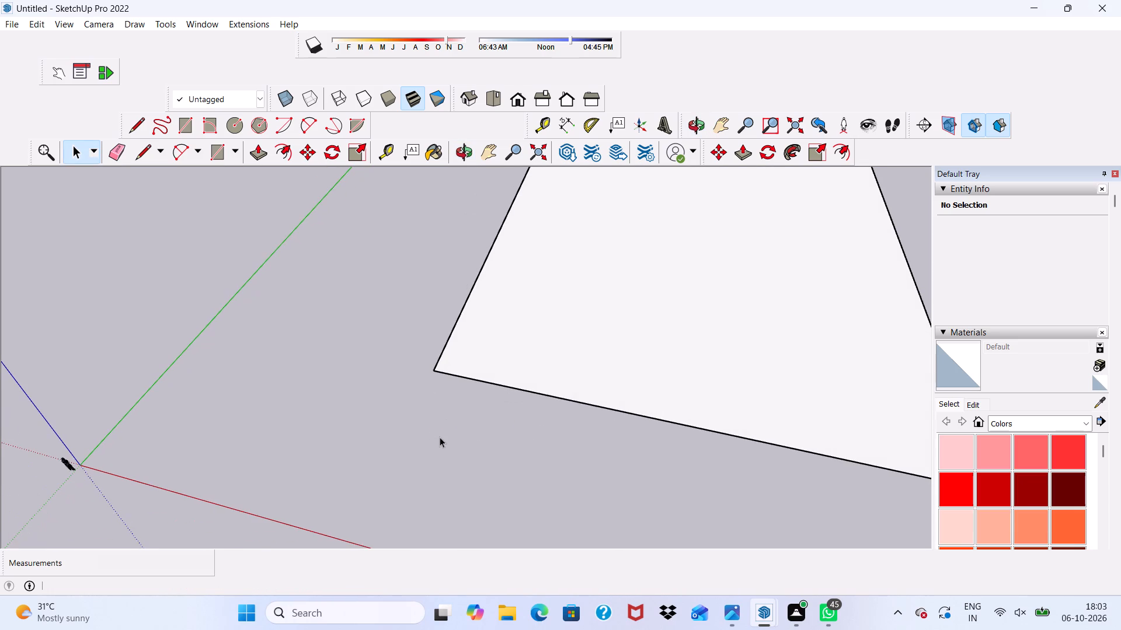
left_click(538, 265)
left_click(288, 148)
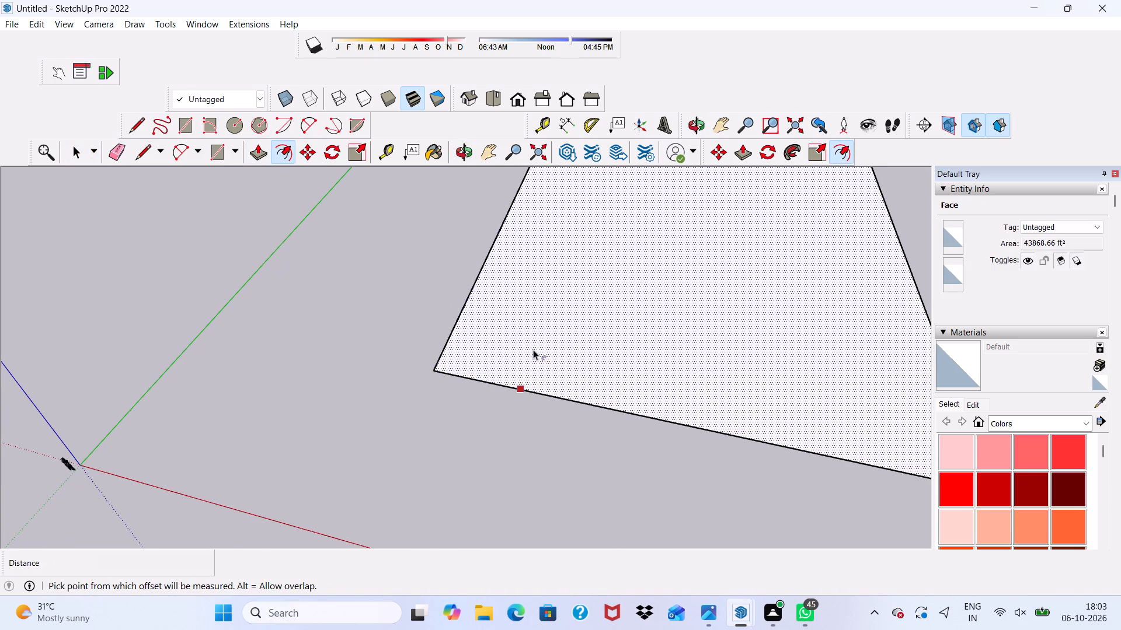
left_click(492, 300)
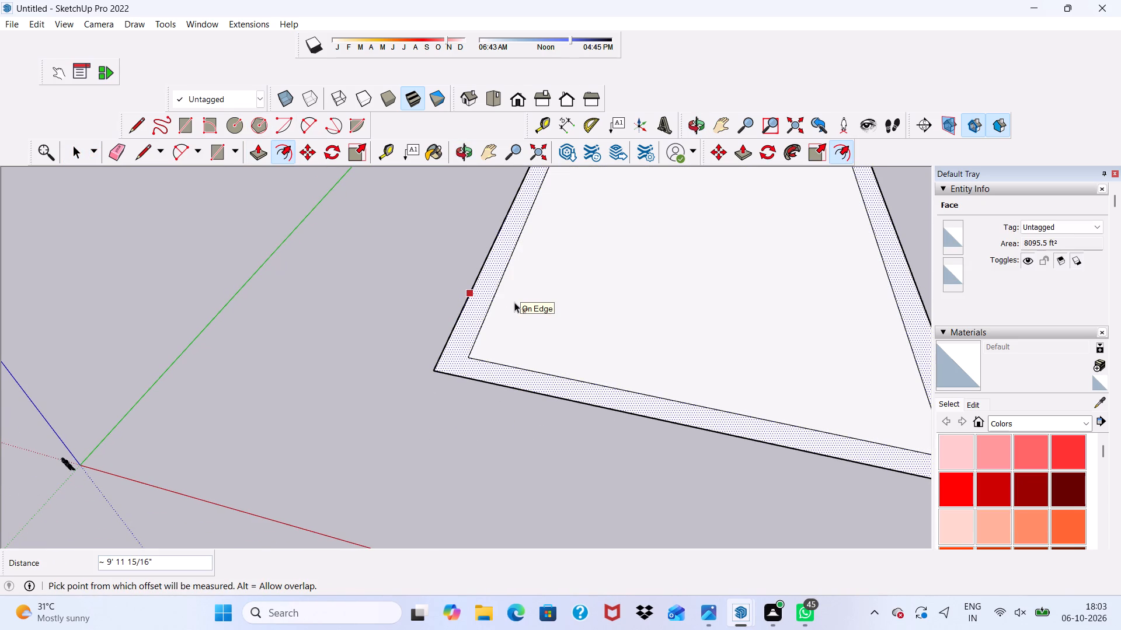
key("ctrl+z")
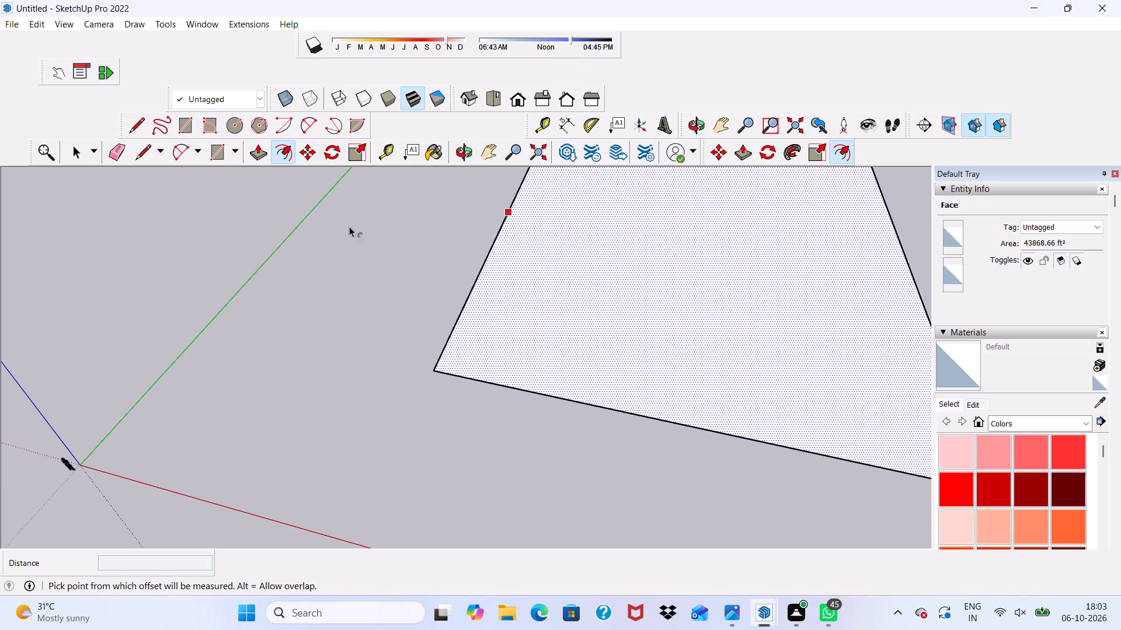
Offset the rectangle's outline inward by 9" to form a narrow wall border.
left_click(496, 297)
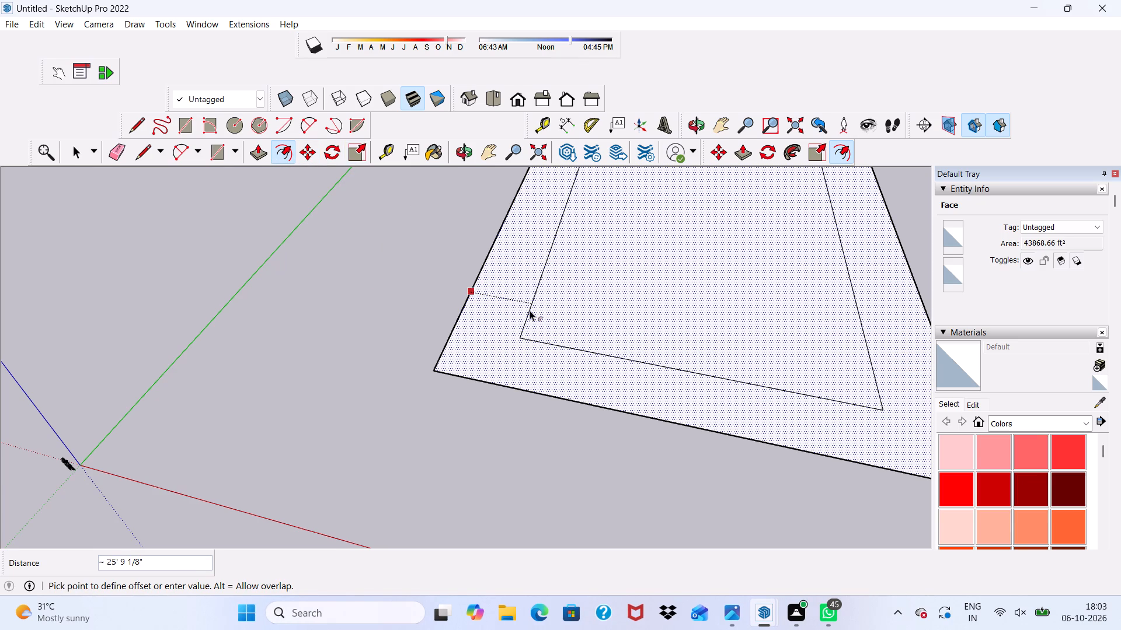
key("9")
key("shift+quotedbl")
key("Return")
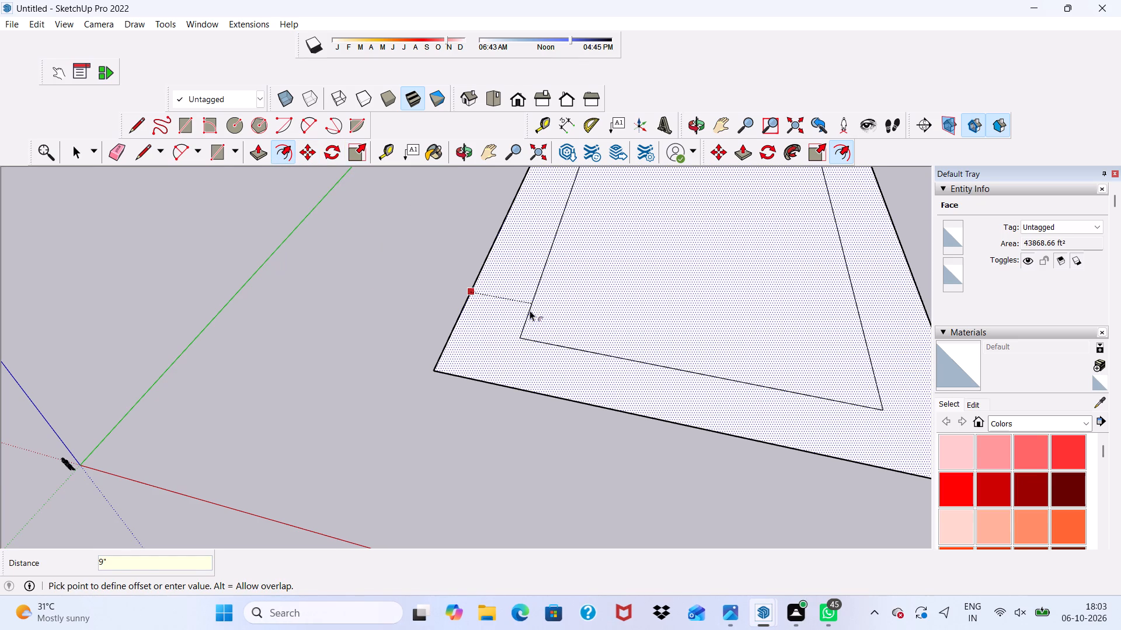
Inspect the narrow border around the rectangle's corners and edges from several viewpoints.
scroll(497, 433, "up", 14)
scroll(437, 342, "up", 3)
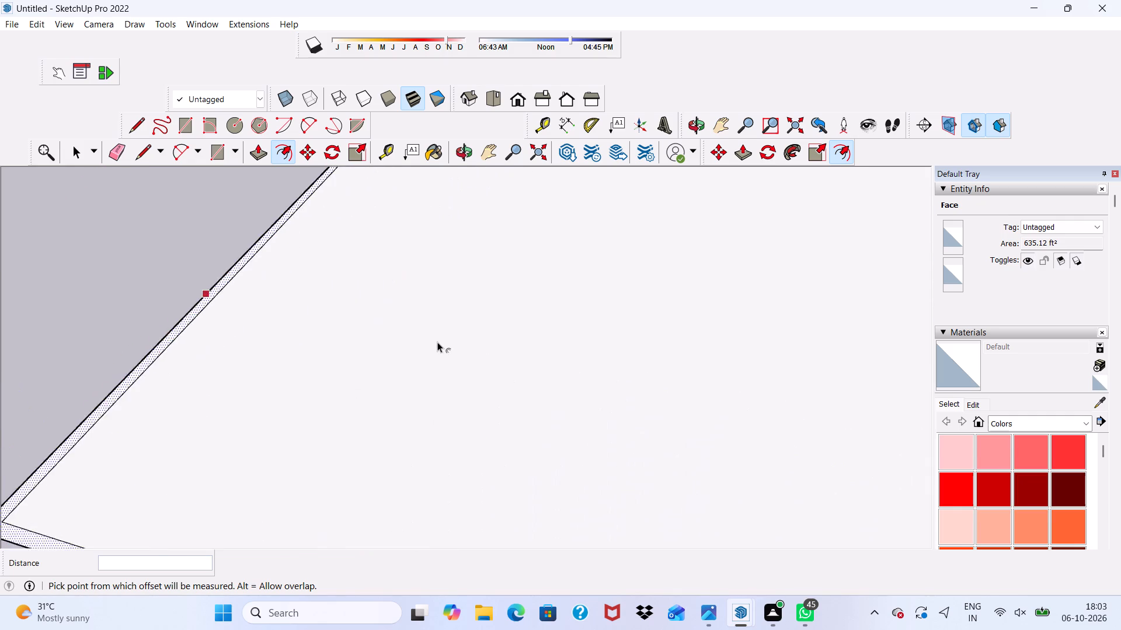
scroll(437, 341, "down", 9)
middle_click_drag(543, 306, 560, 431)
scroll(379, 324, "up", 6)
scroll(379, 324, "down", 11)
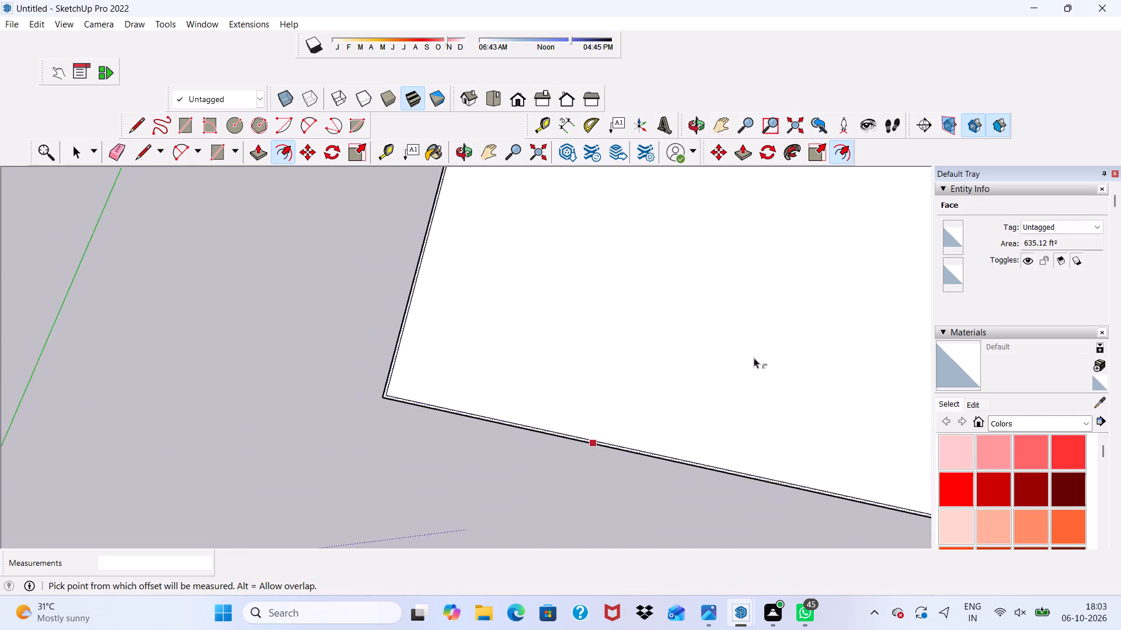
scroll(754, 358, "down", 12)
scroll(716, 338, "up", 12)
scroll(439, 262, "down", 6)
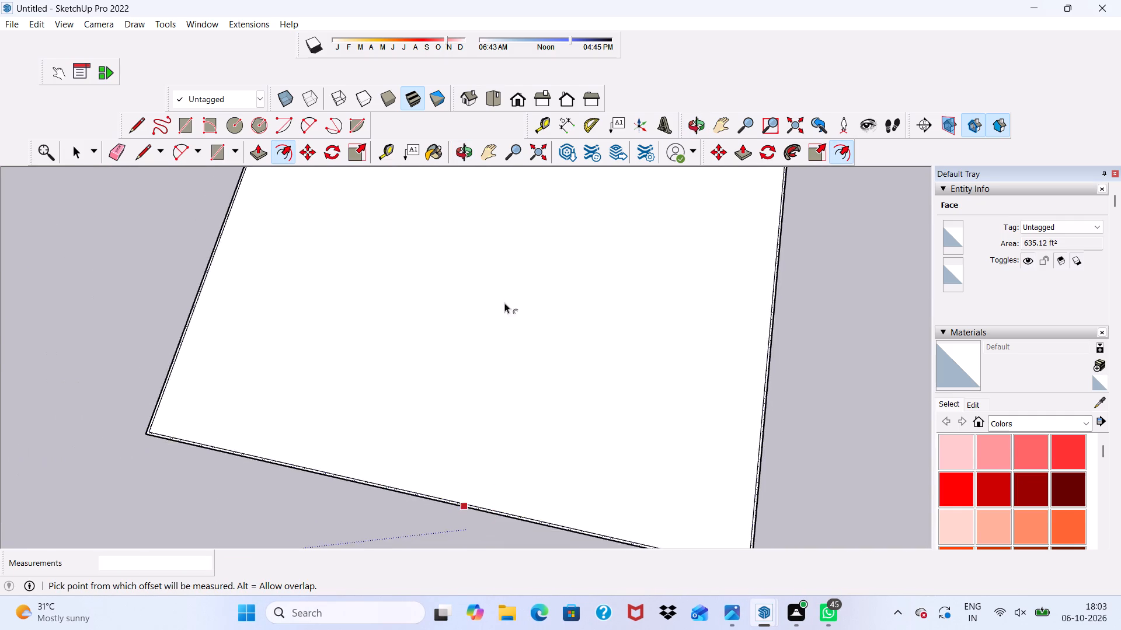
scroll(504, 303, "down", 4)
middle_click_drag(551, 311, 638, 118)
scroll(638, 117, "up", 10)
key("space")
scroll(637, 275, "up", 1)
scroll(637, 275, "down", 5)
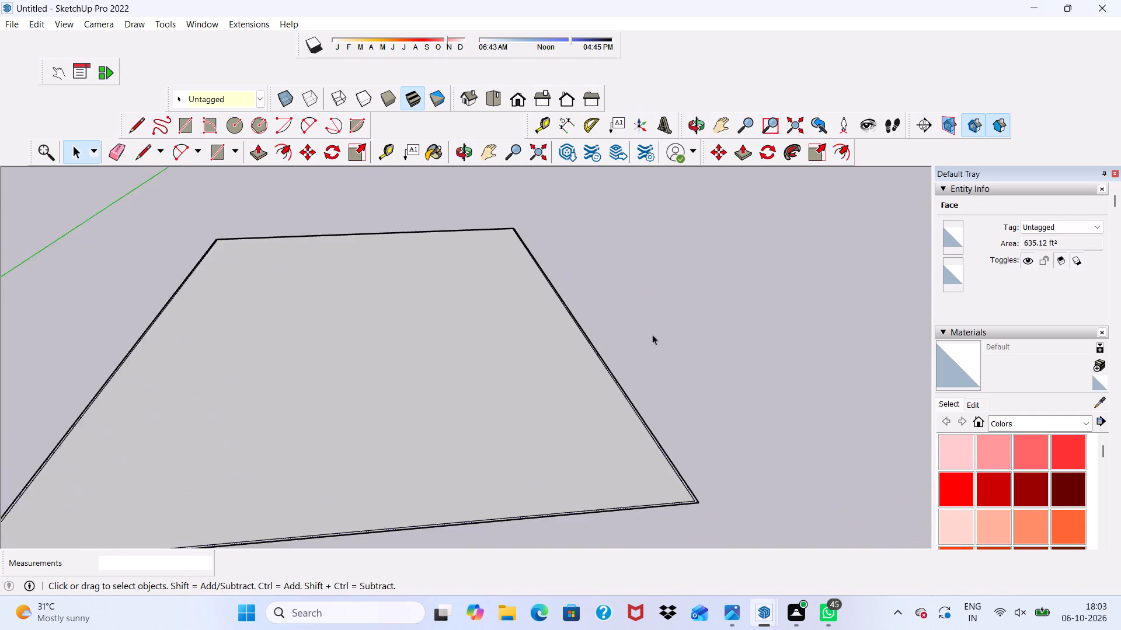
scroll(531, 217, "up", 5)
scroll(422, 241, "down", 5)
scroll(529, 243, "up", 1)
scroll(528, 280, "down", 3)
middle_click_drag(537, 424, 472, 460)
scroll(173, 442, "up", 3)
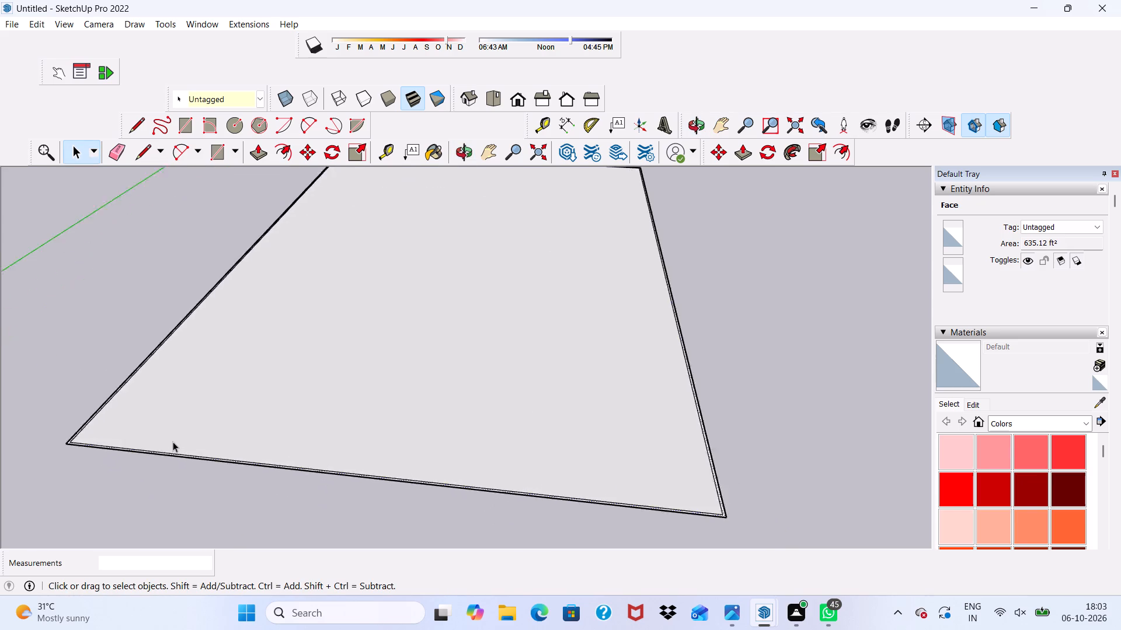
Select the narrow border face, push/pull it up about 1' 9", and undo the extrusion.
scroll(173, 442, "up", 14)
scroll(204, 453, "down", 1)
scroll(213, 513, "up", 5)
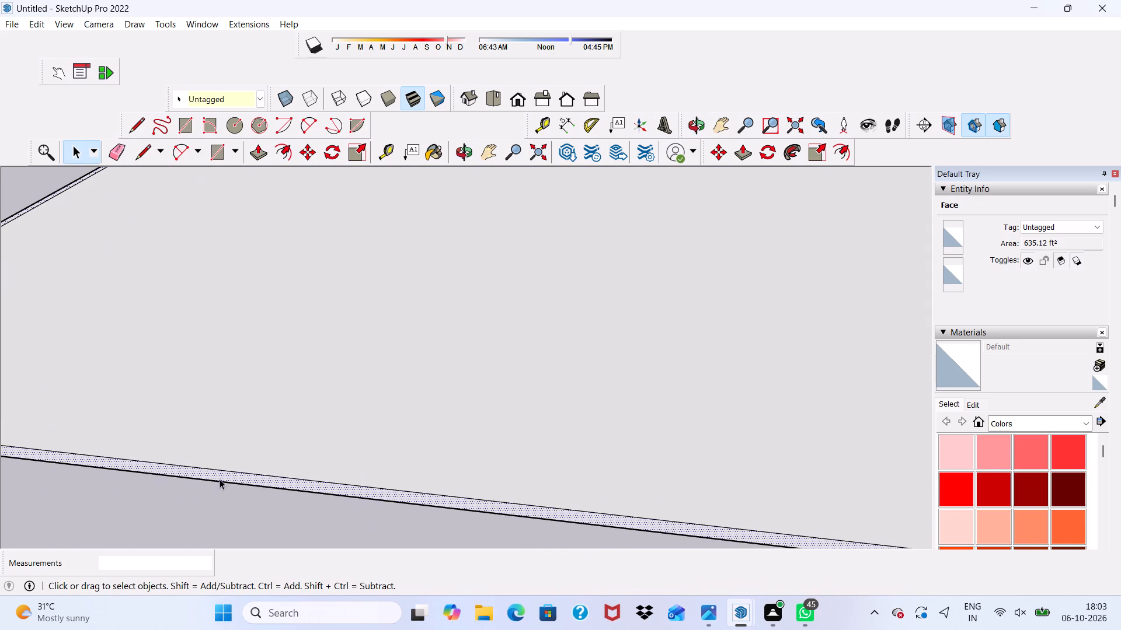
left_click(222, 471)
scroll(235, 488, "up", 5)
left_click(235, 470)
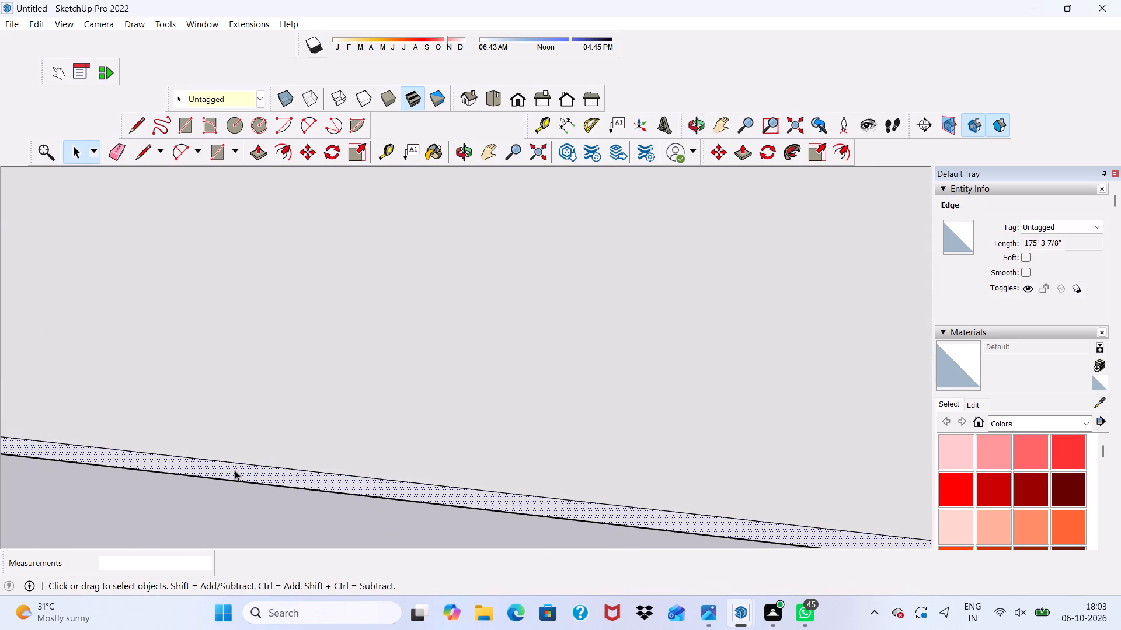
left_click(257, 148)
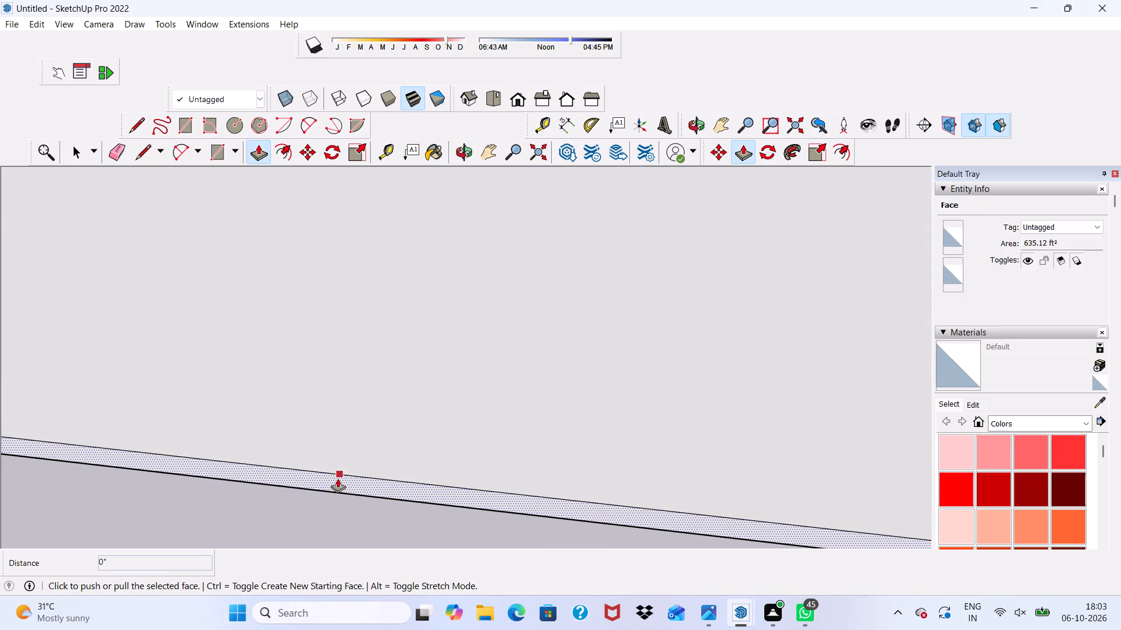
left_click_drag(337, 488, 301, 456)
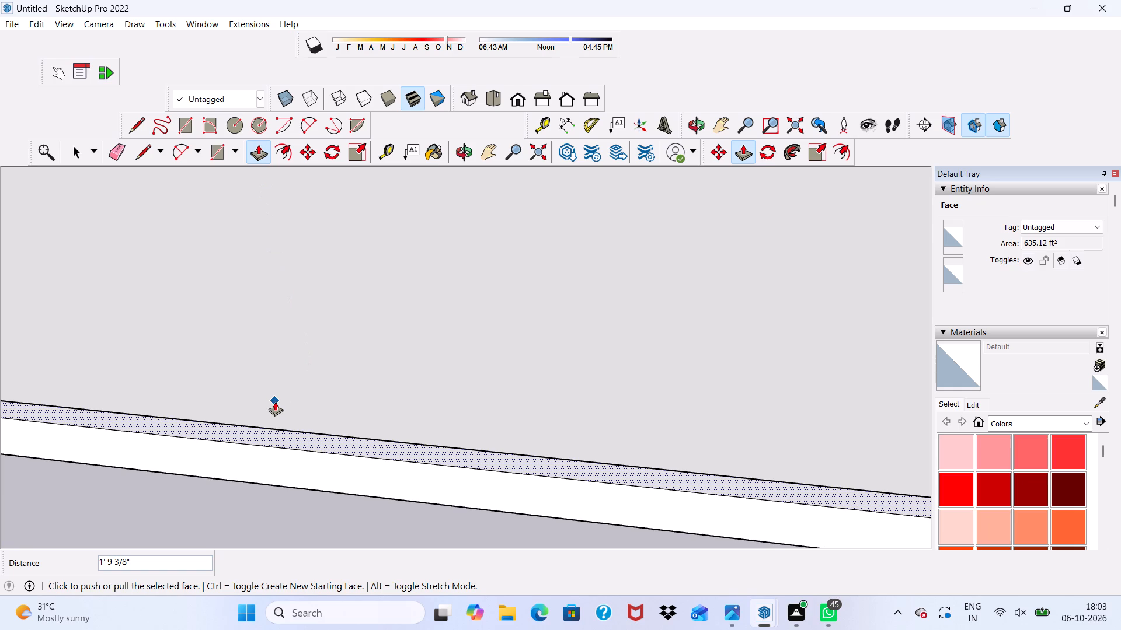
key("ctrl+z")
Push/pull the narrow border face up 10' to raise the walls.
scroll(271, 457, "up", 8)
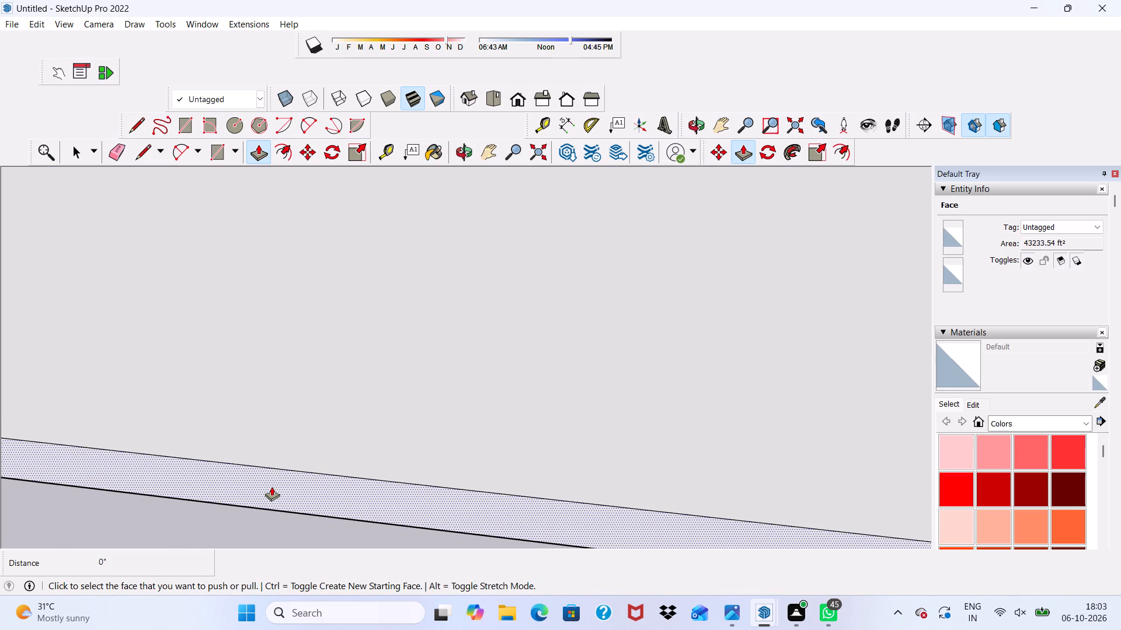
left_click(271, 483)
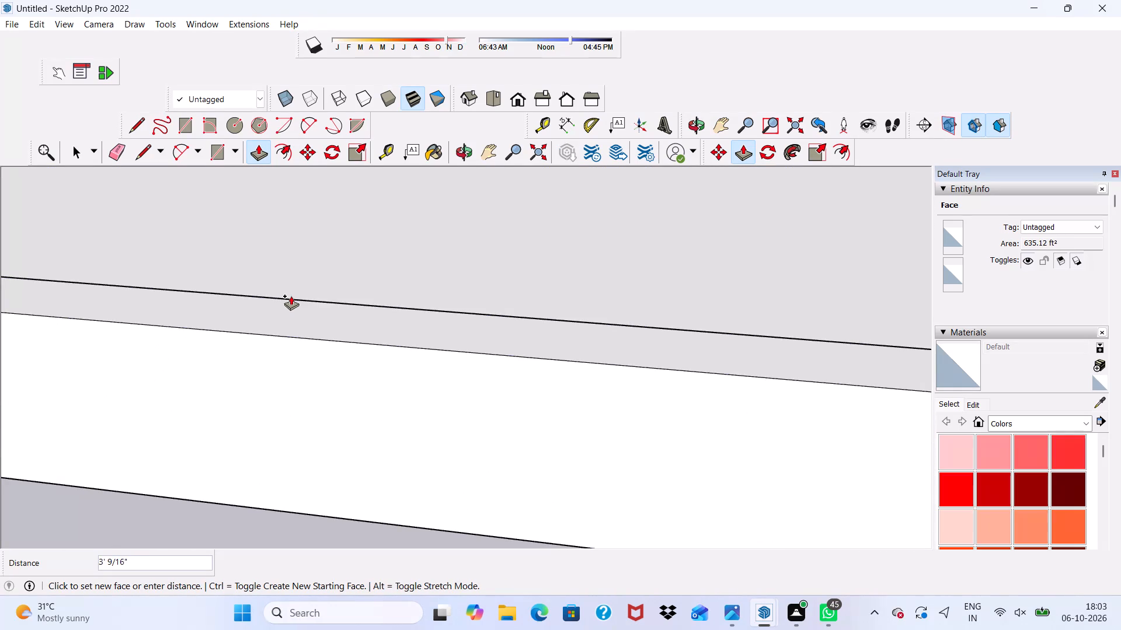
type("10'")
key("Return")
Examine the raised walls from the front and from above.
scroll(291, 296, "up", 1)
scroll(291, 296, "down", 5)
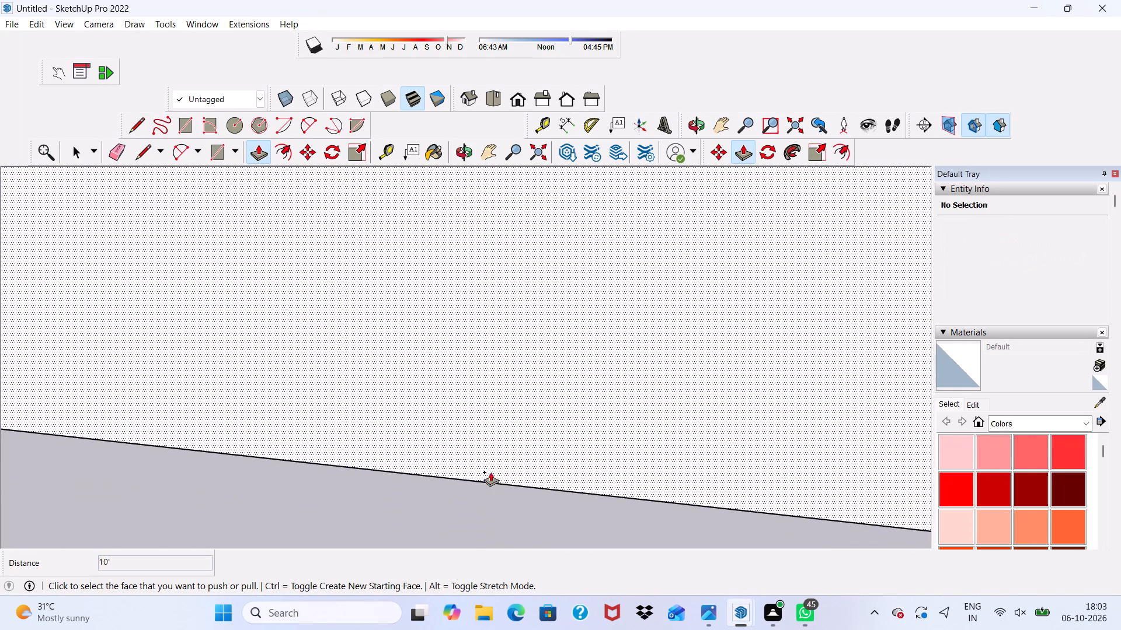
scroll(490, 472, "down", 5)
scroll(511, 484, "up", 1)
scroll(517, 487, "down", 14)
middle_click_drag(567, 464, 612, 301)
scroll(611, 302, "down", 4)
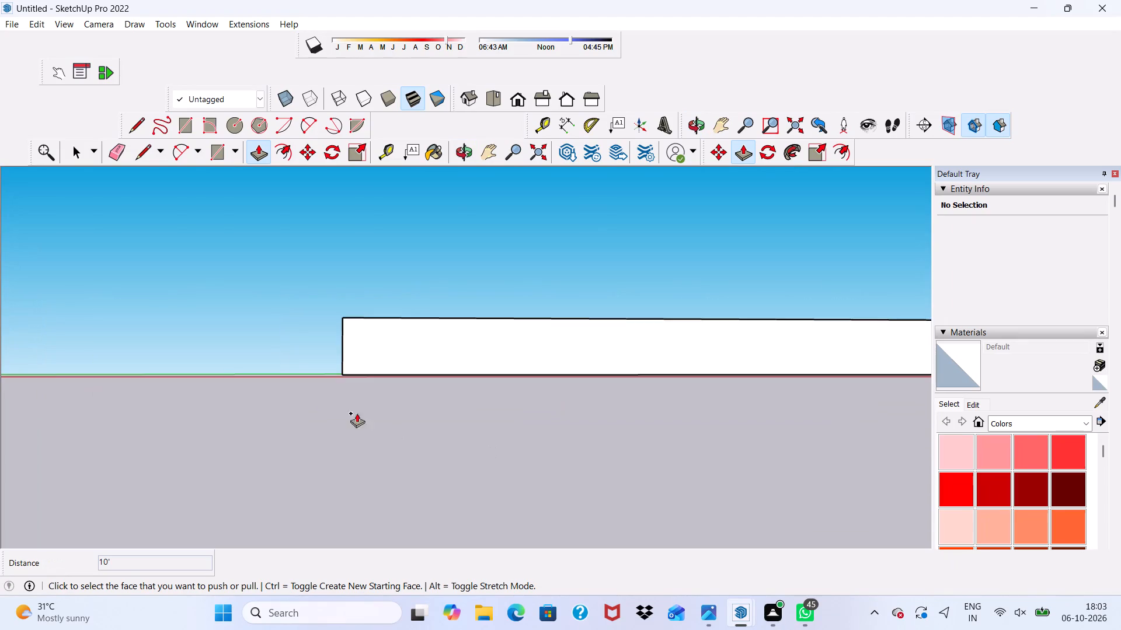
scroll(357, 413, "down", 17)
middle_click_drag(683, 452, 579, 506)
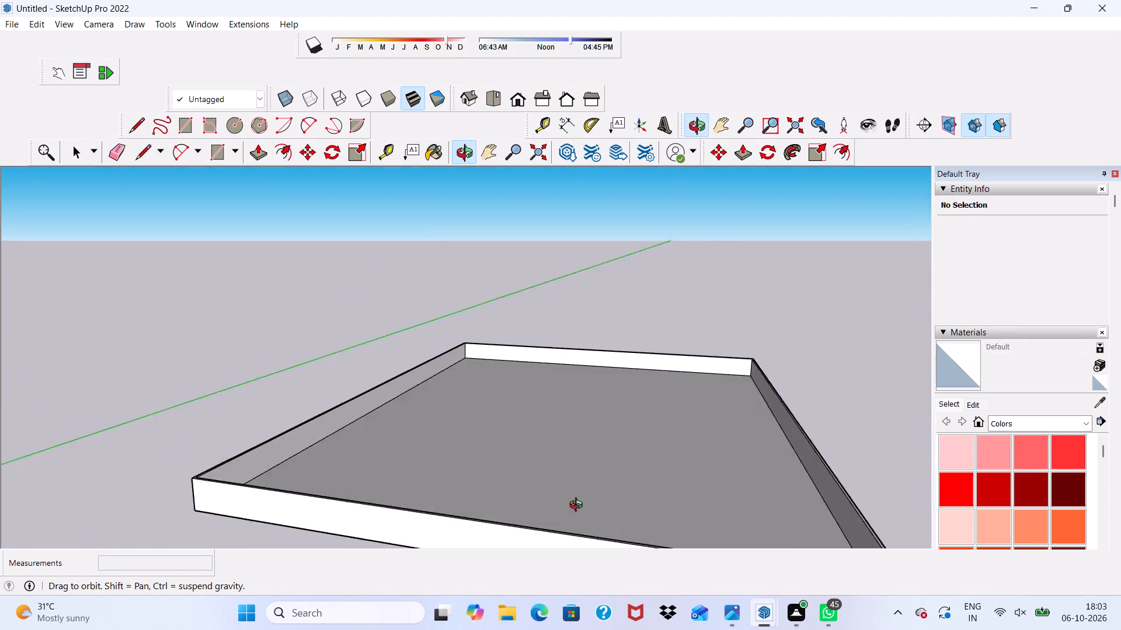
middle_click_drag(579, 506, 575, 510)
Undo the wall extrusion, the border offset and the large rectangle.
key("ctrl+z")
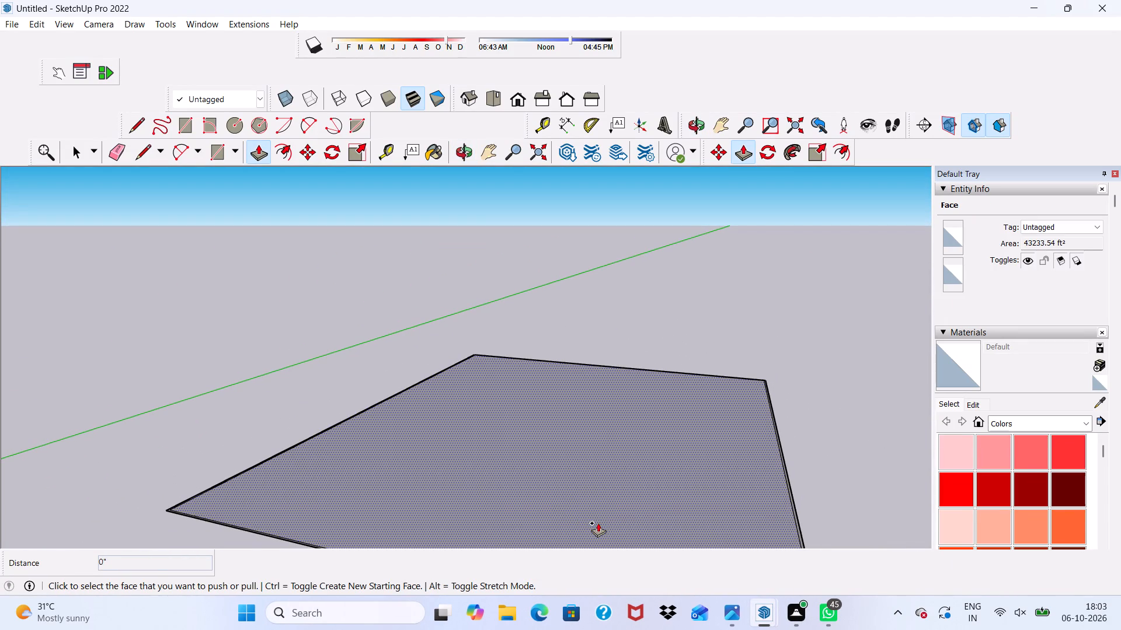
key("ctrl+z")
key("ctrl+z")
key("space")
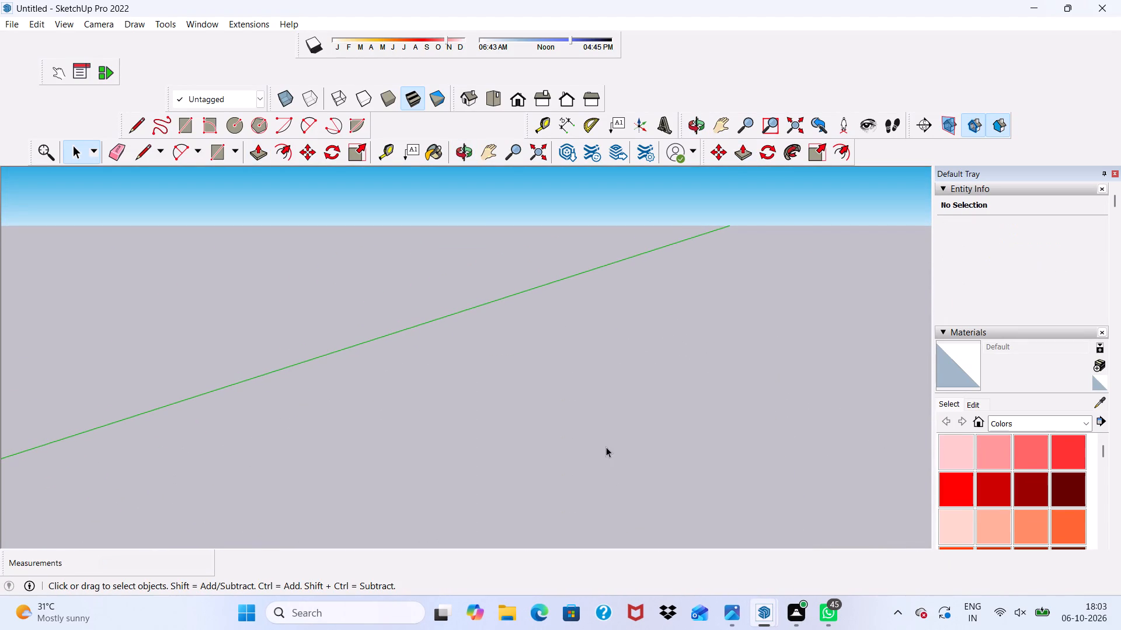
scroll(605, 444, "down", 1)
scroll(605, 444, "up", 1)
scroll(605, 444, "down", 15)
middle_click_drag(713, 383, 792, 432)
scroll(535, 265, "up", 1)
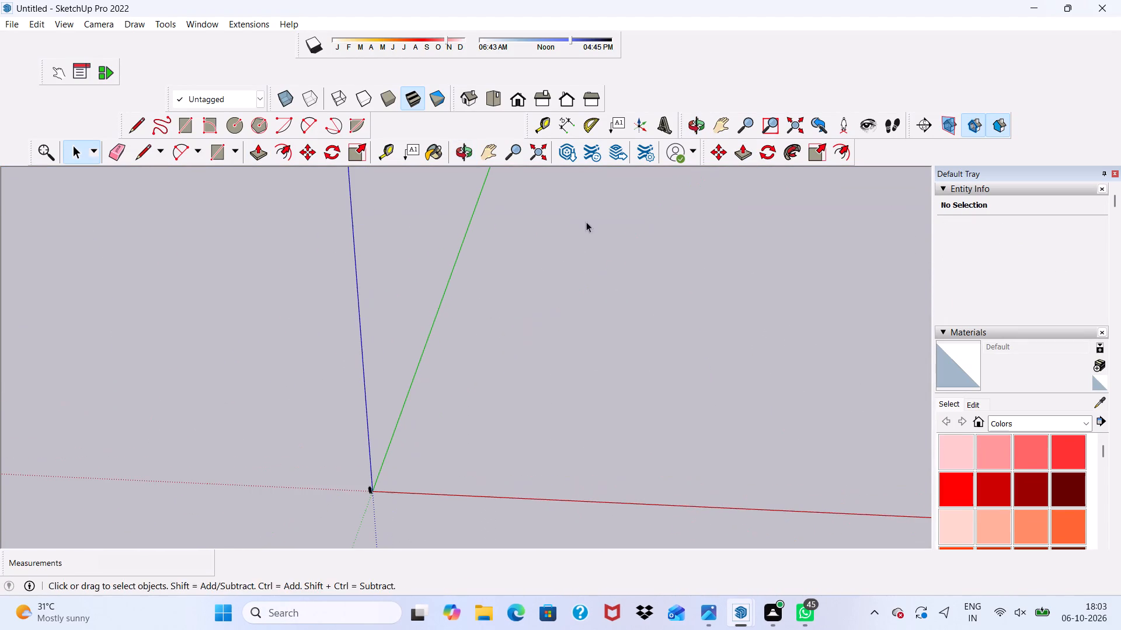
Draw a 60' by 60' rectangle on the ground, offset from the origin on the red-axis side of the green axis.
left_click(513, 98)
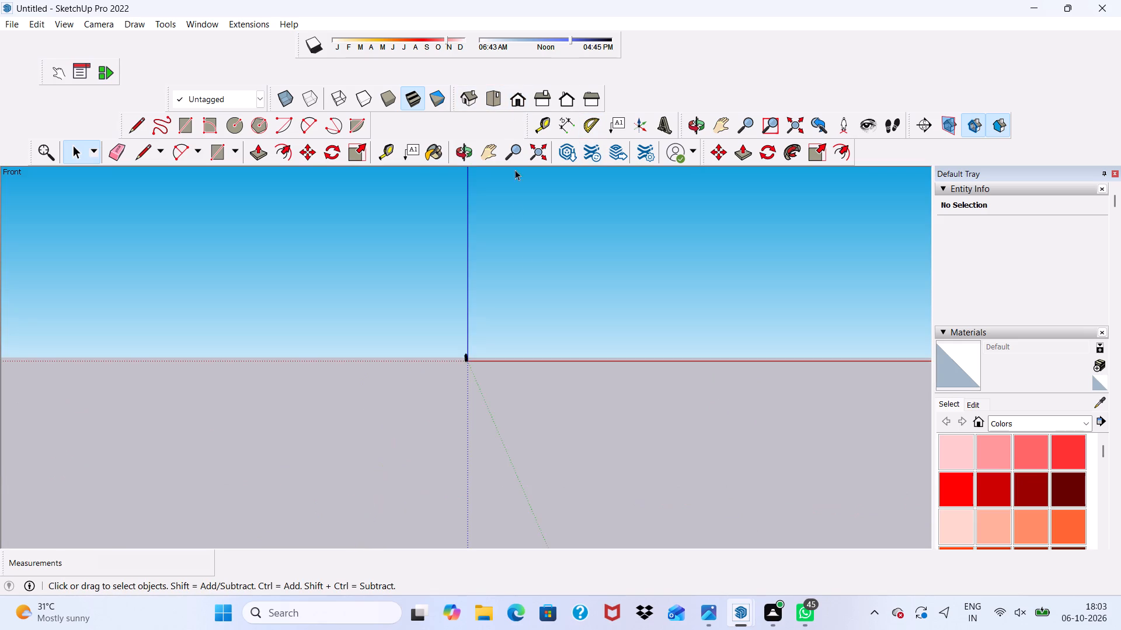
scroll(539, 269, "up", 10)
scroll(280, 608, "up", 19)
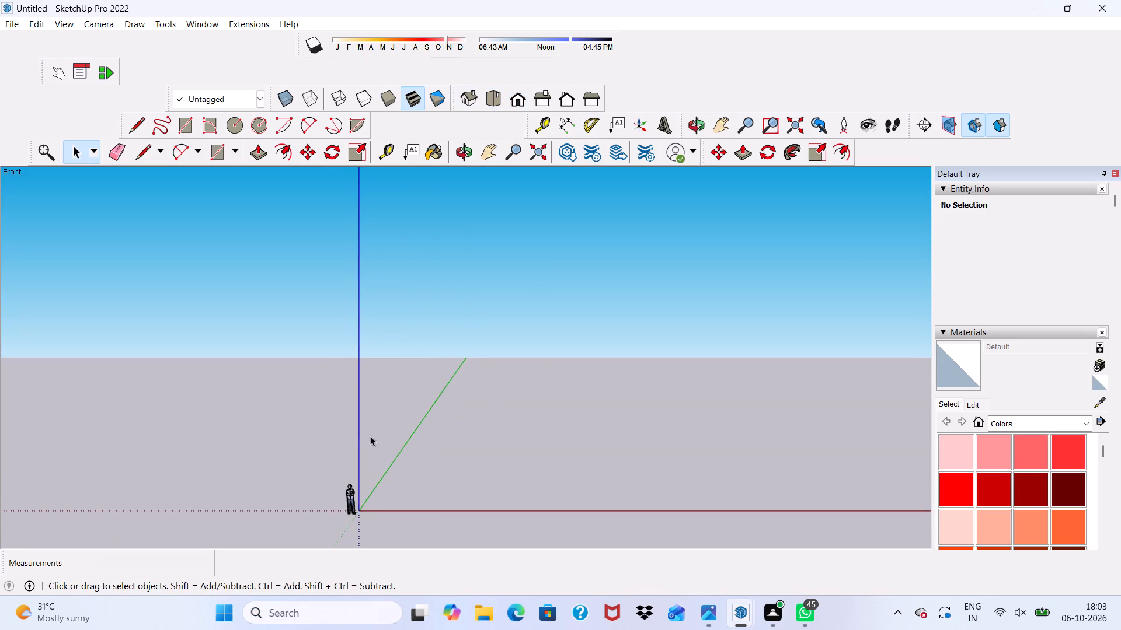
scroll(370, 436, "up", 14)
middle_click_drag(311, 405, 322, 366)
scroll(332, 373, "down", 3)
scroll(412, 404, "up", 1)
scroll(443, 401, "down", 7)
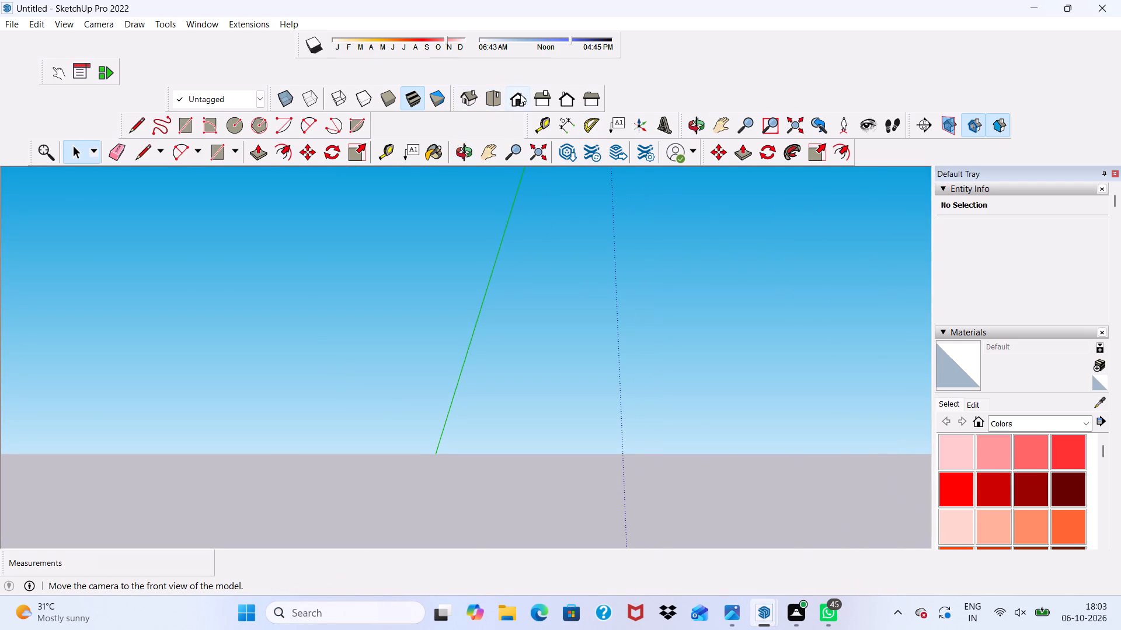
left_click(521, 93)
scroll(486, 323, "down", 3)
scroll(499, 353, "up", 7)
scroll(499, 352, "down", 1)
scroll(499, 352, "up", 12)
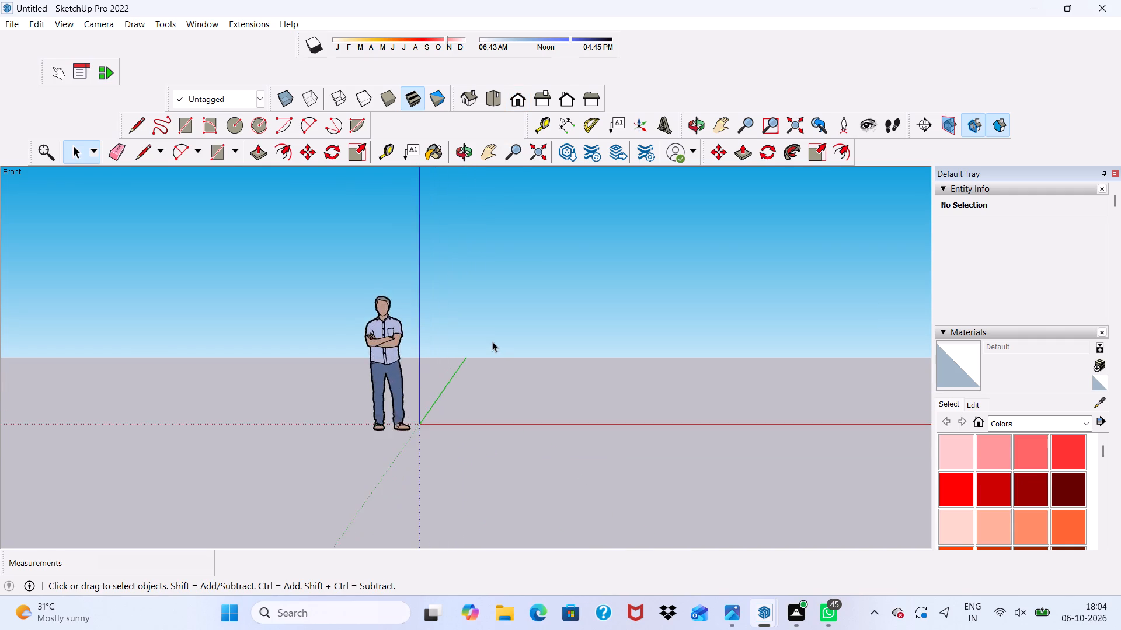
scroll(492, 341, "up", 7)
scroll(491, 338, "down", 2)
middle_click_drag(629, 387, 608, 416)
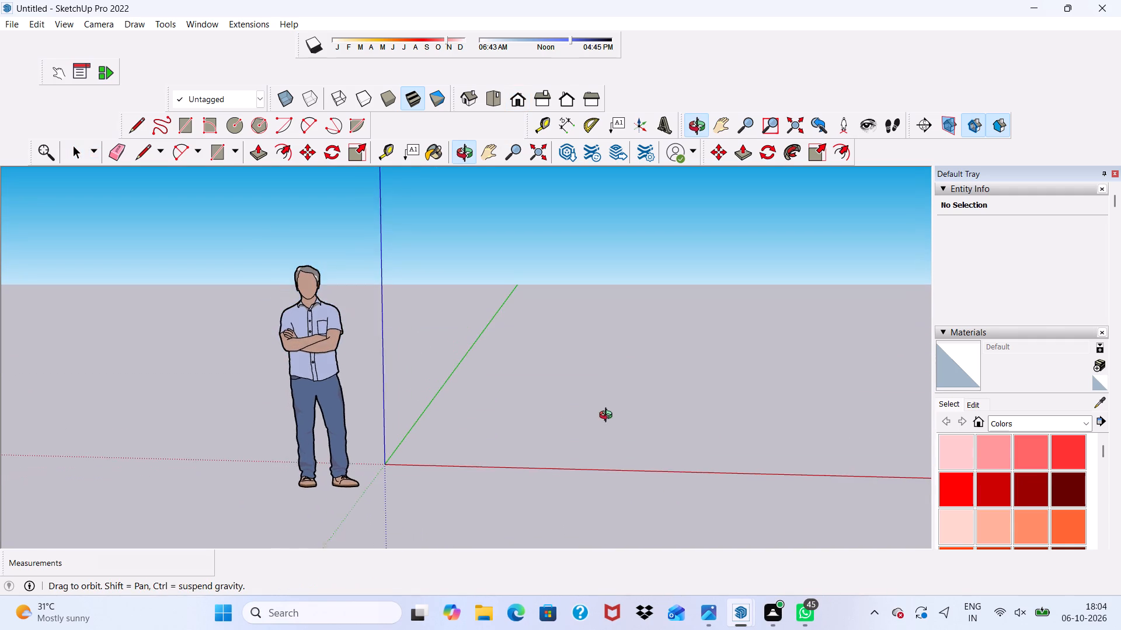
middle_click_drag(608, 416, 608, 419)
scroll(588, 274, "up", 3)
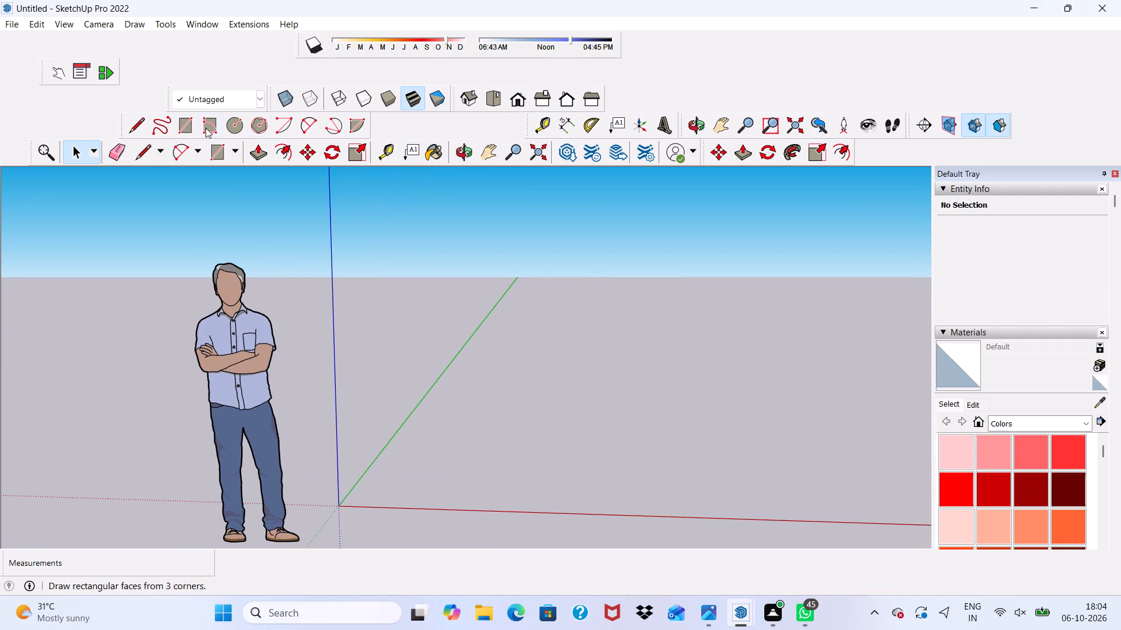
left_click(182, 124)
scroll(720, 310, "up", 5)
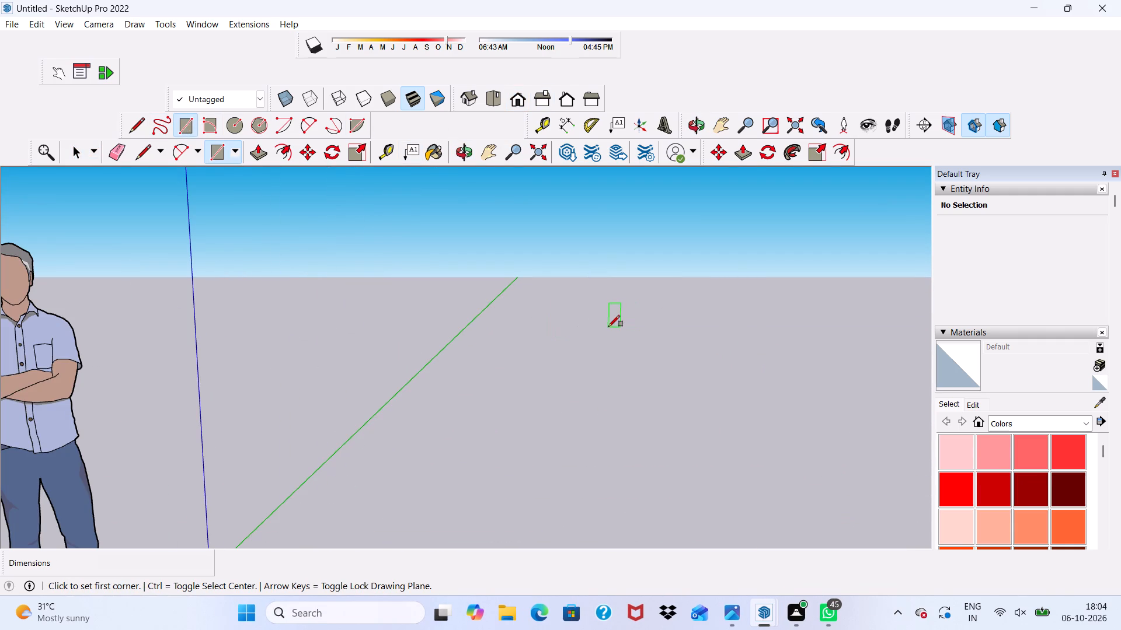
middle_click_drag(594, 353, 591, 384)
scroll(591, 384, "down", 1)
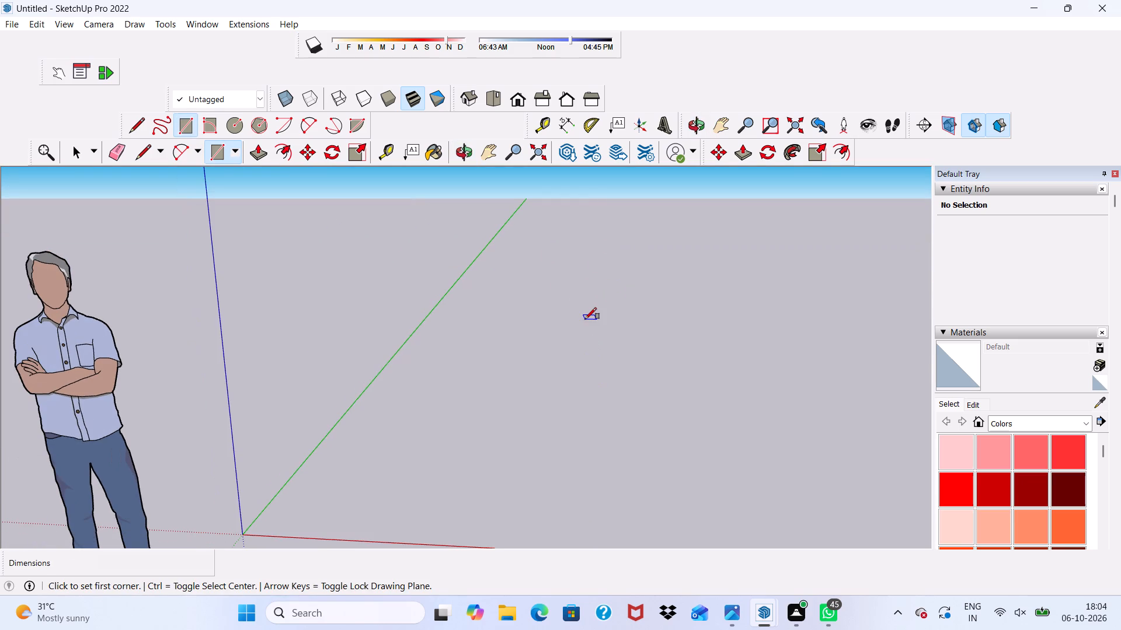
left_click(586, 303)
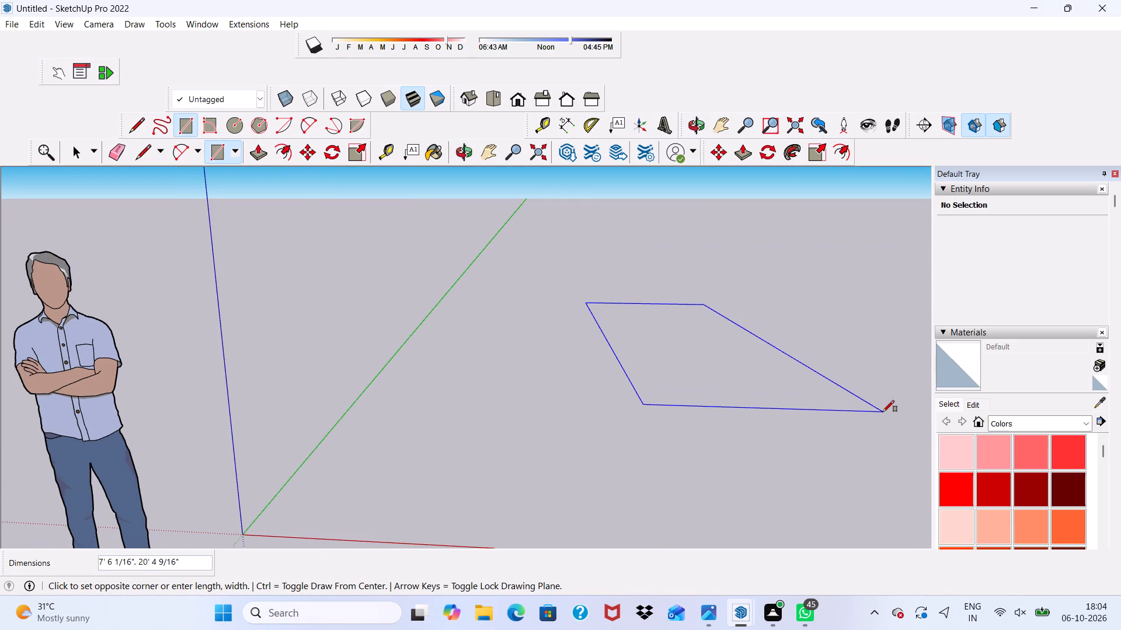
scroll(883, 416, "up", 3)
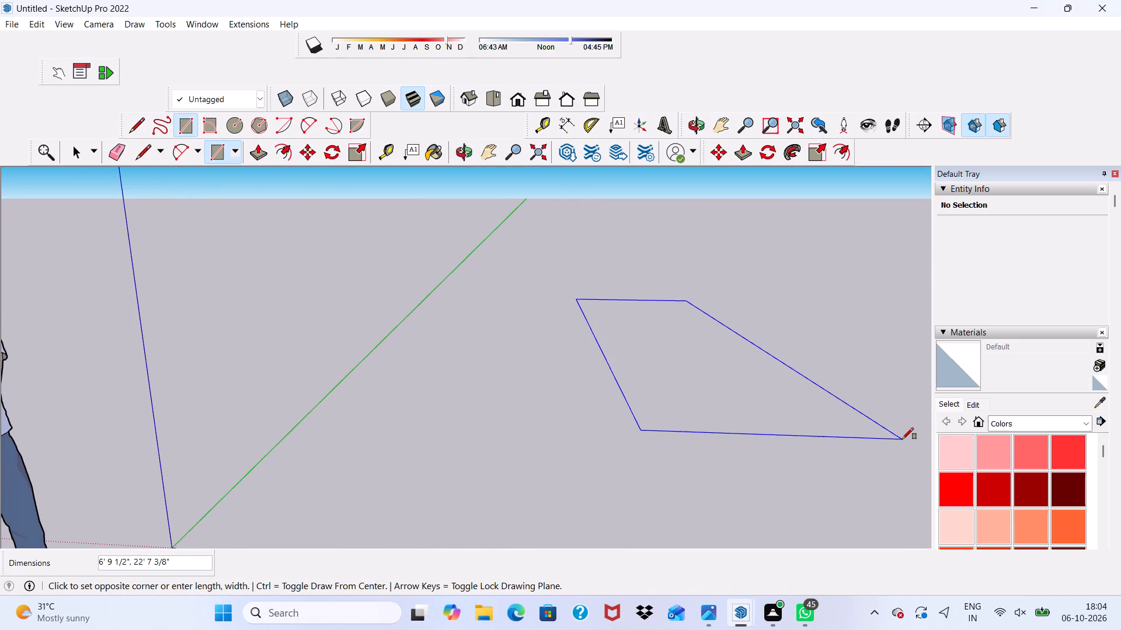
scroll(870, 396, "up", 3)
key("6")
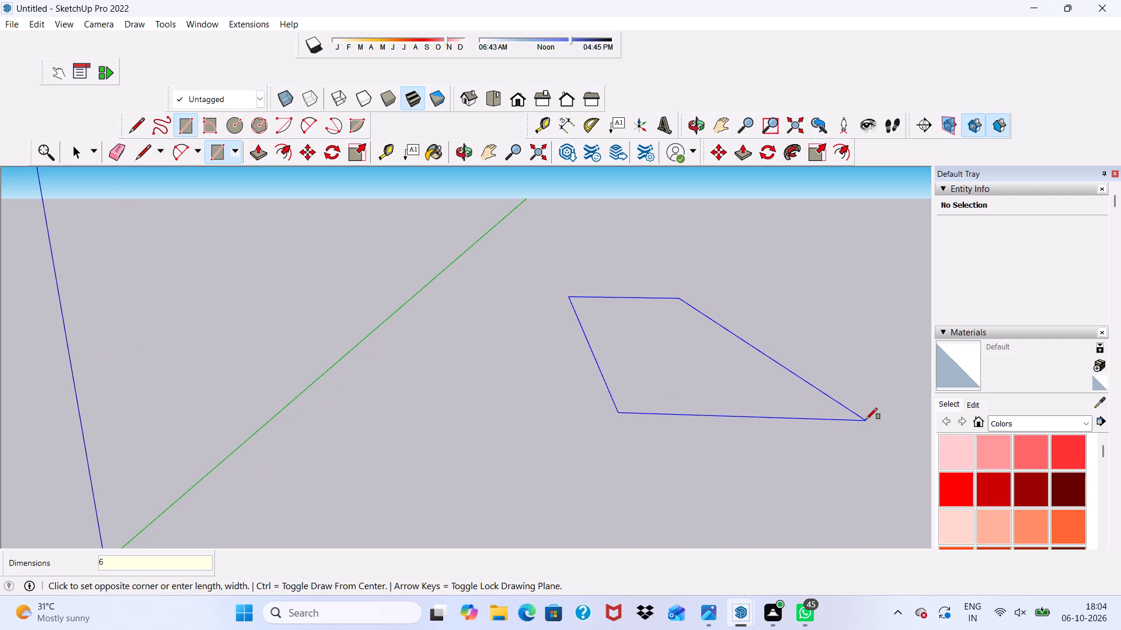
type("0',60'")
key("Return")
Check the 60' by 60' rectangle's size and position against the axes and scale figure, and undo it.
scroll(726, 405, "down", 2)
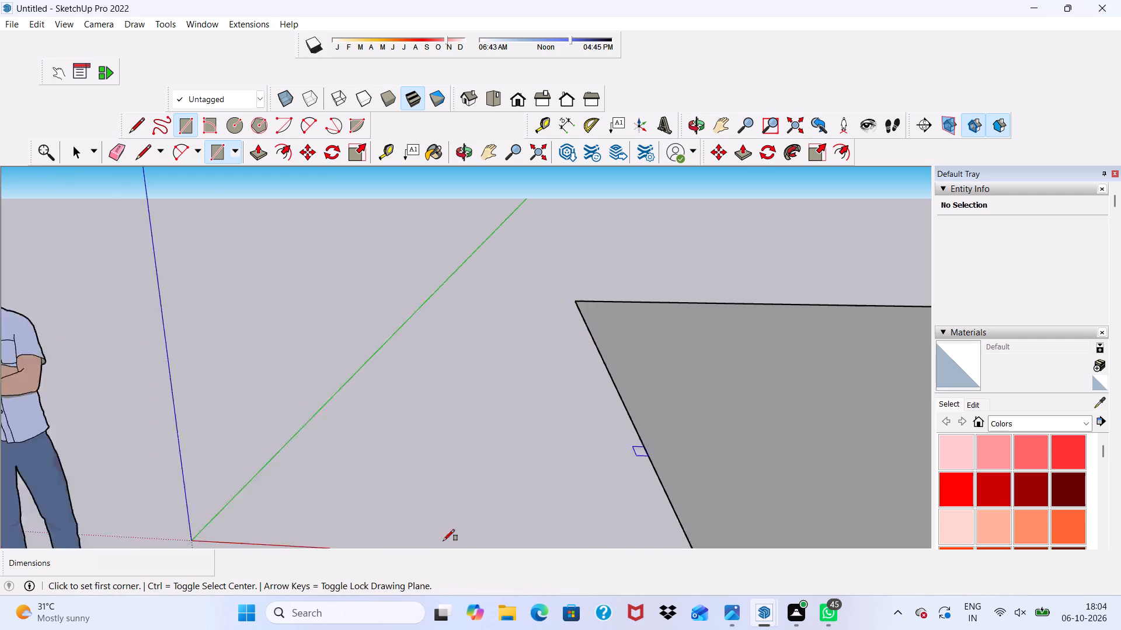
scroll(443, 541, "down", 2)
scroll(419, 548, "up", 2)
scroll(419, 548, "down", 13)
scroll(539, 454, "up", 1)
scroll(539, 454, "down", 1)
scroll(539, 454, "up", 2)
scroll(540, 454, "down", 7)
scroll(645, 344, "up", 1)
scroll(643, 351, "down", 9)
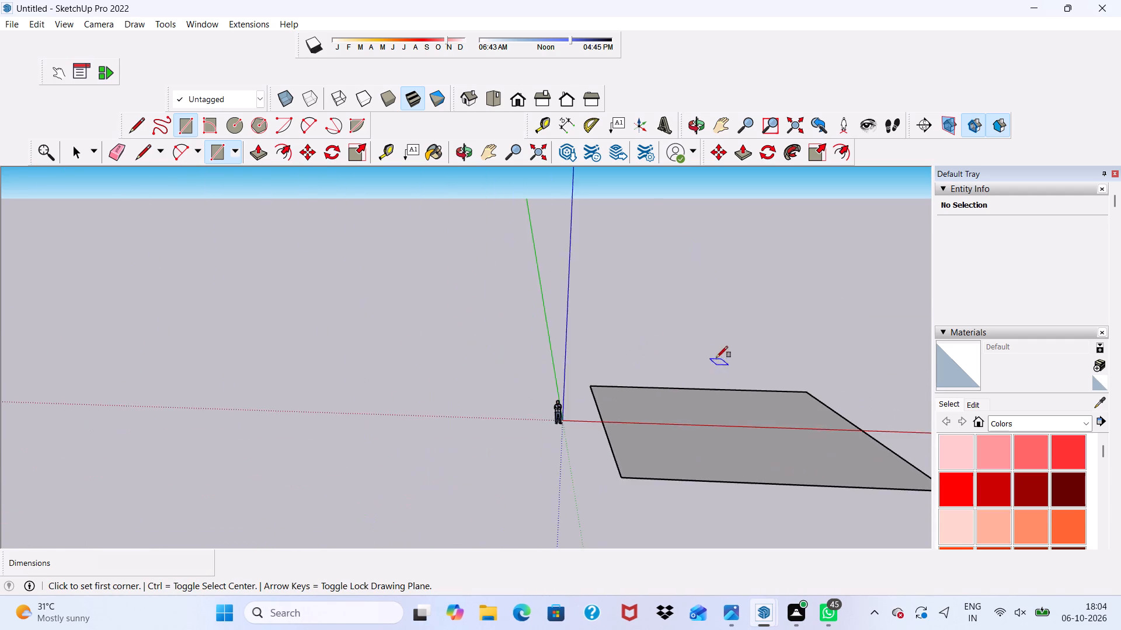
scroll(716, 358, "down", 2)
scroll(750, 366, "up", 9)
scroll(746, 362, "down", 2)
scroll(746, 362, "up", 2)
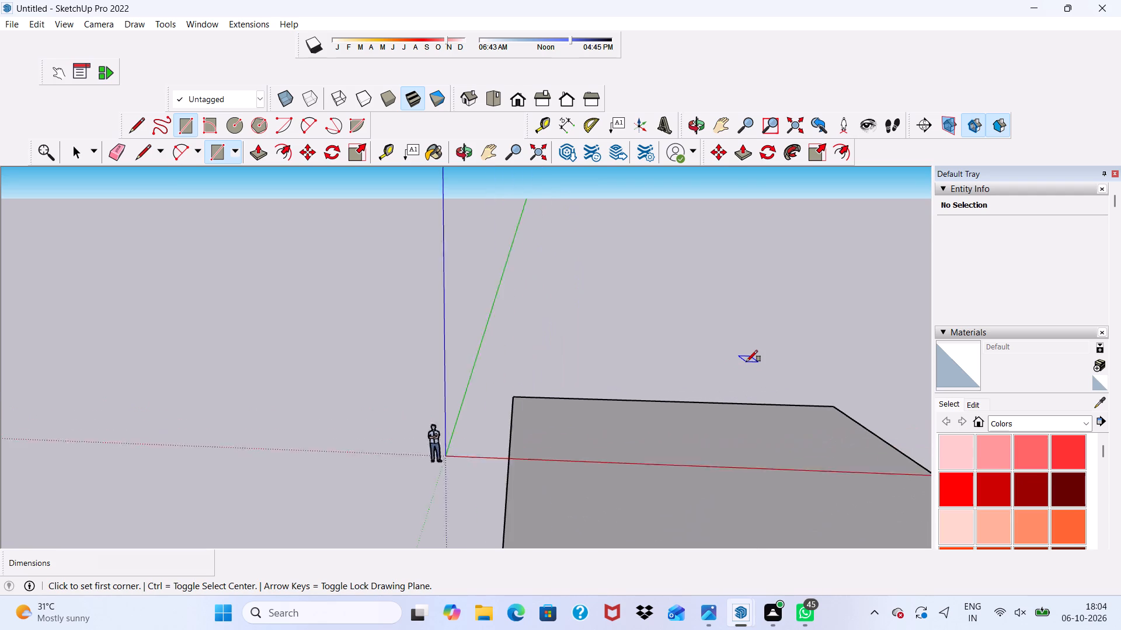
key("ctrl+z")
Draw a 50' by 50' rectangle on the ground, clear of the green axis.
scroll(636, 304, "up", 9)
scroll(652, 320, "down", 1)
scroll(652, 320, "up", 2)
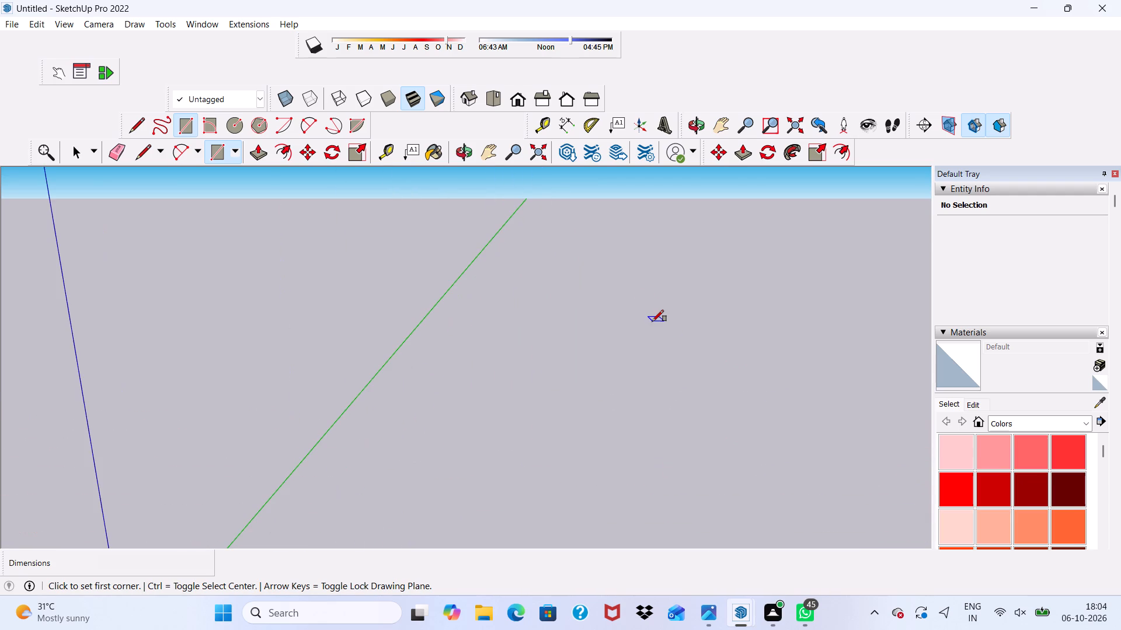
left_click(612, 295)
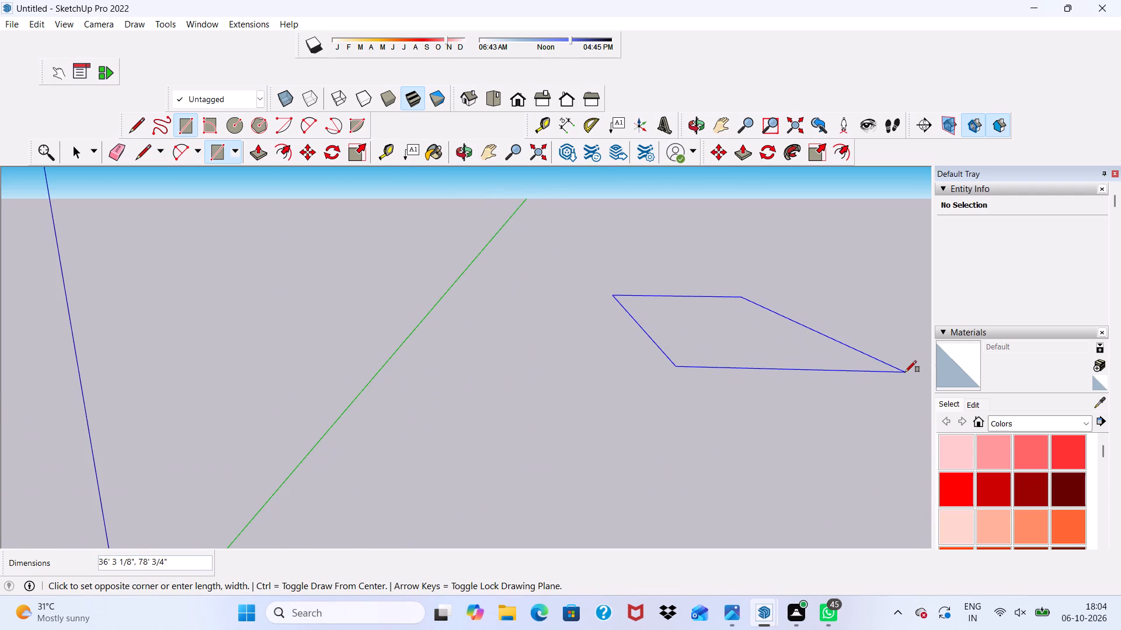
type("50'.")
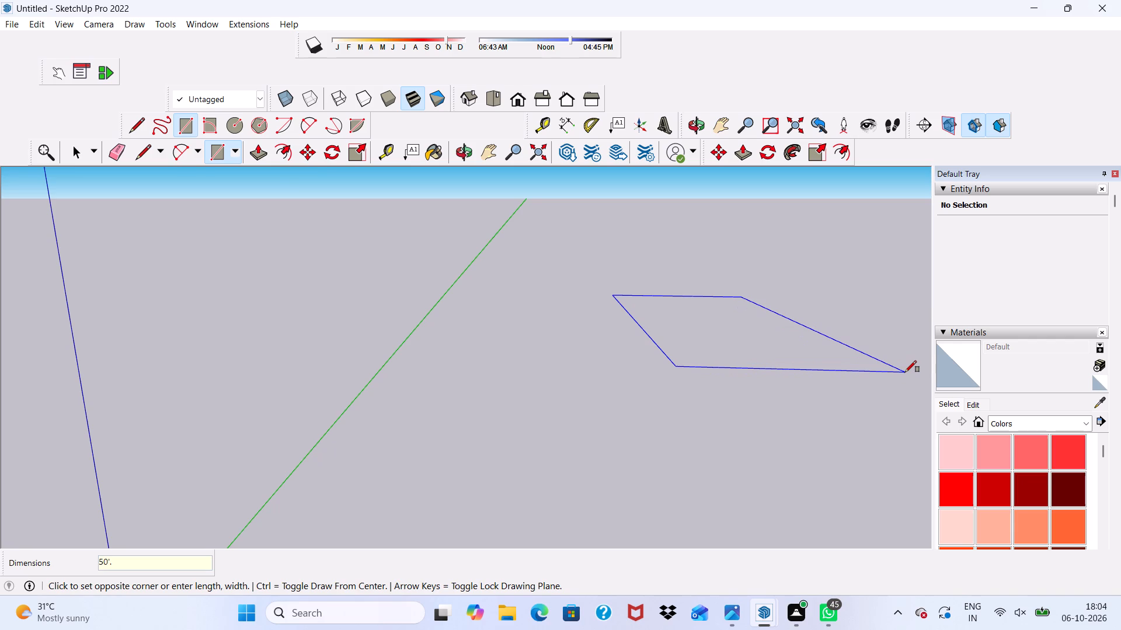
key("BackSpace")
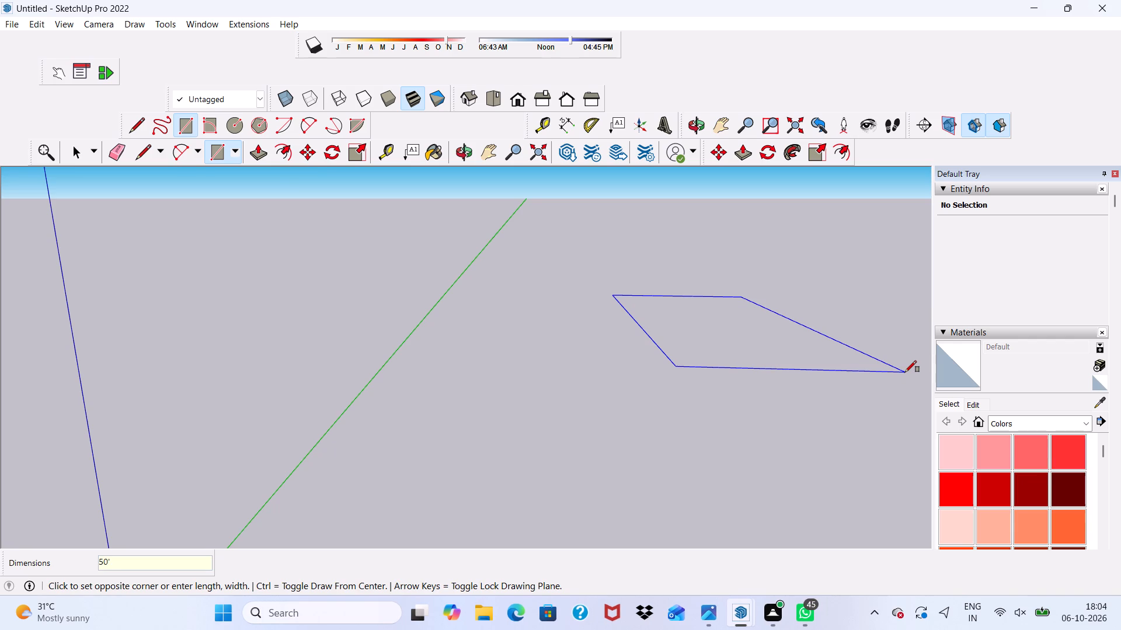
type(",50'")
key("Return")
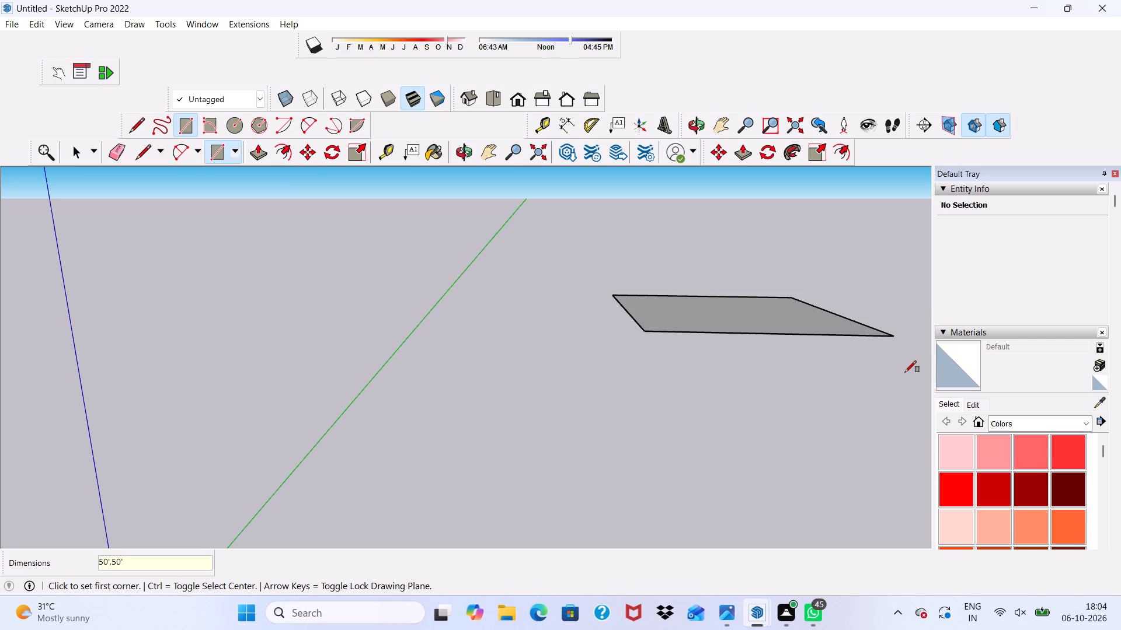
Examine the 50' square and its distance from the axes from low and high viewpoints.
scroll(905, 372, "down", 9)
scroll(850, 290, "up", 1)
scroll(823, 253, "down", 2)
scroll(851, 317, "up", 5)
scroll(778, 250, "up", 6)
key("space")
scroll(796, 276, "up", 3)
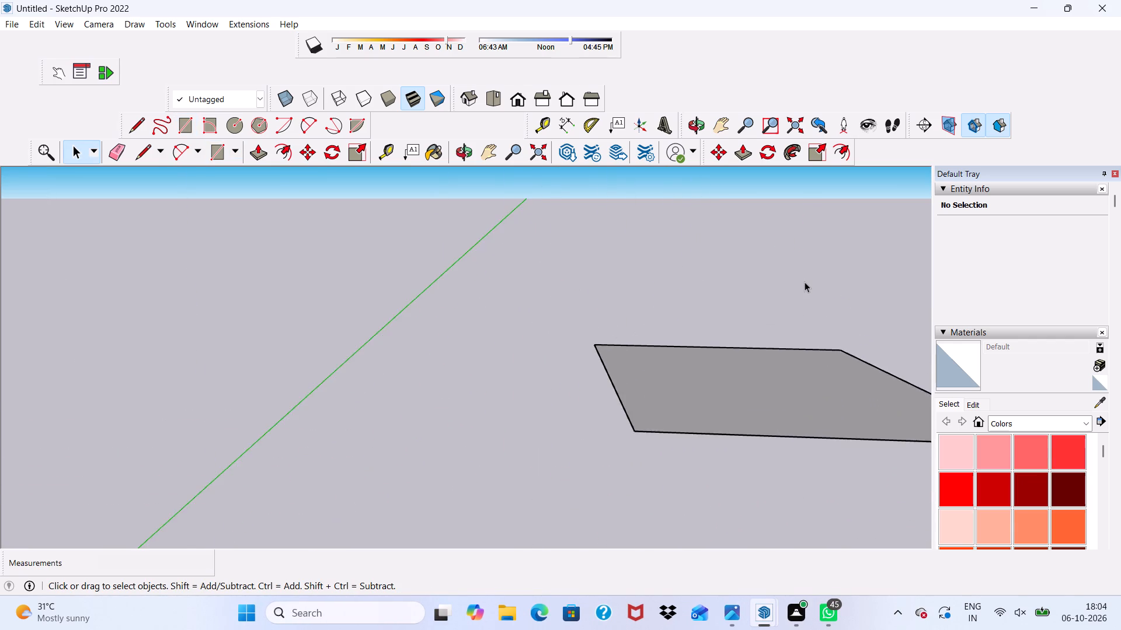
scroll(805, 282, "up", 6)
scroll(805, 283, "down", 5)
middle_click_drag(805, 282, 757, 407)
scroll(715, 262, "up", 1)
scroll(715, 263, "down", 10)
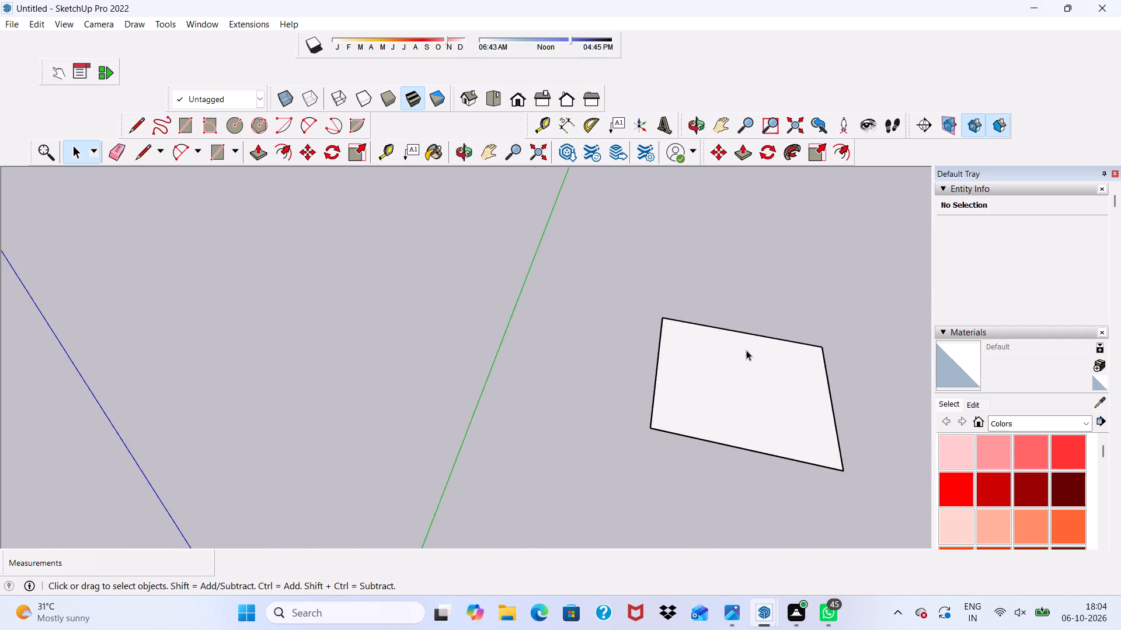
scroll(746, 350, "down", 6)
scroll(710, 395, "up", 19)
scroll(576, 328, "down", 1)
scroll(496, 384, "up", 2)
scroll(472, 402, "down", 8)
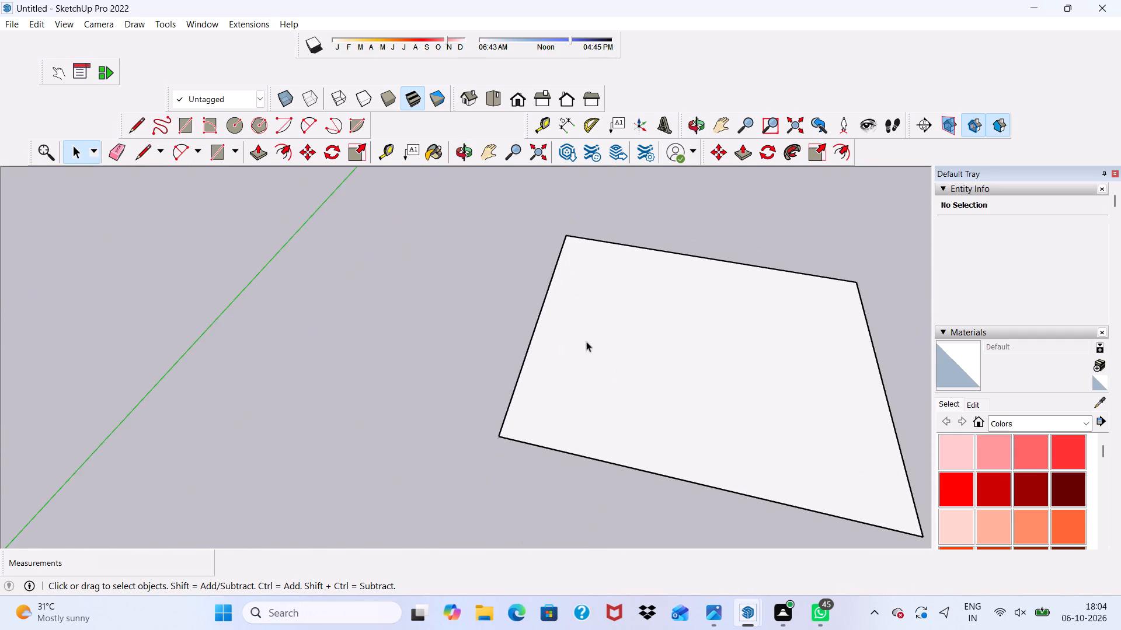
scroll(586, 341, "down", 8)
middle_click_drag(633, 495, 640, 455)
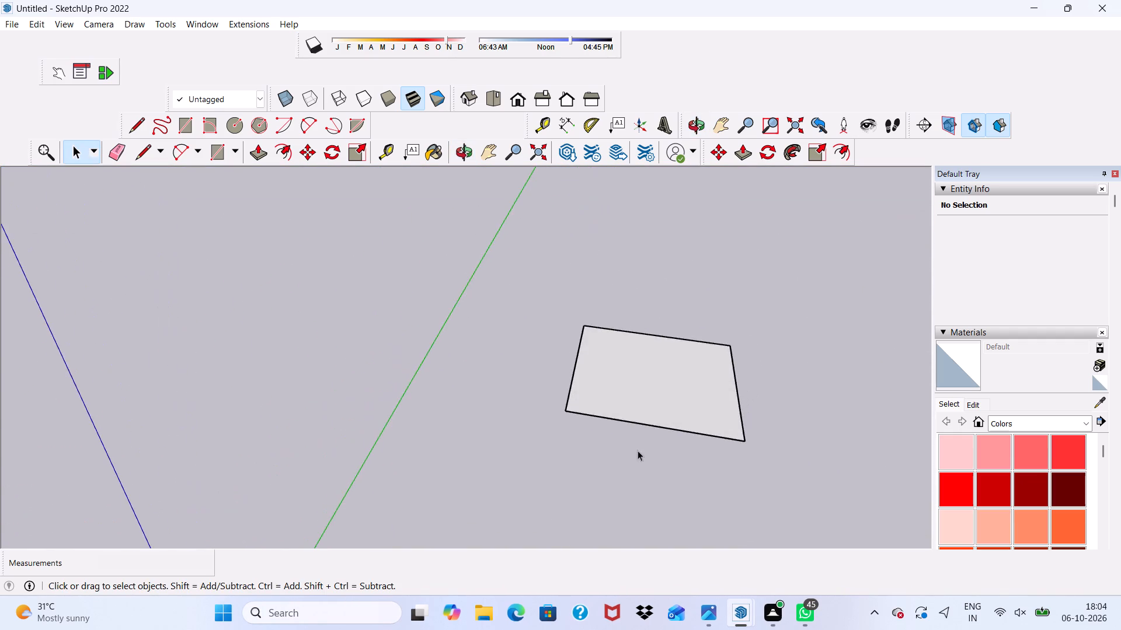
scroll(614, 404, "up", 9)
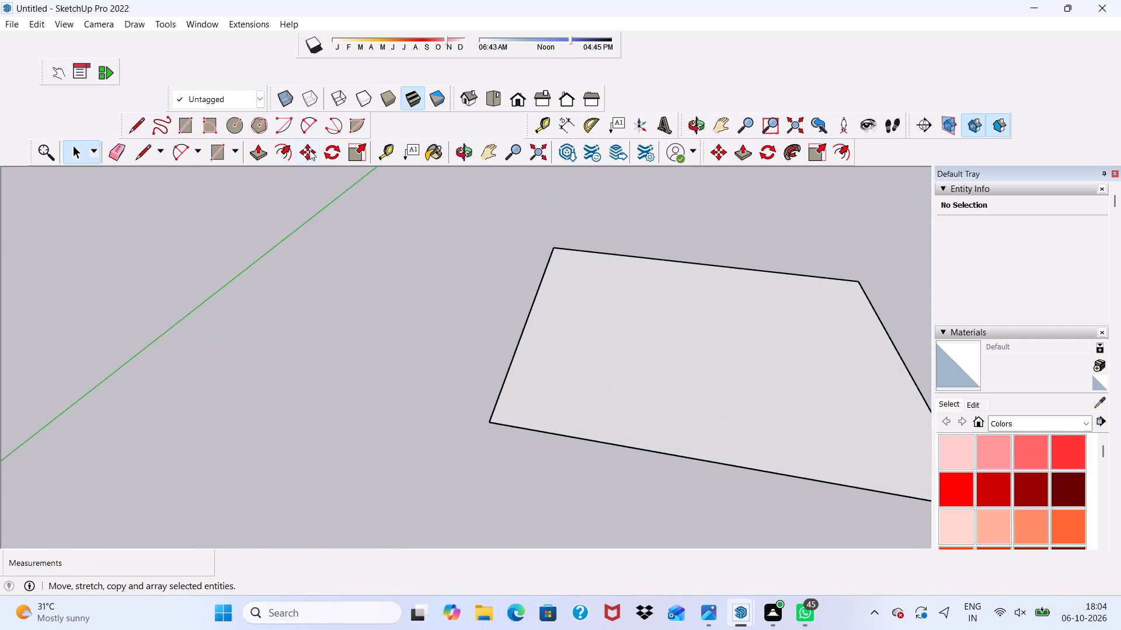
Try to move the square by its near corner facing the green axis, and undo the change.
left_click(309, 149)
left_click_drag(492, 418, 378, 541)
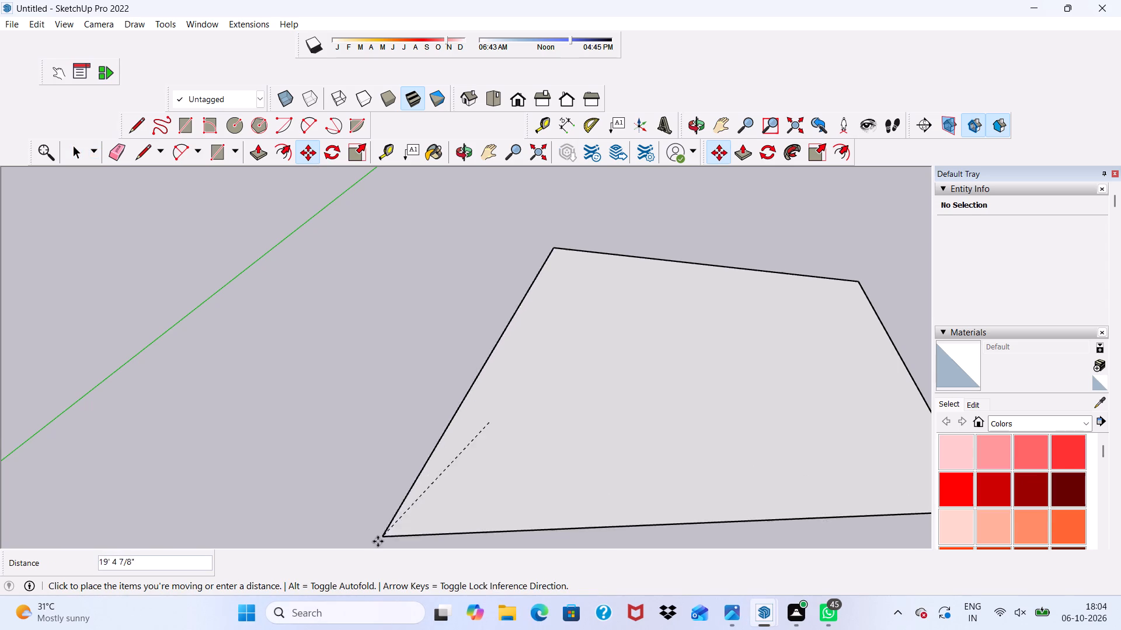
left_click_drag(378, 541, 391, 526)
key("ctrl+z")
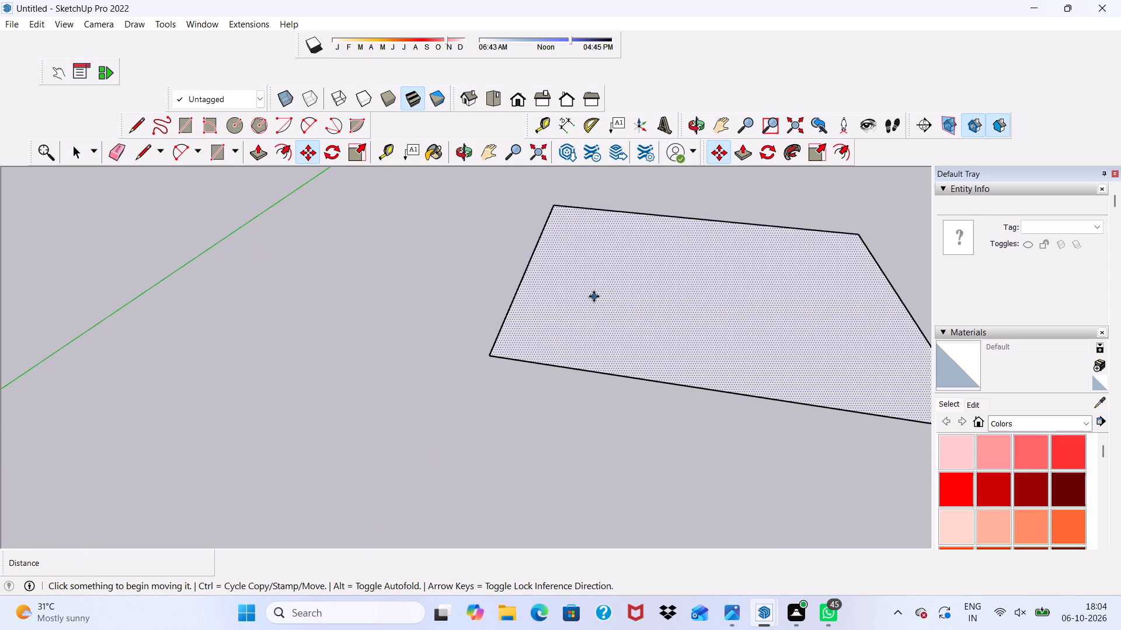
Select the square's face with its edges and move it by its near corner closer to the green axis.
left_click(594, 296)
key("space")
double_click(594, 297)
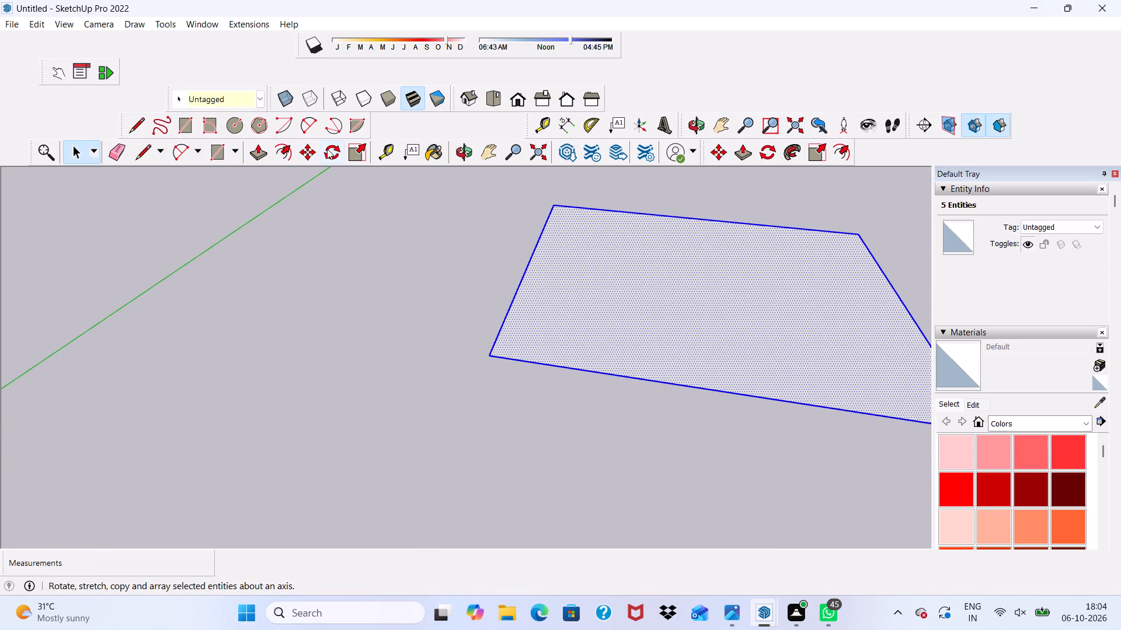
left_click(306, 148)
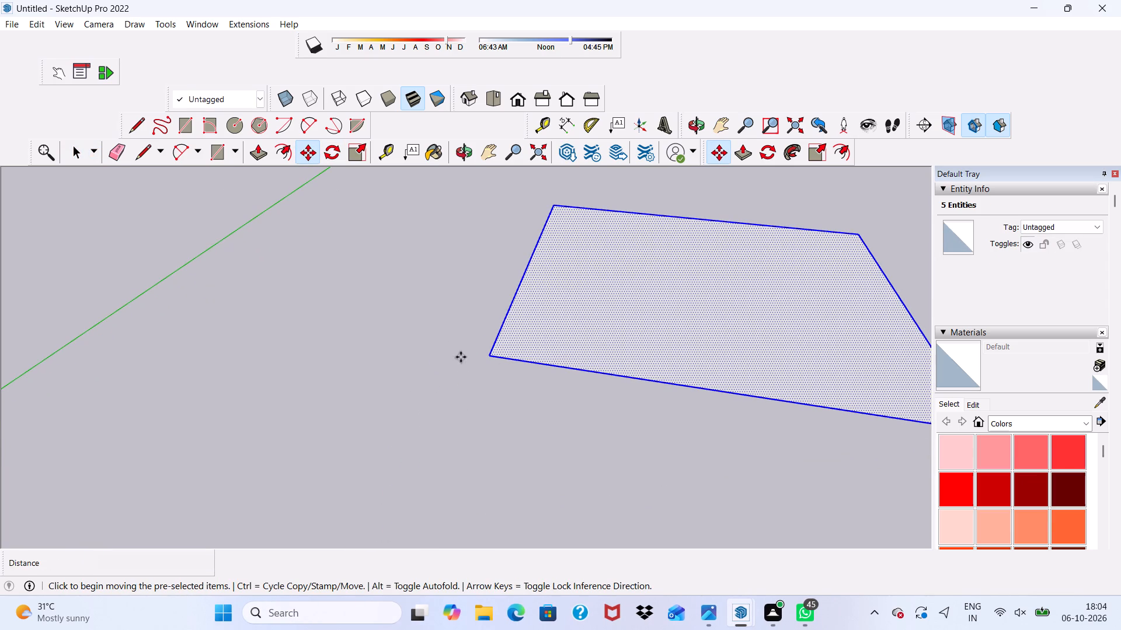
left_click(490, 353)
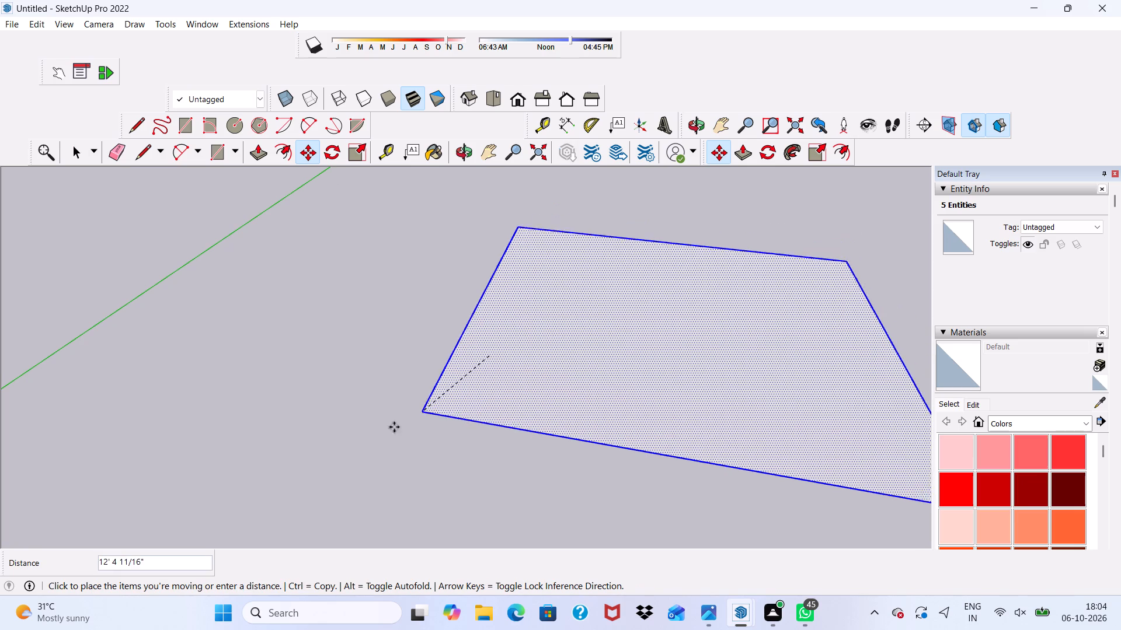
scroll(329, 467, "down", 4)
scroll(328, 475, "up", 1)
scroll(317, 470, "down", 14)
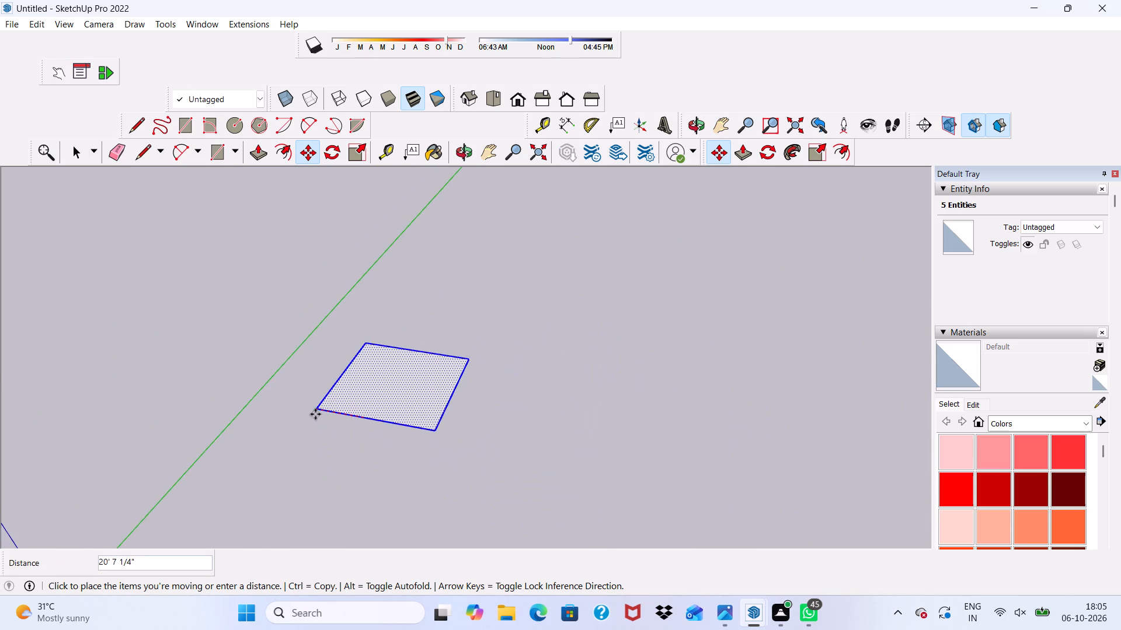
scroll(326, 418, "up", 3)
left_click(357, 439)
Inspect the moved square from low and high angles and clear the selection.
scroll(376, 416, "down", 4)
middle_click_drag(410, 408, 500, 251)
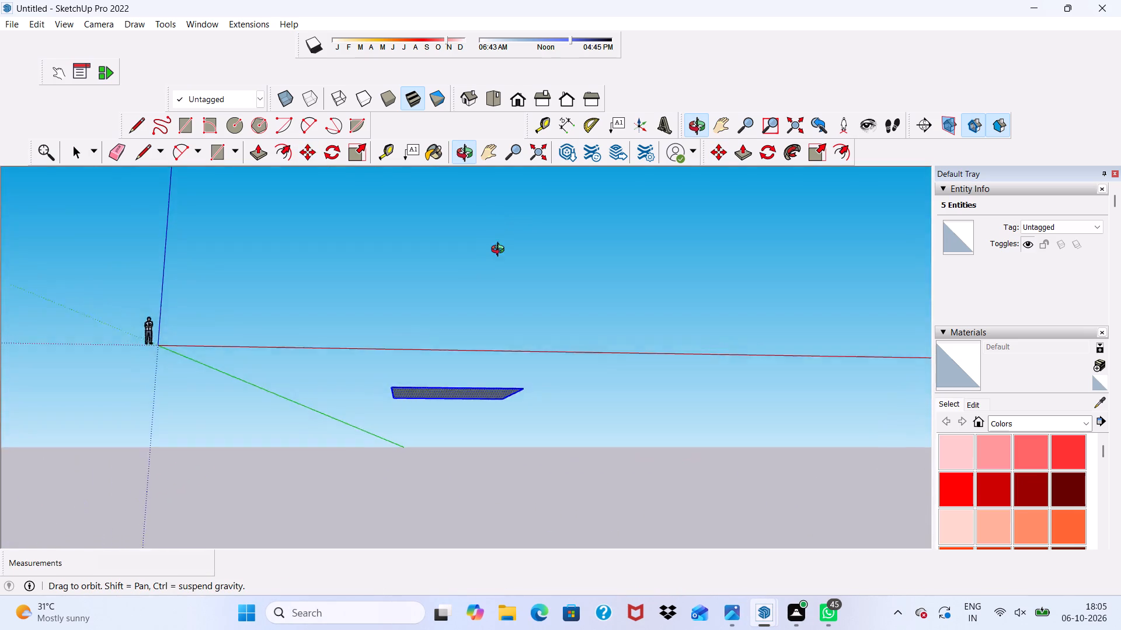
middle_click_drag(500, 251, 521, 357)
scroll(501, 365, "up", 4)
key("space")
scroll(490, 344, "up", 4)
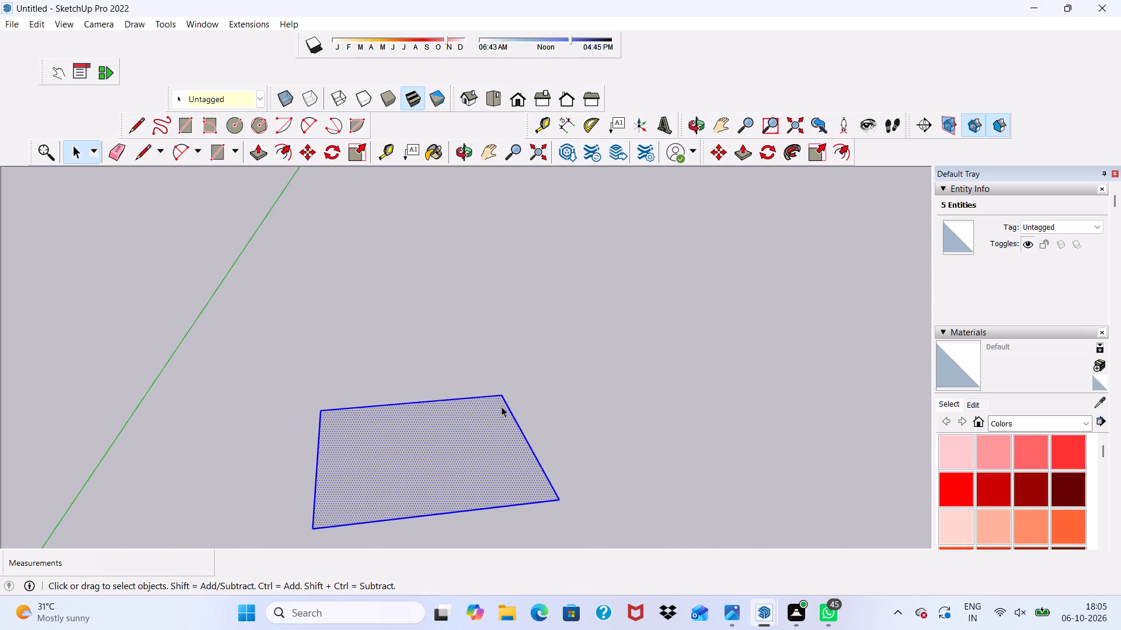
left_click(530, 390)
scroll(524, 510, "up", 4)
scroll(524, 509, "down", 2)
scroll(524, 510, "up", 4)
middle_click_drag(429, 397, 413, 449)
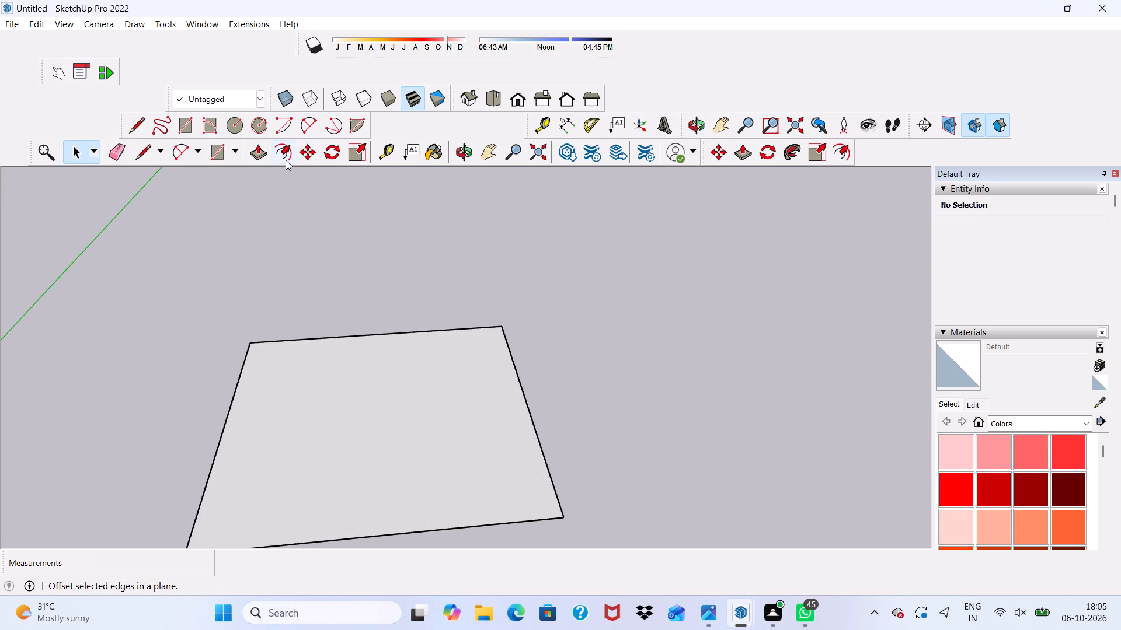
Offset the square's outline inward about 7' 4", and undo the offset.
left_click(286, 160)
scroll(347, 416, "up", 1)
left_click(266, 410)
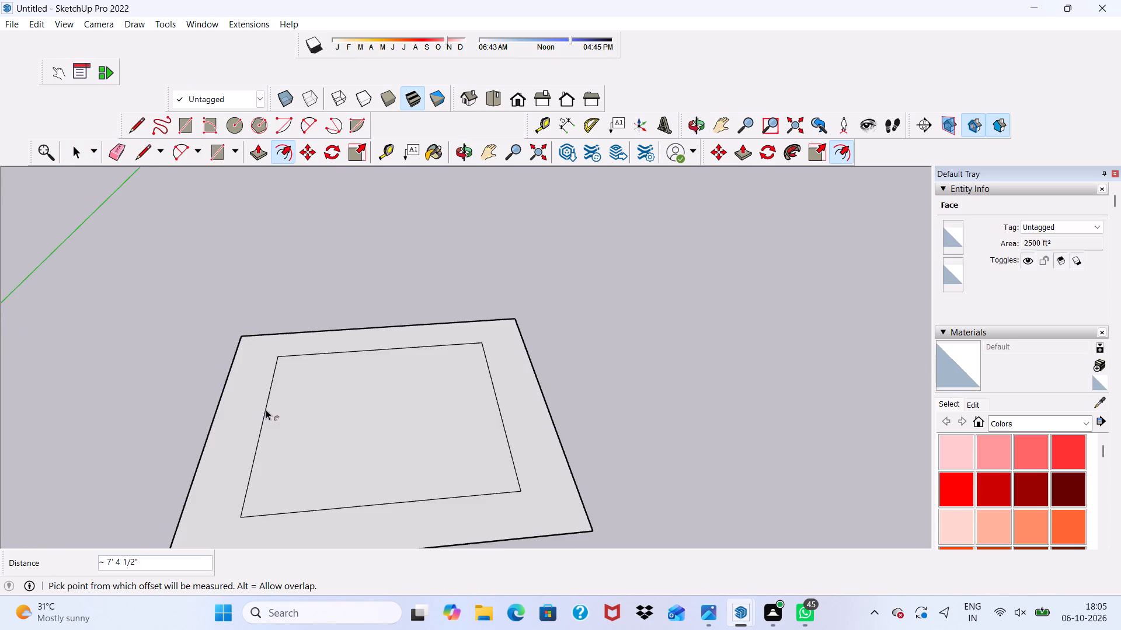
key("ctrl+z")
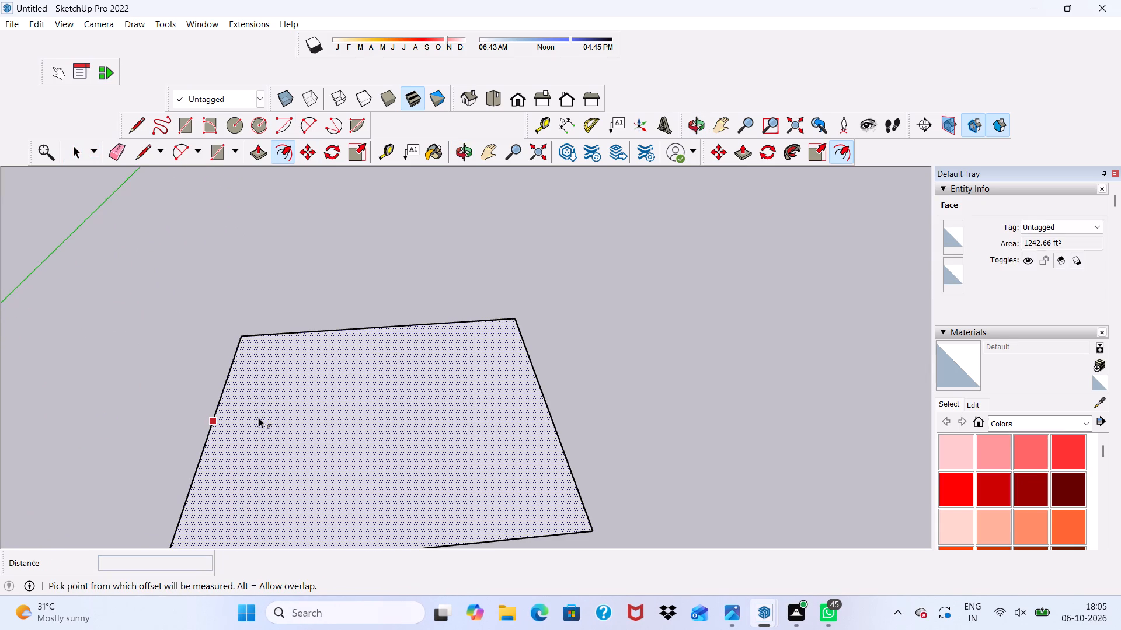
Offset the 50' square's outline inward by 9".
left_click(257, 418)
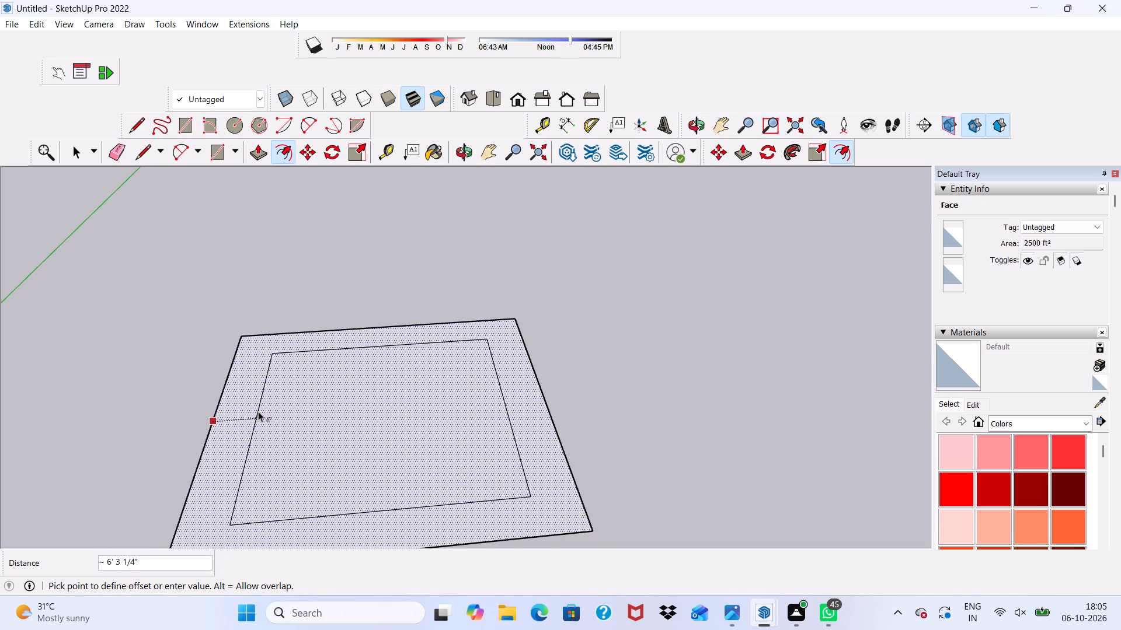
type("9\"")
key("Return")
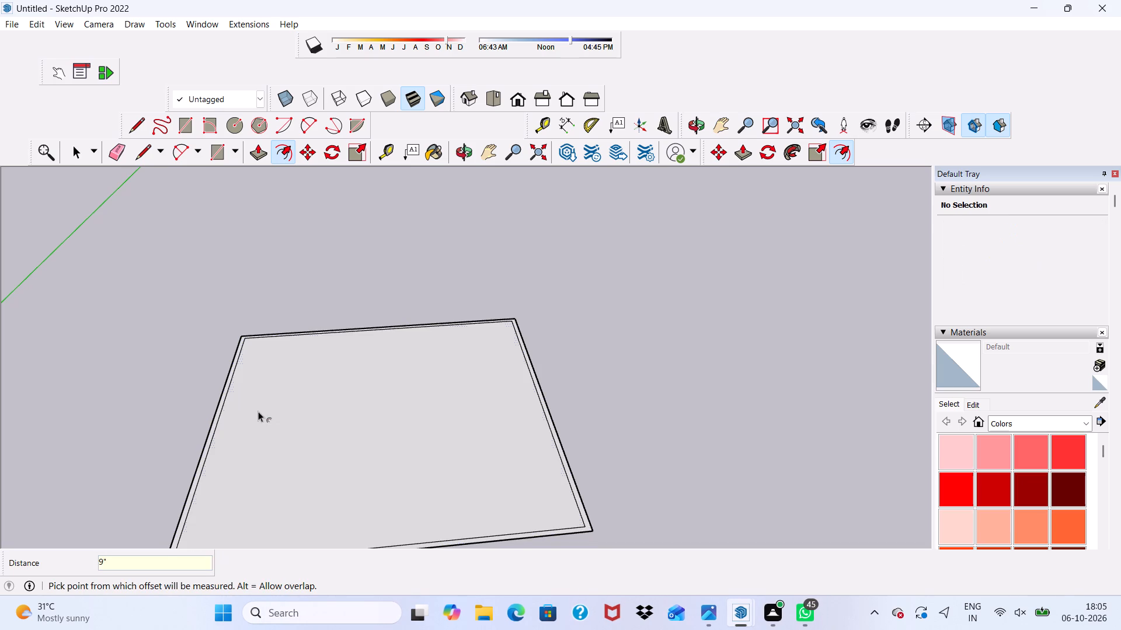
scroll(537, 575, "up", 5)
scroll(429, 319, "up", 1)
scroll(429, 319, "down", 1)
key("space")
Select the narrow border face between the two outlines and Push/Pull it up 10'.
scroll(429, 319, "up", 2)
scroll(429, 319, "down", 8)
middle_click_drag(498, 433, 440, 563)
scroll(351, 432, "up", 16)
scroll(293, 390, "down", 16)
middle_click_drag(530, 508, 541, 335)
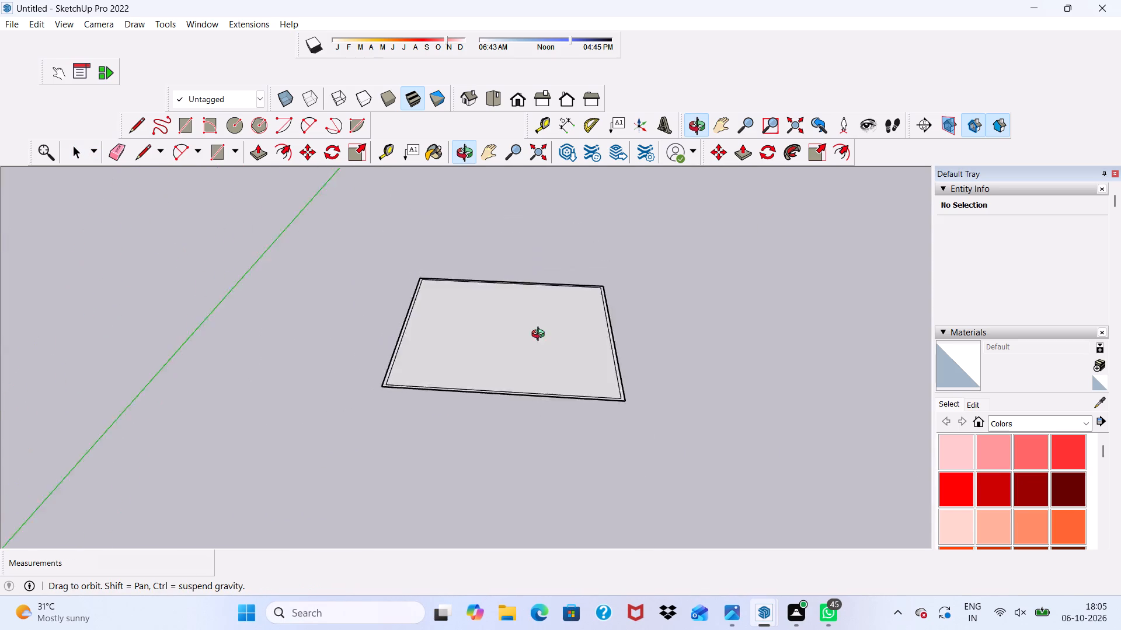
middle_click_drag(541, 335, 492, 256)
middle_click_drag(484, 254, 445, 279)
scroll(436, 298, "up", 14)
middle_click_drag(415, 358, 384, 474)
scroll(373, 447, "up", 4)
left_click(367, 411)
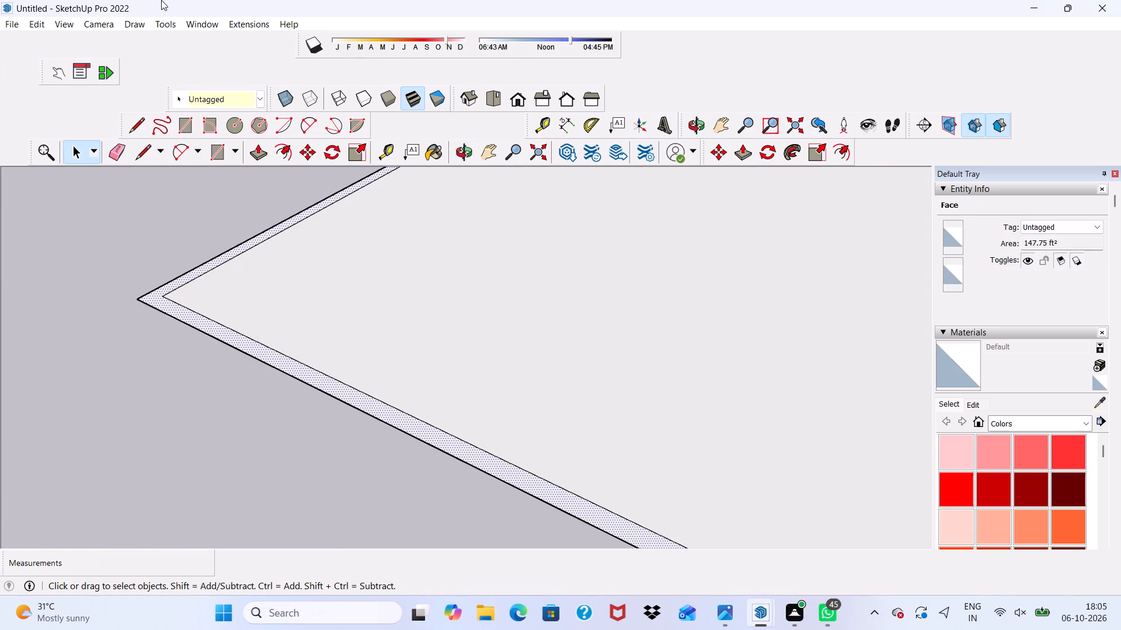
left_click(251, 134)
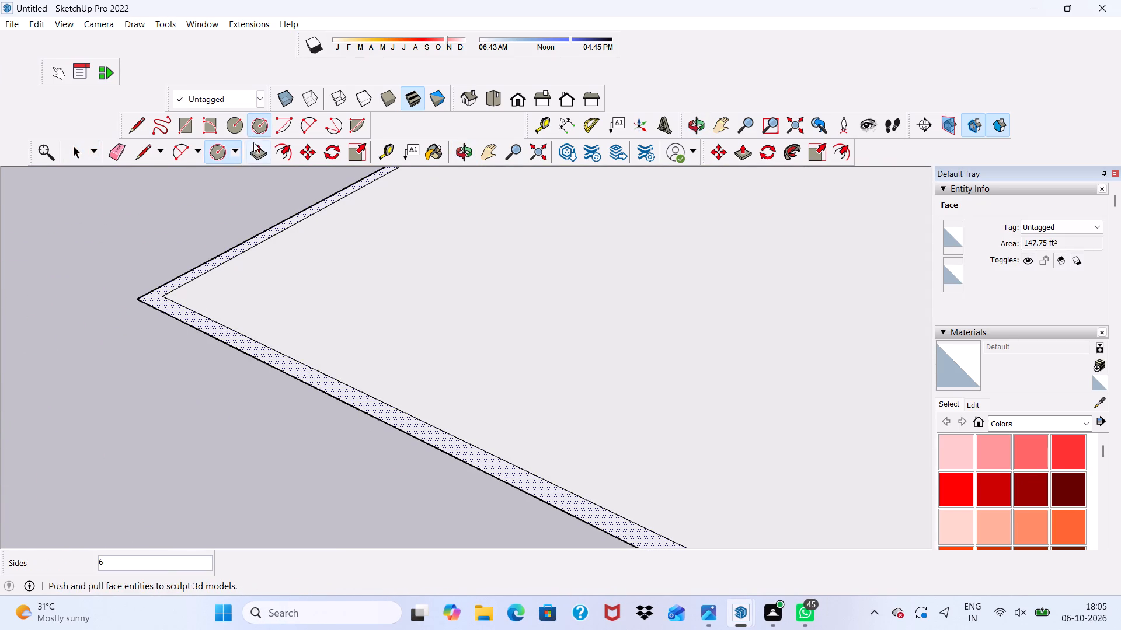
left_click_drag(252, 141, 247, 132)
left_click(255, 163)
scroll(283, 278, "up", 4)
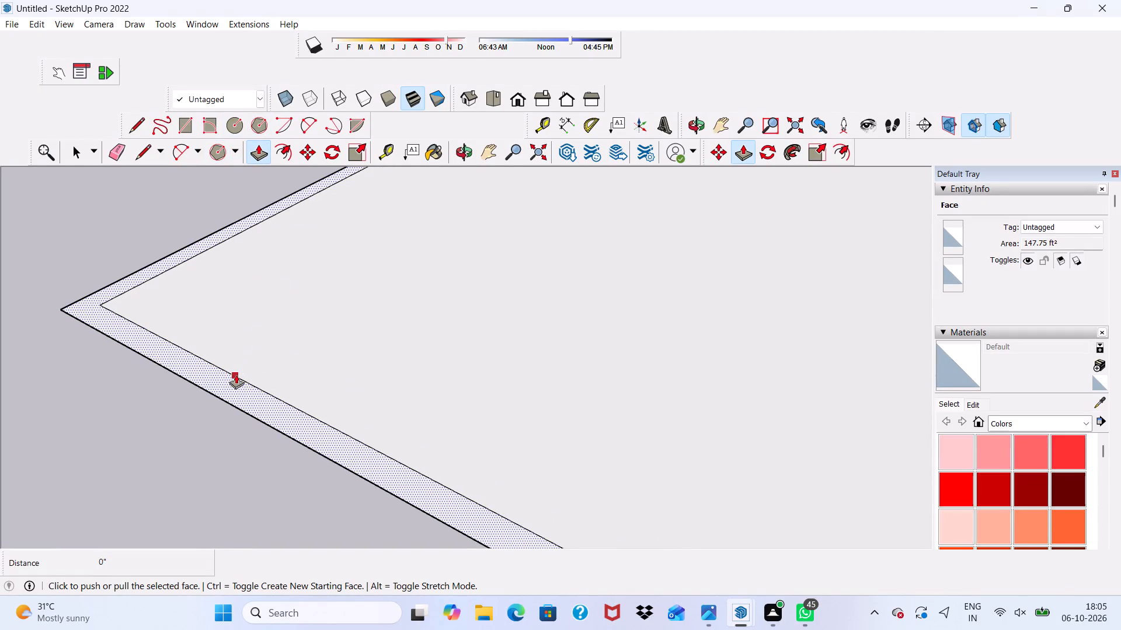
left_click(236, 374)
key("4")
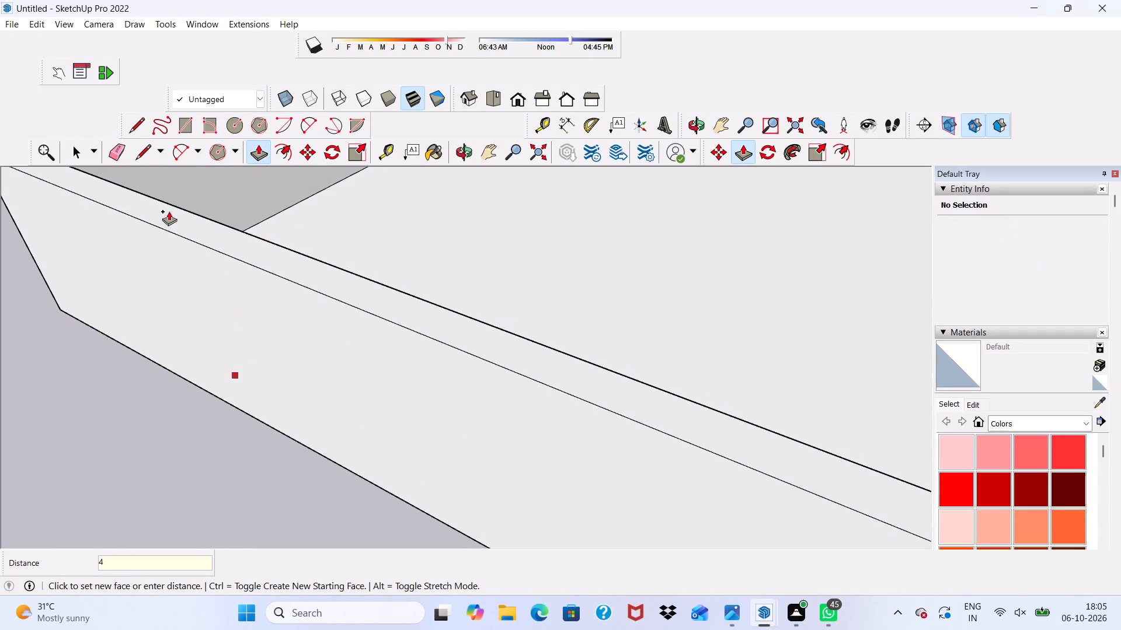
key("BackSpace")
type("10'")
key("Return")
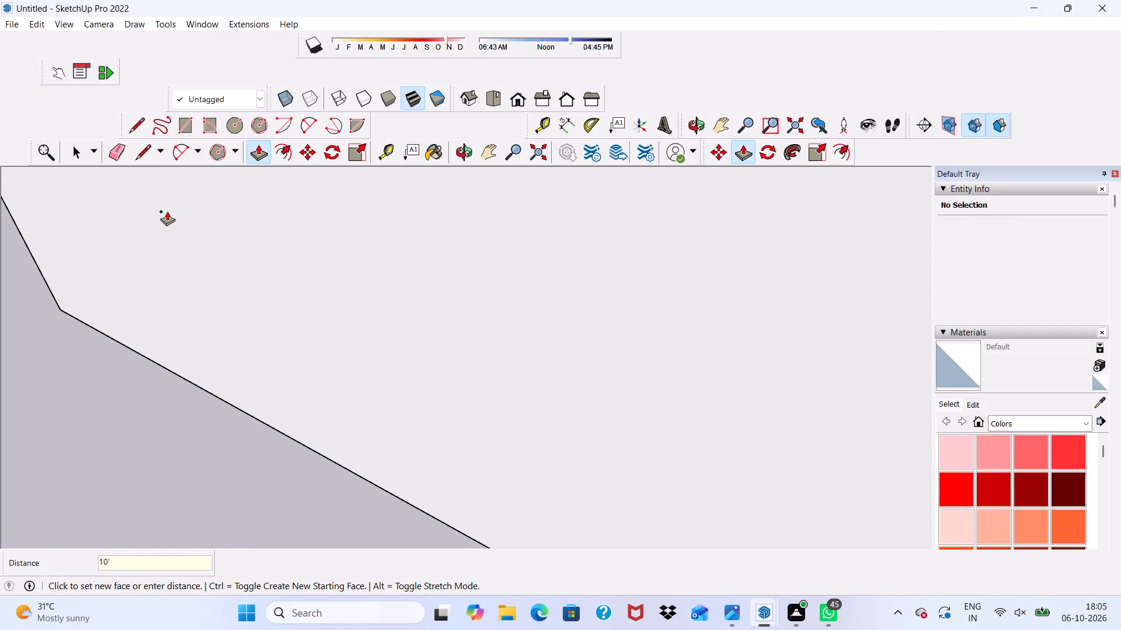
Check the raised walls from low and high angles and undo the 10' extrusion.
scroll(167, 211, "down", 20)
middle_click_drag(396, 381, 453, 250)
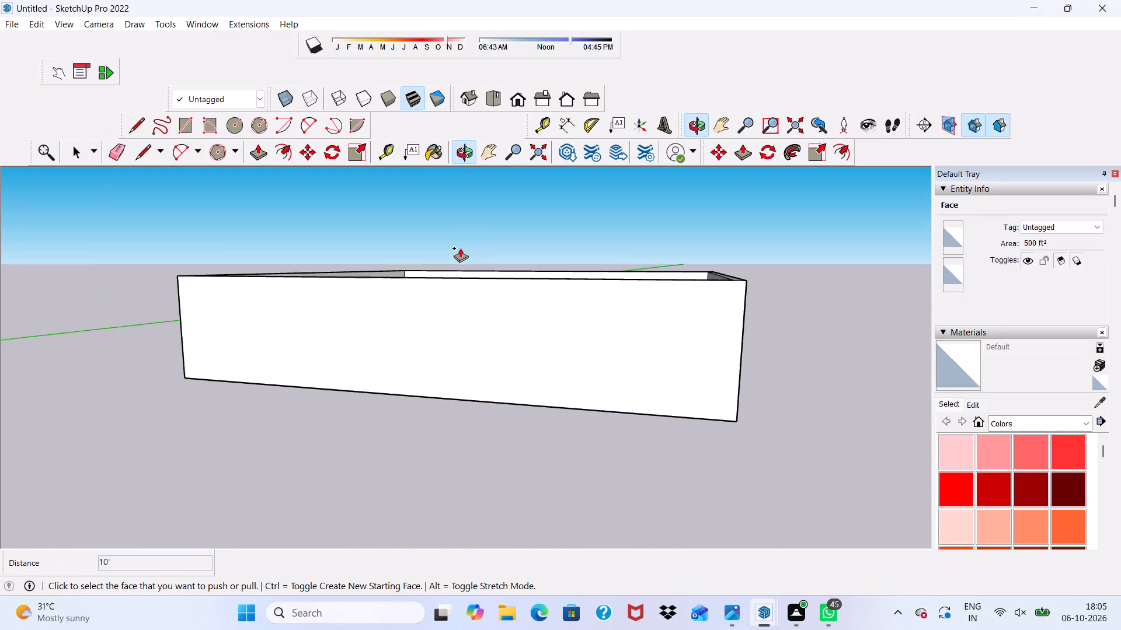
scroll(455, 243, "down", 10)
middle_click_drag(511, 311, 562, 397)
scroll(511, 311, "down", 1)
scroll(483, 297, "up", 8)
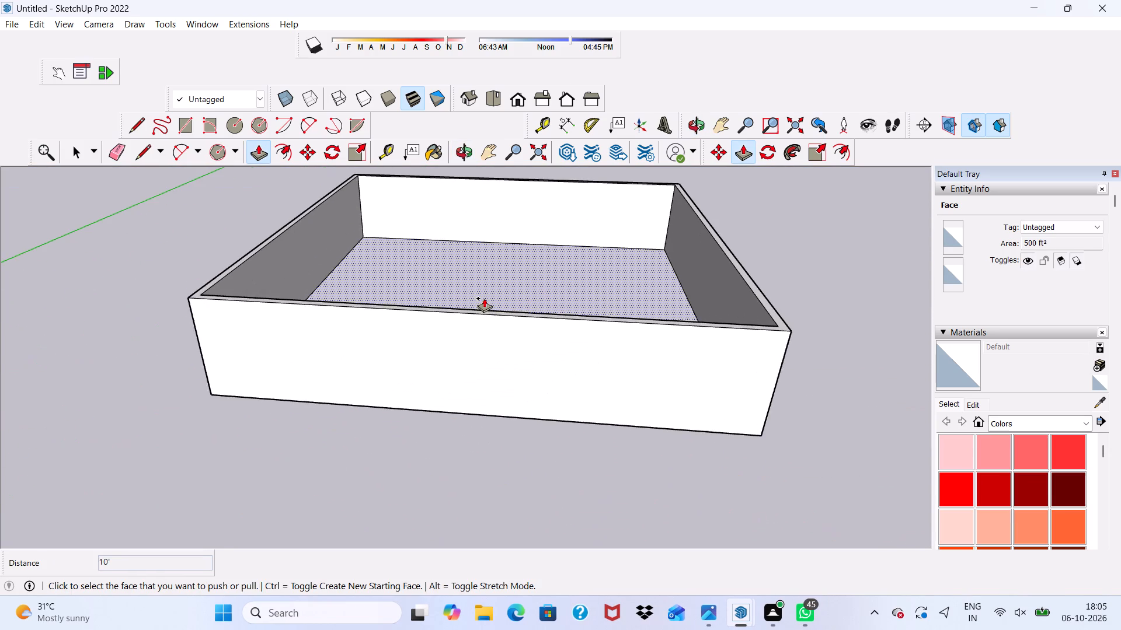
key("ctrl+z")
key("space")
Offset the border face's outer outline outward by about 7' 9" to form a wide surround.
scroll(346, 292, "up", 5)
middle_click_drag(343, 281, 322, 284)
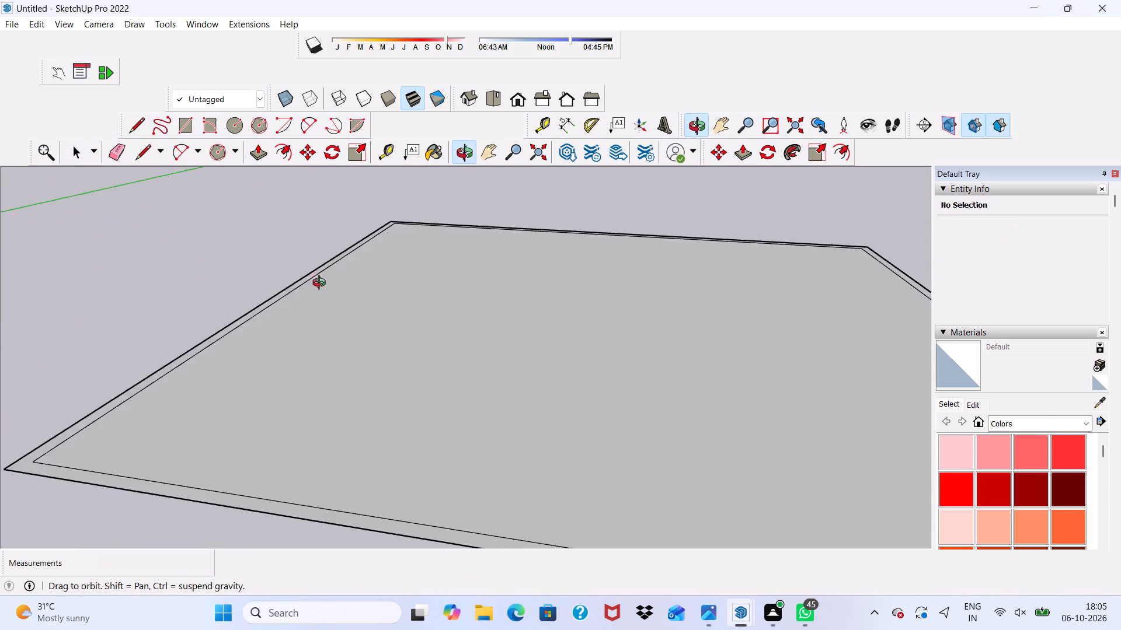
middle_click_drag(322, 284, 326, 297)
scroll(326, 297, "down", 1)
left_click(294, 156)
scroll(353, 297, "up", 6)
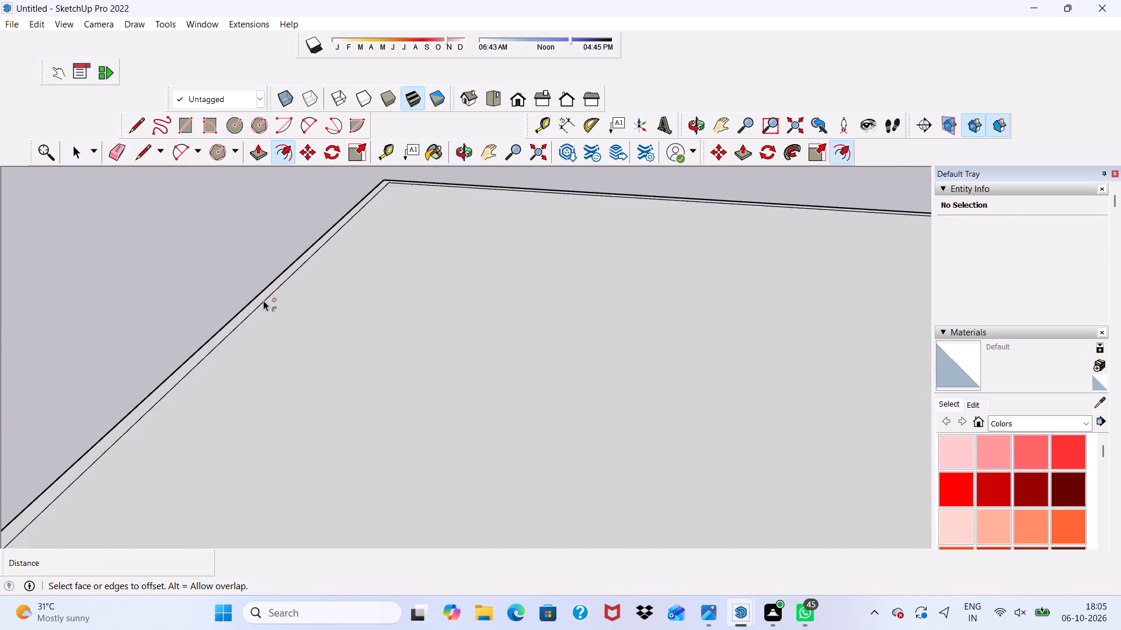
scroll(263, 300, "up", 3)
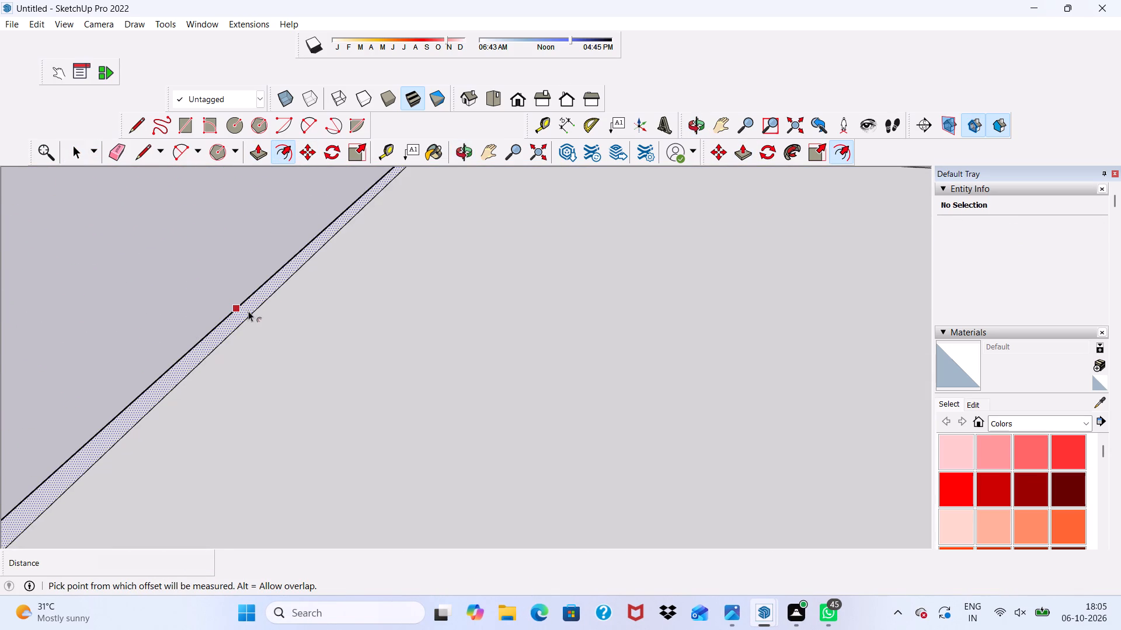
left_click(248, 310)
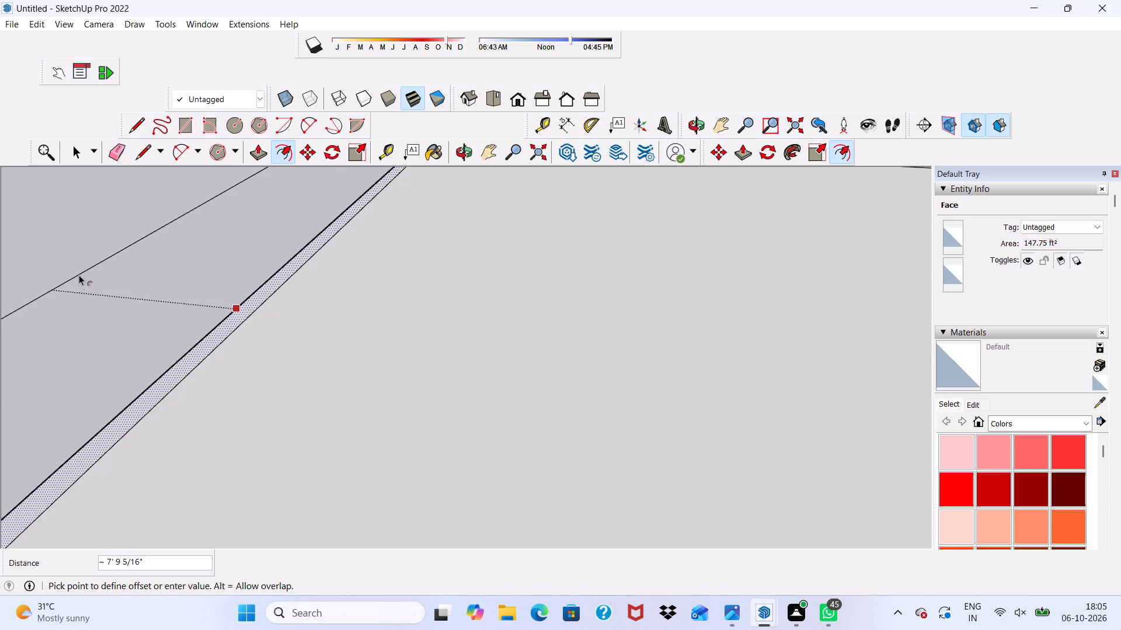
left_click(79, 275)
scroll(103, 294, "down", 6)
scroll(179, 276, "up", 1)
scroll(184, 280, "down", 1)
scroll(209, 290, "up", 1)
scroll(304, 228, "down", 10)
middle_click_drag(330, 260, 332, 329)
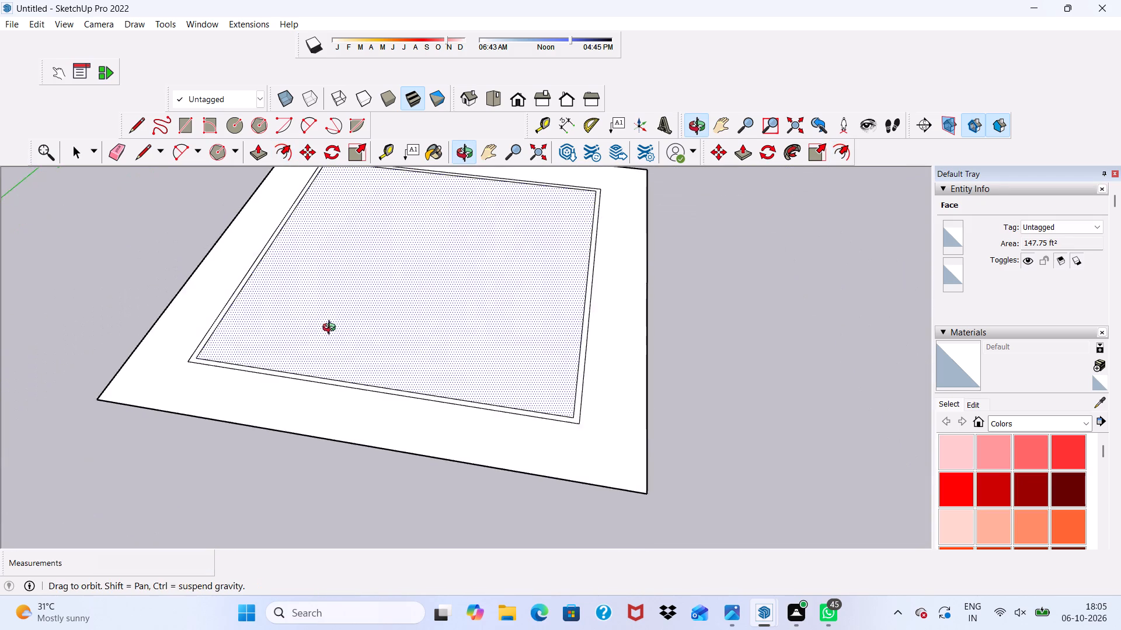
middle_click_drag(332, 329, 332, 330)
key("space")
Clear the selection and examine the nested outlines and the surround from close up and farther away.
scroll(328, 302, "up", 4)
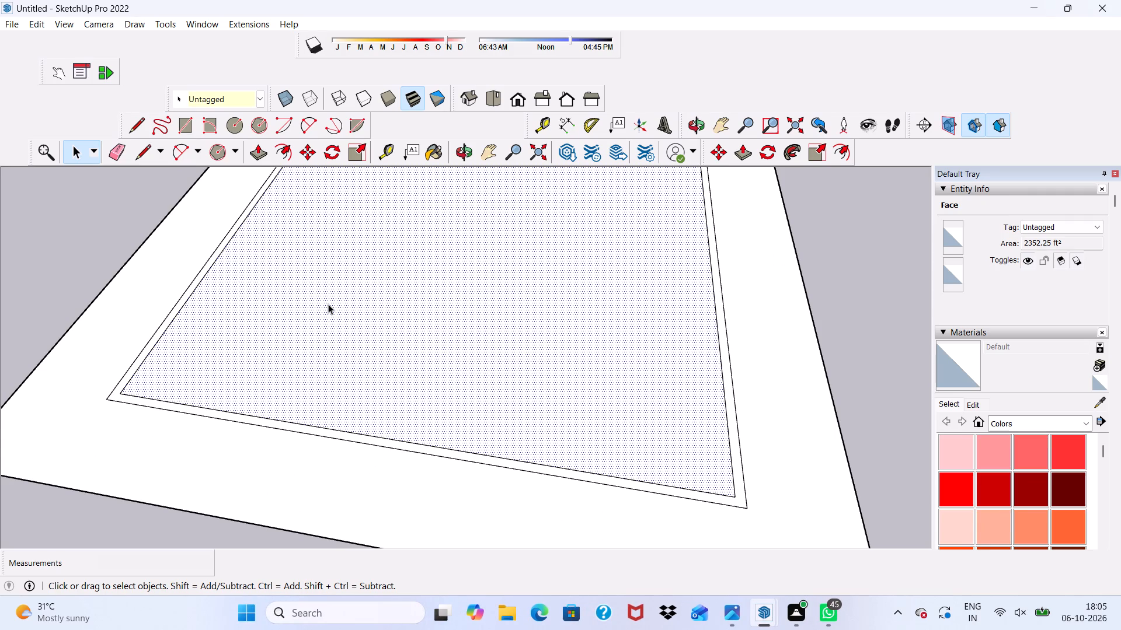
scroll(356, 393, "down", 3)
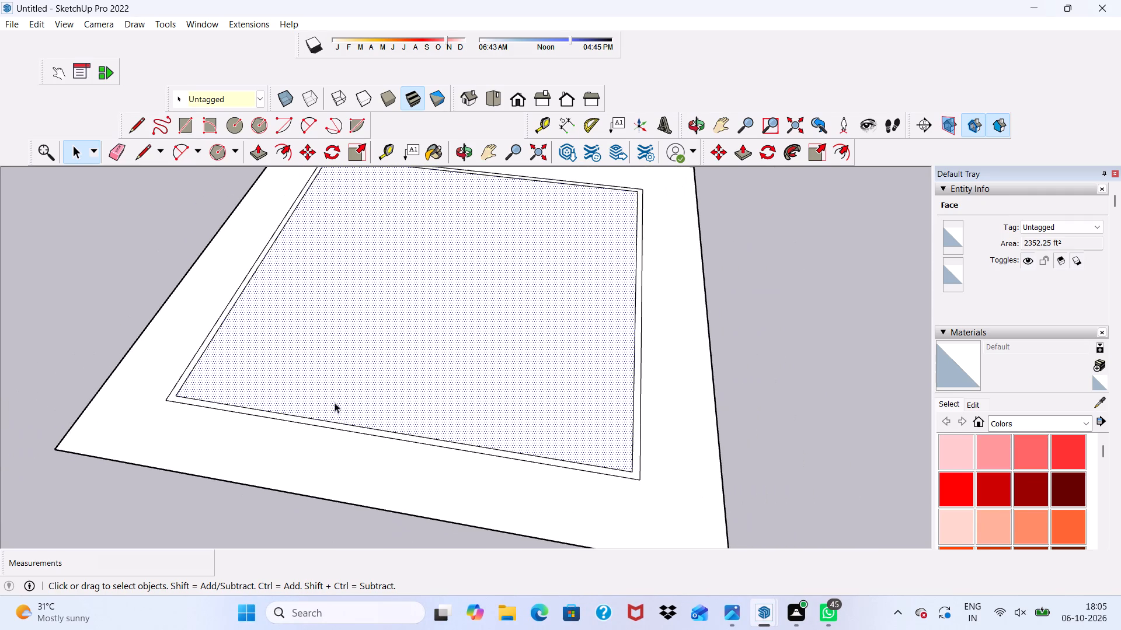
middle_click_drag(335, 401, 289, 376)
scroll(200, 361, "up", 5)
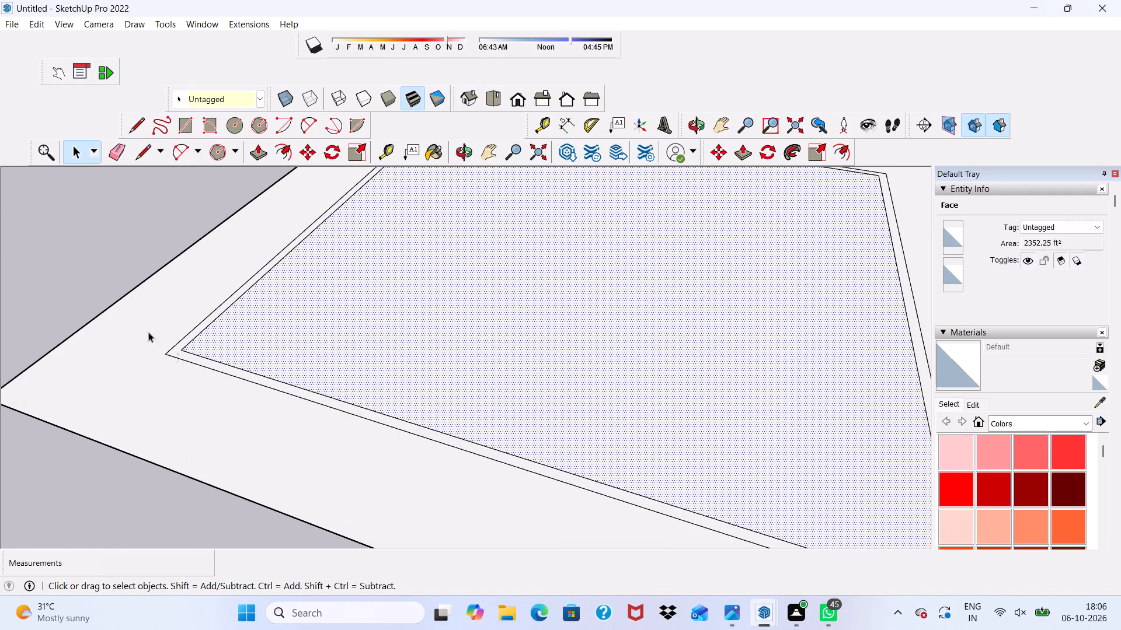
left_click(66, 265)
scroll(163, 342, "up", 9)
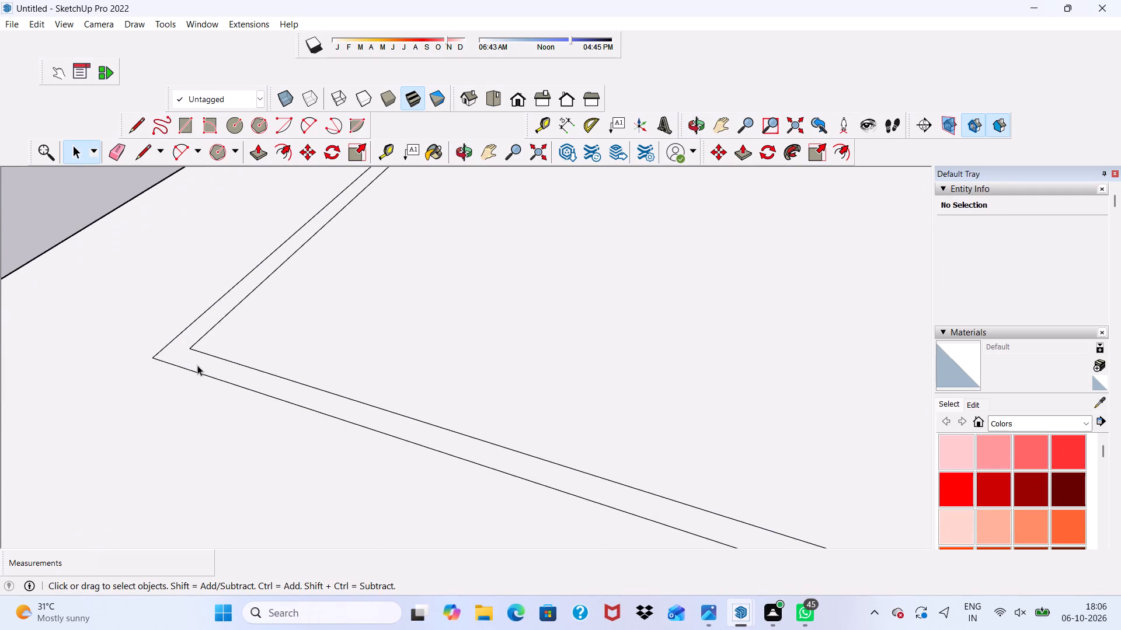
scroll(197, 360, "up", 5)
scroll(193, 352, "down", 2)
middle_click_drag(203, 361, 328, 288)
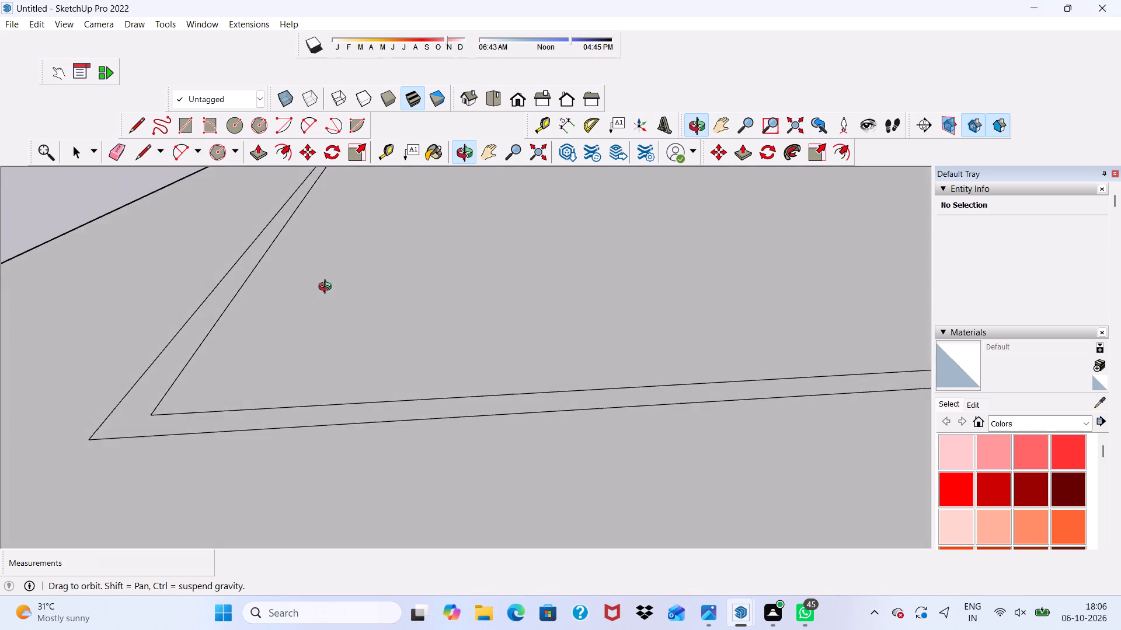
middle_click_drag(328, 288, 328, 289)
scroll(336, 330, "down", 3)
scroll(329, 319, "up", 3)
scroll(329, 323, "down", 3)
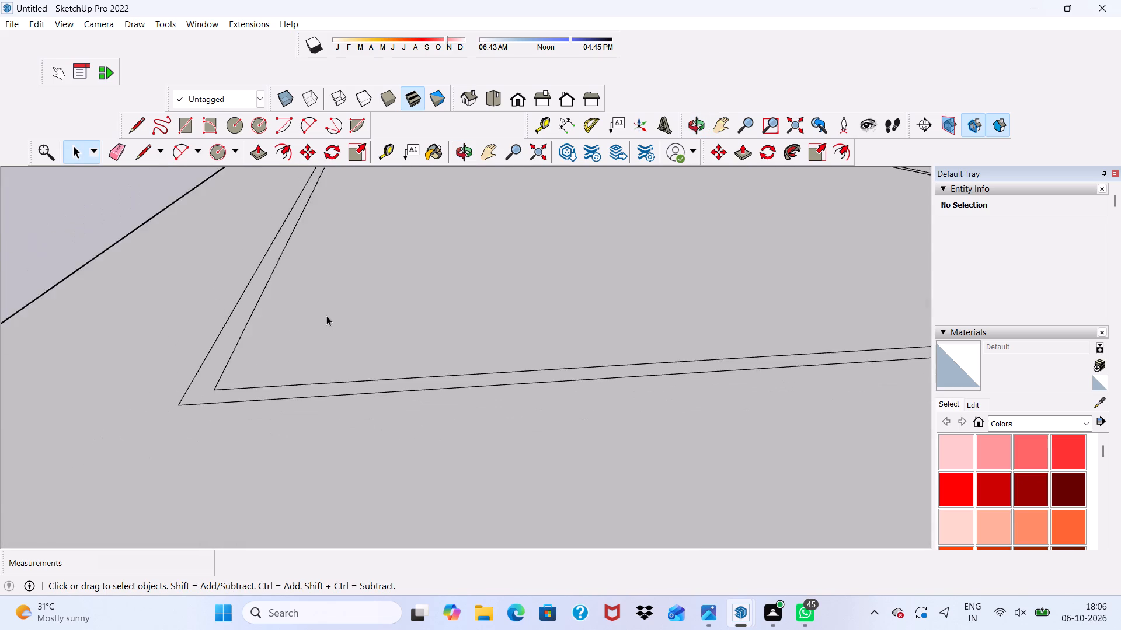
scroll(326, 316, "down", 5)
scroll(371, 312, "up", 3)
scroll(367, 299, "down", 4)
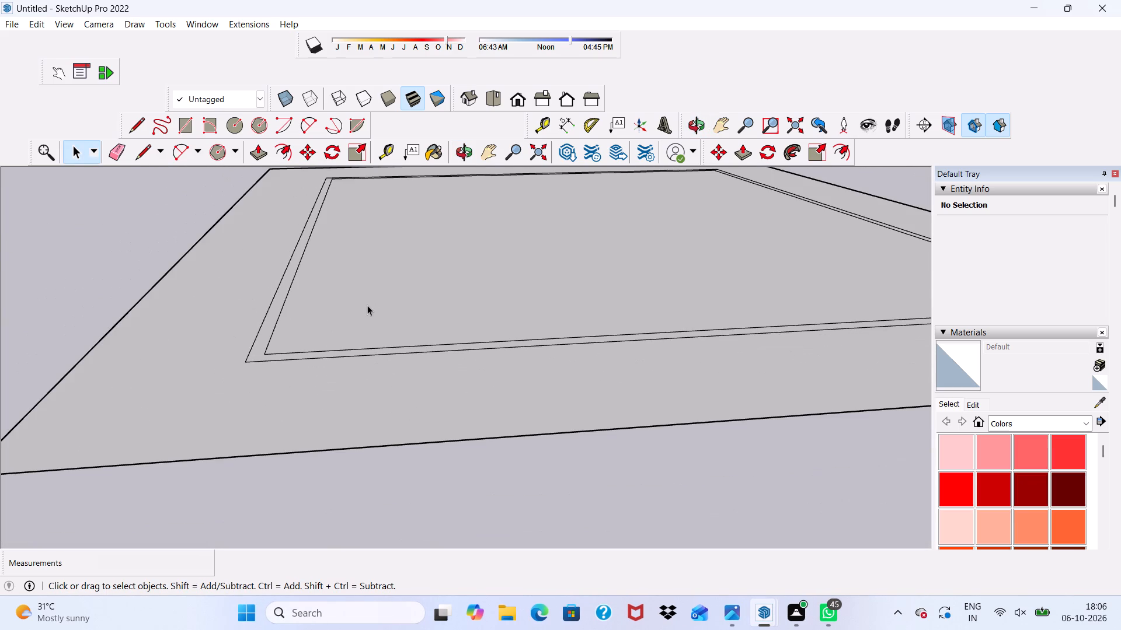
scroll(392, 311, "up", 8)
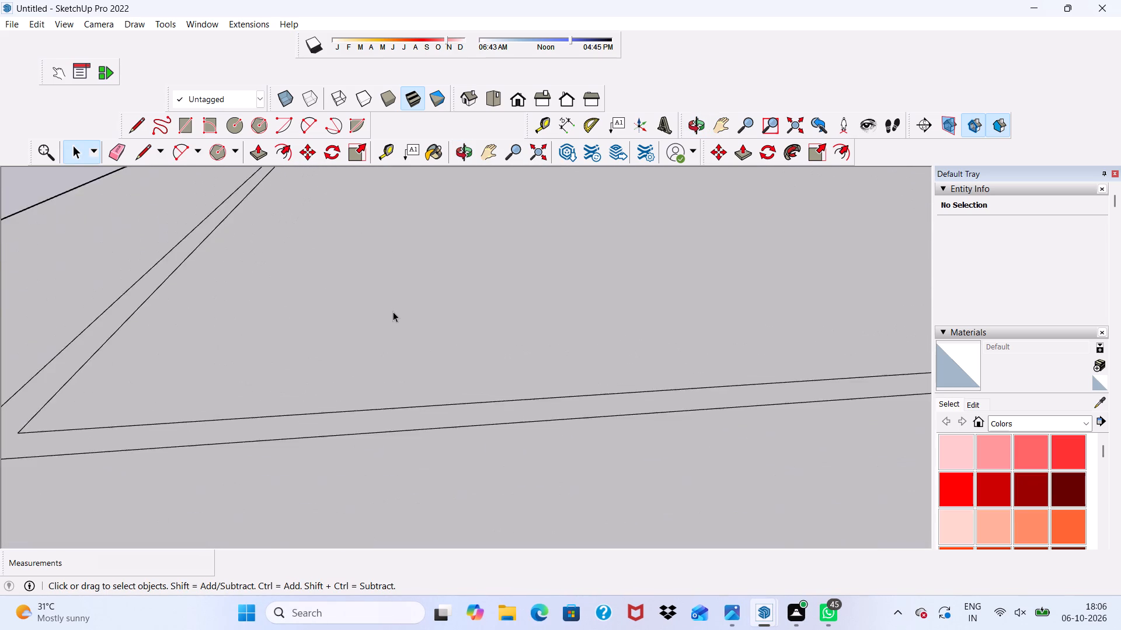
scroll(393, 311, "down", 4)
scroll(215, 331, "down", 2)
scroll(381, 289, "up", 2)
scroll(387, 285, "down", 1)
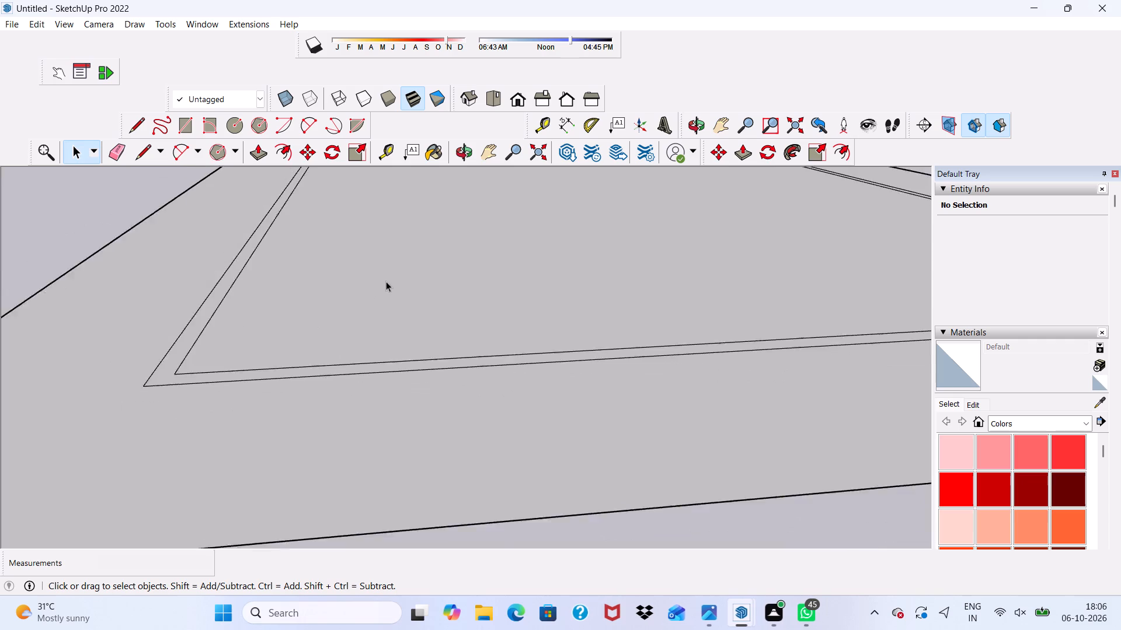
scroll(386, 281, "down", 3)
scroll(321, 268, "down", 6)
scroll(270, 281, "up", 1)
scroll(270, 281, "down", 2)
scroll(364, 303, "up", 4)
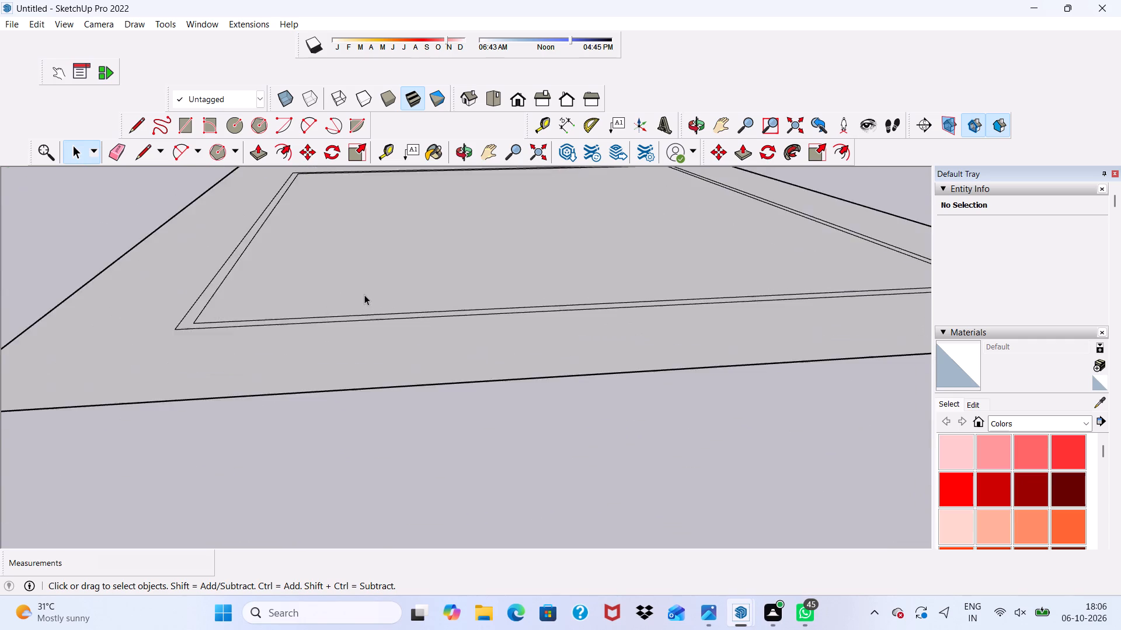
scroll(364, 295, "up", 5)
middle_click_drag(295, 273, 241, 383)
scroll(241, 375, "down", 11)
scroll(316, 335, "up", 1)
scroll(316, 335, "down", 2)
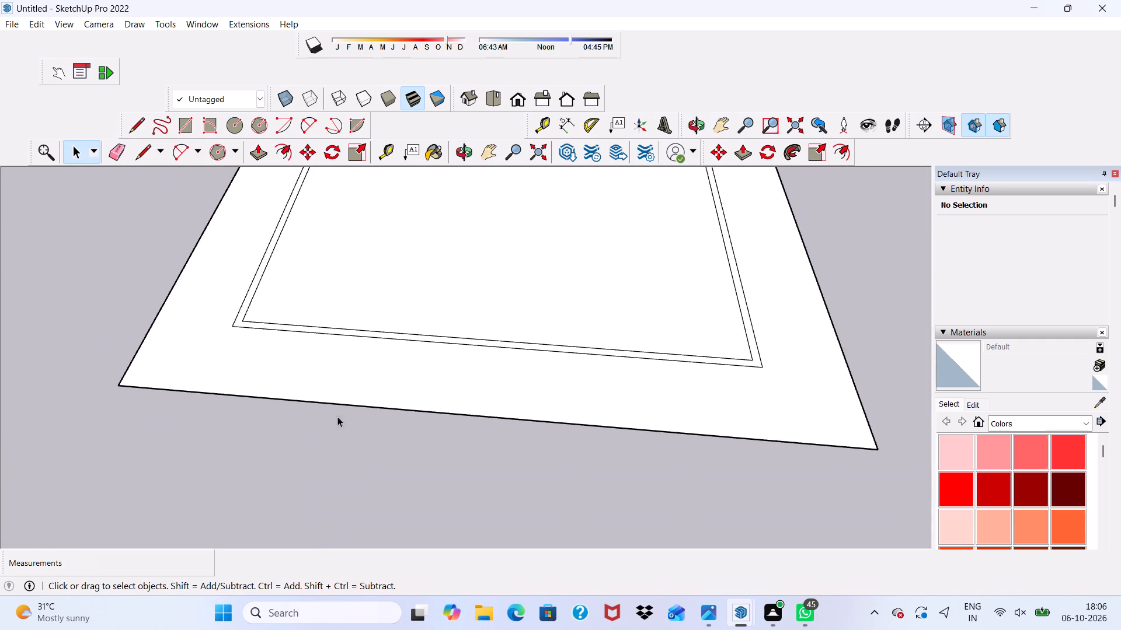
scroll(337, 416, "down", 5)
scroll(389, 358, "down", 4)
scroll(410, 282, "up", 3)
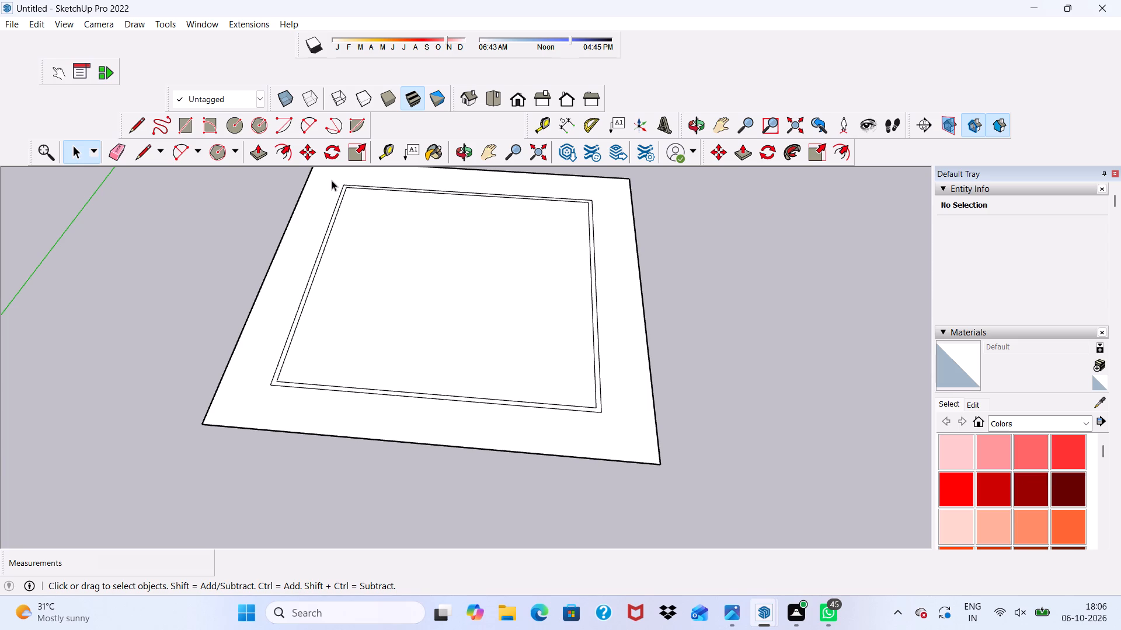
key("space")
key("space")
Examine the nested outlines and the wide surround from different angles and distances.
scroll(490, 423, "up", 5)
middle_click_drag(475, 328, 446, 466)
scroll(470, 351, "down", 1)
scroll(448, 417, "up", 1)
scroll(449, 399, "down", 10)
middle_click_drag(483, 385, 543, 257)
scroll(544, 244, "up", 2)
scroll(544, 244, "down", 2)
scroll(544, 244, "up", 4)
scroll(416, 242, "up", 4)
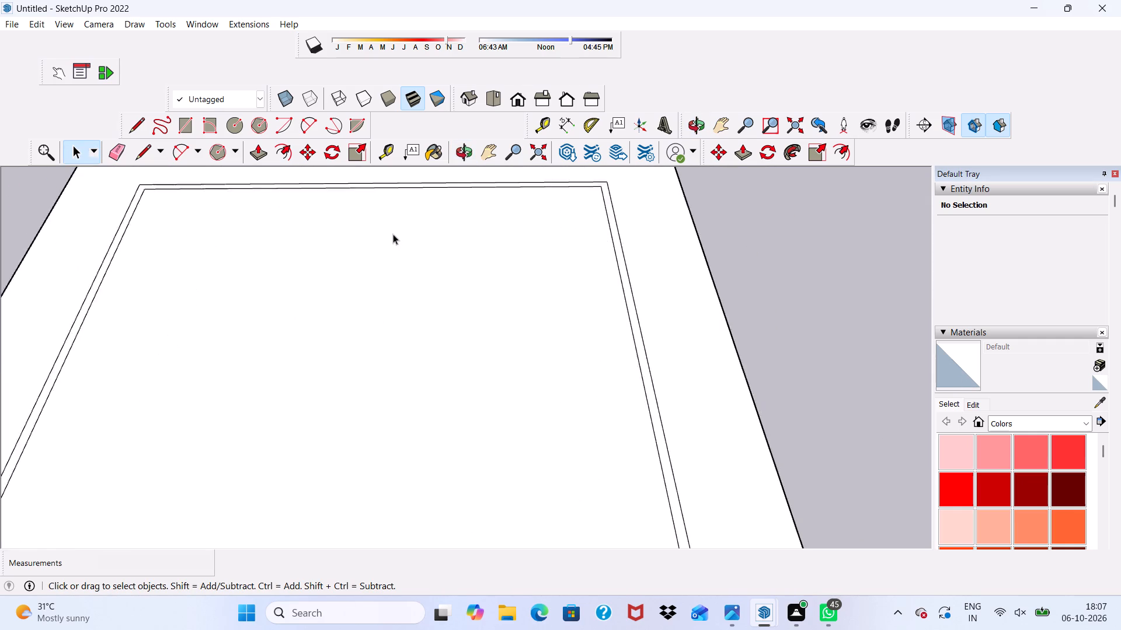
scroll(393, 234, "down", 7)
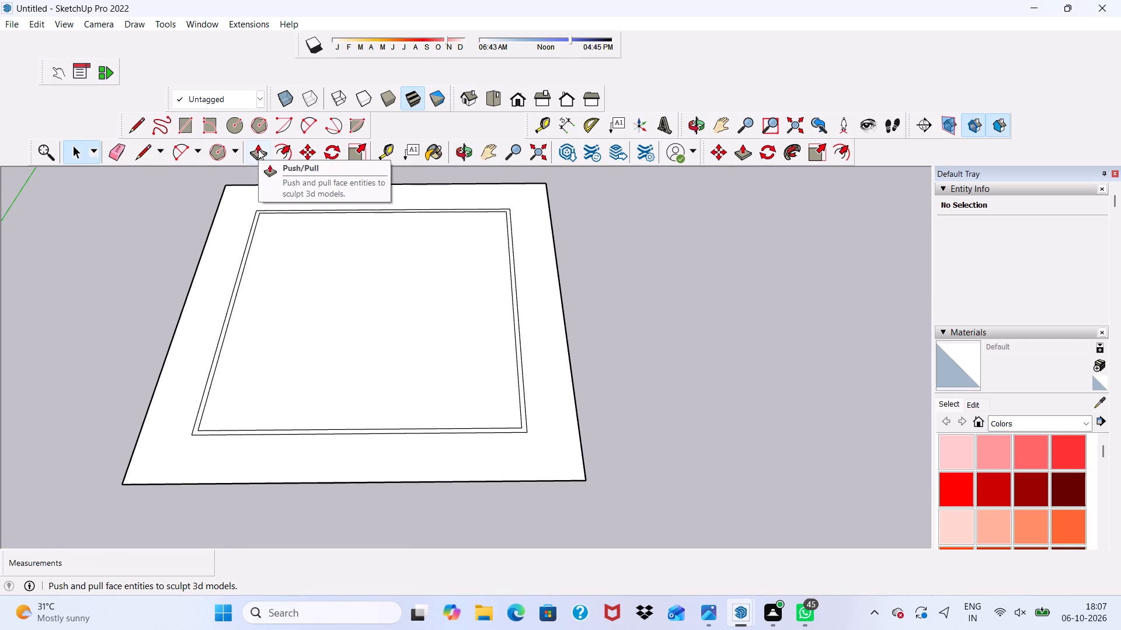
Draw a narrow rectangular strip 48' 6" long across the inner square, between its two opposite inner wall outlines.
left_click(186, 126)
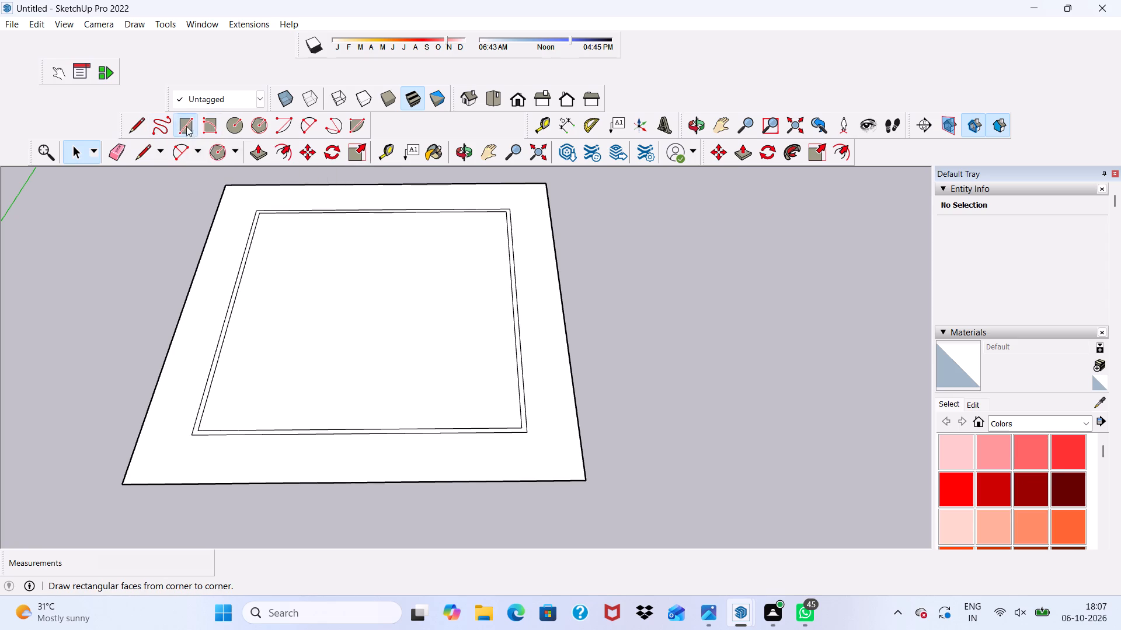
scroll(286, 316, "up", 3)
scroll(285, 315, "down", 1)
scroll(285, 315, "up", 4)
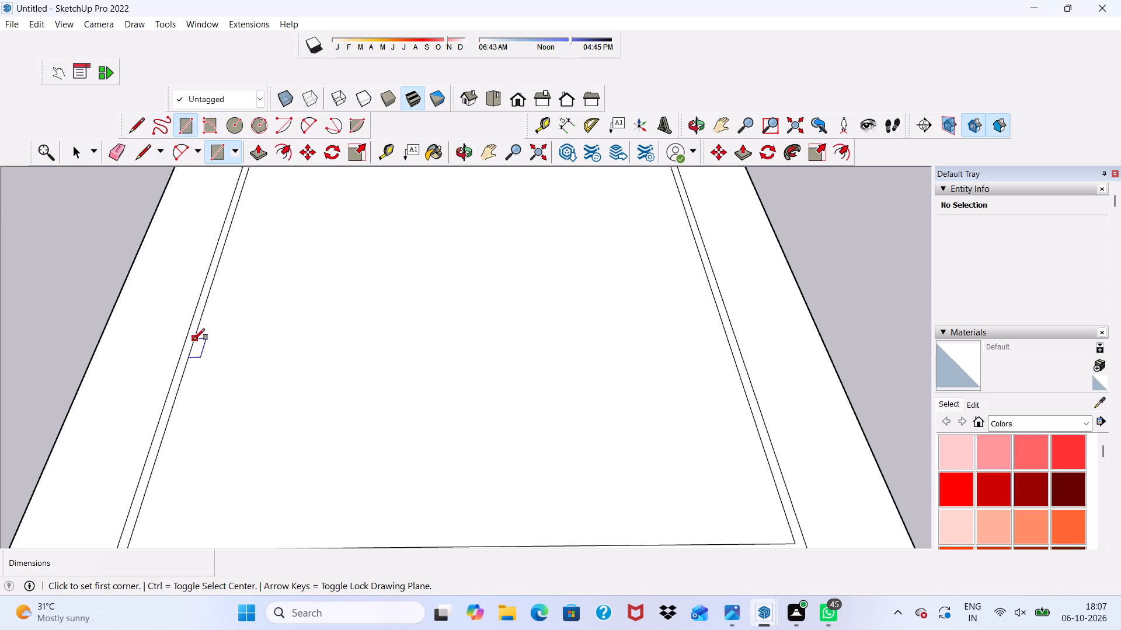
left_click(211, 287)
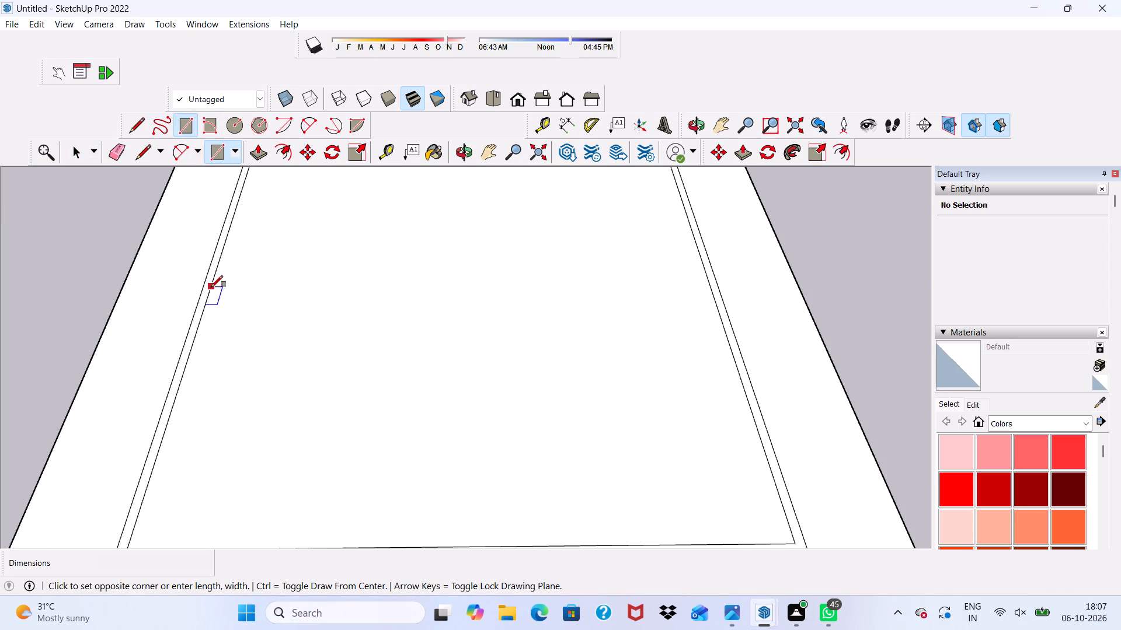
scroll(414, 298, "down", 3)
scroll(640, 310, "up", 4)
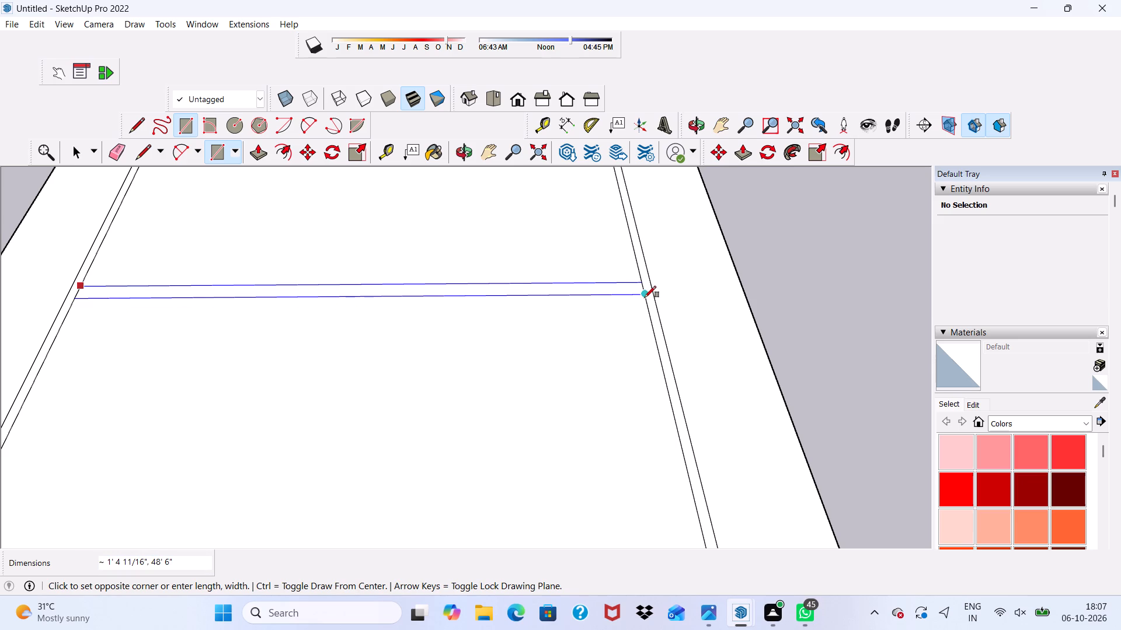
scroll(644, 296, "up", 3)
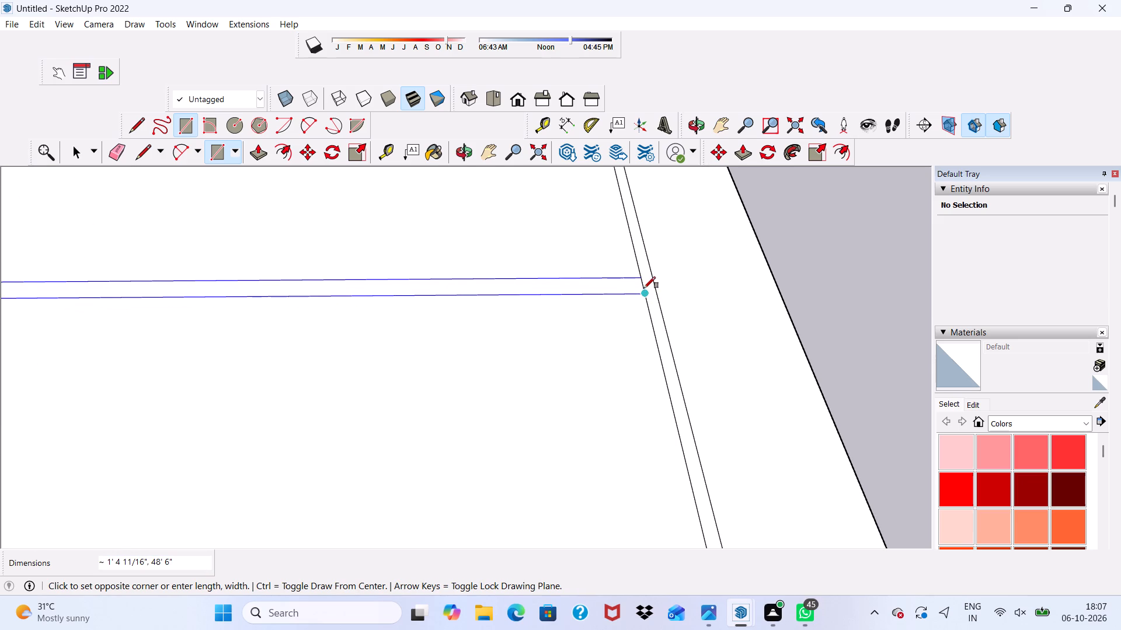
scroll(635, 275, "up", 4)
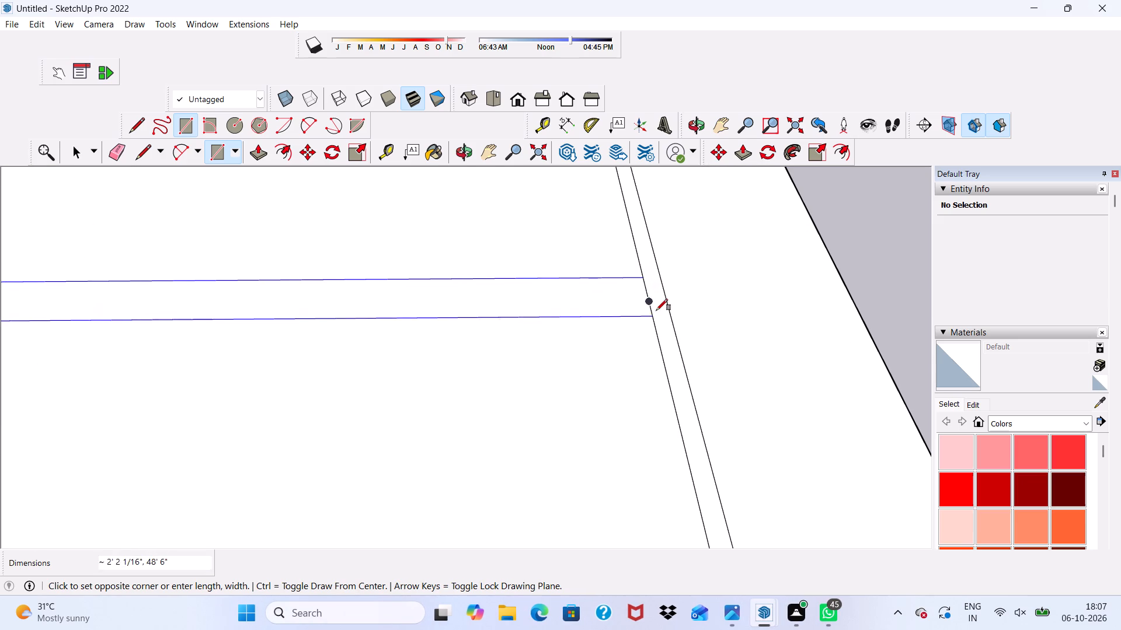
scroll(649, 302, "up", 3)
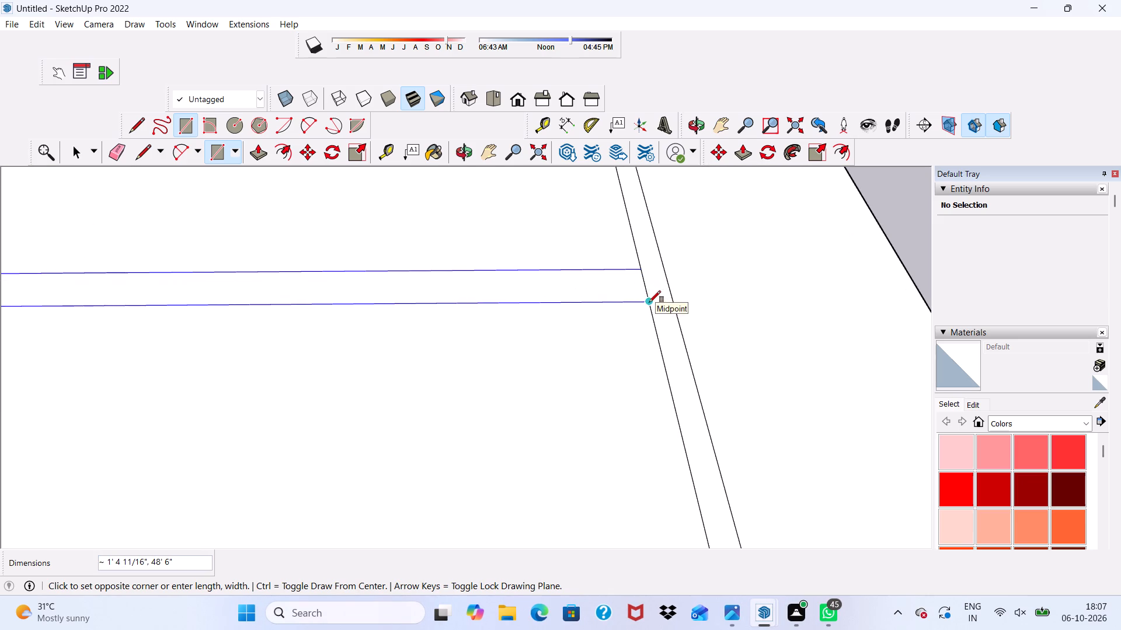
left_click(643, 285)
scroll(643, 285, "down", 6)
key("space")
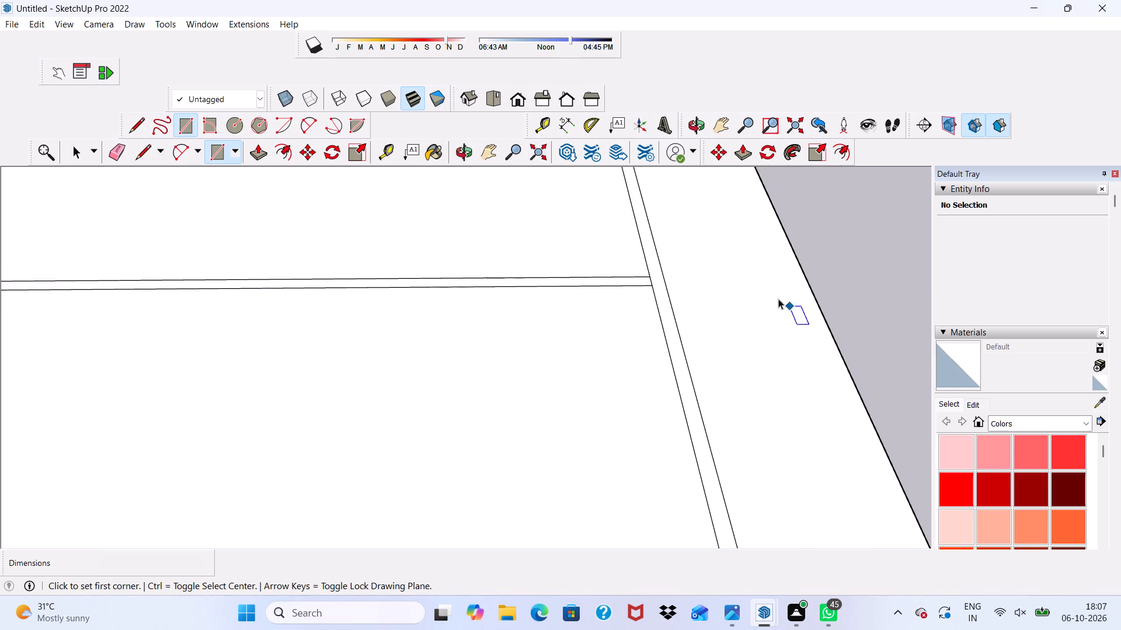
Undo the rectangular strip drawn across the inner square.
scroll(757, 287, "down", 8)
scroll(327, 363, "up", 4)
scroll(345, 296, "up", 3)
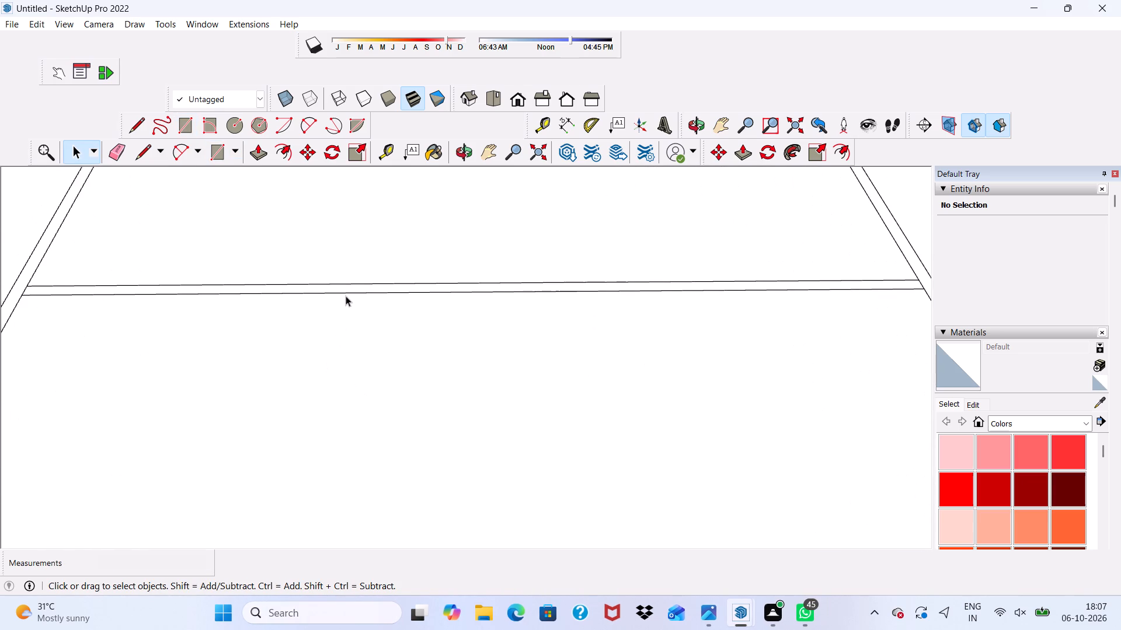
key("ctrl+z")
Place a Tape Measure guide parallel to the inner square's near edge, about 16' 4" inward from it.
scroll(346, 296, "down", 2)
scroll(346, 296, "up", 1)
scroll(349, 296, "down", 1)
scroll(351, 296, "up", 2)
scroll(351, 296, "down", 9)
scroll(451, 63, "up", 1)
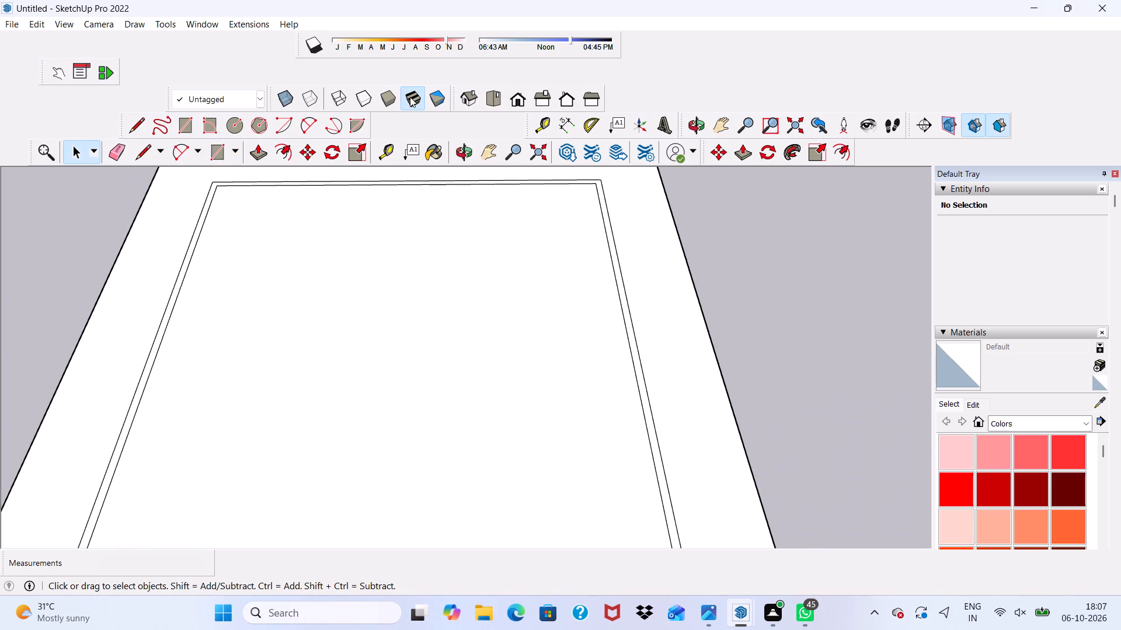
left_click(389, 147)
scroll(434, 292, "down", 2)
scroll(434, 290, "up", 1)
scroll(436, 292, "down", 1)
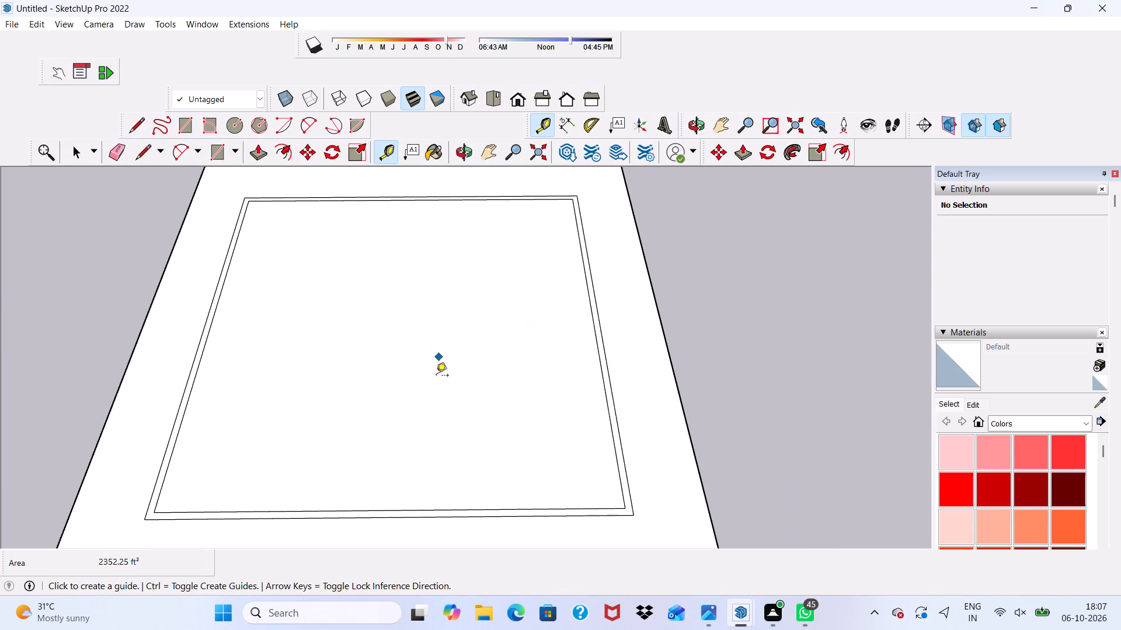
scroll(424, 509, "up", 2)
left_click(424, 508)
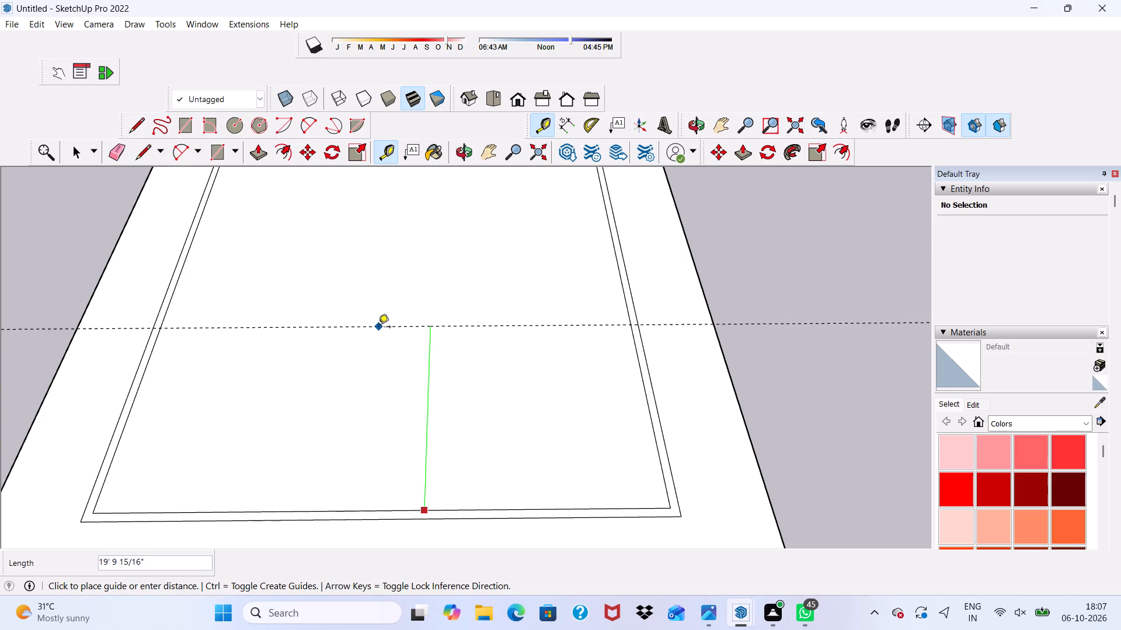
left_click(363, 354)
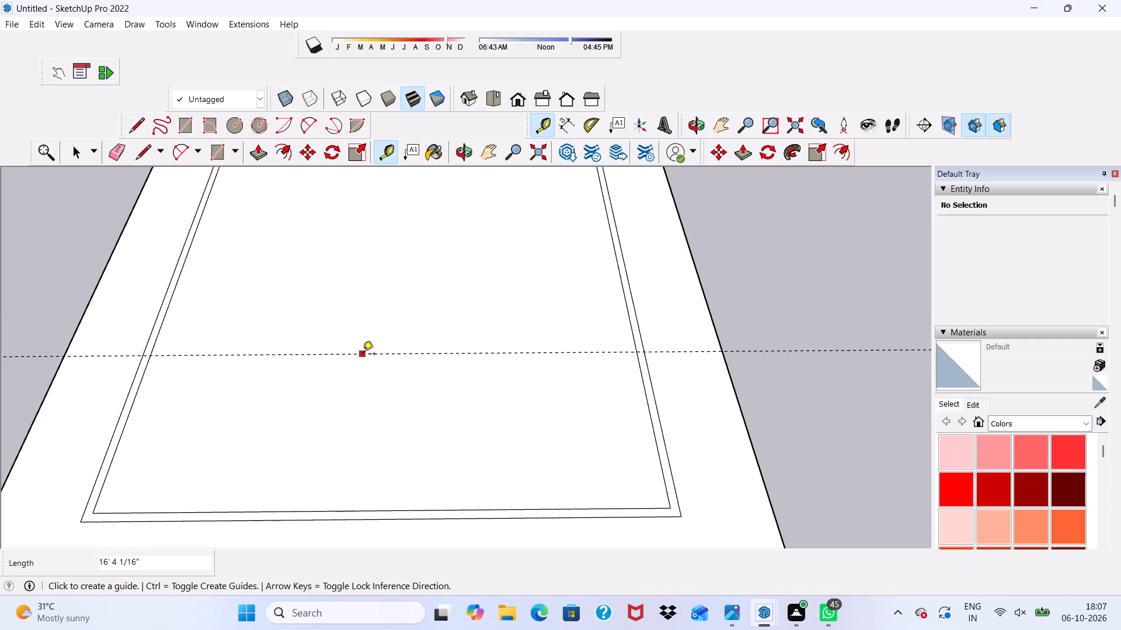
Place a second parallel guide 6" beyond the first, away from the near edge.
left_click(363, 355)
type("6\"")
key("Return")
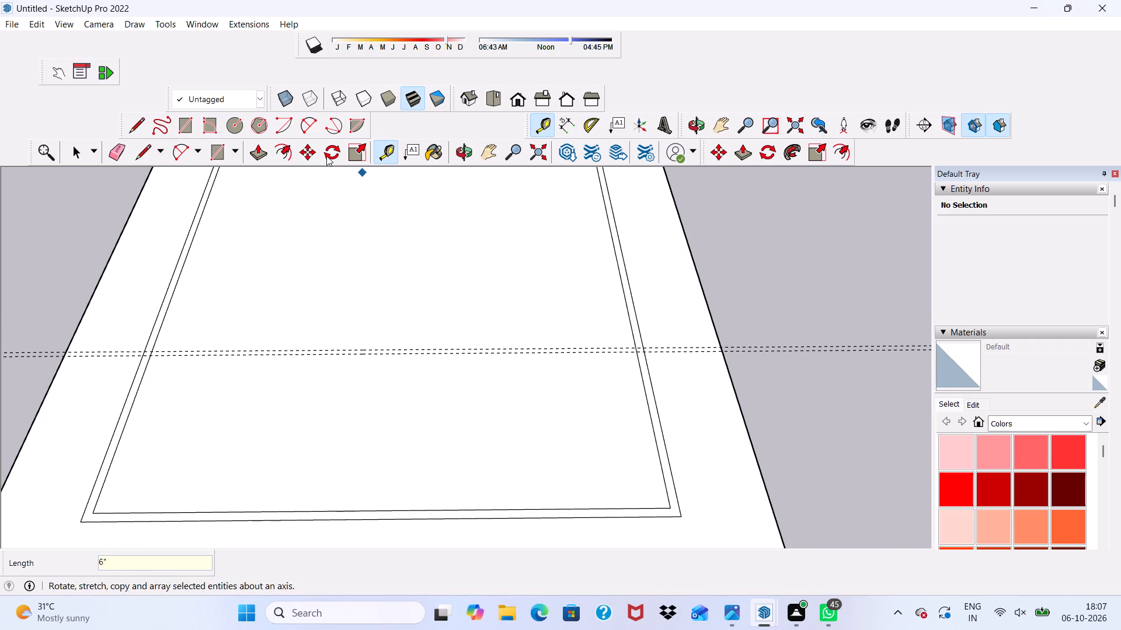
Draw a line along the farther guide, from one inner wall outline across to the opposite one.
left_click(144, 118)
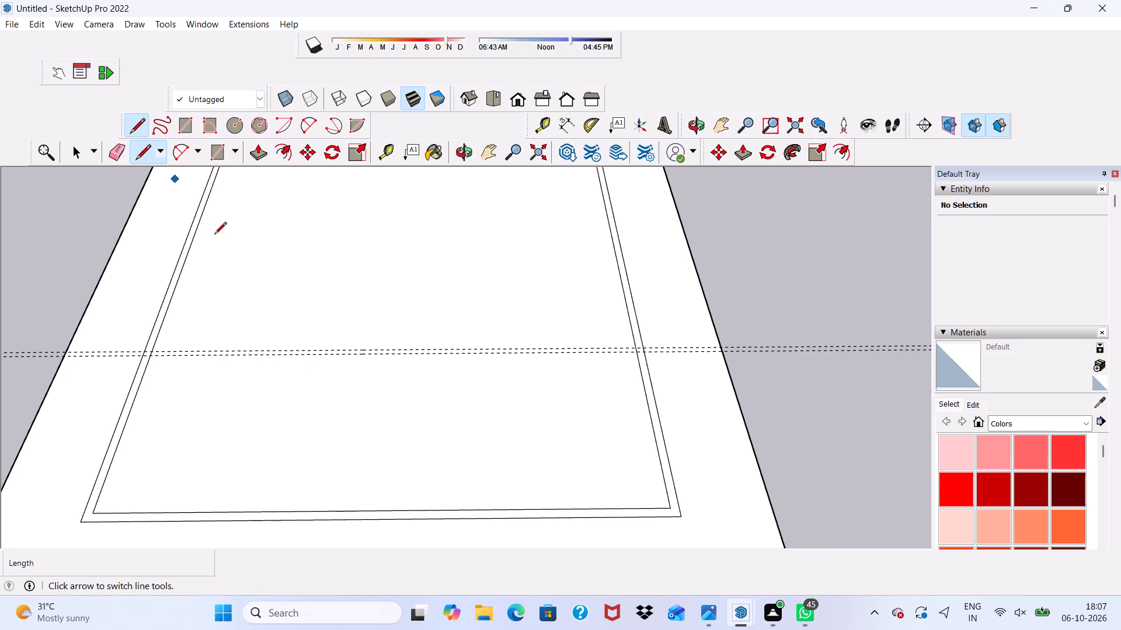
scroll(380, 437, "up", 2)
scroll(380, 436, "down", 3)
scroll(462, 518, "up", 2)
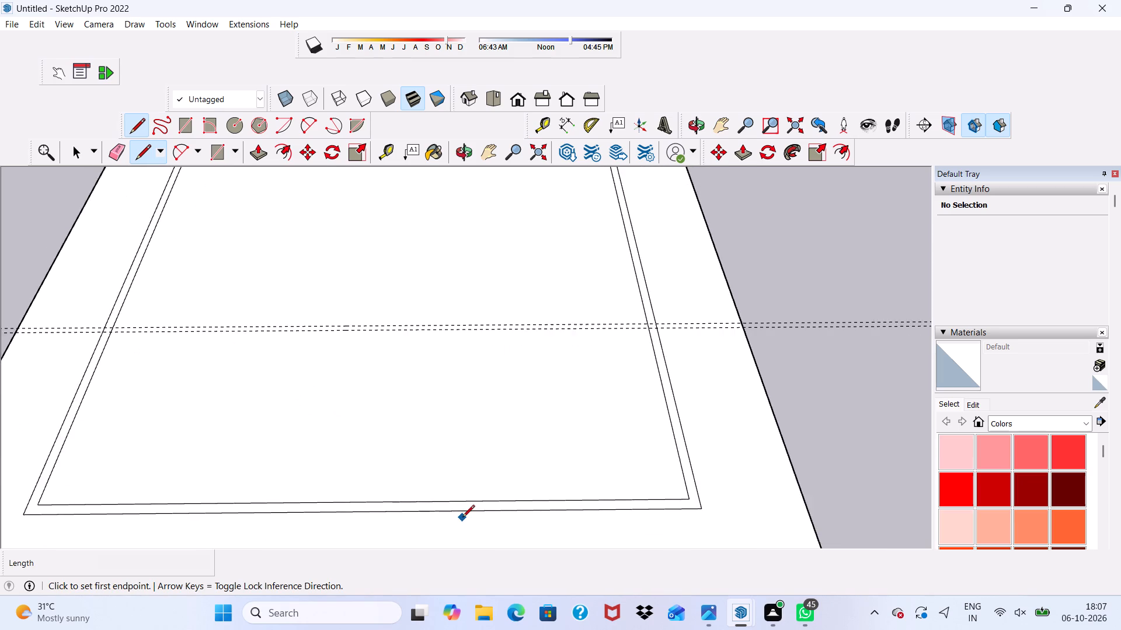
scroll(462, 518, "up", 4)
scroll(114, 360, "down", 6)
scroll(19, 285, "up", 4)
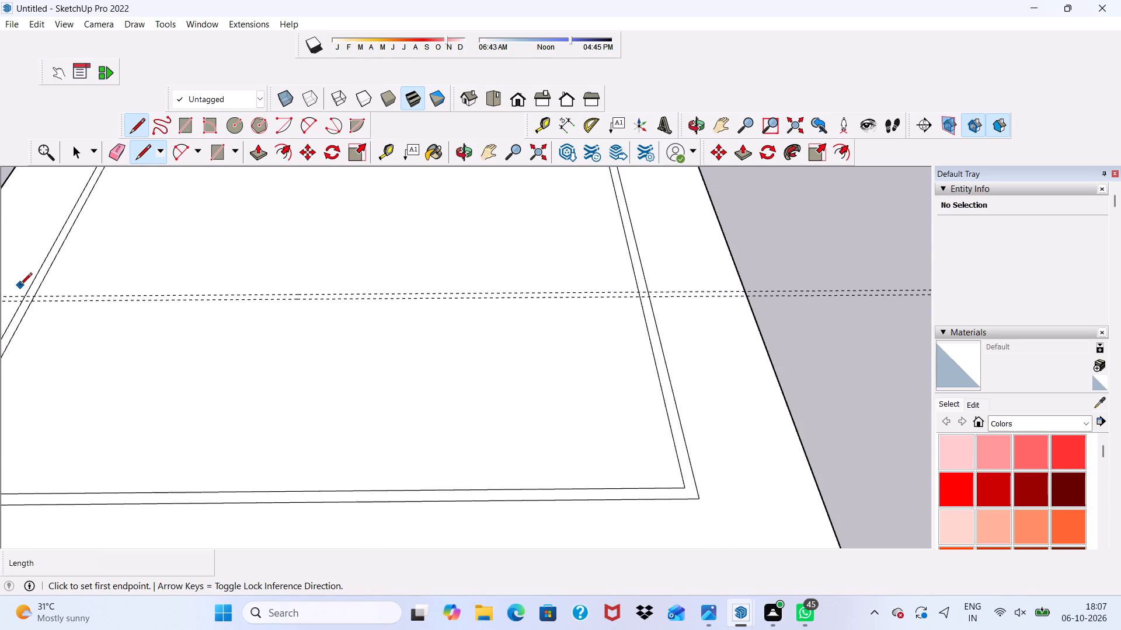
scroll(20, 286, "up", 5)
left_click(39, 300)
scroll(156, 323, "down", 6)
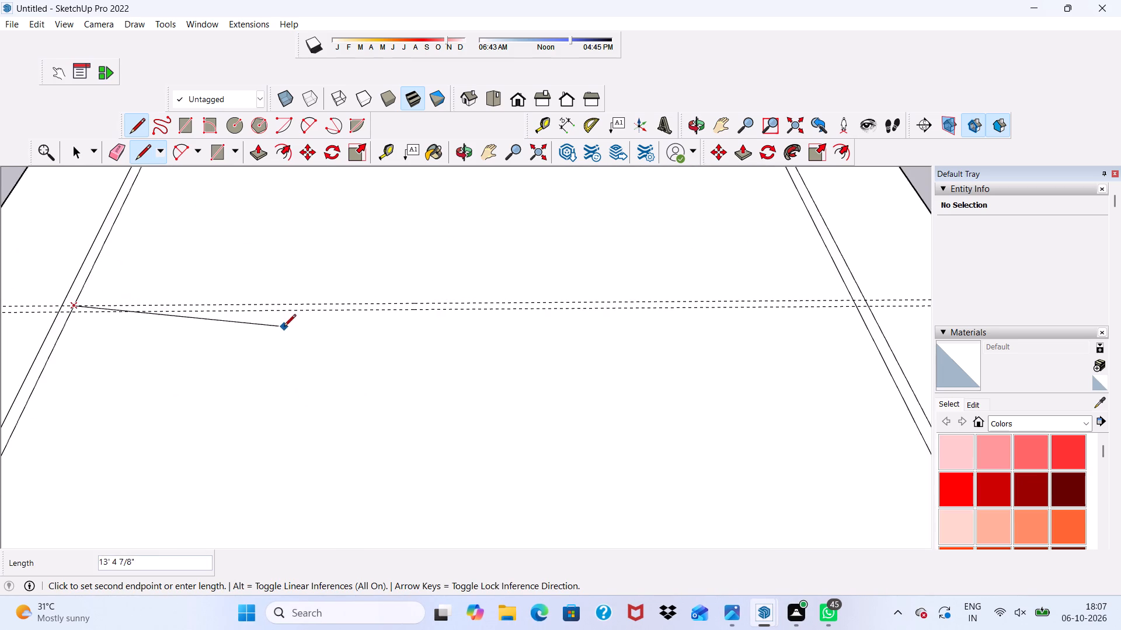
scroll(284, 327, "down", 4)
scroll(322, 317, "up", 1)
scroll(357, 338, "down", 1)
scroll(623, 297, "up", 8)
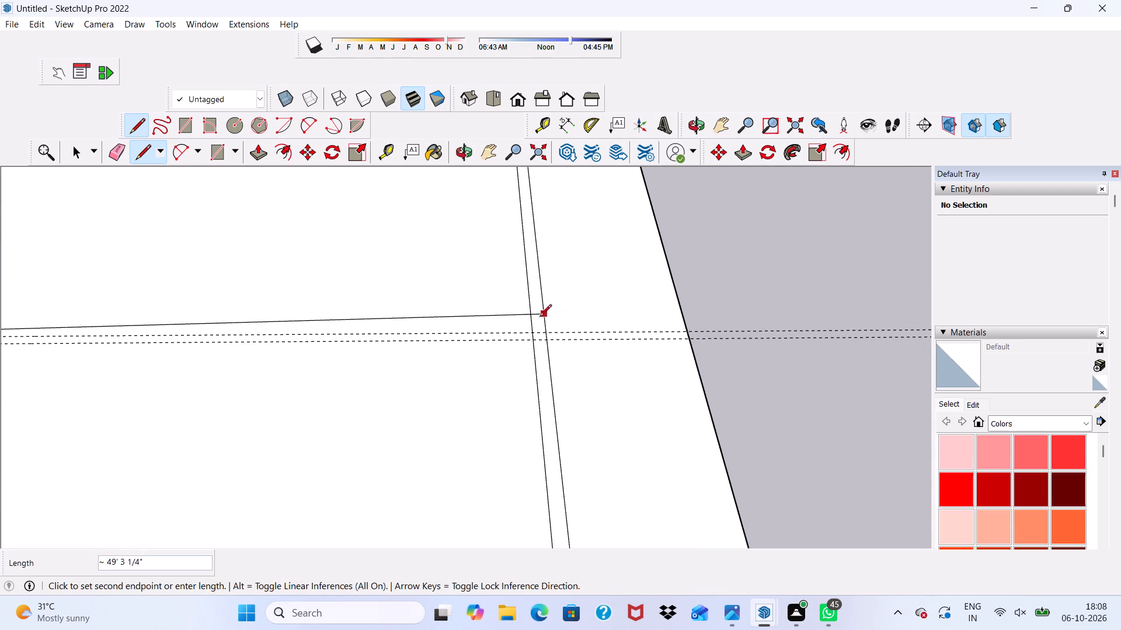
left_click(528, 331)
Draw a 48' 6" line along the nearer guide between the inner wall outlines, closing the partition strip.
scroll(531, 306, "down", 9)
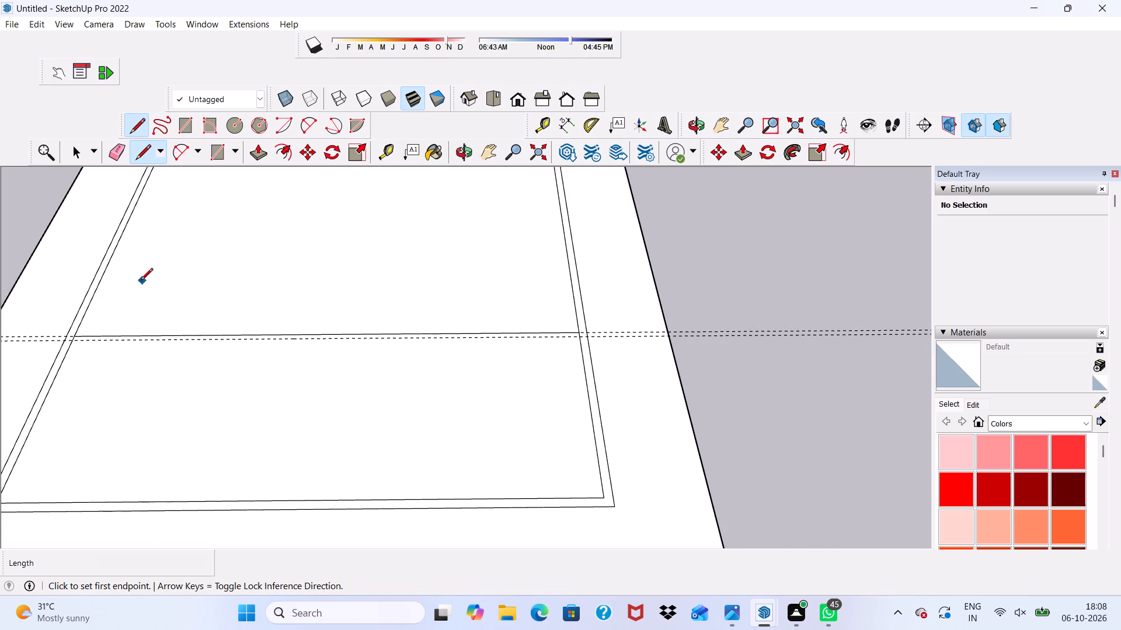
scroll(141, 281, "up", 5)
scroll(141, 281, "down", 1)
scroll(78, 348, "up", 2)
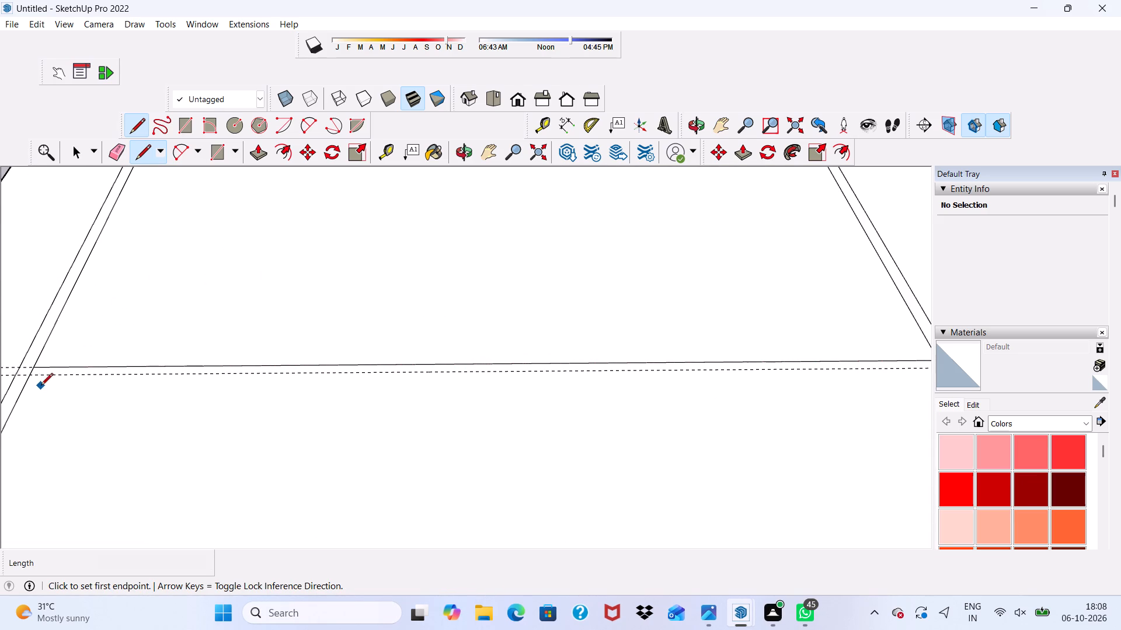
scroll(41, 386, "up", 6)
left_click(25, 372)
scroll(158, 379, "down", 8)
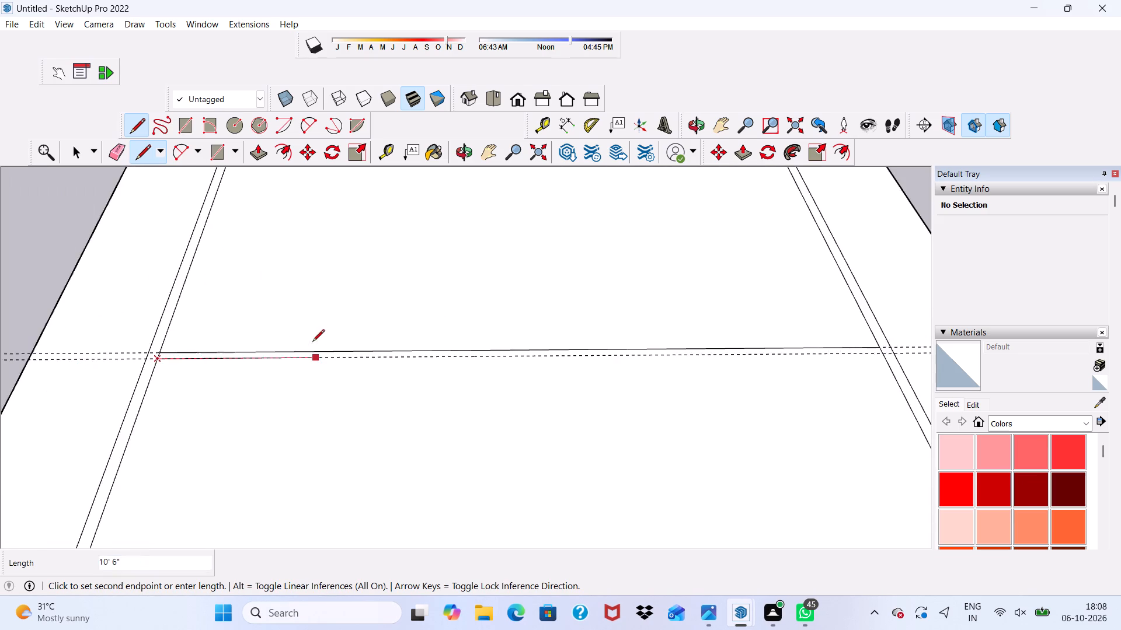
scroll(312, 342, "down", 5)
scroll(621, 394, "up", 5)
scroll(739, 348, "up", 4)
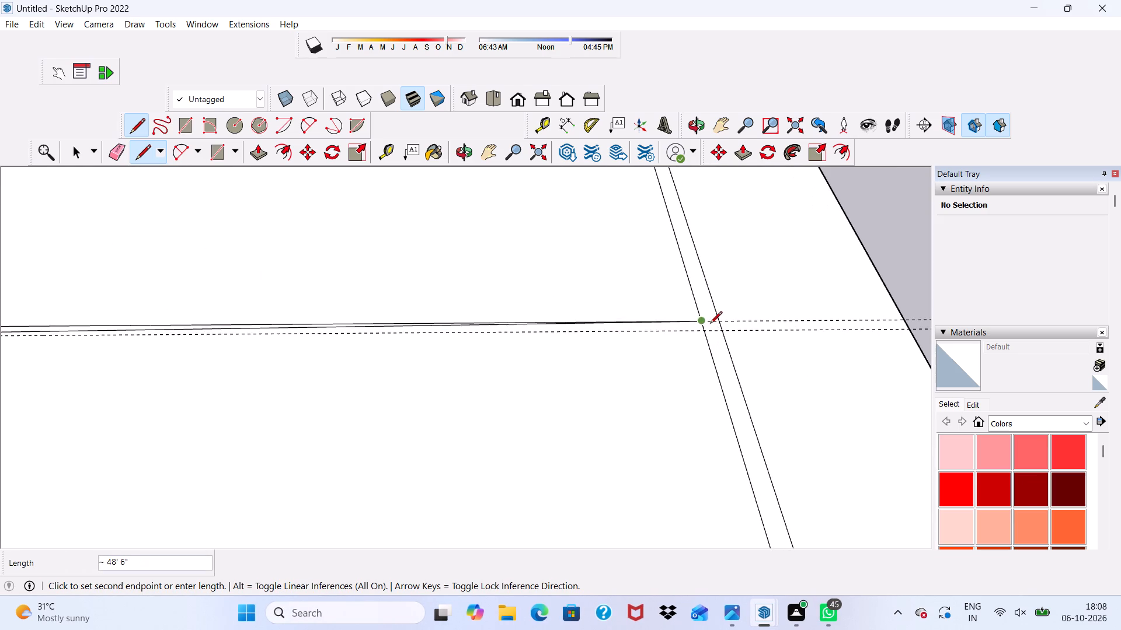
scroll(707, 316, "up", 3)
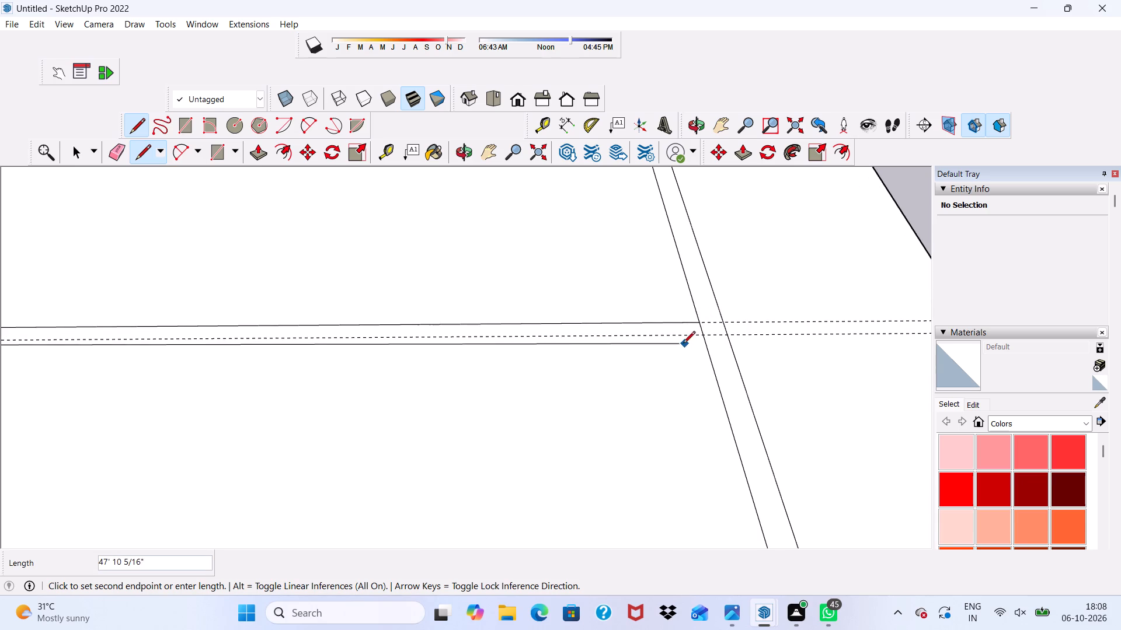
scroll(672, 332, "up", 4)
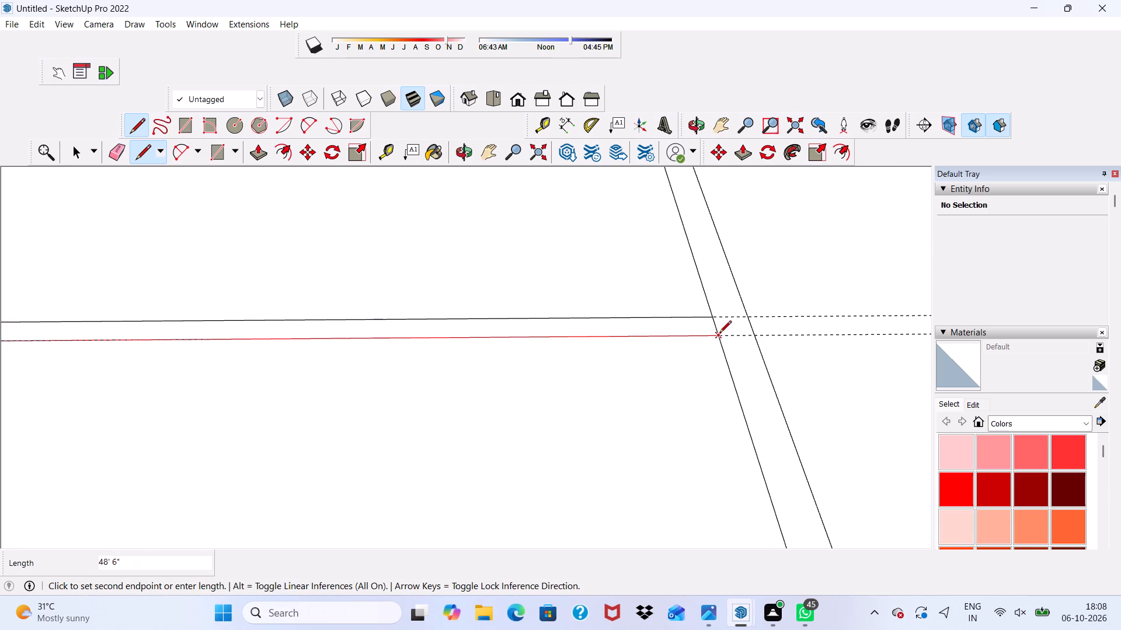
left_click(719, 333)
scroll(719, 333, "down", 11)
scroll(720, 327, "up", 3)
scroll(720, 327, "down", 8)
left_click_drag(869, 341, 826, 324)
key("space")
Erase the two dashed construction guides, leaving the partition strip's lines.
scroll(824, 325, "down", 2)
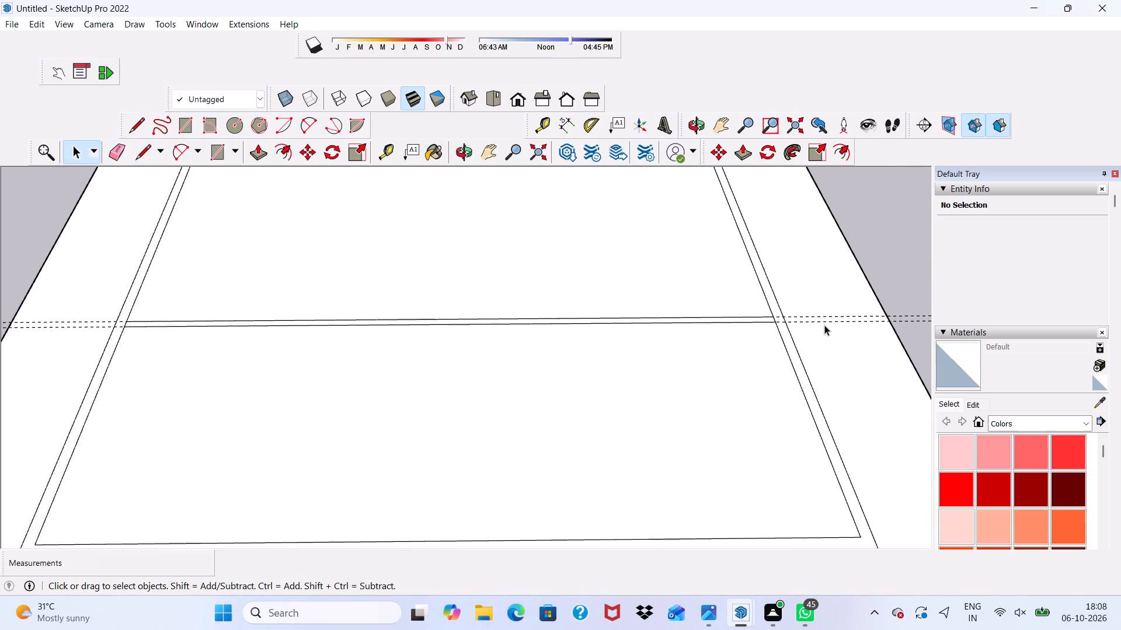
scroll(824, 325, "down", 1)
scroll(344, 266, "down", 1)
left_click(117, 138)
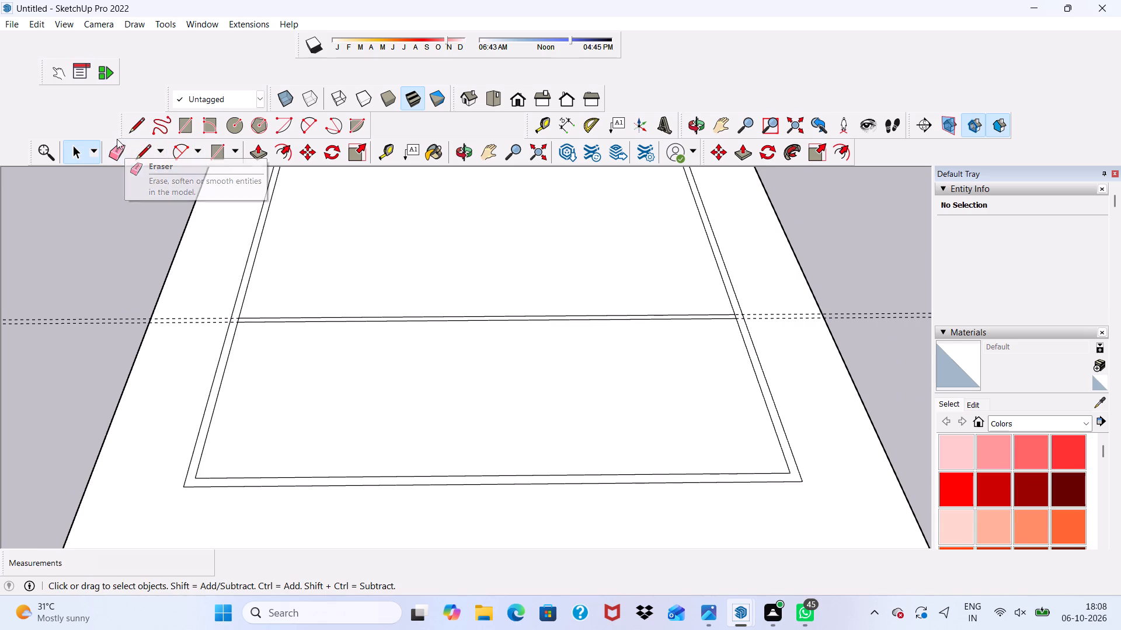
left_click(117, 156)
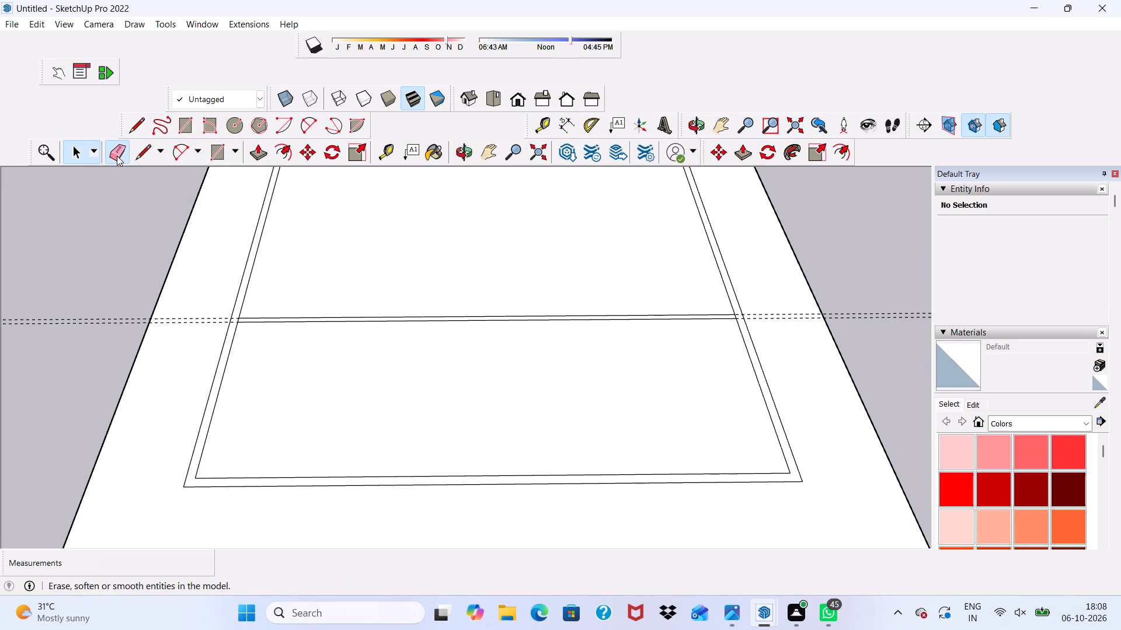
left_click_drag(124, 306, 111, 318)
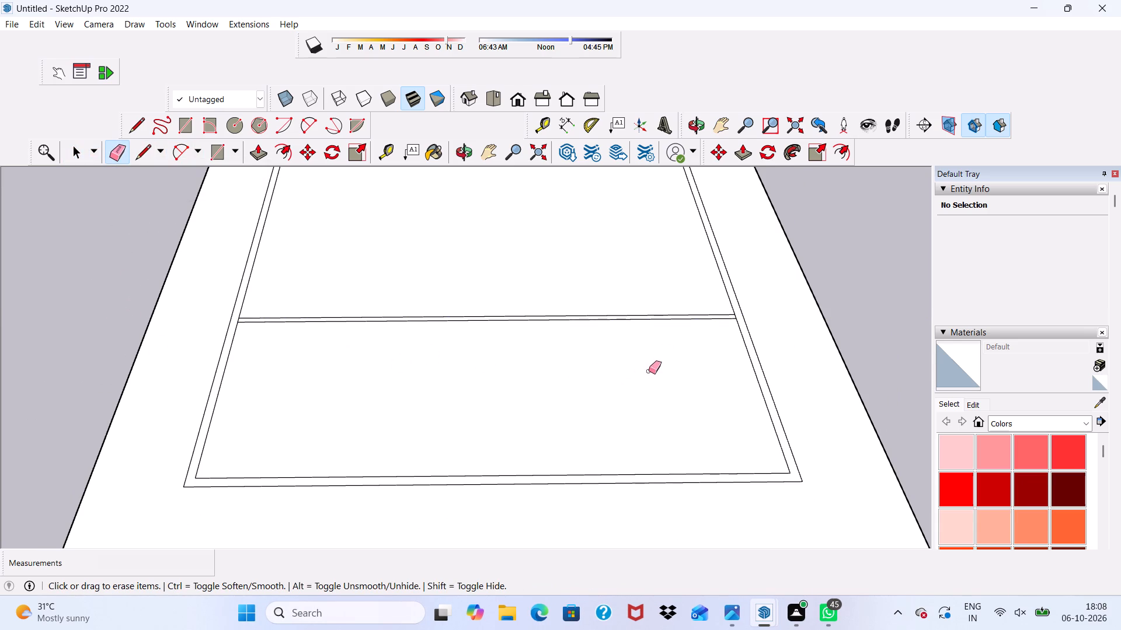
Draw a 9" line across the left wall's thickness, extending the partition's near line to the outer wall outline.
scroll(629, 278, "down", 3)
scroll(301, 318, "up", 11)
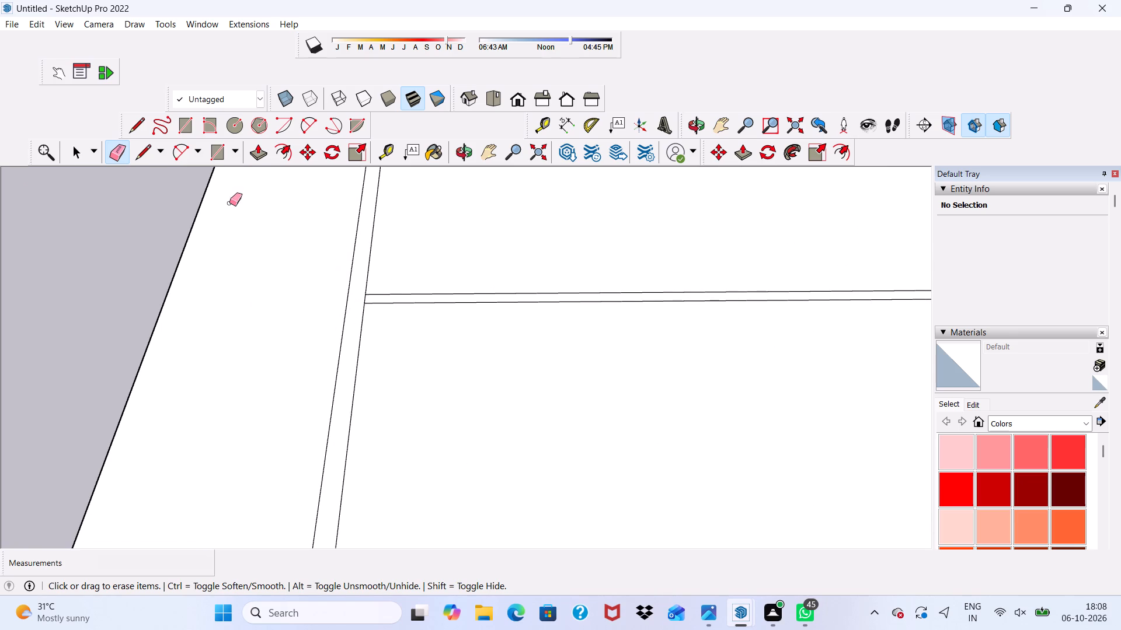
left_click(145, 163)
scroll(350, 391, "up", 3)
scroll(371, 311, "up", 2)
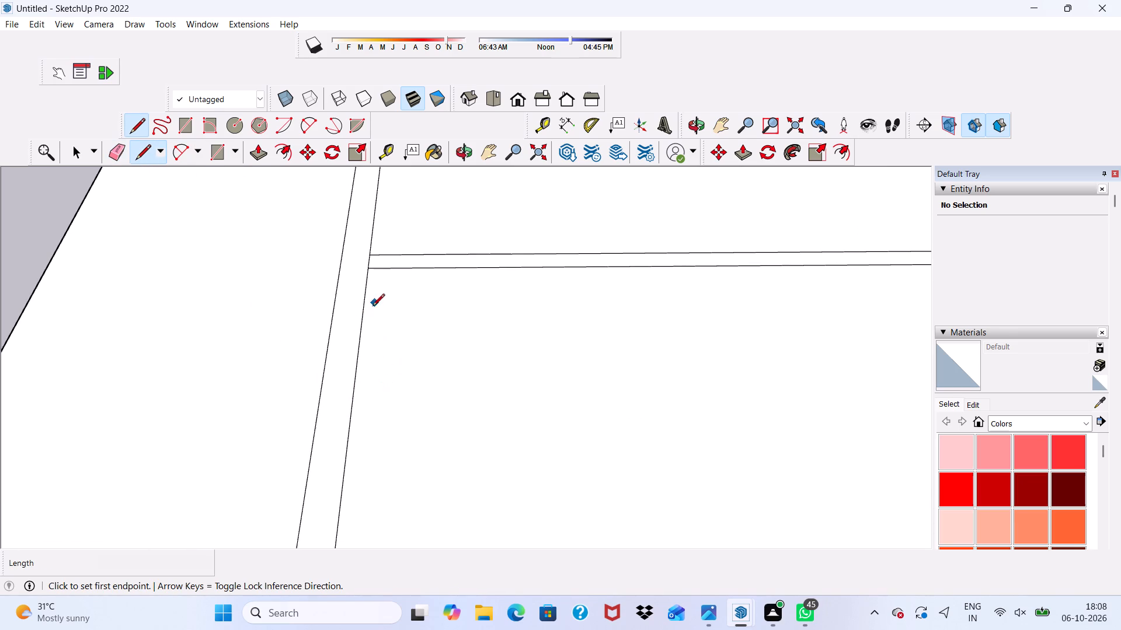
left_click(368, 267)
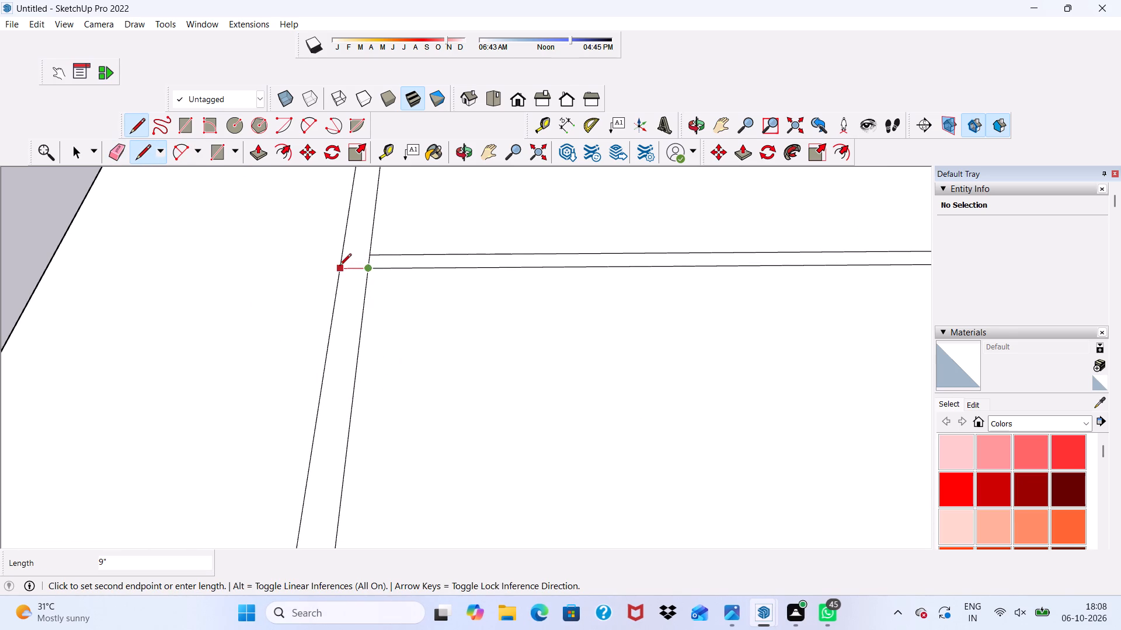
left_click(339, 267)
scroll(115, 491, "down", 9)
scroll(304, 355, "up", 1)
scroll(302, 362, "down", 11)
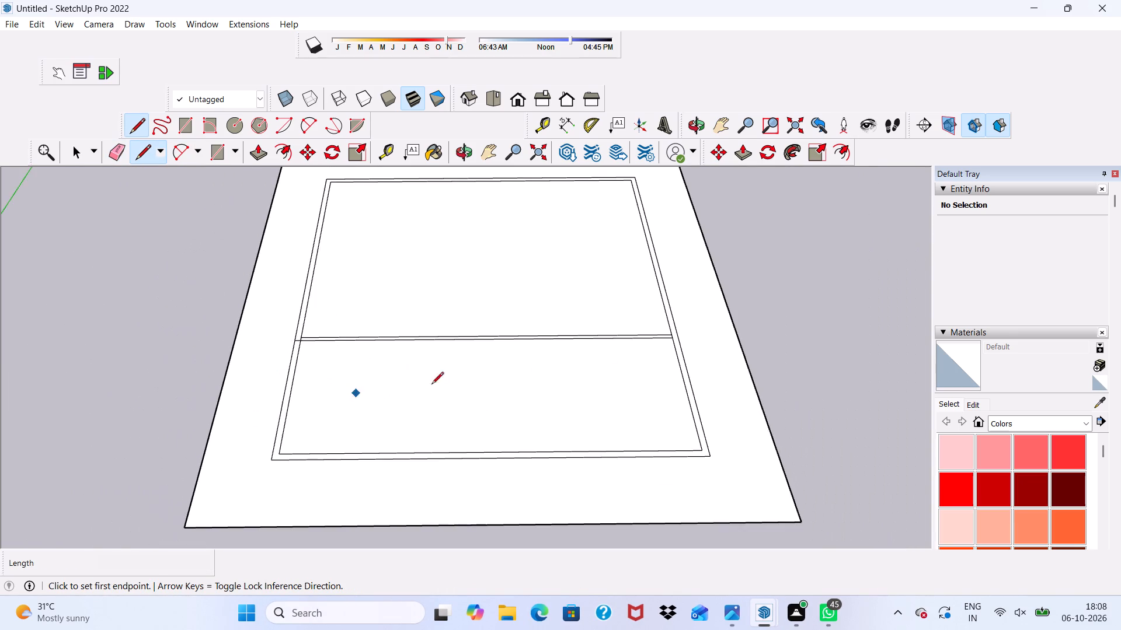
Draw a 9" line across the right wall's thickness, extending the partition's near line to the outer wall outline.
scroll(658, 360, "up", 9)
scroll(669, 397, "down", 2)
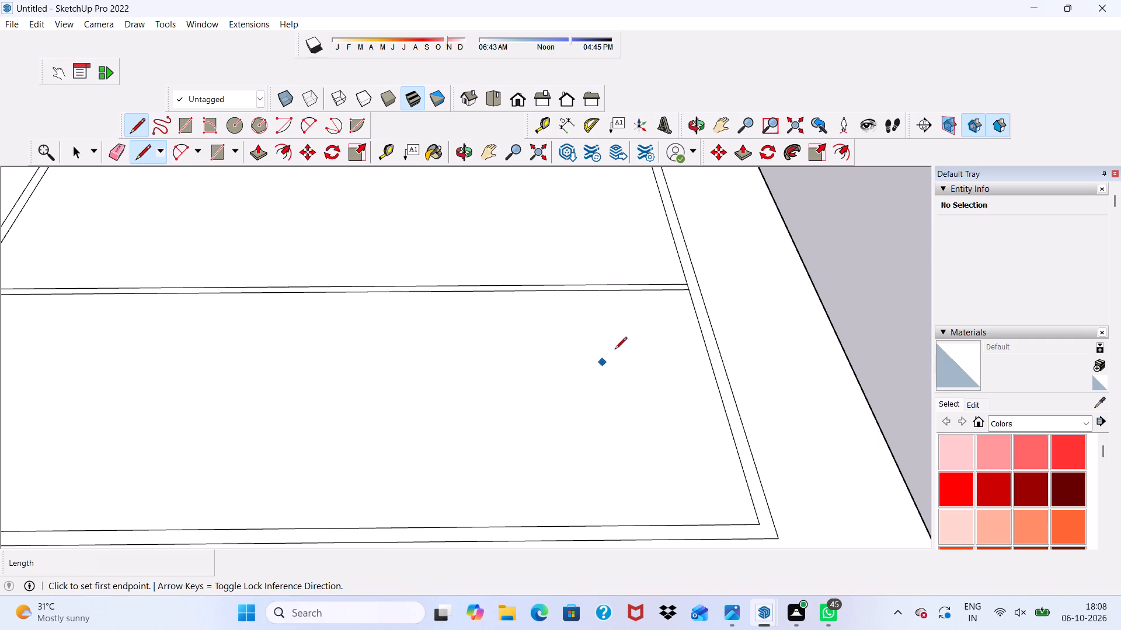
scroll(728, 287, "up", 6)
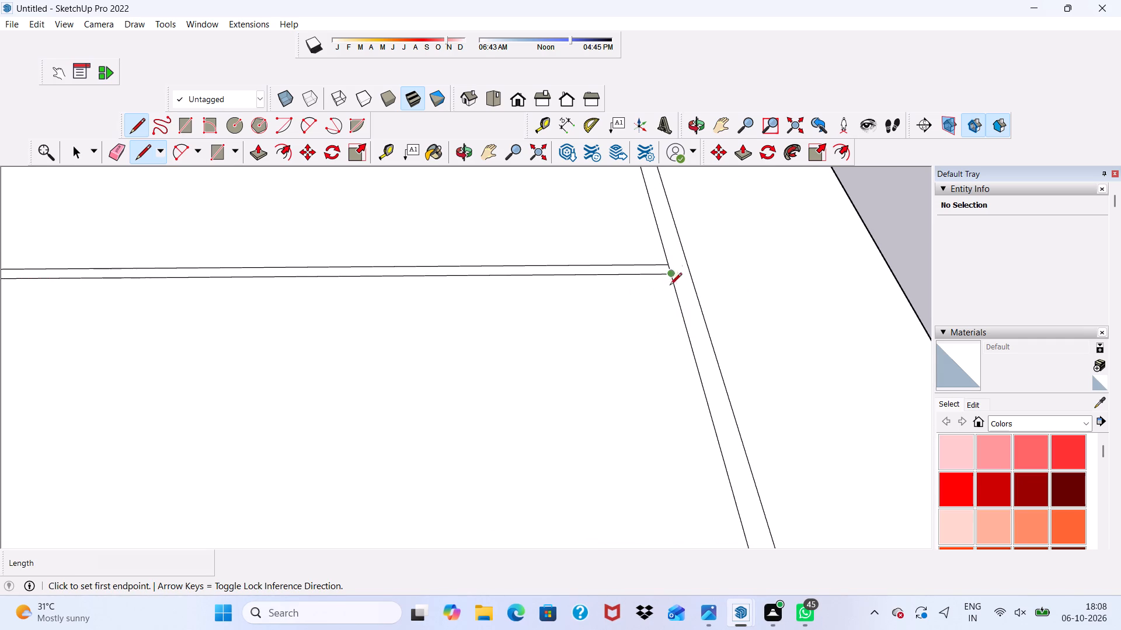
scroll(668, 283, "up", 7)
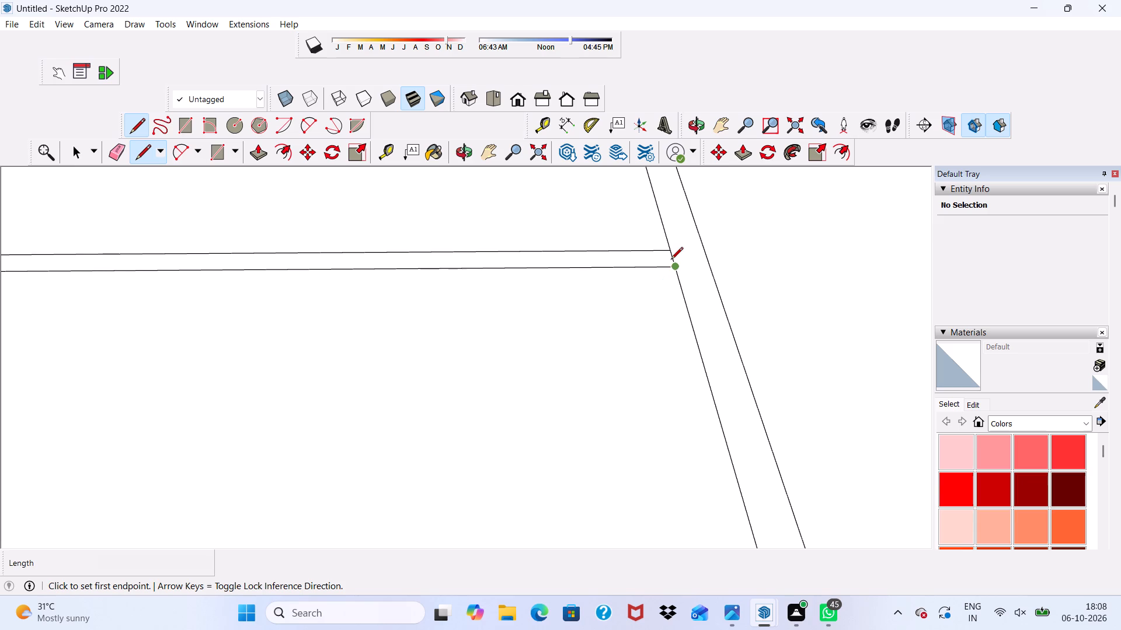
scroll(728, 320, "up", 4)
scroll(516, 560, "down", 3)
scroll(62, 510, "up", 1)
scroll(465, 1, "down", 4)
scroll(743, 236, "up", 1)
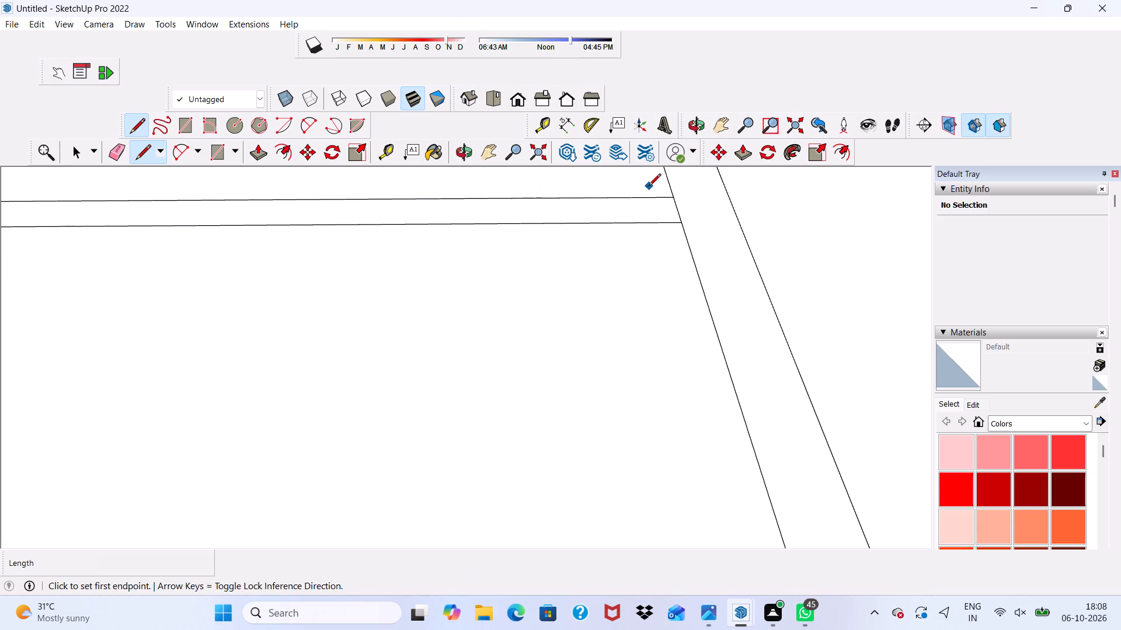
left_click(681, 224)
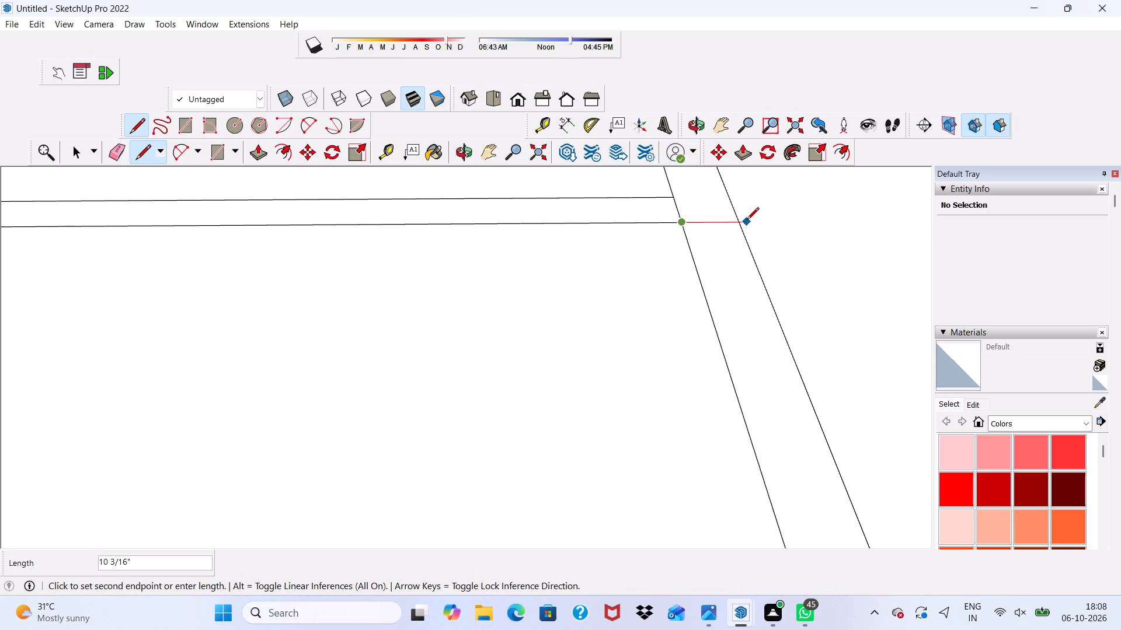
left_click(731, 214)
scroll(663, 272, "down", 2)
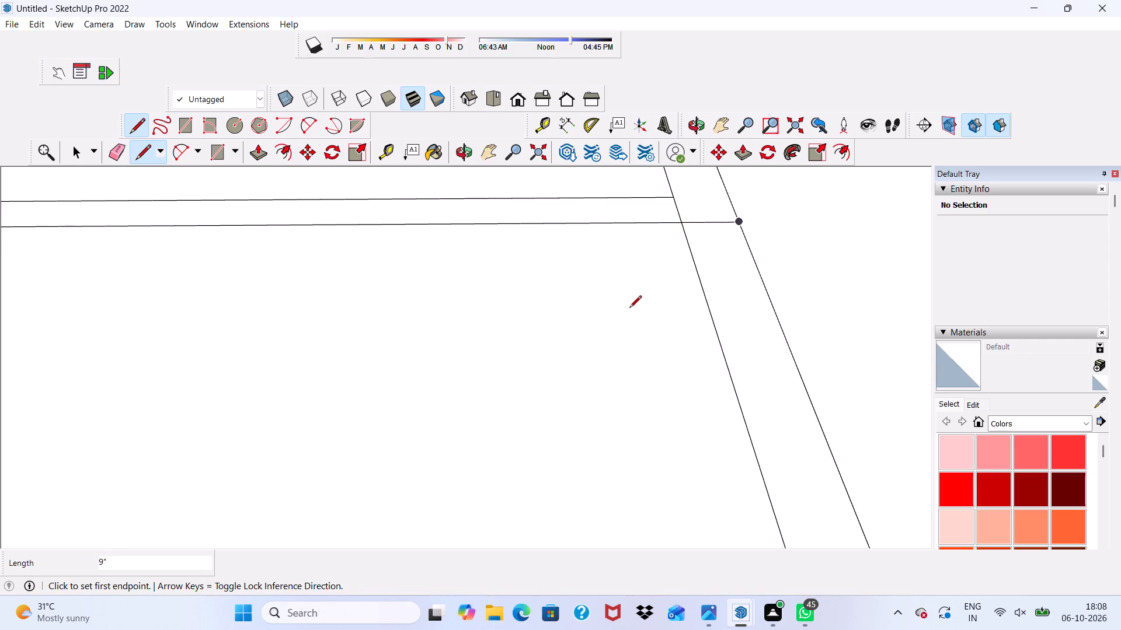
scroll(629, 309, "down", 1)
key("space")
Erase the short inner-outline segment between the partition's two lines at its junction with the left wall.
scroll(625, 312, "down", 3)
scroll(625, 312, "up", 2)
scroll(625, 312, "down", 17)
scroll(559, 302, "up", 1)
scroll(559, 305, "down", 2)
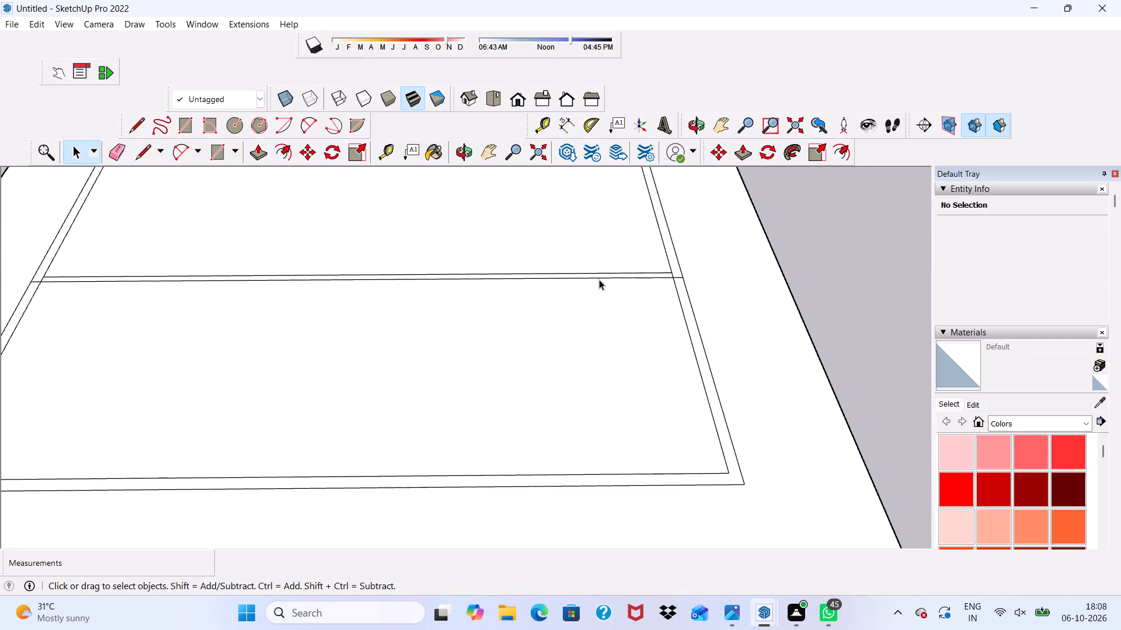
scroll(599, 279, "down", 3)
middle_click_drag(612, 303, 592, 258)
scroll(354, 280, "up", 5)
scroll(146, 205, "up", 4)
left_click(119, 143)
scroll(199, 288, "up", 9)
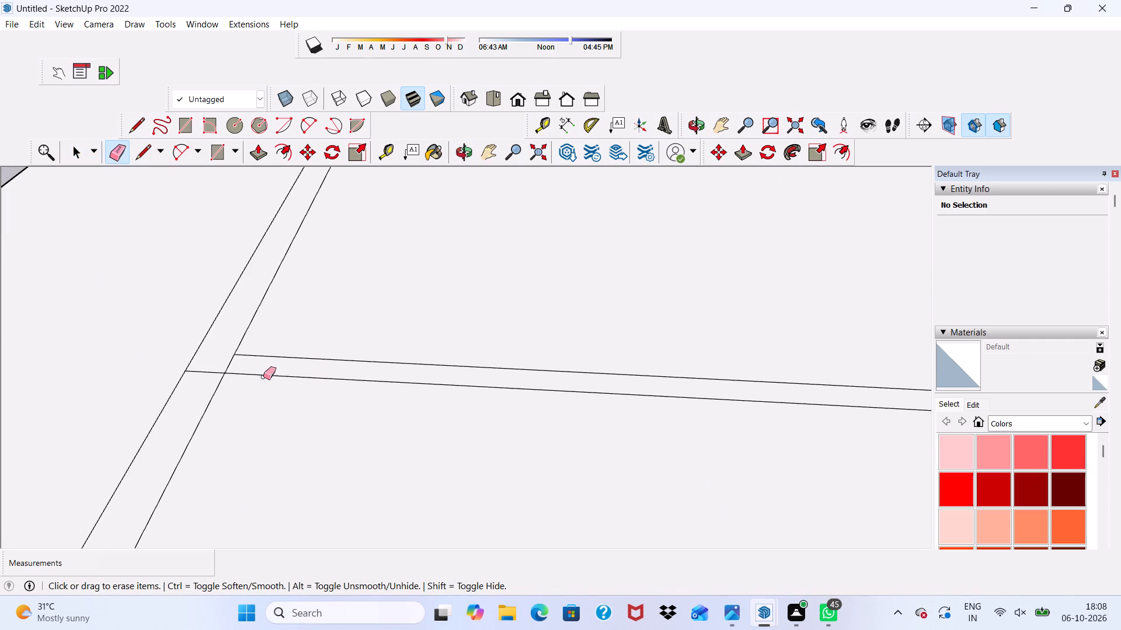
left_click_drag(229, 360, 227, 369)
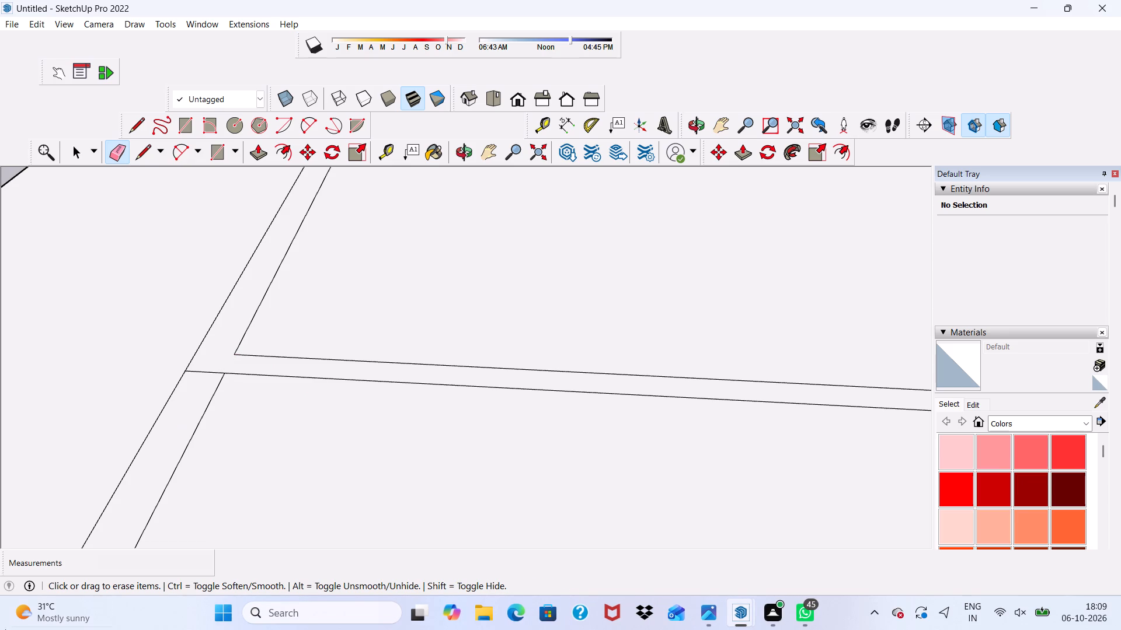
Erase the short inner-outline segment between the partition's two lines at its junction with the right wall.
scroll(388, 401, "down", 4)
scroll(375, 388, "up", 1)
scroll(377, 391, "down", 14)
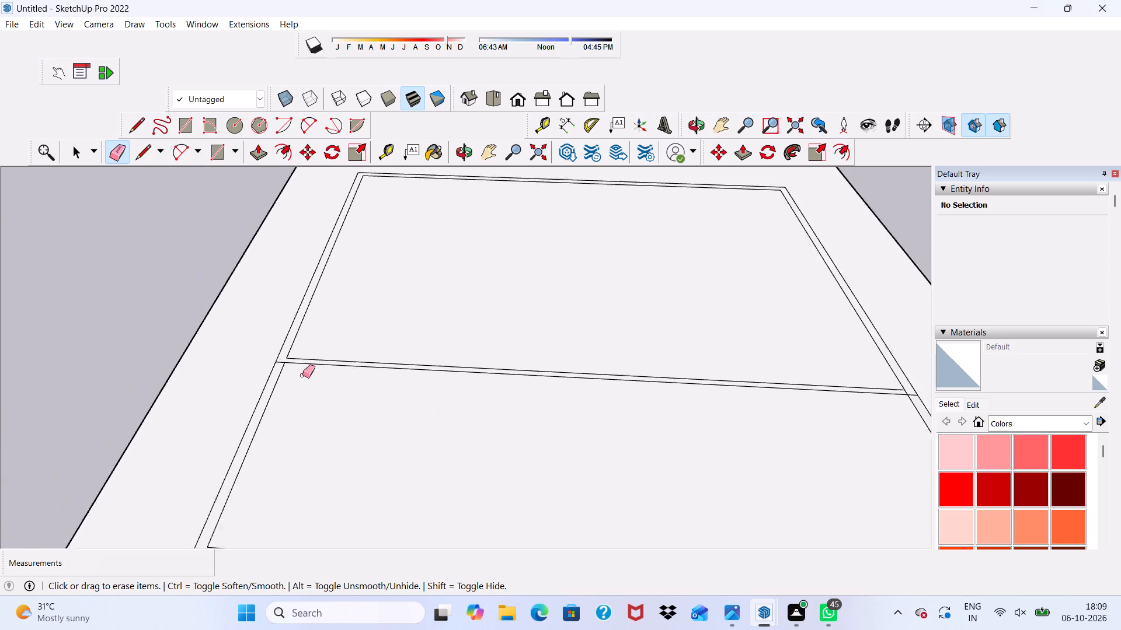
scroll(302, 375, "down", 2)
scroll(798, 388, "up", 15)
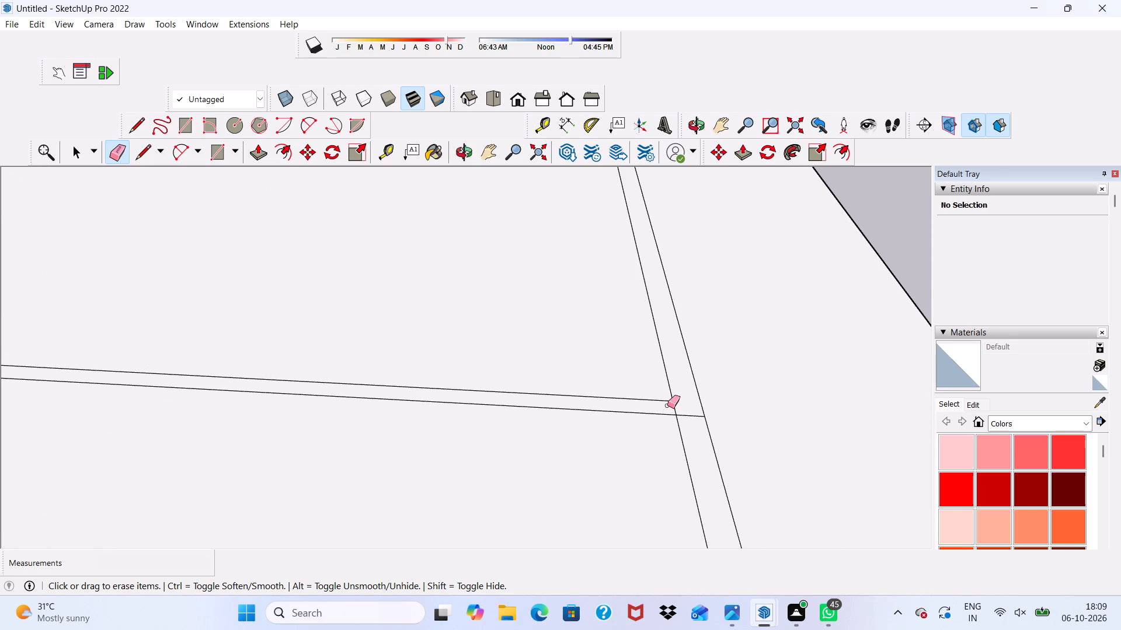
left_click_drag(669, 405, 691, 412)
scroll(691, 412, "down", 6)
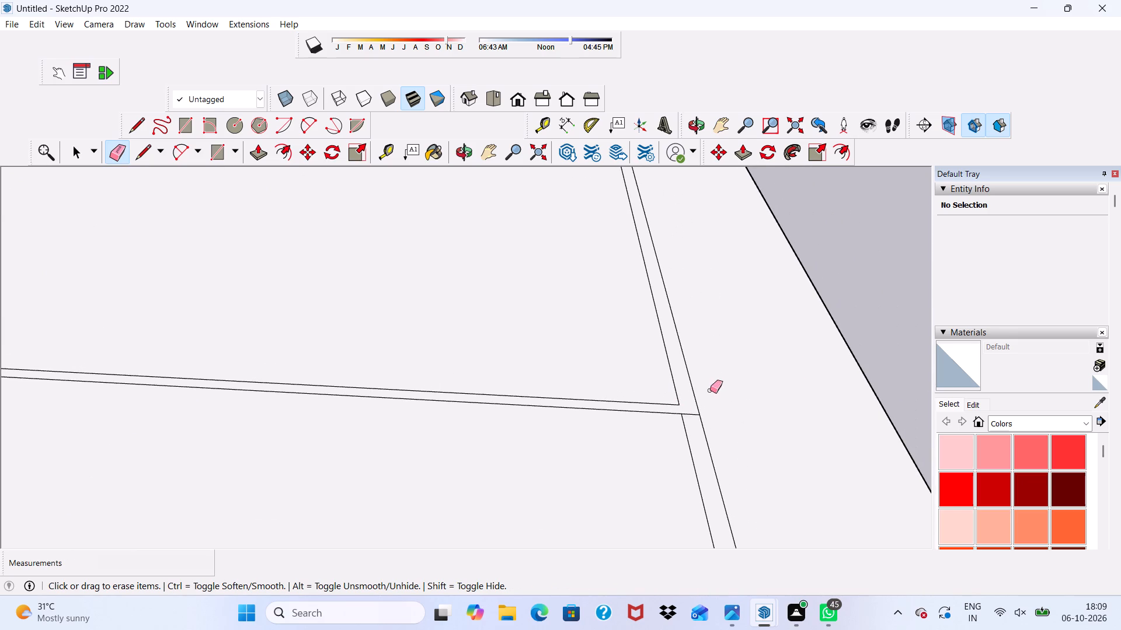
key("space")
Push/Pull the joined wall-and-partition face around the far room up to a height of 10'.
scroll(710, 390, "down", 13)
scroll(164, 277, "up", 5)
scroll(249, 306, "up", 3)
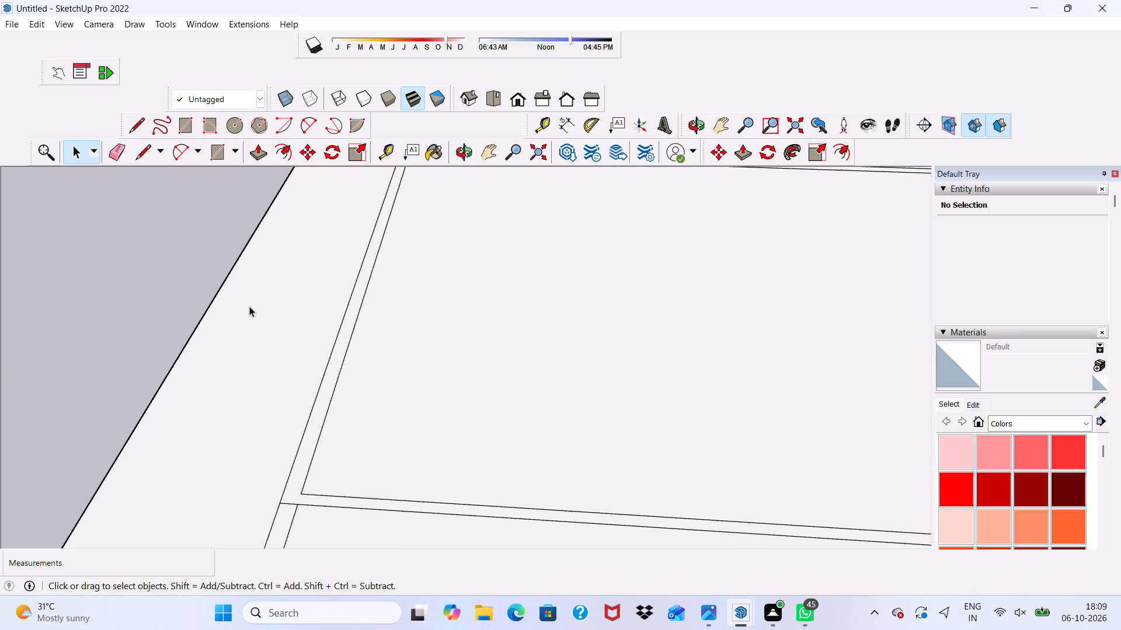
scroll(249, 306, "up", 1)
left_click(344, 356)
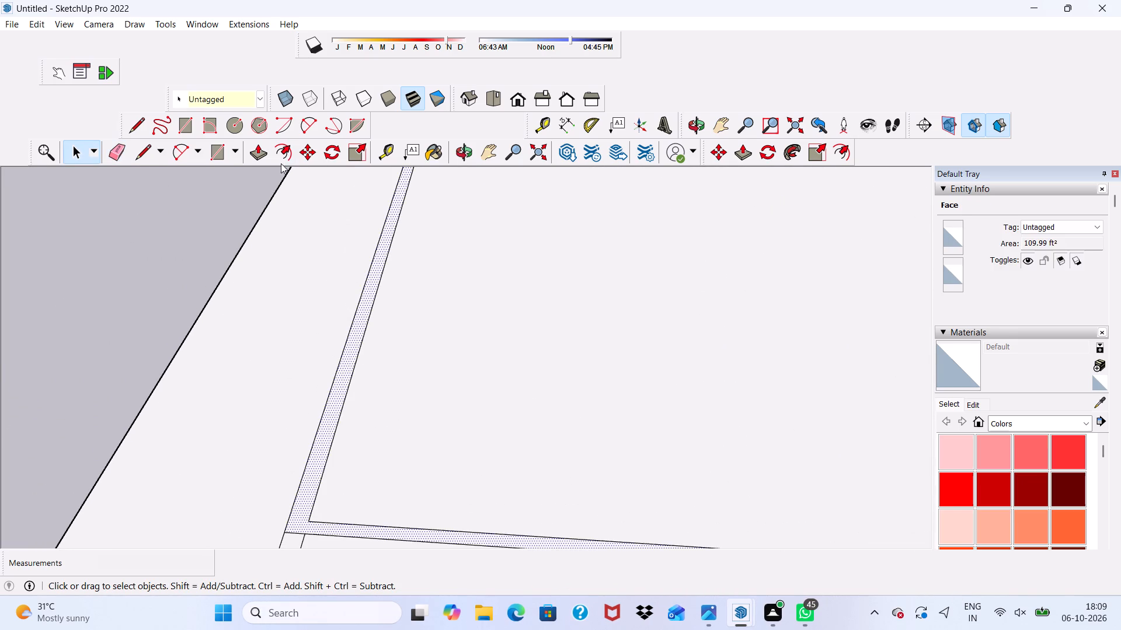
left_click(257, 148)
scroll(325, 298, "up", 3)
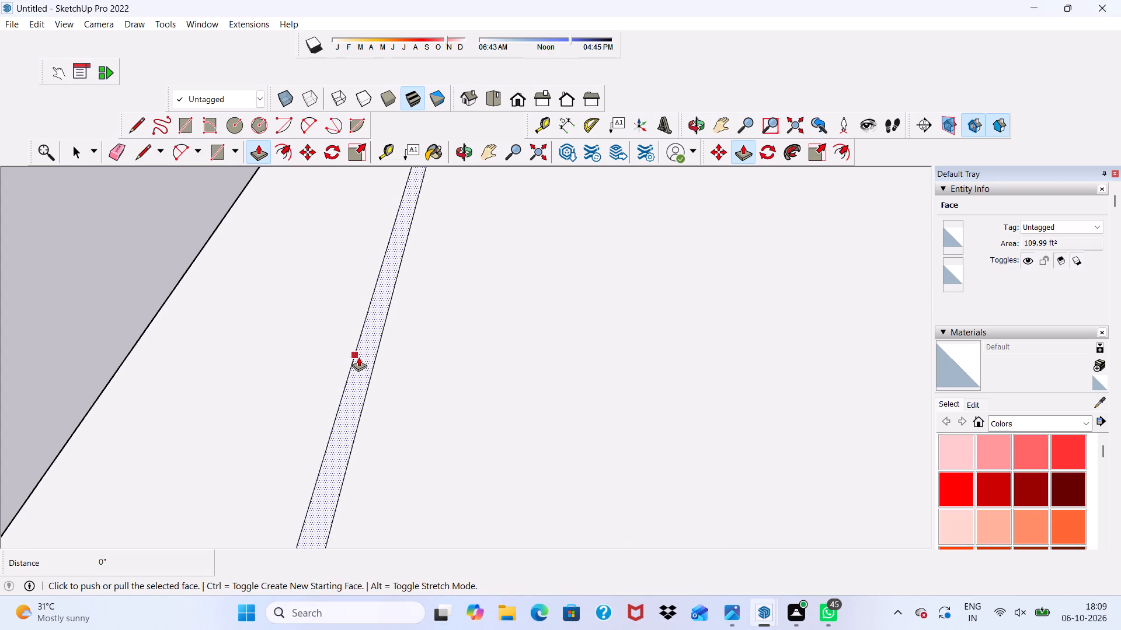
left_click(358, 357)
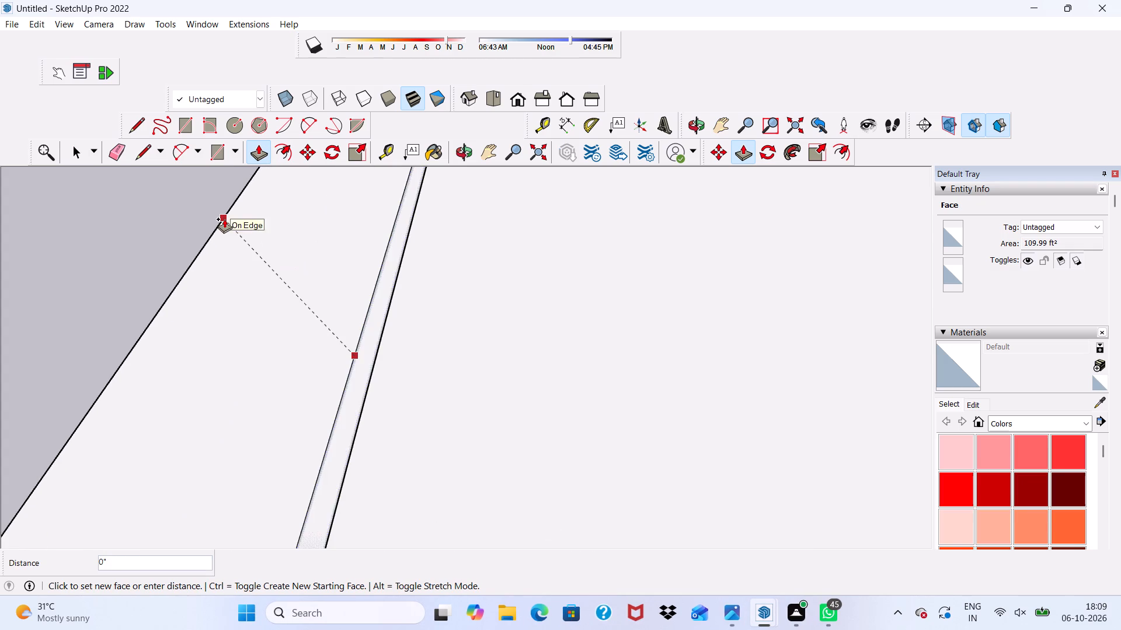
scroll(224, 219, "down", 6)
scroll(224, 218, "up", 1)
scroll(224, 218, "down", 4)
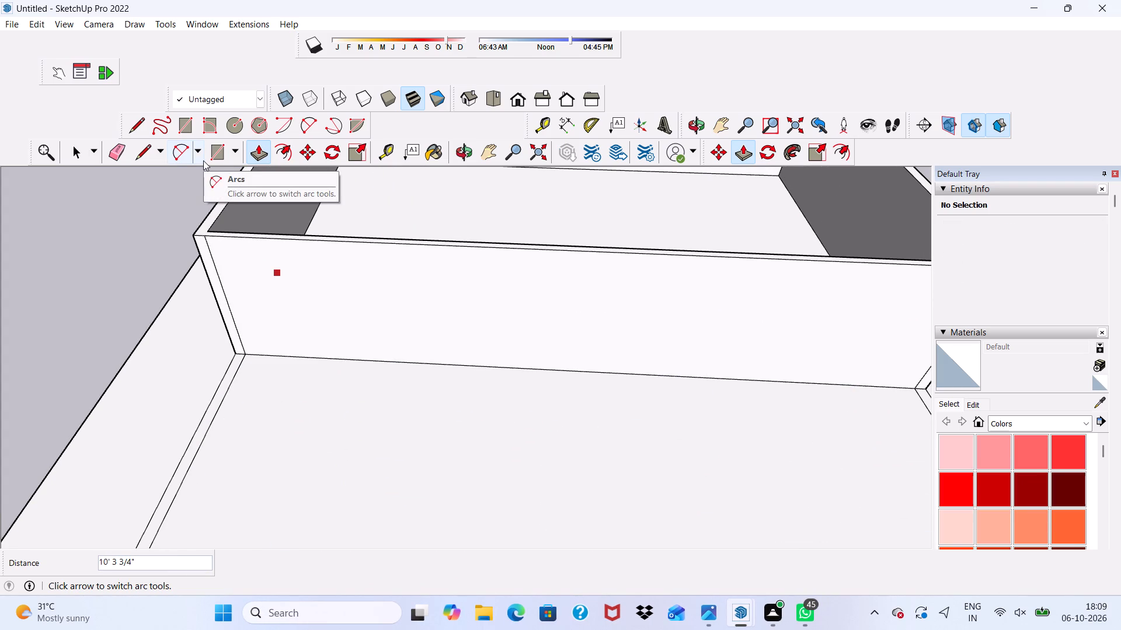
type("10'")
key("Return")
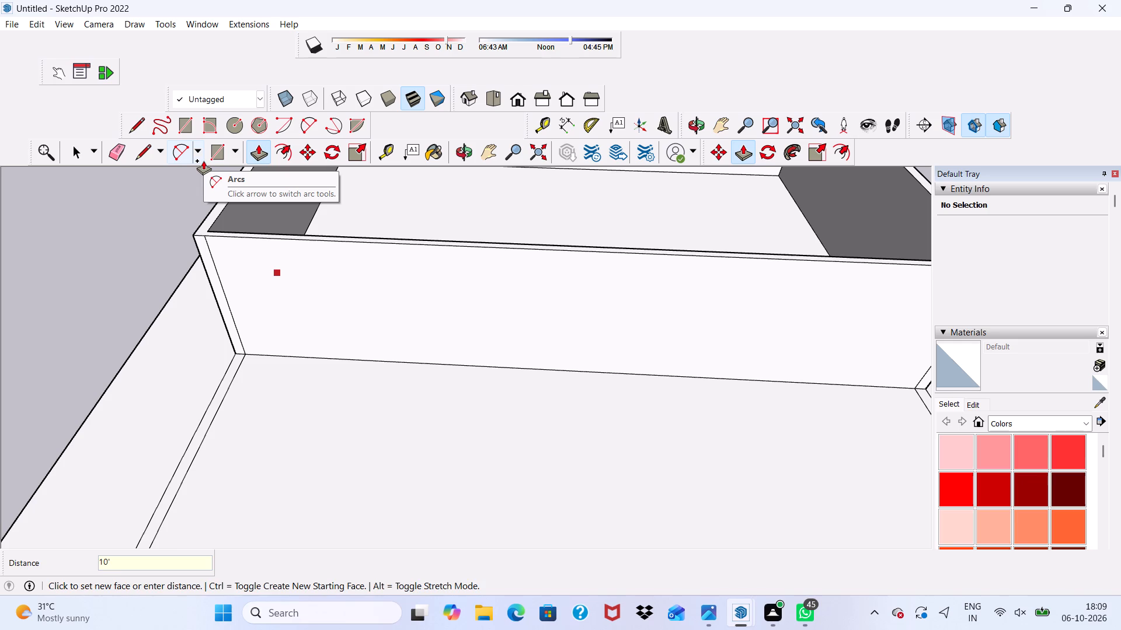
Erase the vertical edge near the left end of the raised partition wall's outward face.
scroll(203, 160, "down", 9)
middle_click_drag(476, 303, 473, 157)
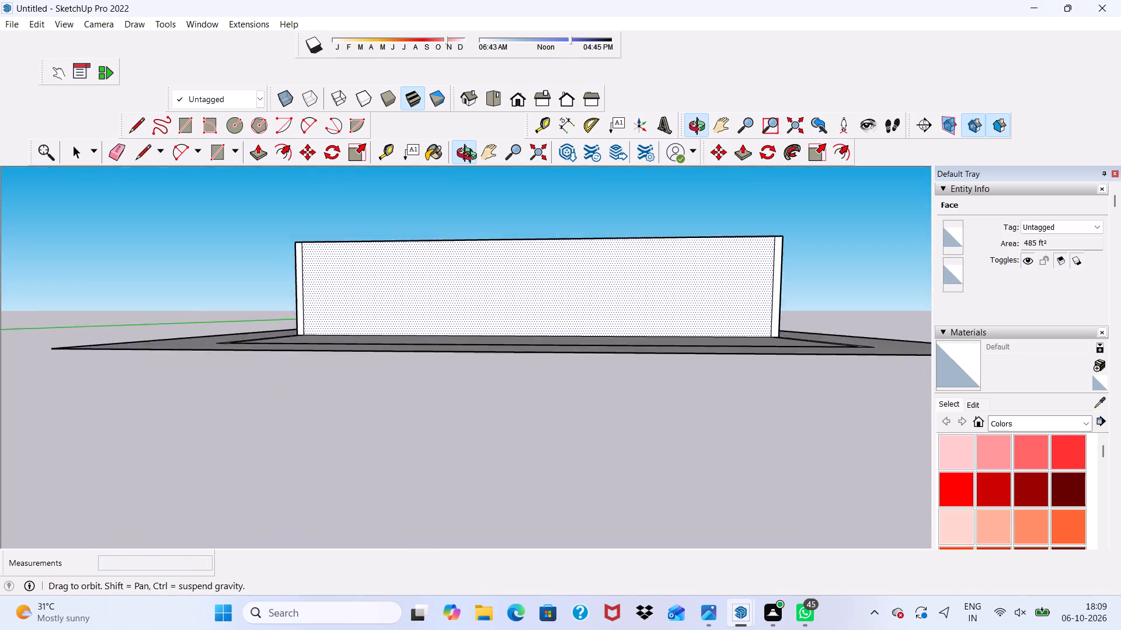
middle_click_drag(473, 157, 485, 194)
scroll(485, 194, "up", 4)
key("space")
left_click(124, 155)
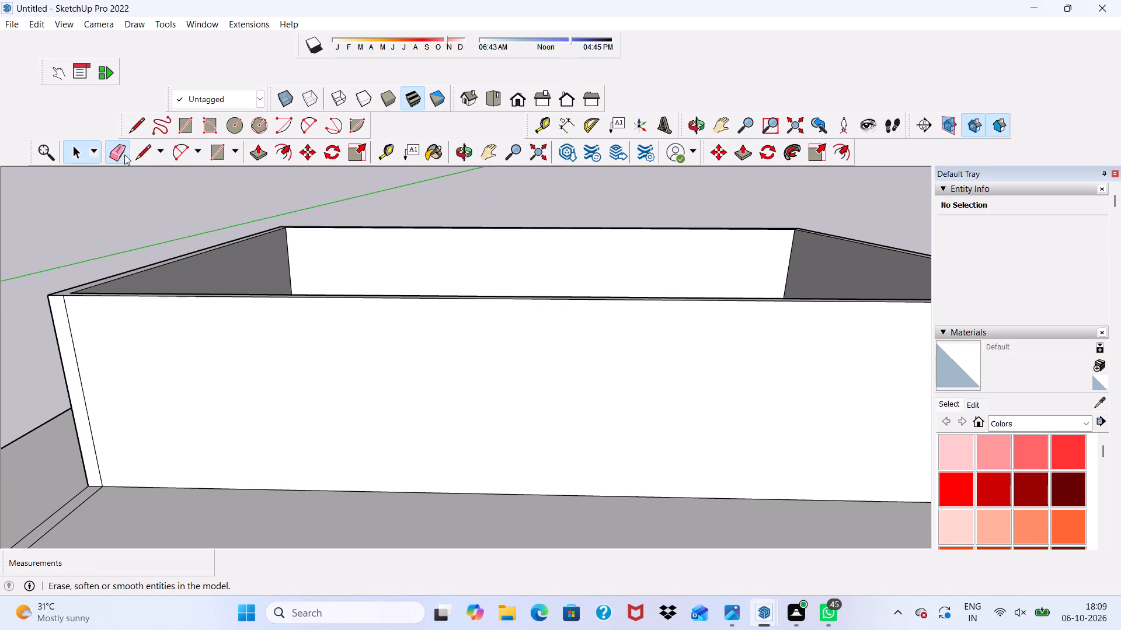
scroll(109, 281, "up", 4)
left_click(50, 345)
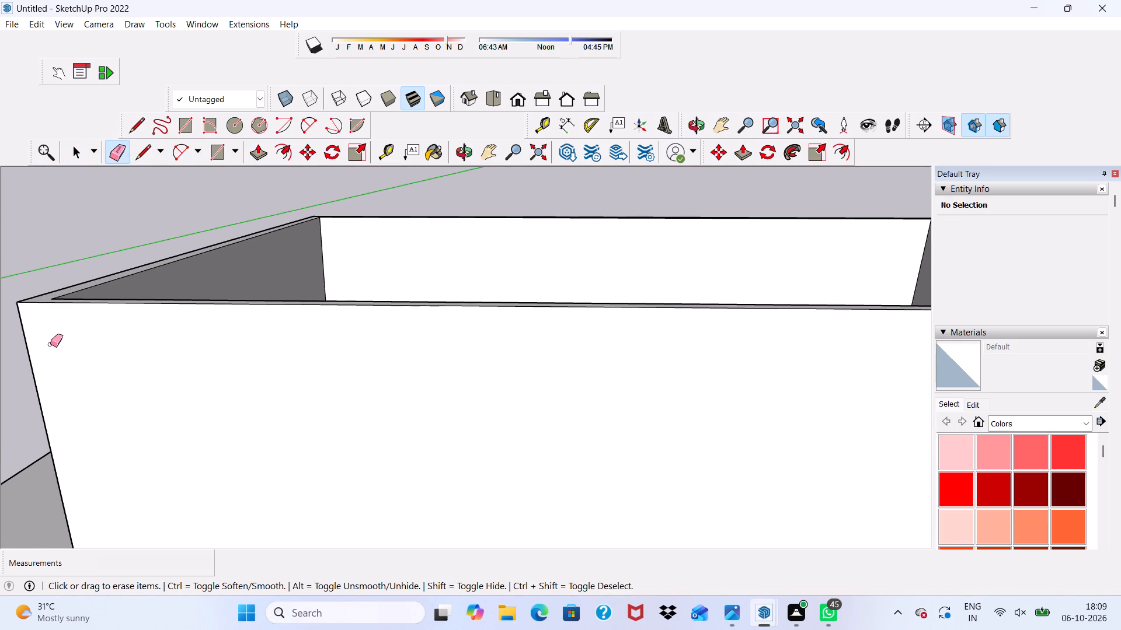
Erase the matching vertical edge near the right end of the raised partition wall's outward face.
scroll(47, 342, "down", 9)
scroll(709, 378, "up", 3)
scroll(711, 377, "down", 1)
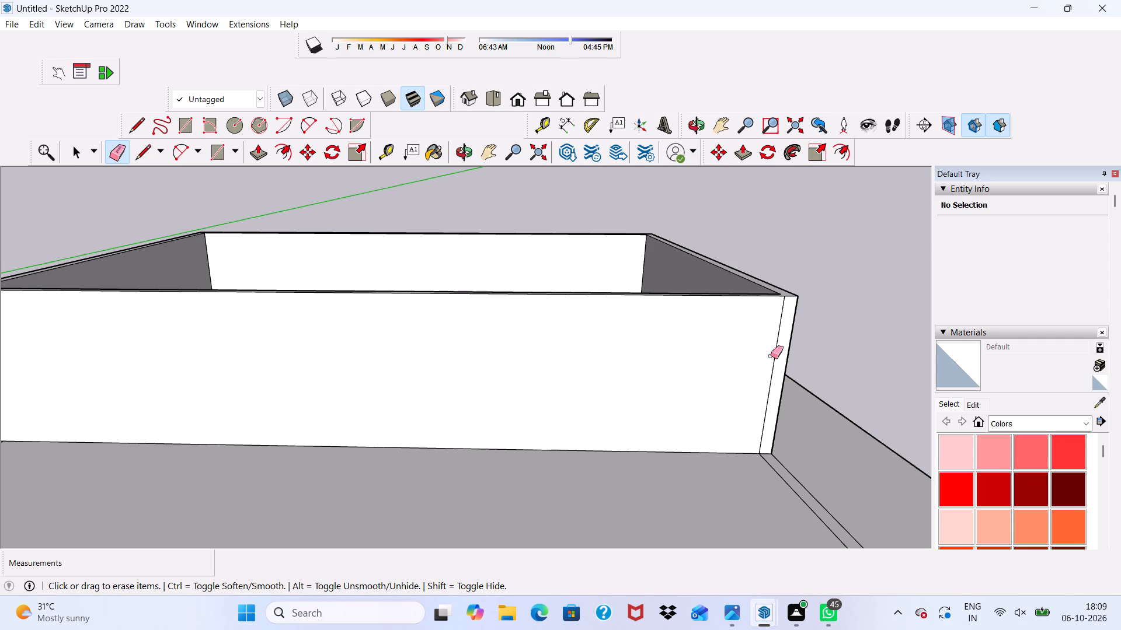
left_click_drag(770, 355, 756, 327)
left_click(786, 335)
left_click(775, 340)
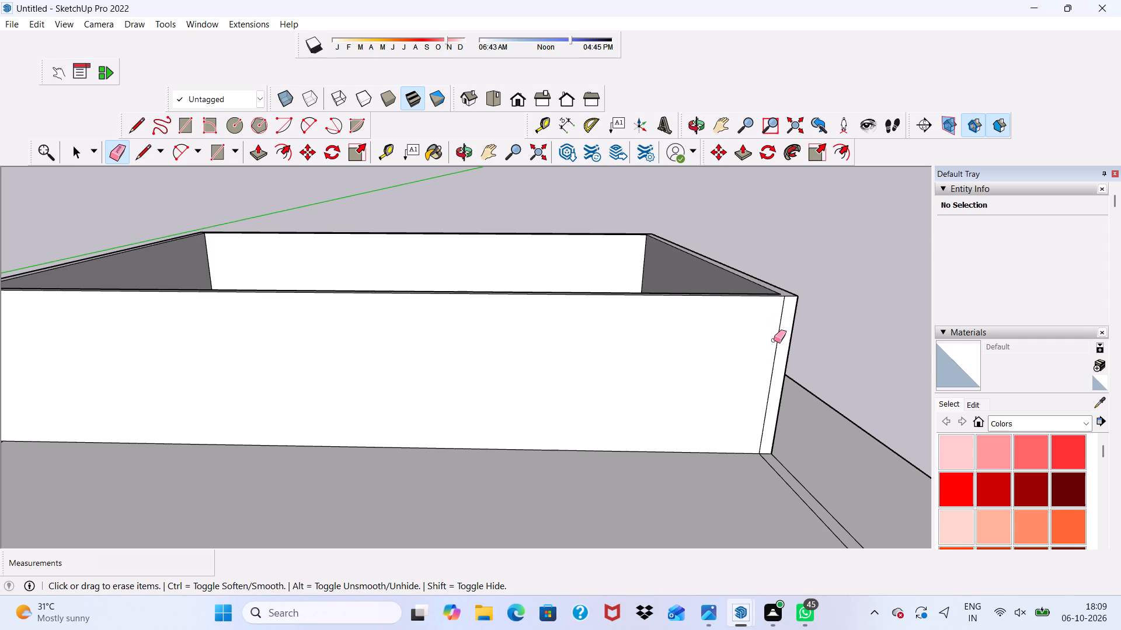
left_click(774, 341)
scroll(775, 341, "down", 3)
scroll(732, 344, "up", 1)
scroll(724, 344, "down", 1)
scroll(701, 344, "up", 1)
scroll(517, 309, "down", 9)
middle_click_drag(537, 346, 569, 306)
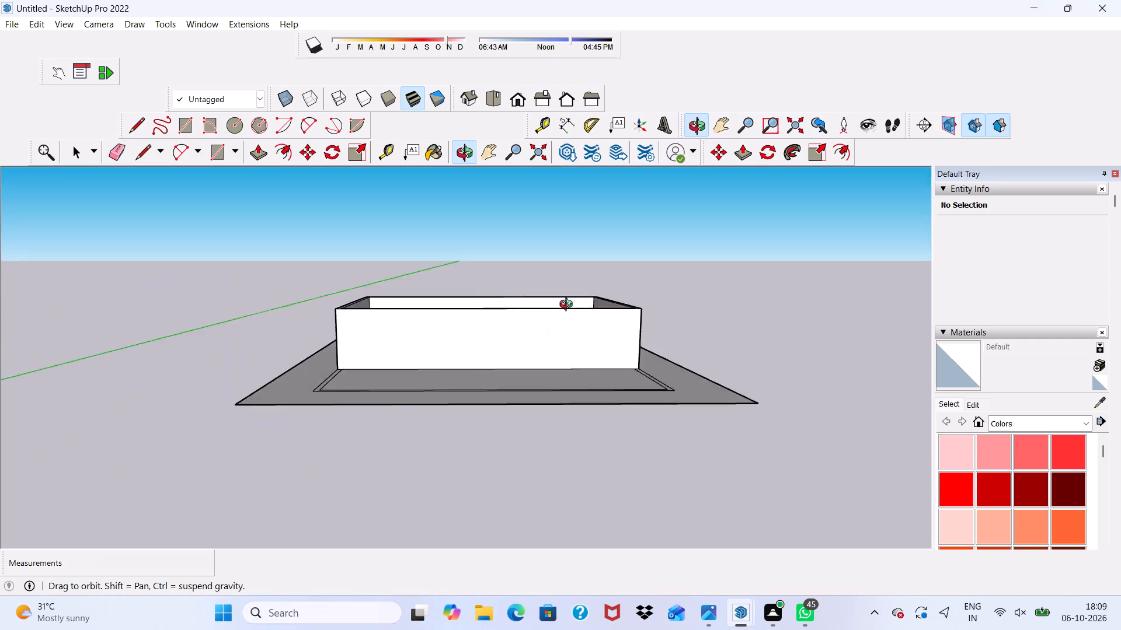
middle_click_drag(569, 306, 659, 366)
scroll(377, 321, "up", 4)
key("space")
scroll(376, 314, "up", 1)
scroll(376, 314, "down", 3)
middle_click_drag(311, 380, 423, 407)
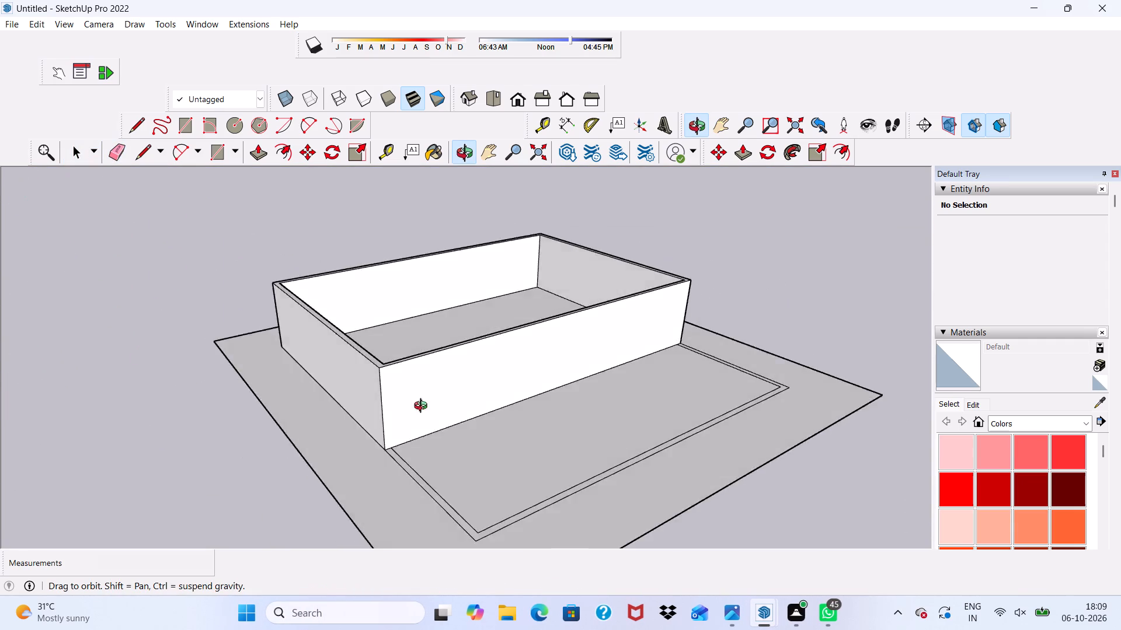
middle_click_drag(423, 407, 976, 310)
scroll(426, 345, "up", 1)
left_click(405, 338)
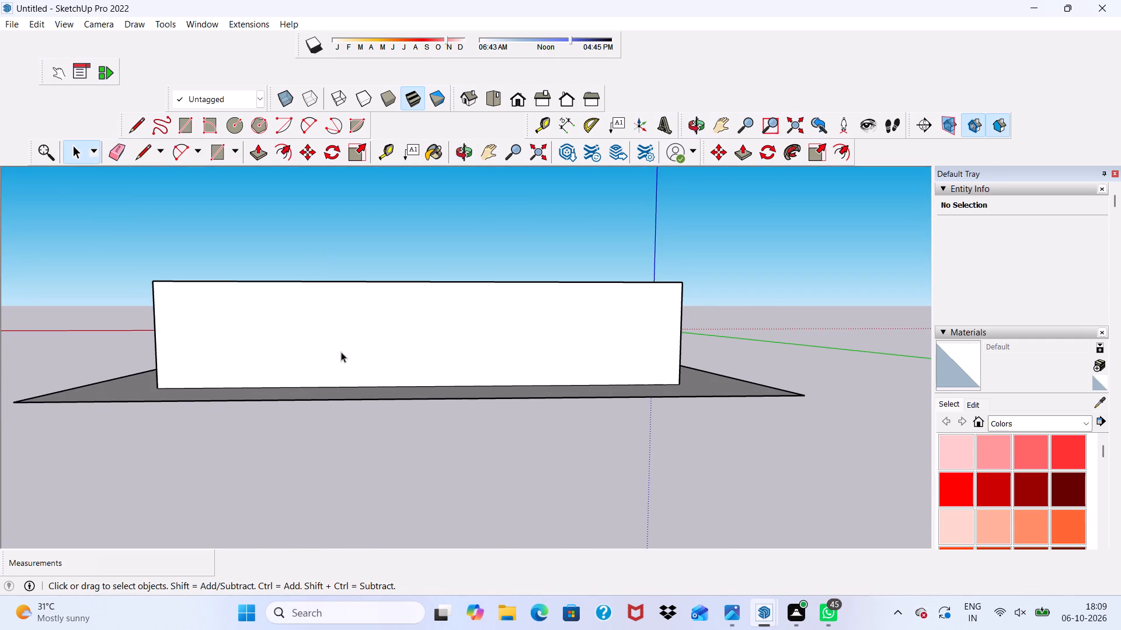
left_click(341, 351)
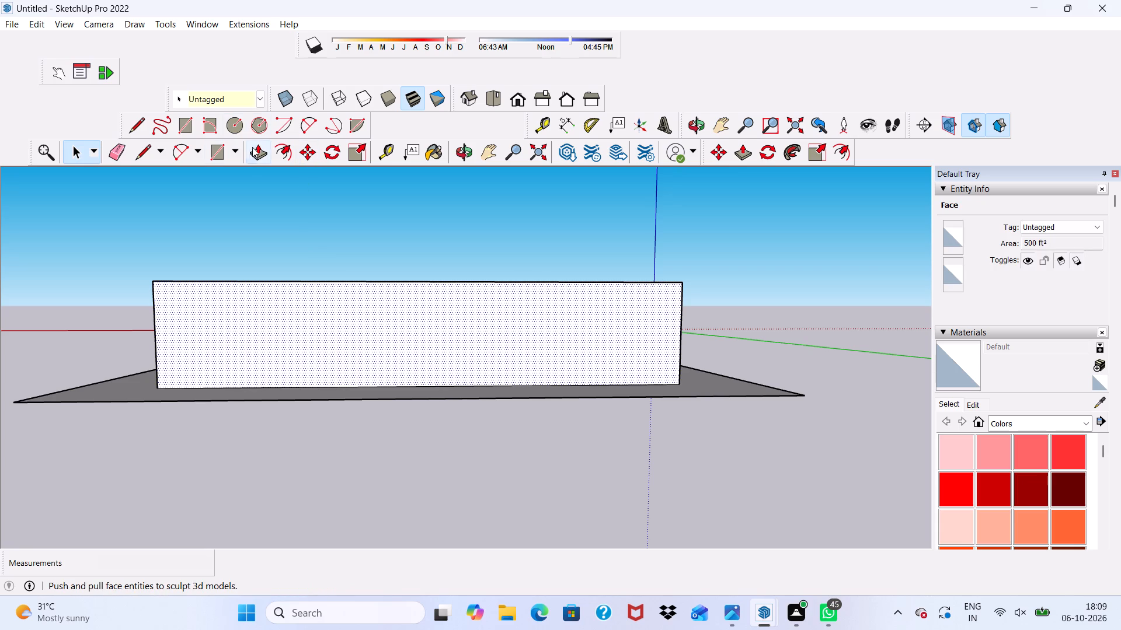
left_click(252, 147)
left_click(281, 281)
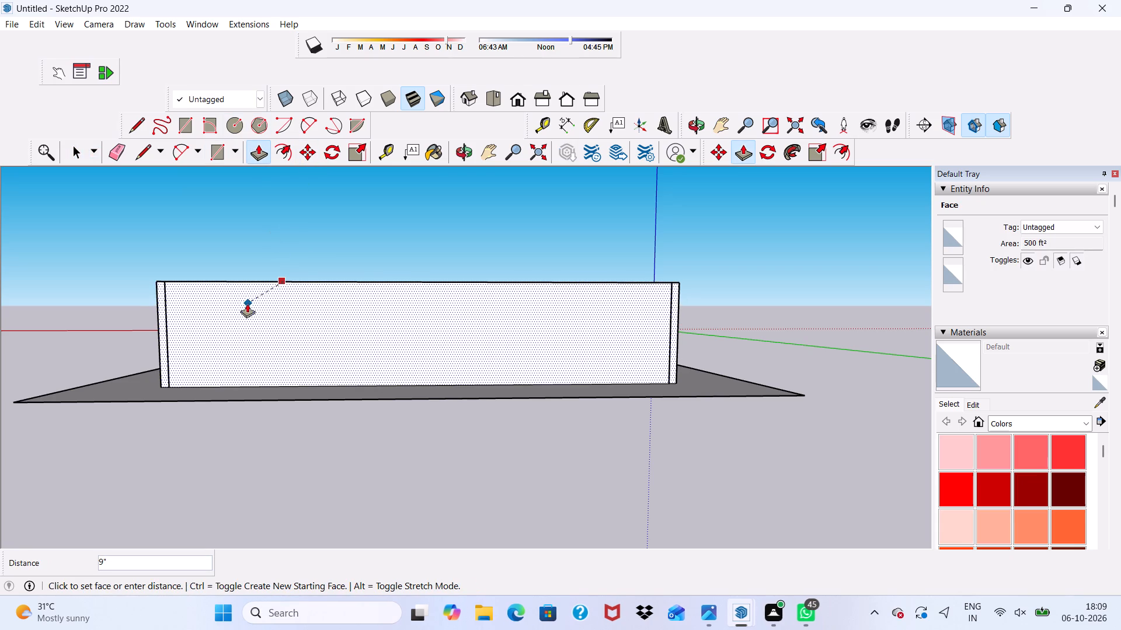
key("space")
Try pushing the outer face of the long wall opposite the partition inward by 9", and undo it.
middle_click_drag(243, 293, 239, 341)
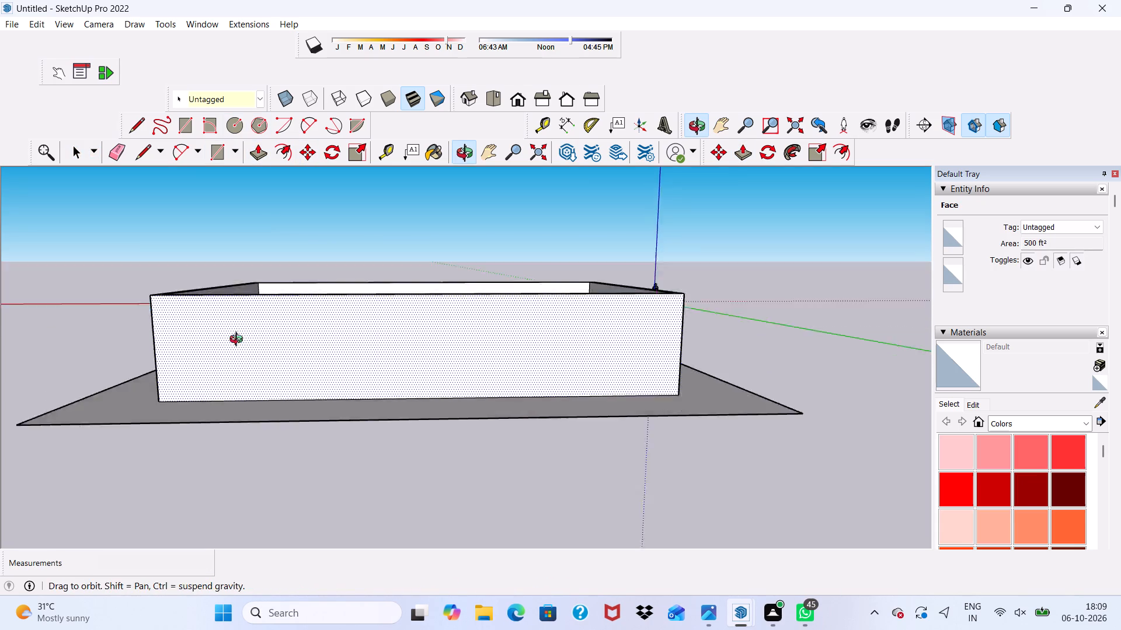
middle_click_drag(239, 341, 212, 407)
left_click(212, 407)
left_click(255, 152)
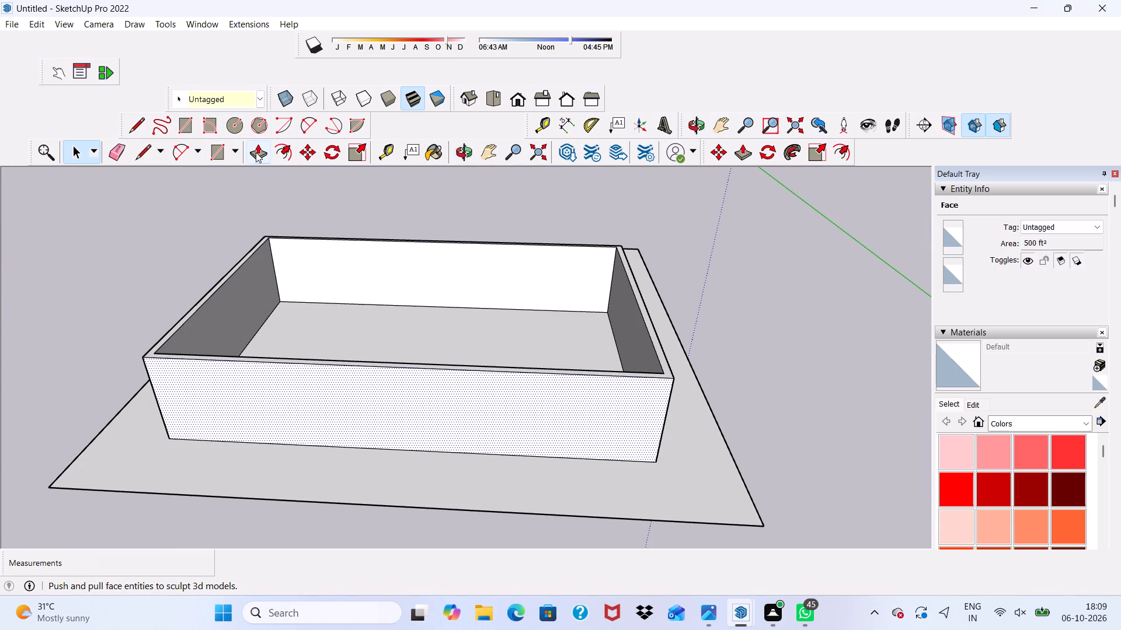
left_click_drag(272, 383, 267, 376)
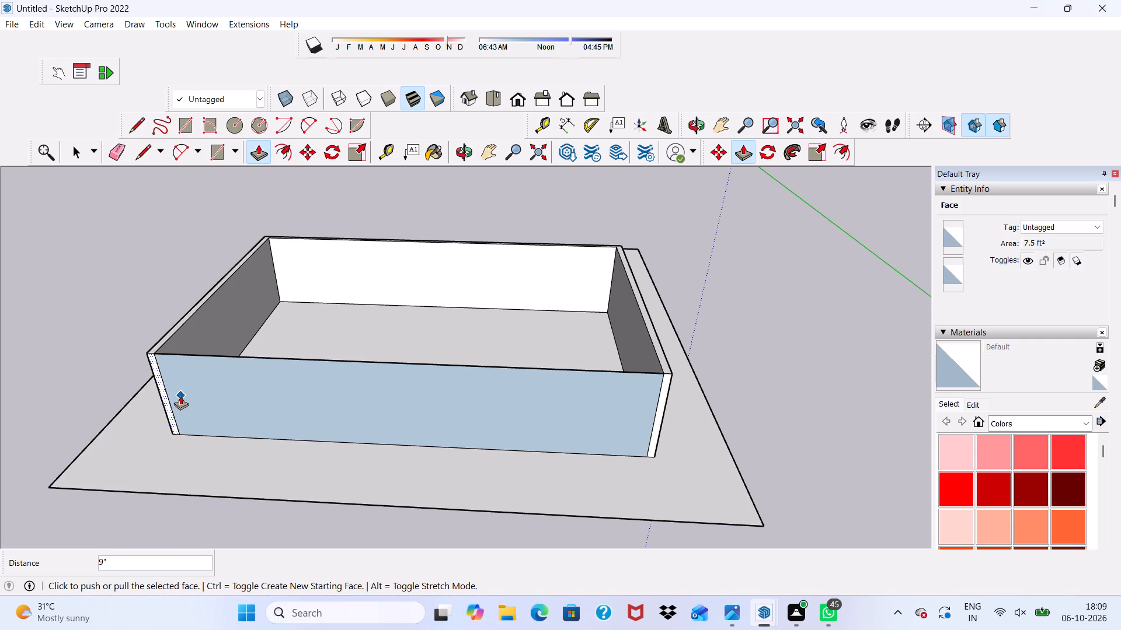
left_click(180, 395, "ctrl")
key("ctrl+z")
Push/Pull the outer face of the long wall opposite the partition outward by about 43' 9 1/4".
scroll(218, 369, "up", 4)
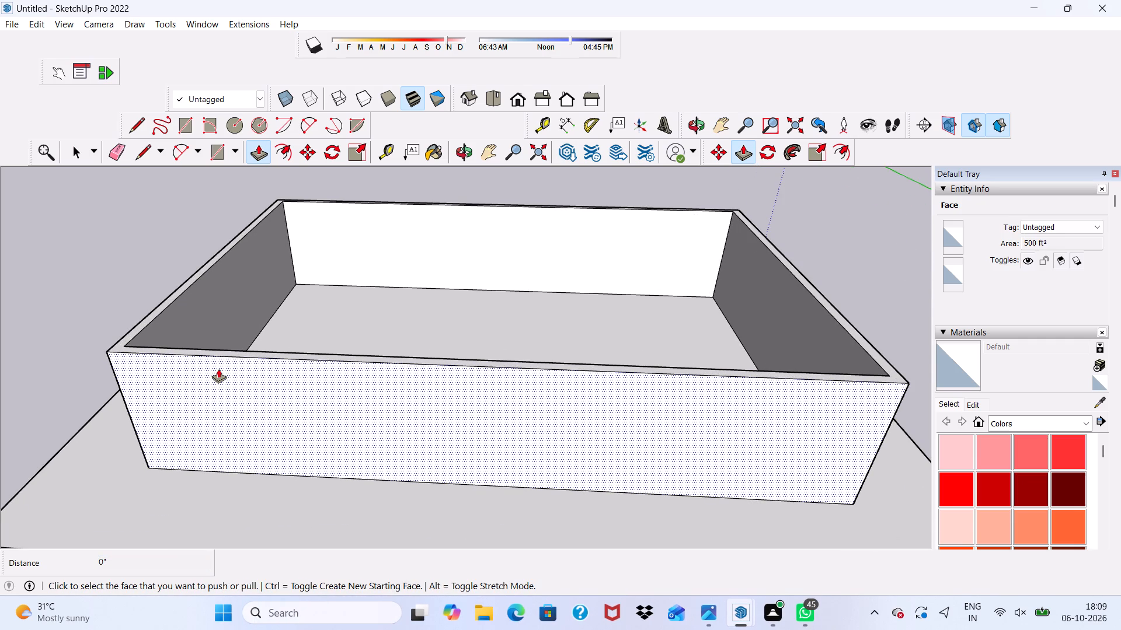
scroll(221, 370, "up", 4)
scroll(113, 313, "up", 5)
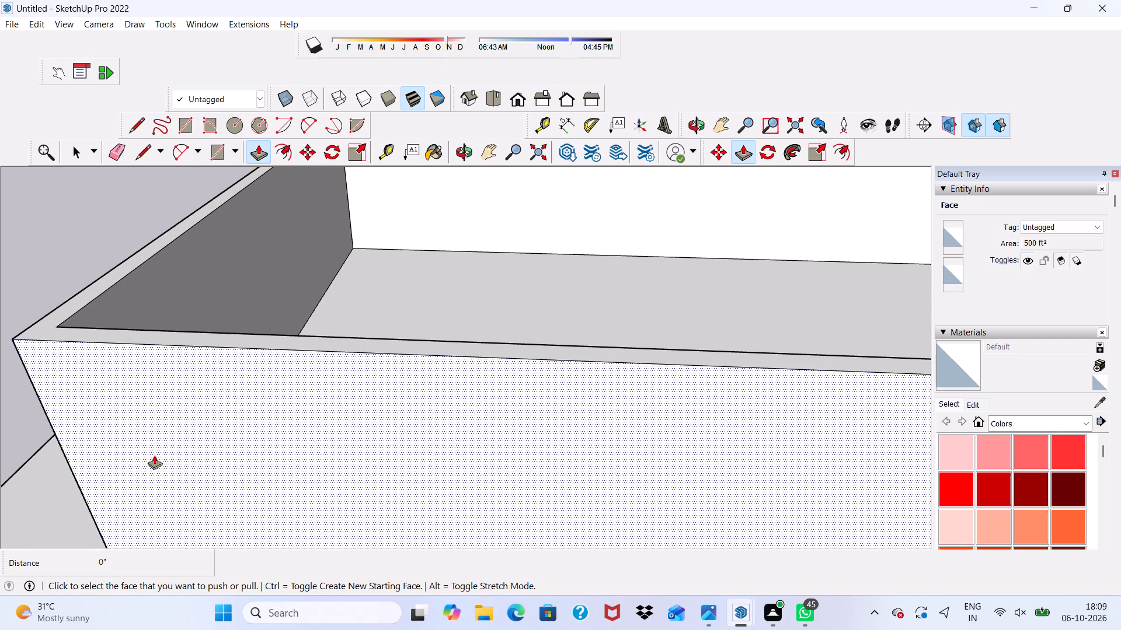
left_click(162, 442)
scroll(162, 442, "down", 5)
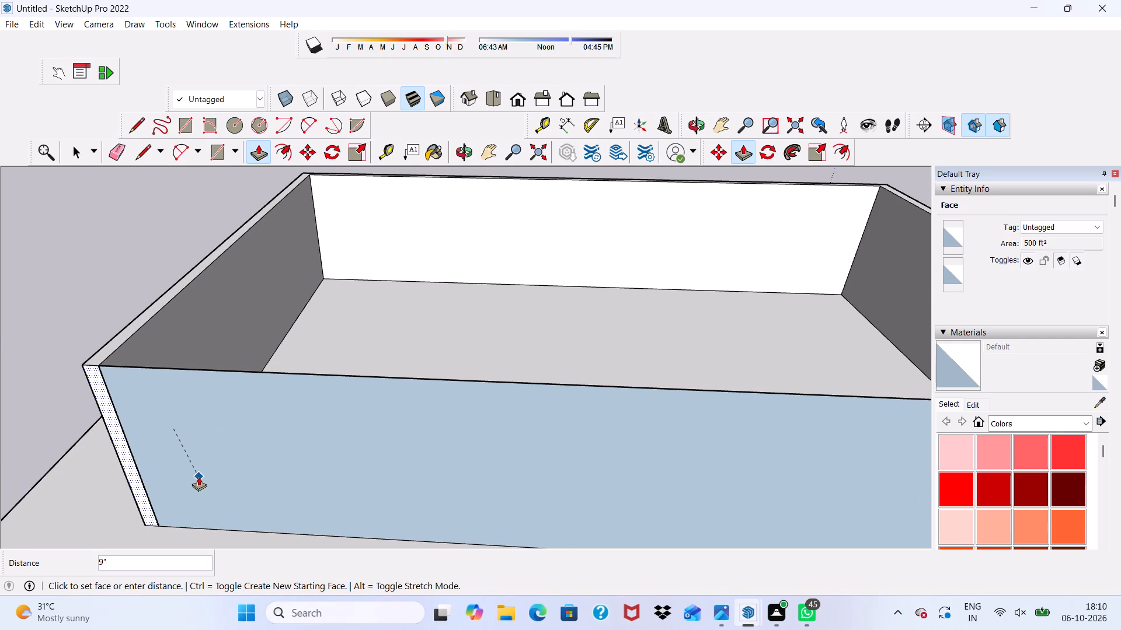
scroll(199, 476, "down", 1)
scroll(199, 476, "up", 2)
scroll(199, 476, "down", 18)
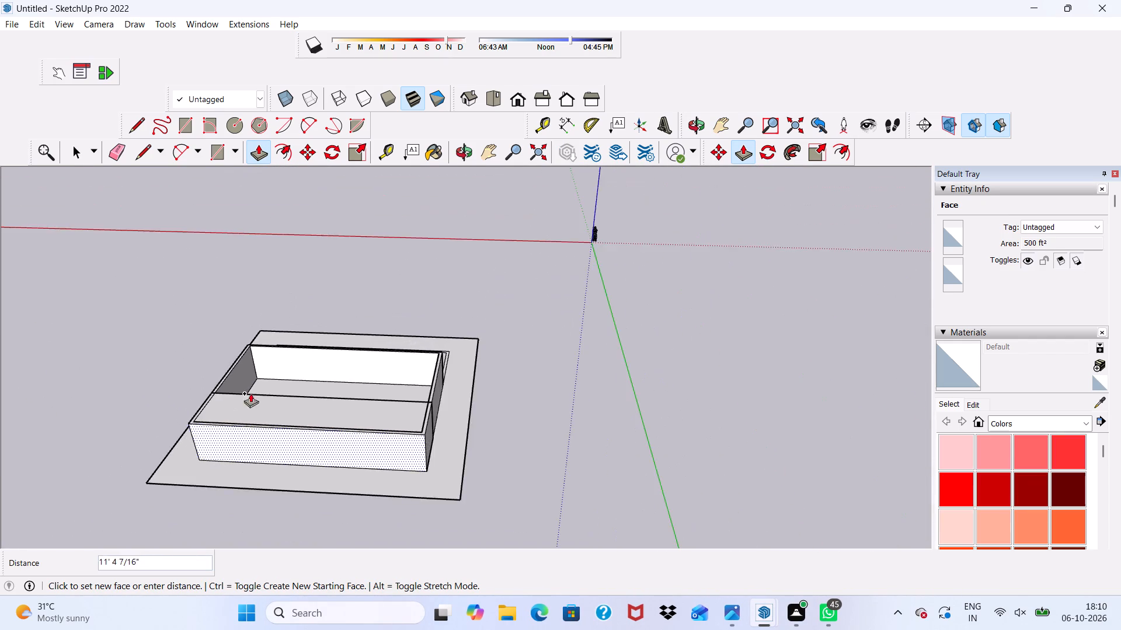
scroll(250, 393, "down", 6)
scroll(250, 514, "up", 5)
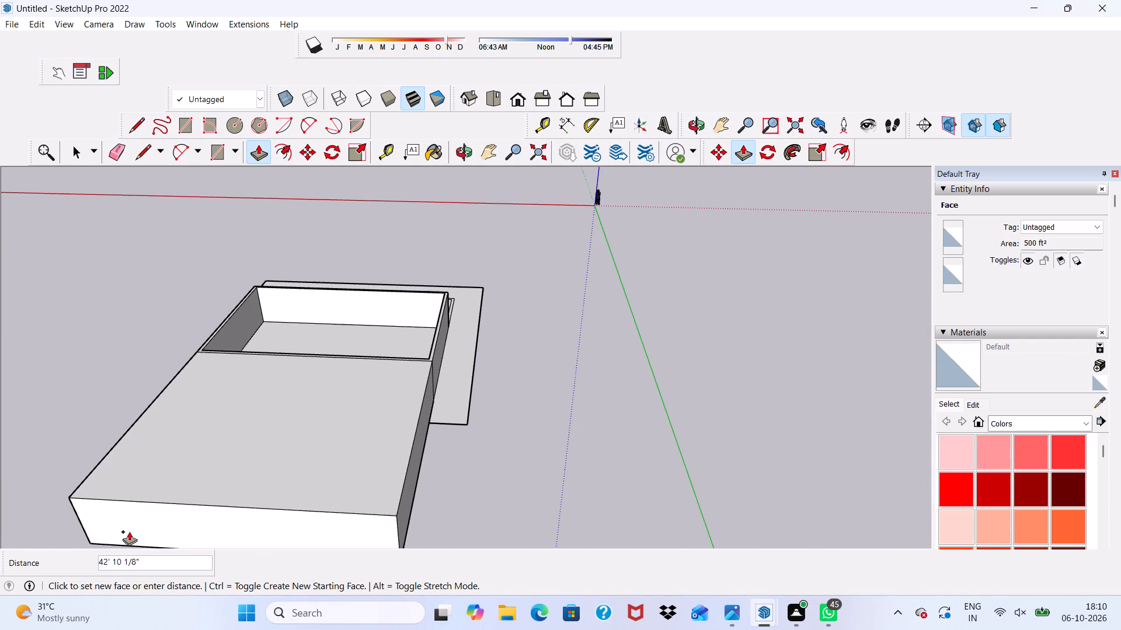
scroll(114, 536, "down", 4)
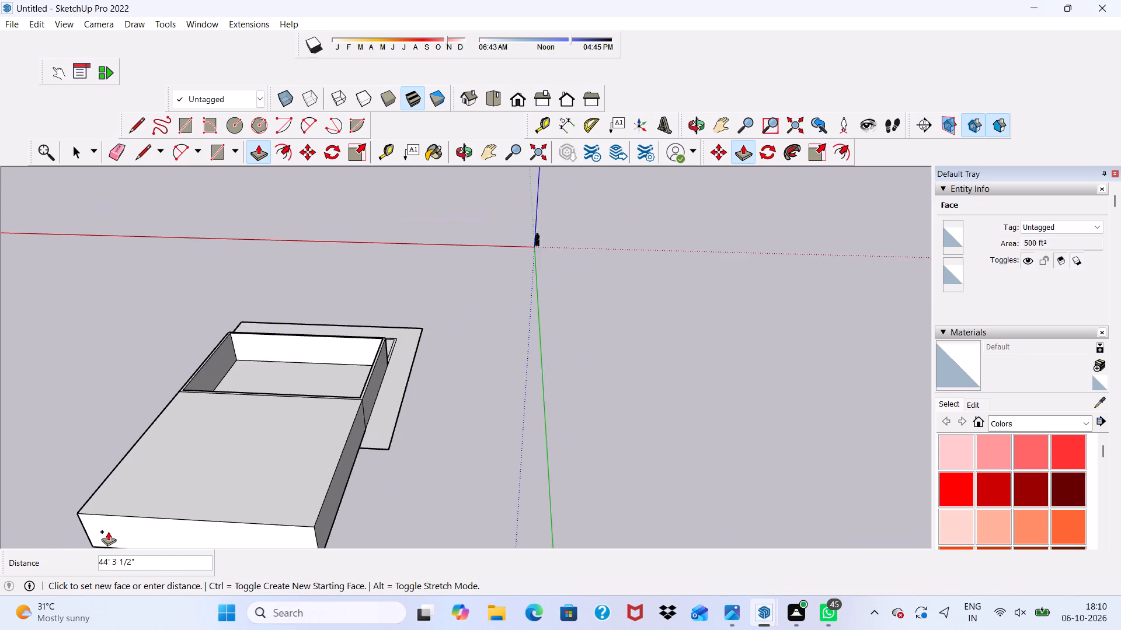
scroll(108, 531, "down", 2)
left_click(105, 527)
Inspect the extended block and the open room from several sides.
scroll(260, 380, "down", 1)
scroll(262, 380, "up", 4)
scroll(263, 380, "down", 3)
middle_click_drag(334, 401, 6, 466)
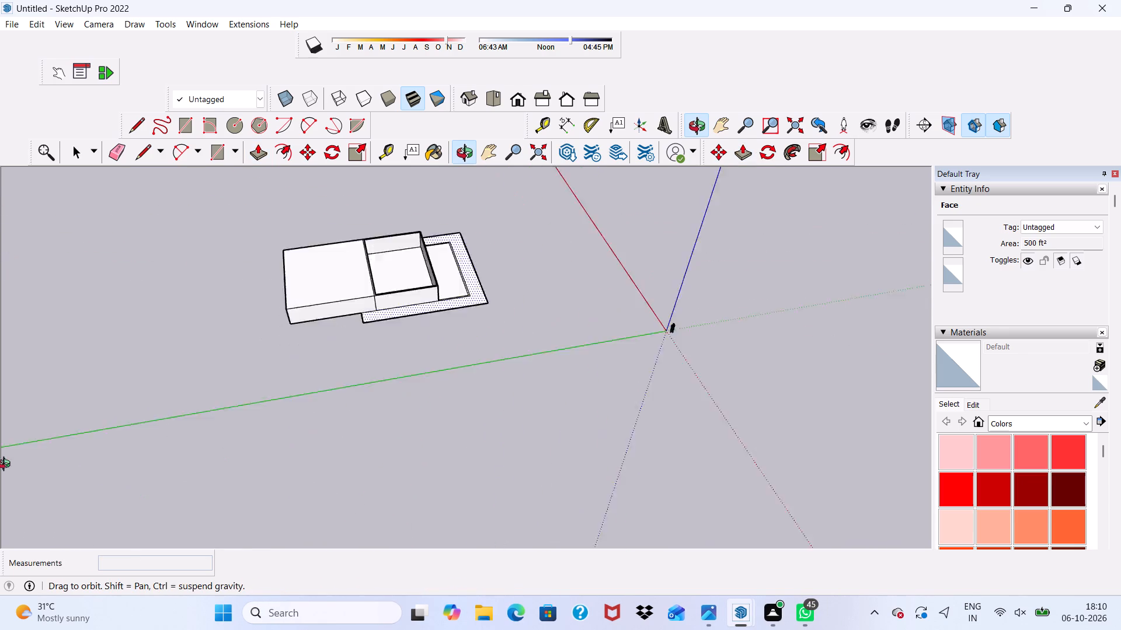
middle_click_drag(6, 466, 0, 393)
scroll(799, 324, "up", 9)
scroll(631, 228, "down", 1)
middle_click_drag(627, 235, 569, 129)
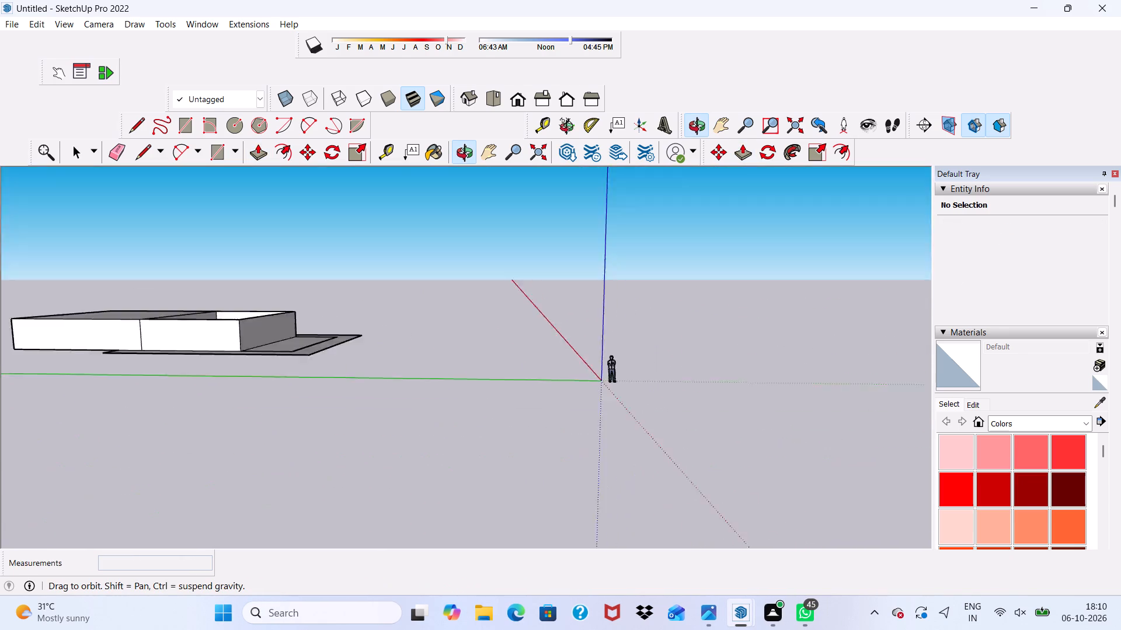
middle_click_drag(569, 129, 155, 249)
scroll(722, 160, "up", 5)
middle_click_drag(732, 225, 598, 188)
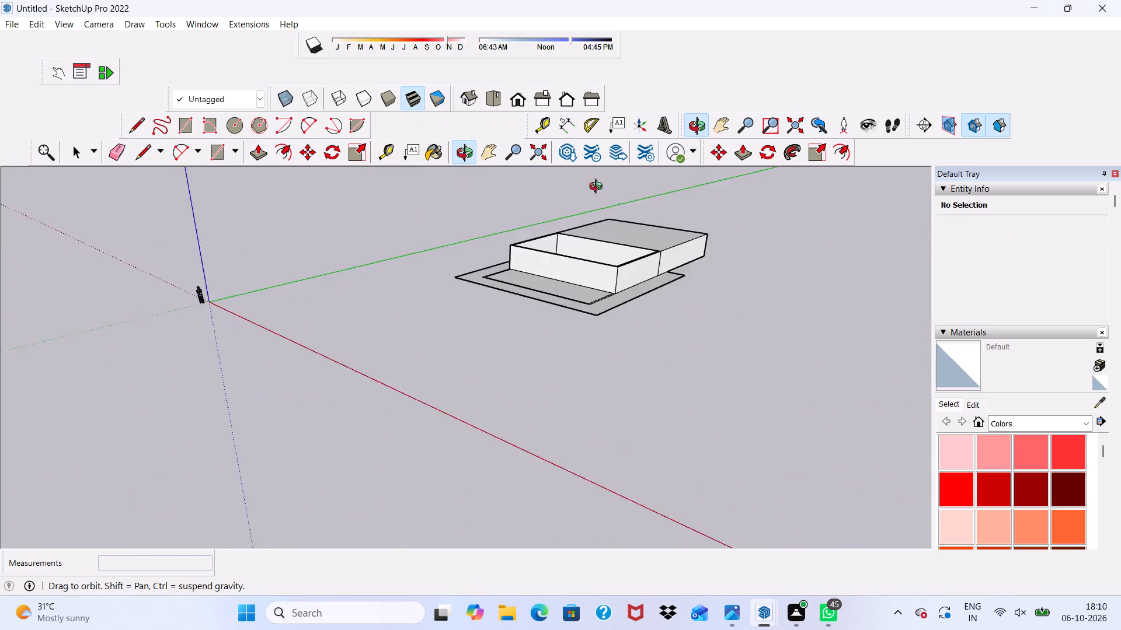
middle_click_drag(598, 188, 399, 310)
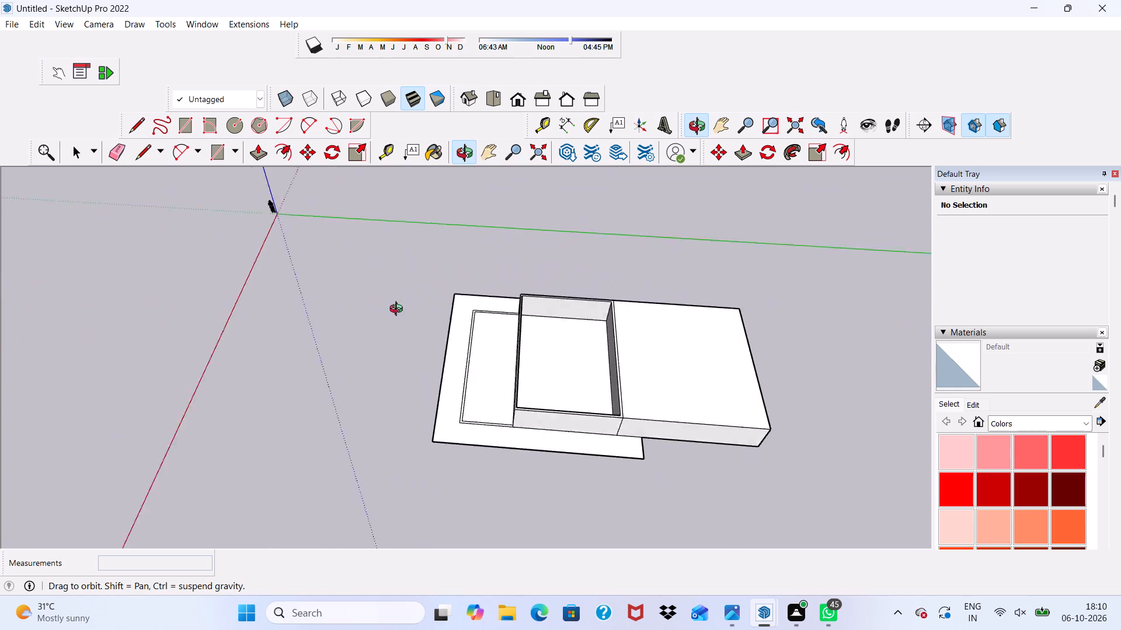
middle_click_drag(399, 310, 535, 264)
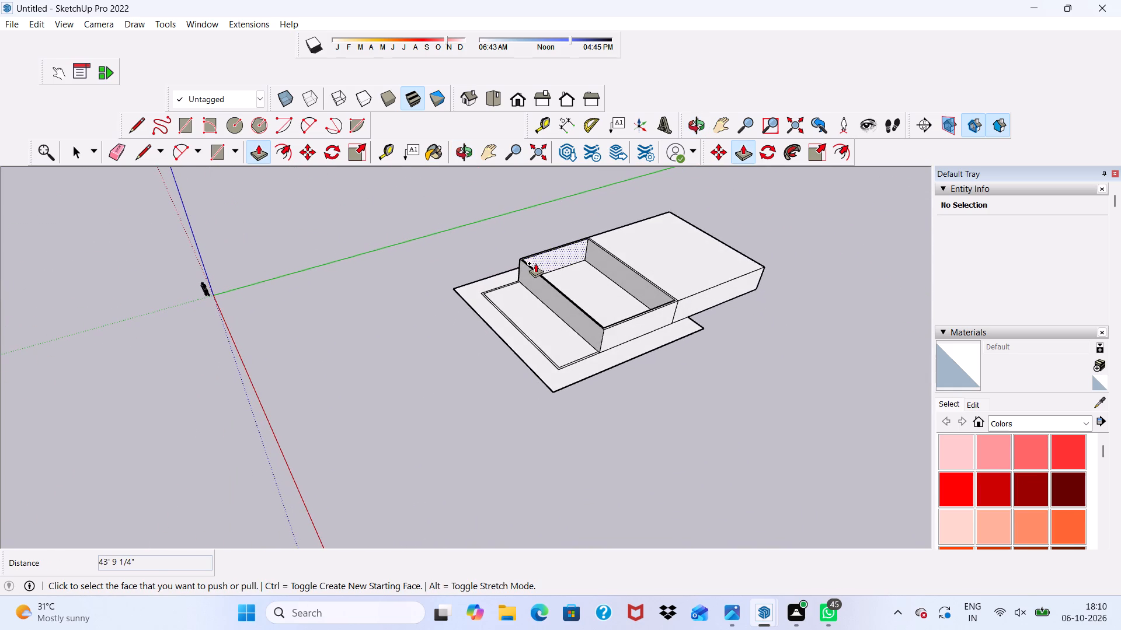
Push the room-side face of the long wall opposite the partition 9" back to the extended block.
scroll(527, 218, "up", 1)
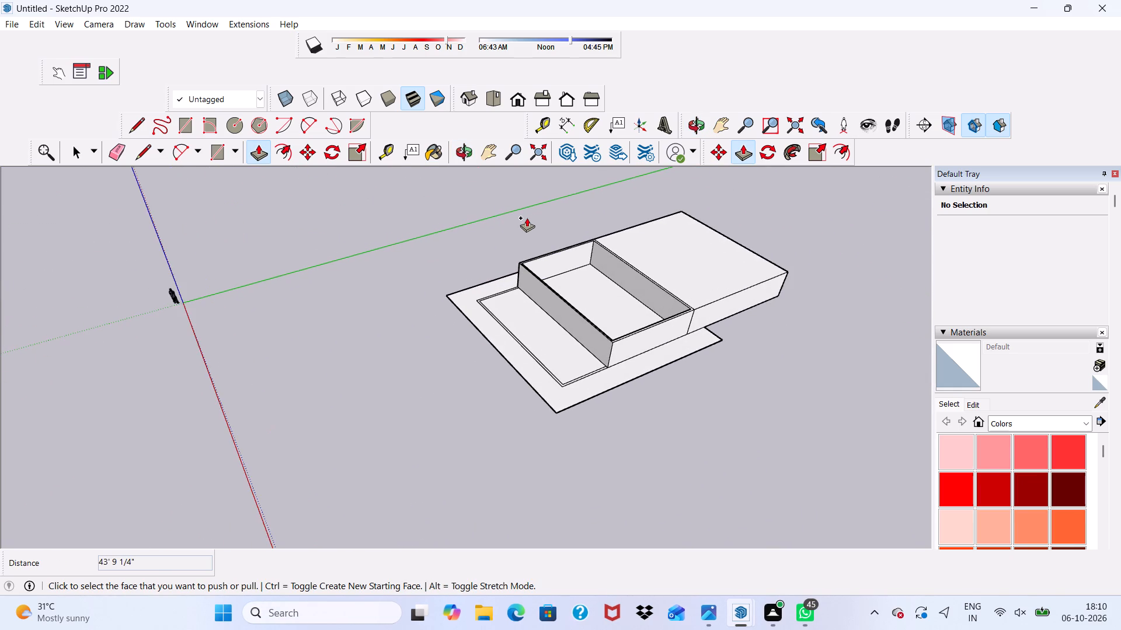
scroll(527, 218, "up", 6)
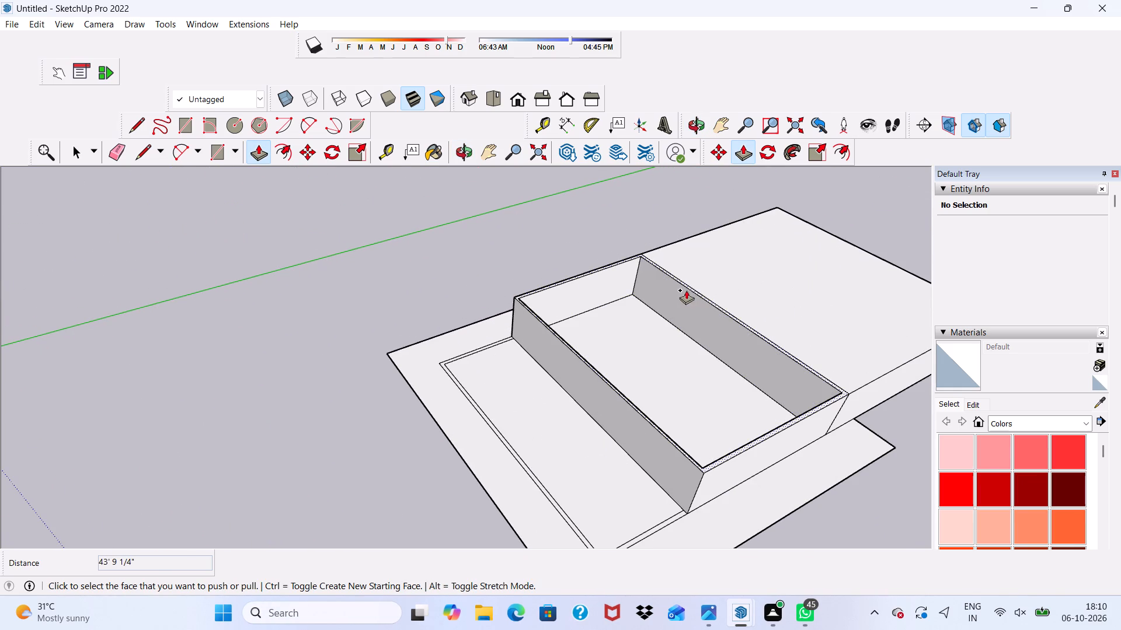
key("space")
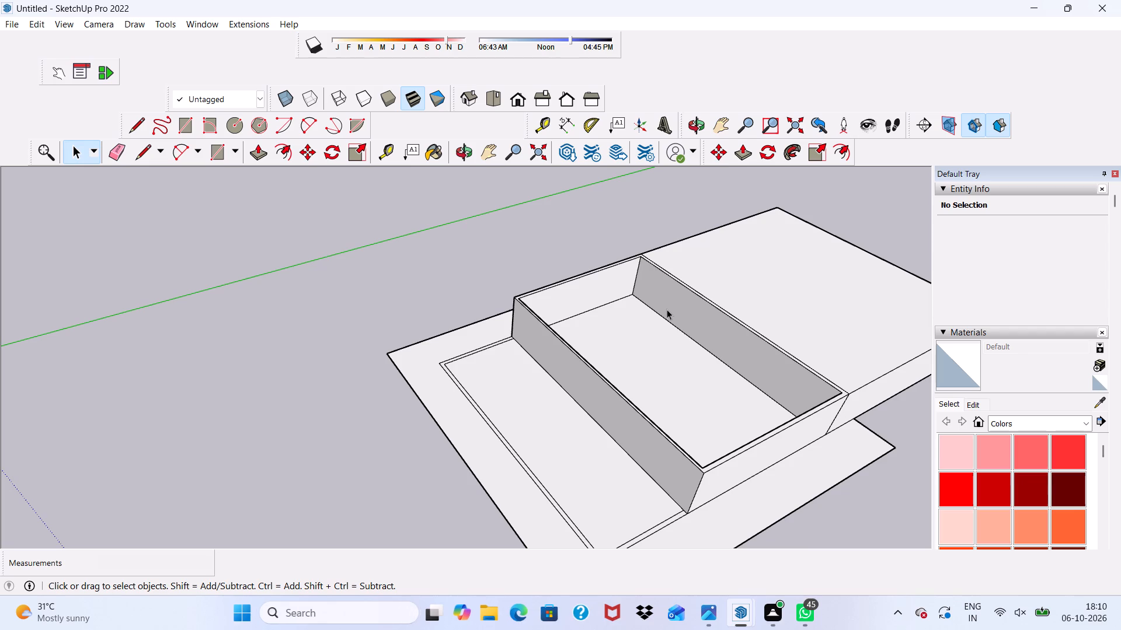
scroll(667, 309, "up", 1)
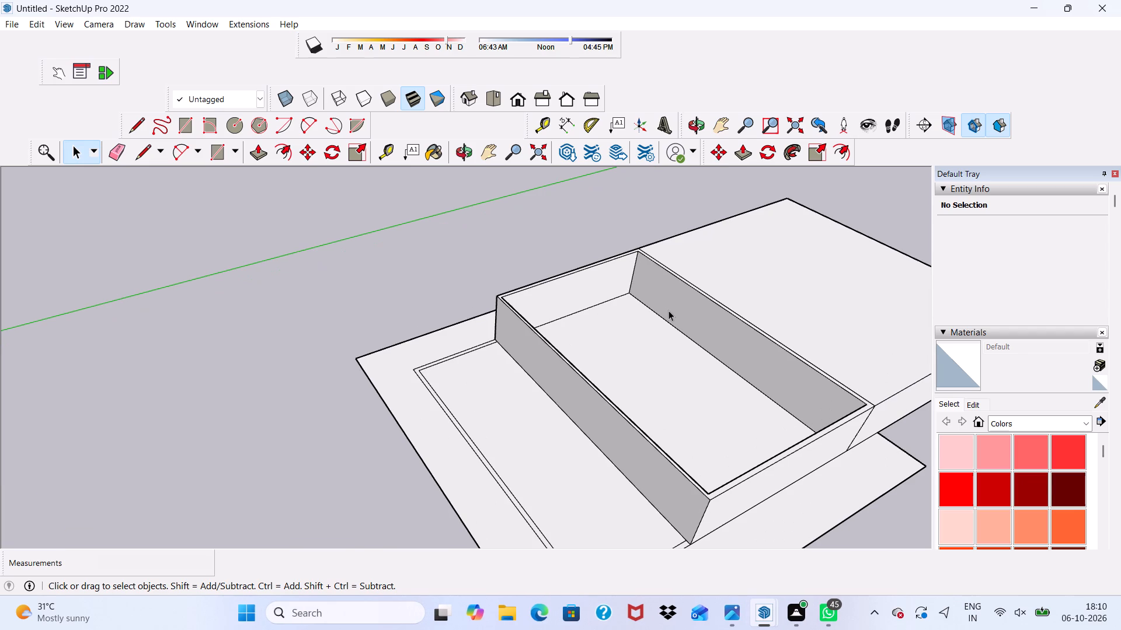
scroll(694, 328, "up", 1)
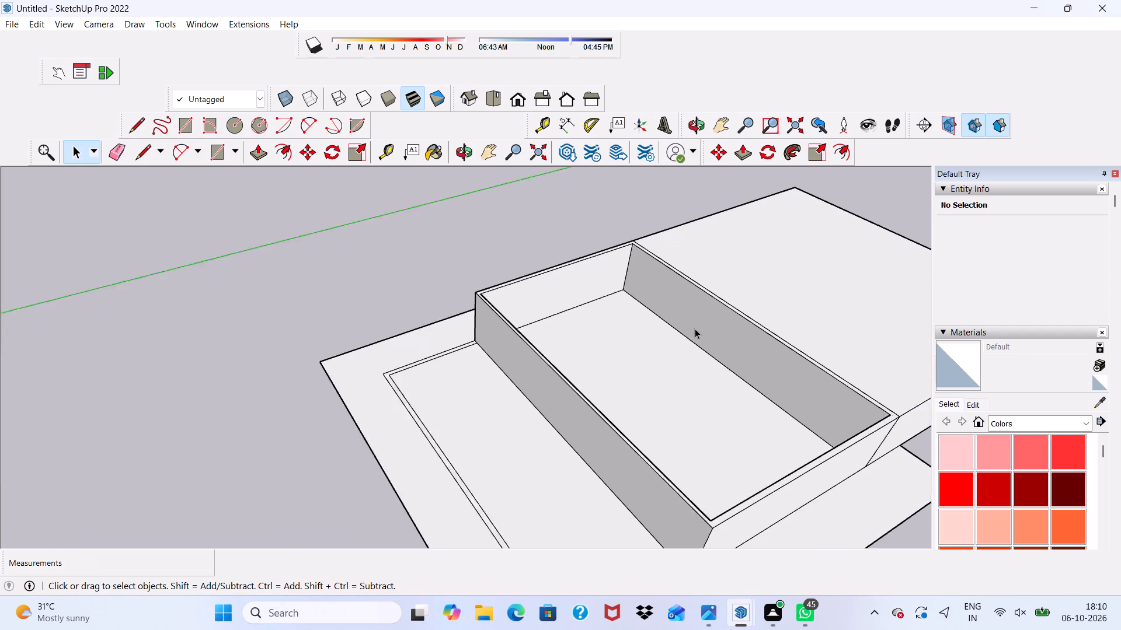
scroll(695, 328, "up", 1)
left_click(786, 375)
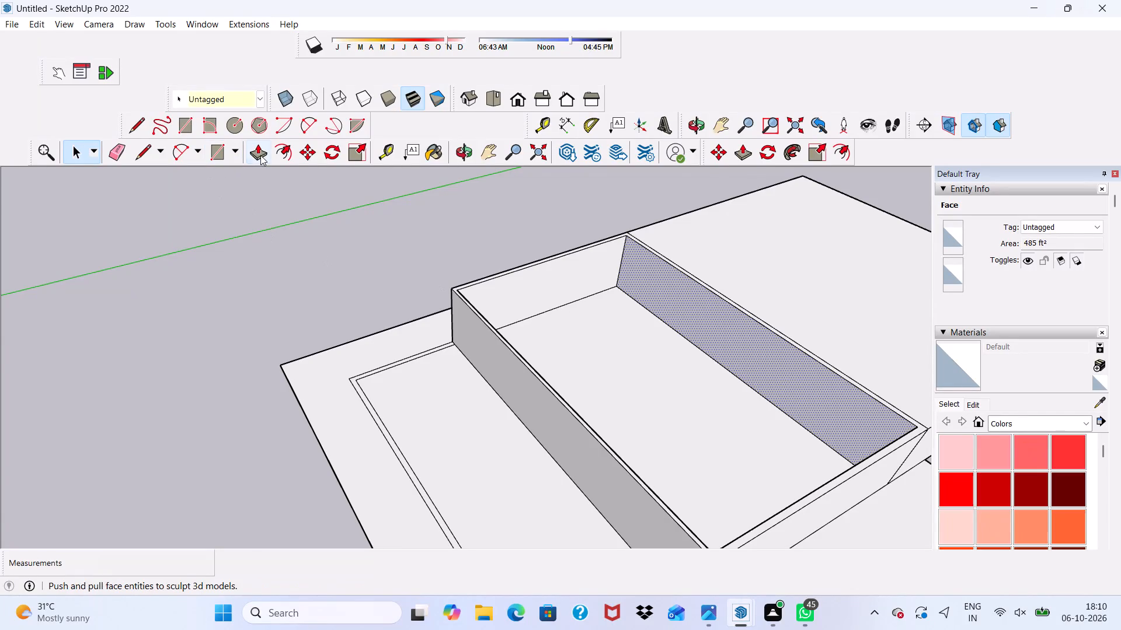
left_click(260, 155)
left_click_drag(723, 335, 840, 291)
Delete the long vertical face separating the room from the extended block.
middle_click_drag(674, 360, 809, 333)
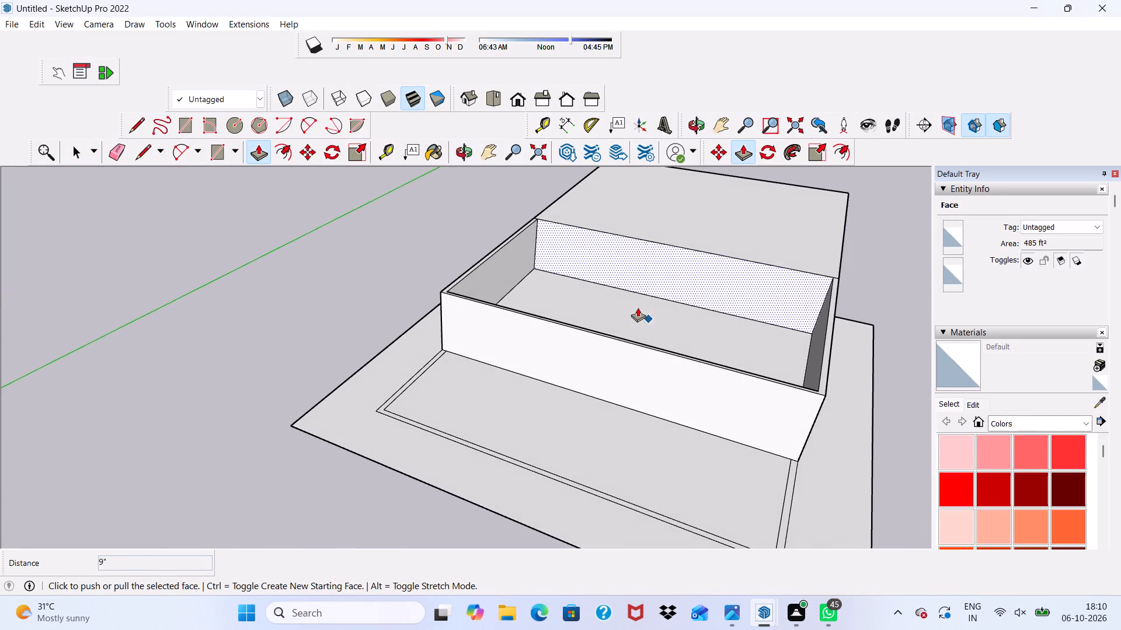
scroll(605, 242, "up", 2)
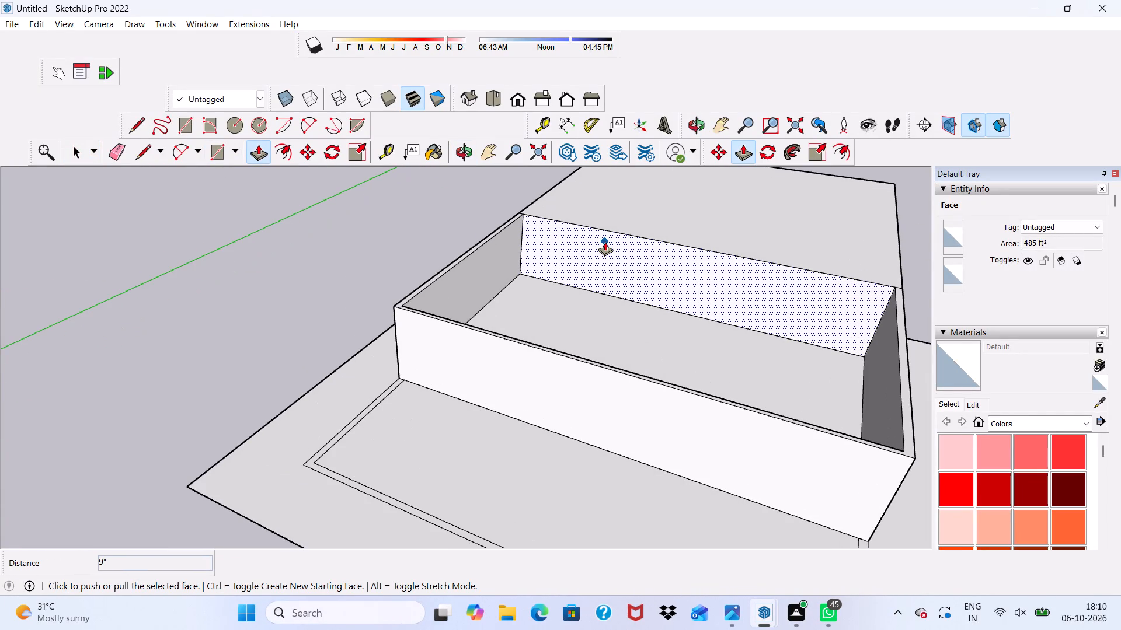
key("Delete")
Delete the top face covering the extended block.
scroll(605, 242, "down", 4)
middle_click_drag(605, 240, 648, 232)
scroll(646, 235, "up", 4)
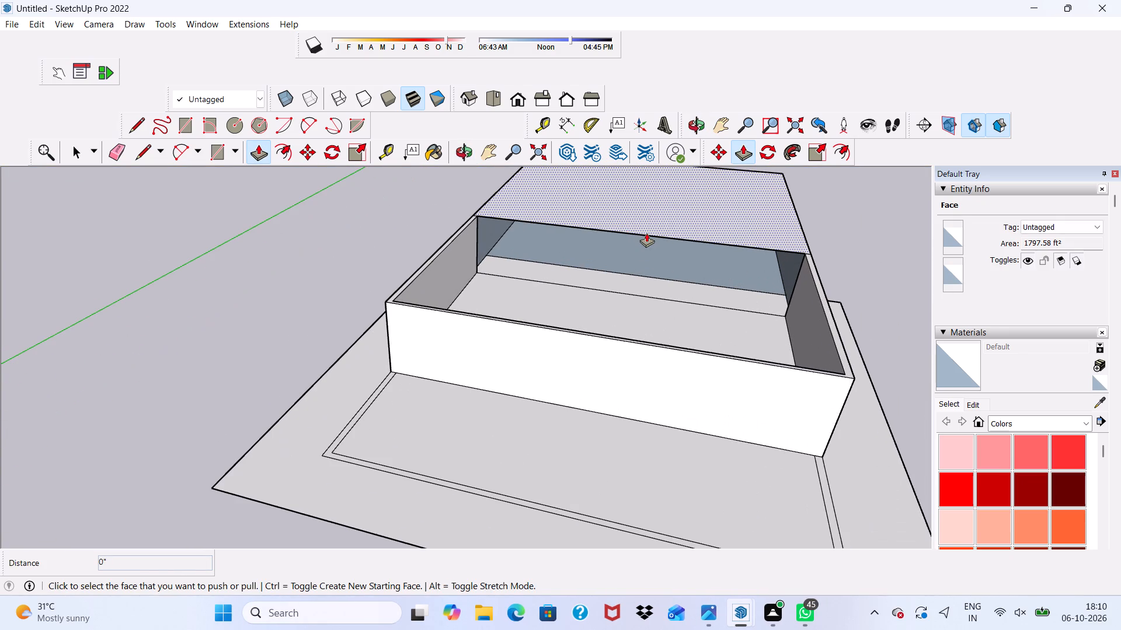
key("space")
left_click(646, 232)
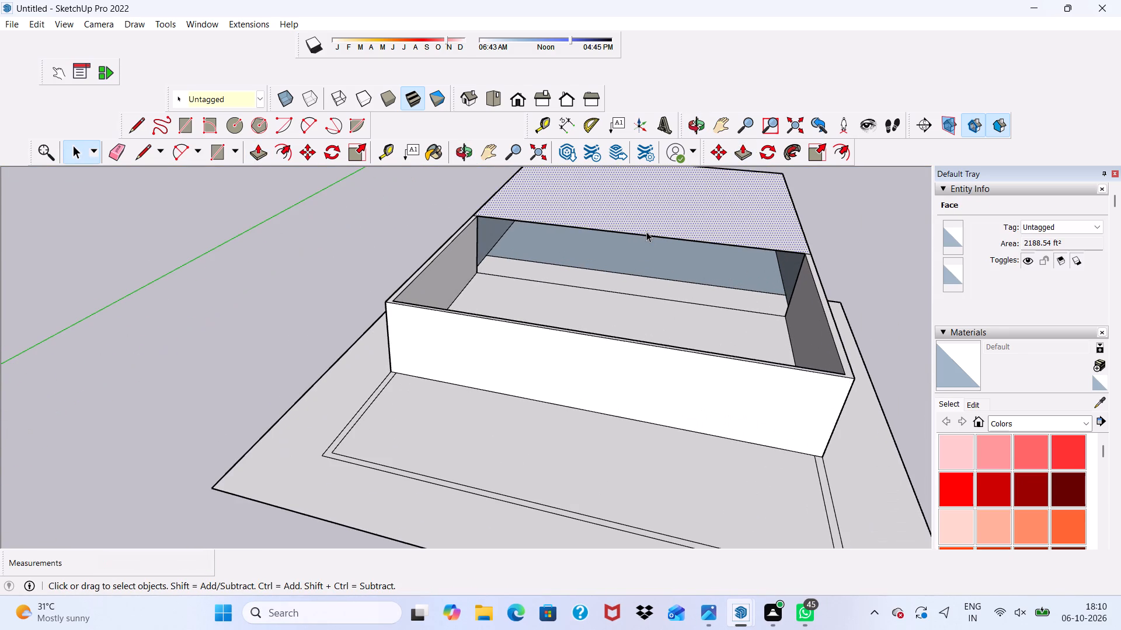
key("Delete")
Erase the leftover top edge spanning the opening between the room and the extension.
scroll(646, 232, "up", 4)
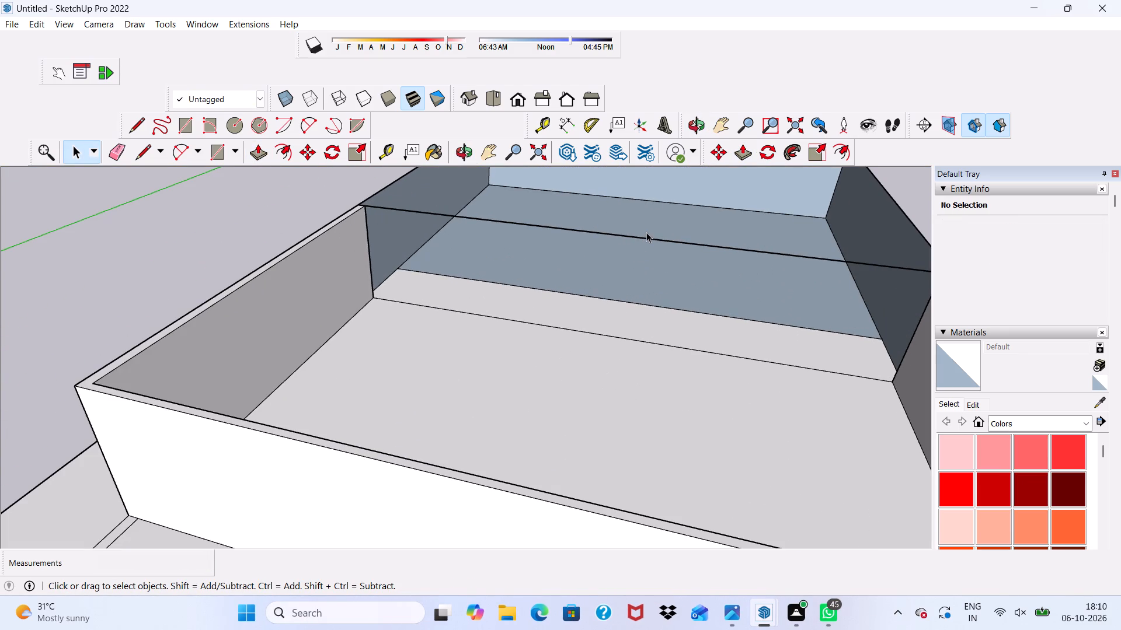
left_click(114, 147)
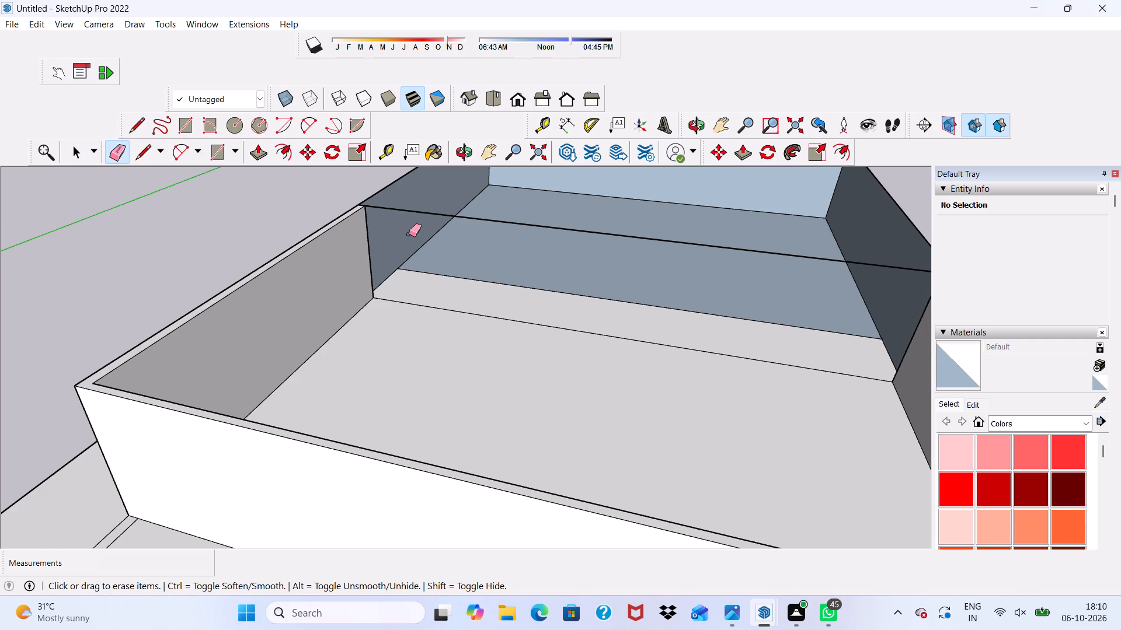
left_click(474, 217)
Examine the opened interior where the original room's walls meet the extension.
scroll(474, 218, "down", 5)
middle_click_drag(449, 308, 311, 377)
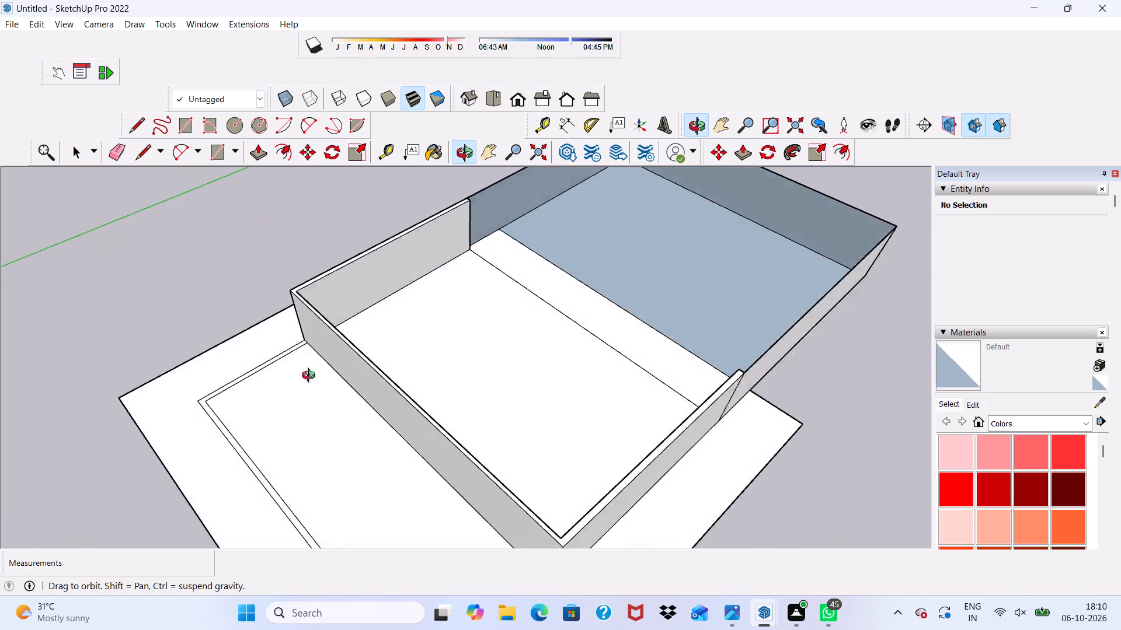
middle_click_drag(311, 377, 27, 362)
key("space")
scroll(415, 442, "up", 1)
scroll(414, 437, "down", 4)
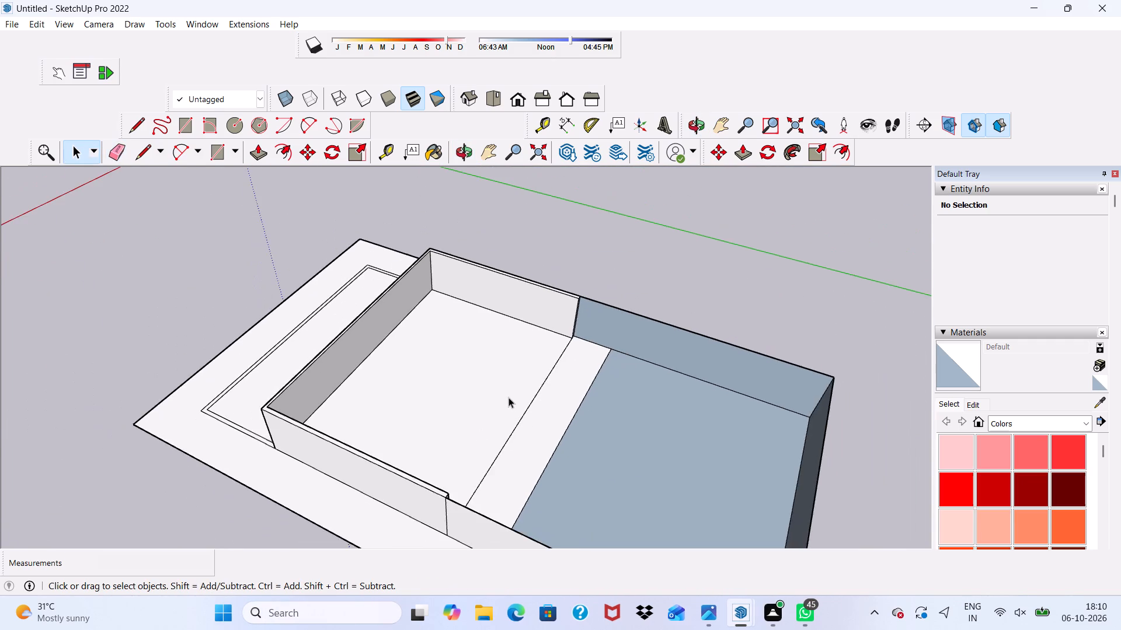
scroll(509, 397, "up", 5)
scroll(422, 349, "down", 5)
scroll(340, 339, "down", 1)
scroll(378, 386, "up", 3)
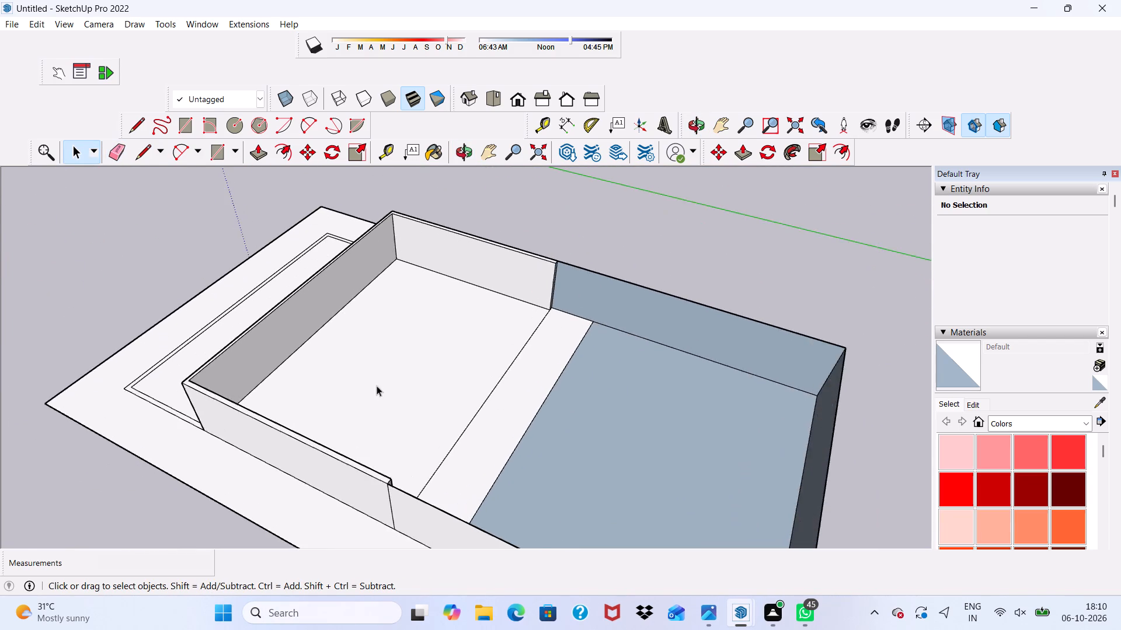
scroll(377, 386, "up", 2)
scroll(436, 332, "up", 6)
scroll(422, 278, "down", 4)
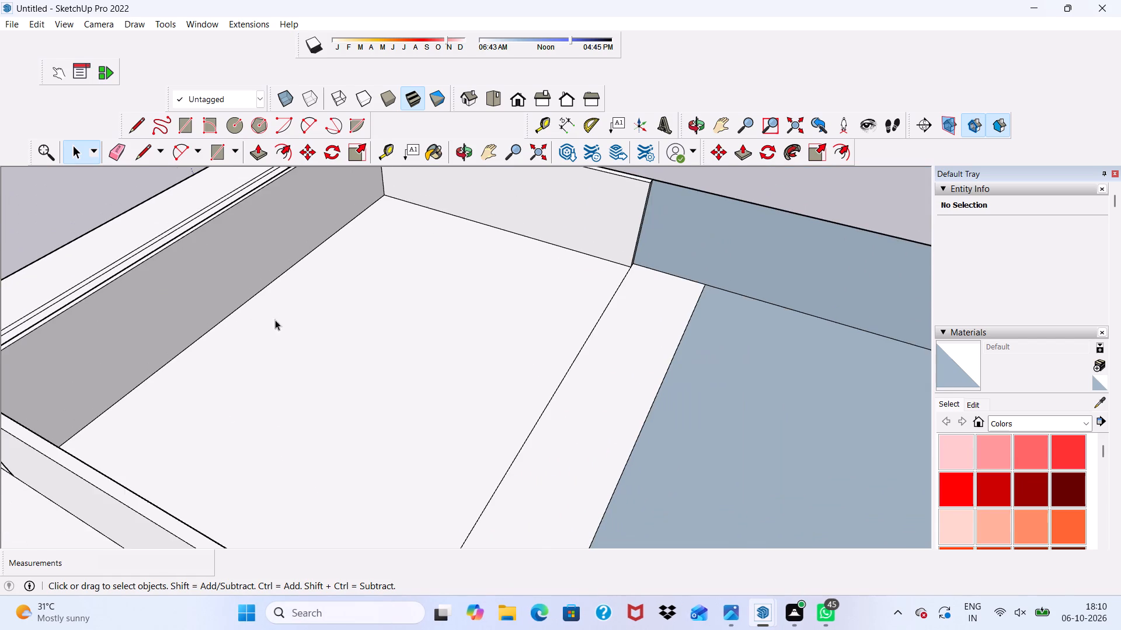
Push/Pull the exposed 9" end of the side wall nearest the green axis 43' 9 1/4" to the extension's far corner.
middle_click_drag(550, 272, 408, 250)
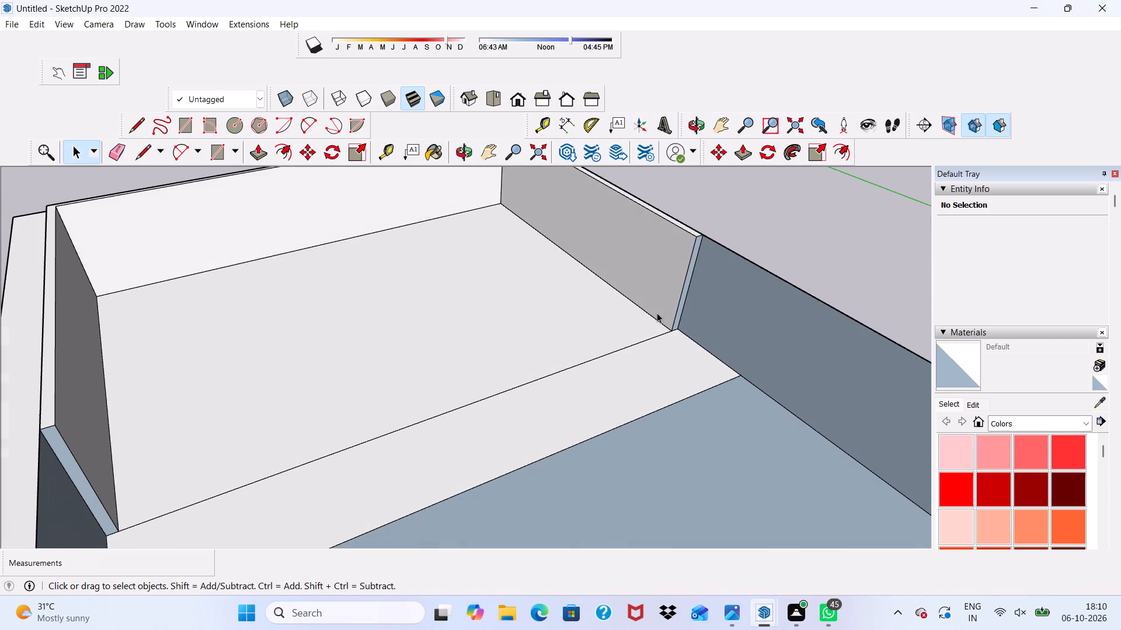
scroll(657, 309, "up", 4)
left_click(255, 150)
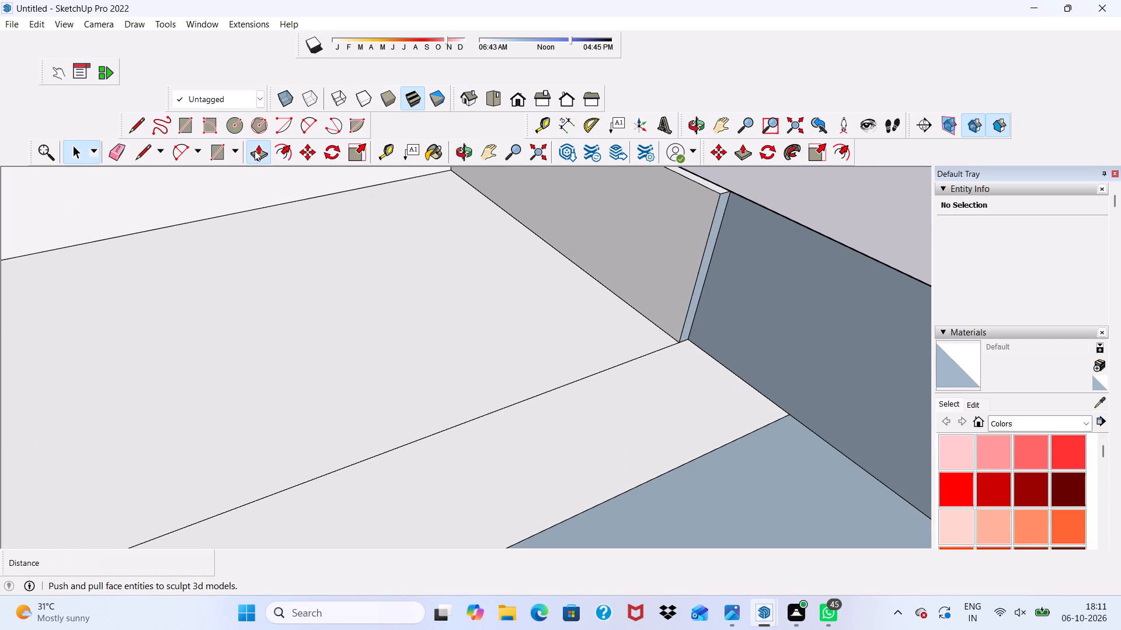
left_click(703, 265)
scroll(738, 317, "down", 6)
scroll(761, 329, "up", 4)
scroll(761, 329, "down", 15)
scroll(777, 377, "up", 3)
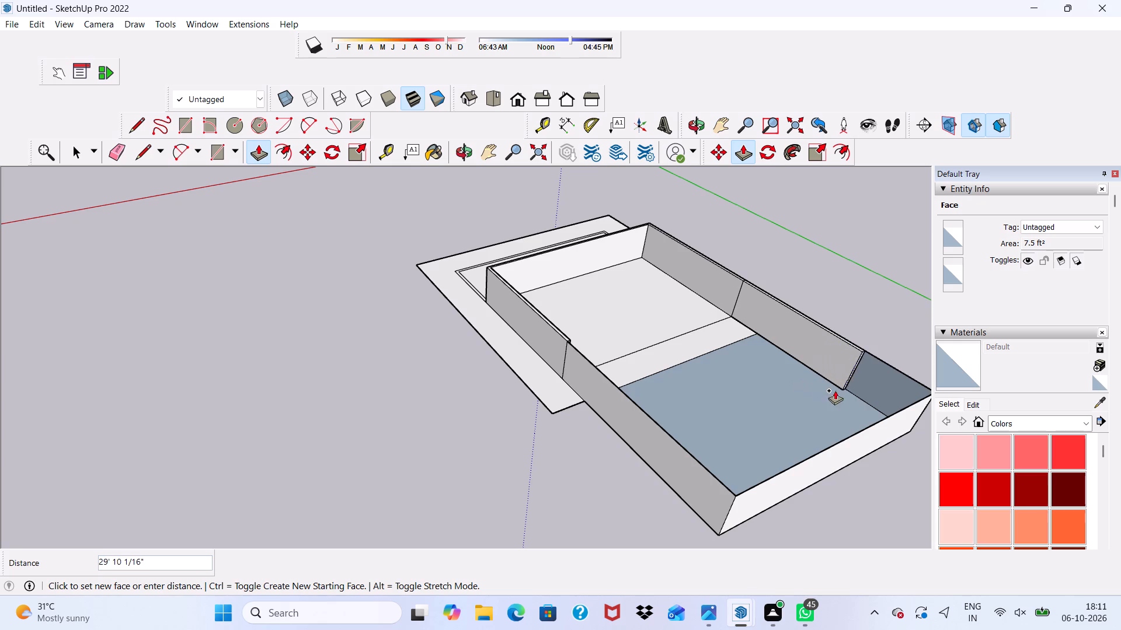
scroll(907, 404, "down", 1)
middle_click_drag(909, 404, 960, 406)
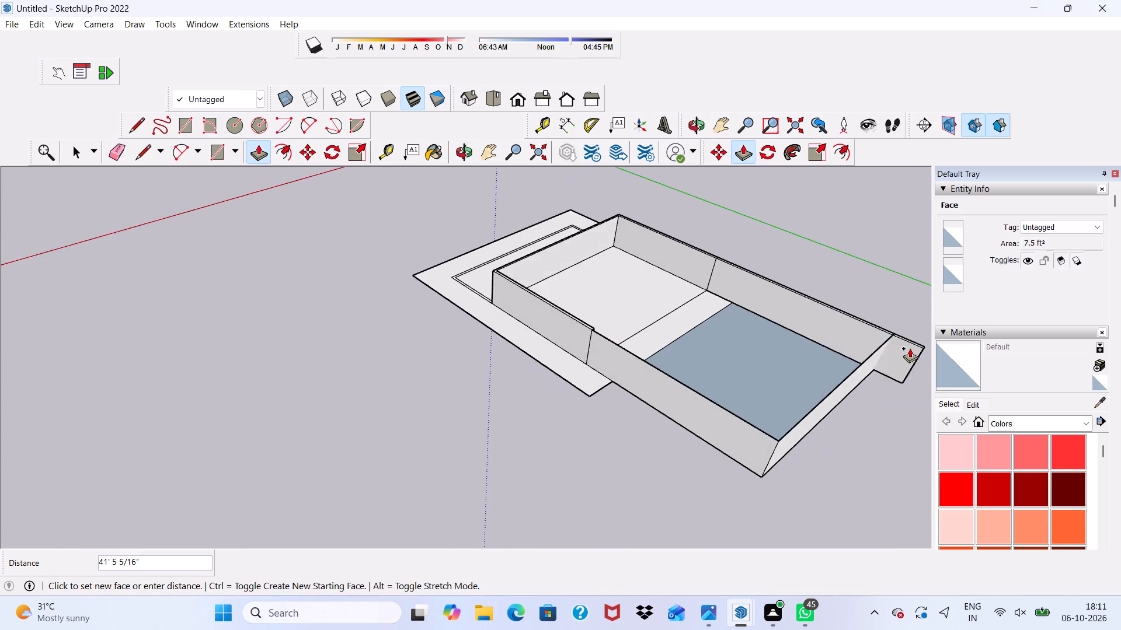
scroll(906, 344, "up", 15)
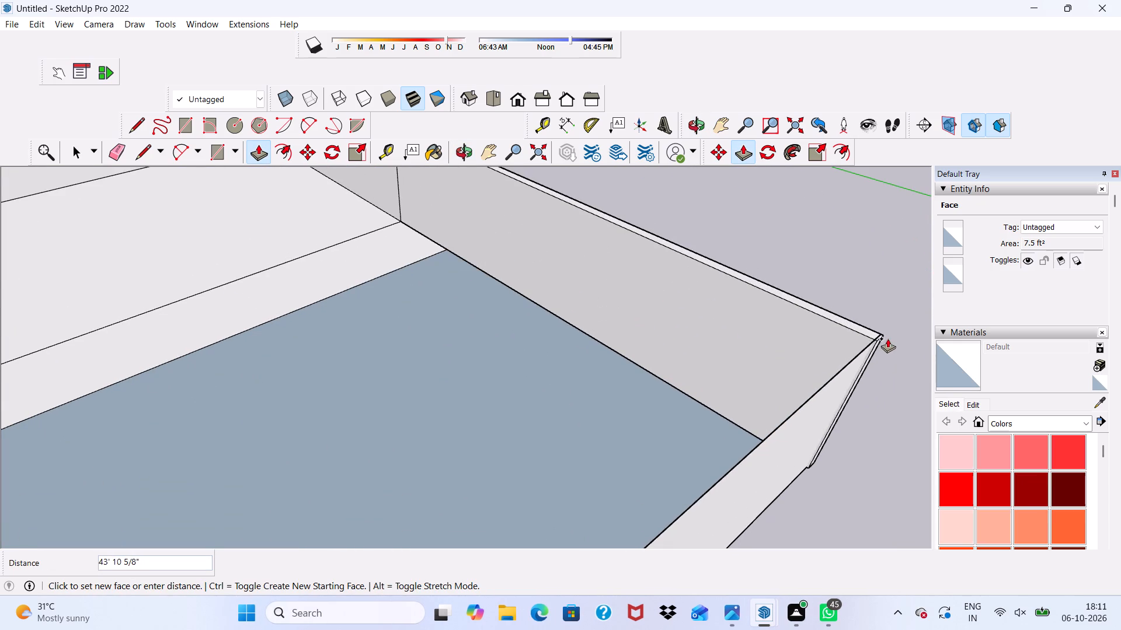
scroll(875, 337, "up", 7)
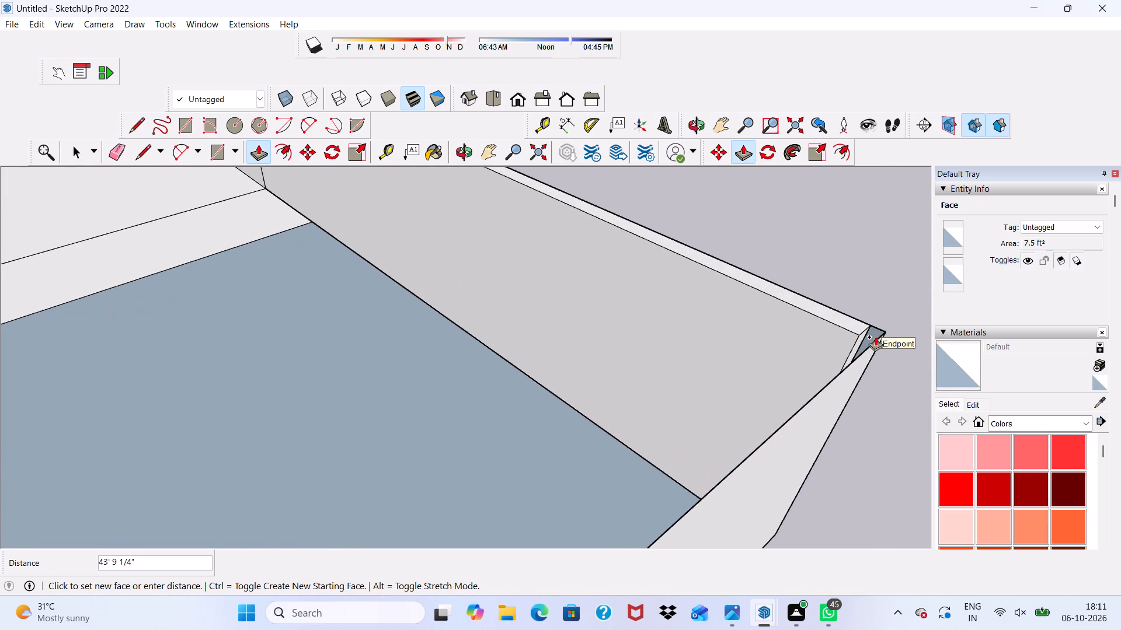
left_click(884, 335)
scroll(884, 335, "up", 4)
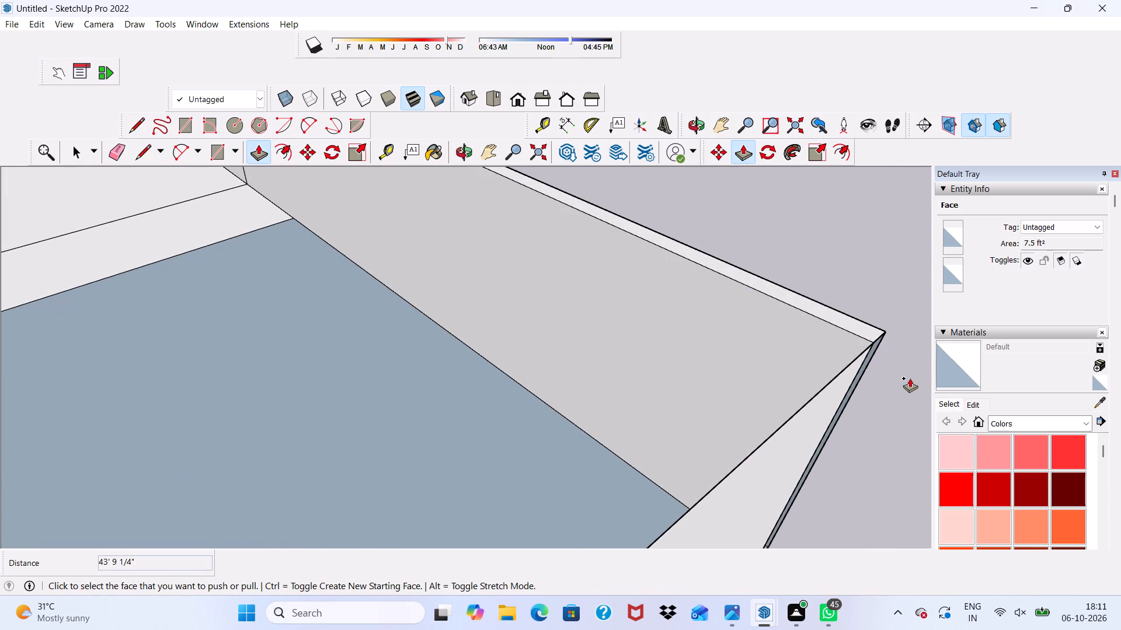
middle_click_drag(908, 377, 821, 326)
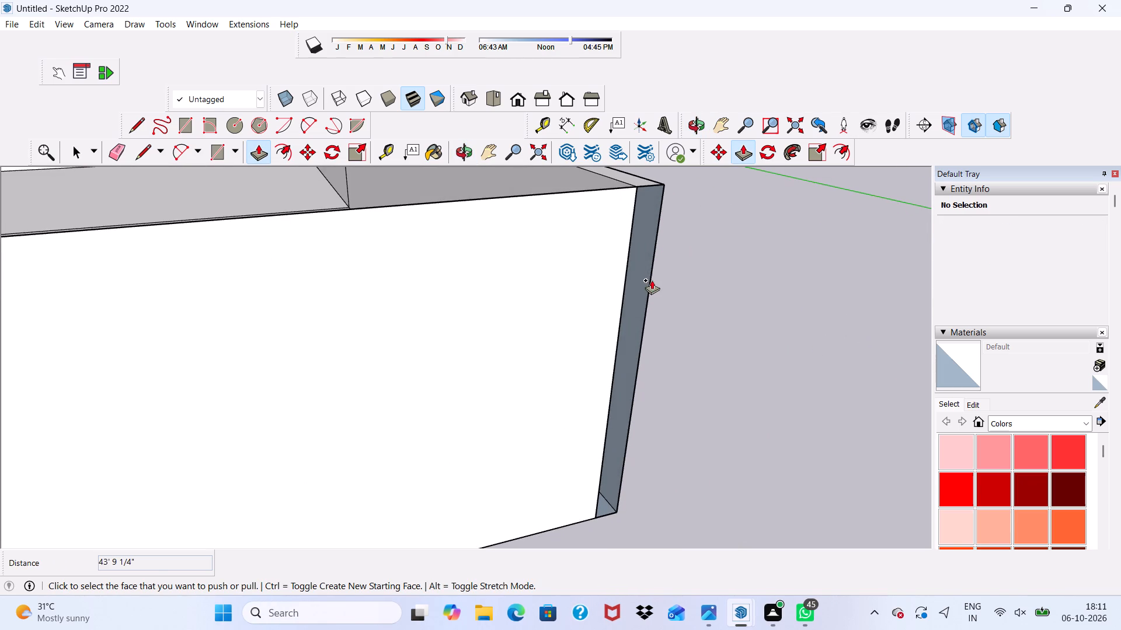
Push/Pull the extension's side wall nearest the green axis inward about 9 7/8".
left_click(642, 286)
scroll(517, 289, "down", 1)
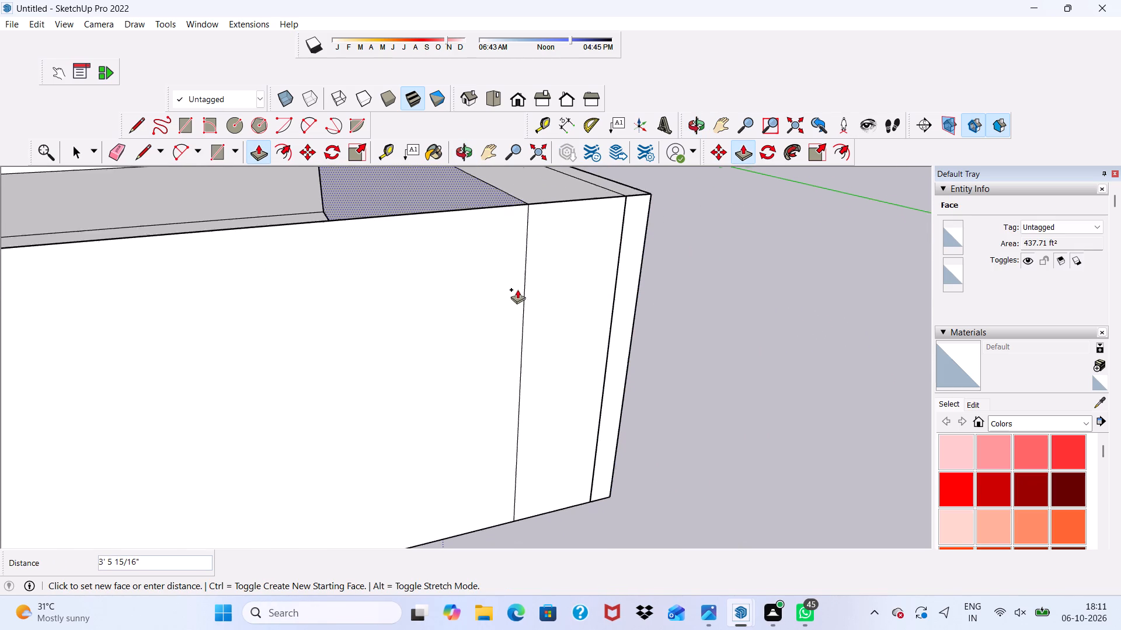
scroll(517, 289, "down", 2)
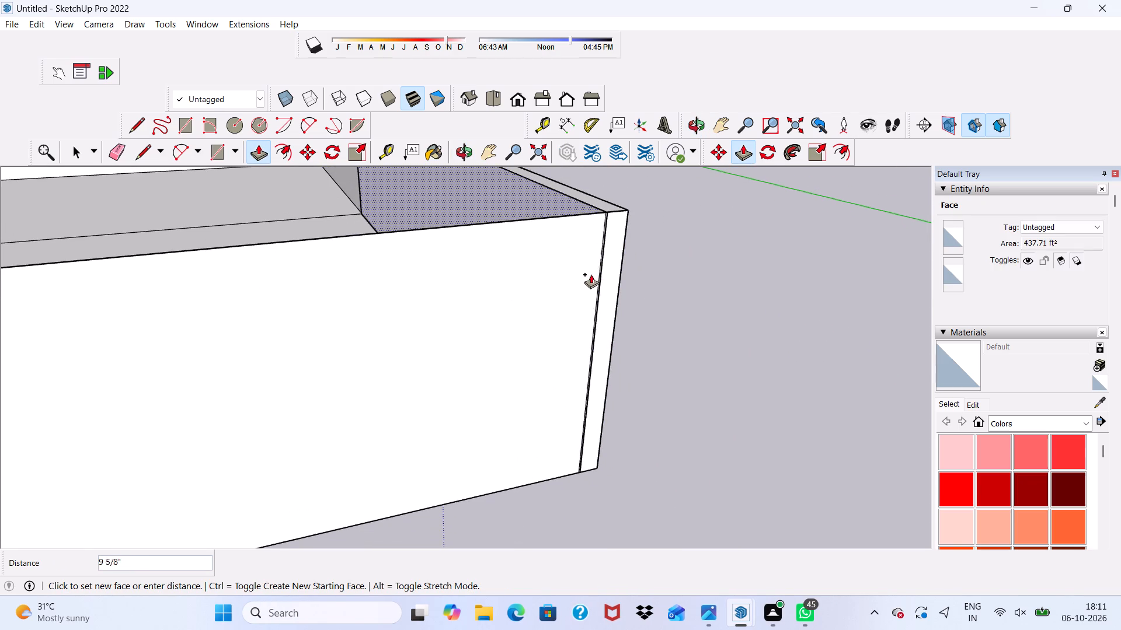
left_click(590, 274)
Push/Pull the inner face of the extension's end wall 9" inward to thicken it.
scroll(590, 274, "down", 5)
middle_click_drag(593, 314, 941, 279)
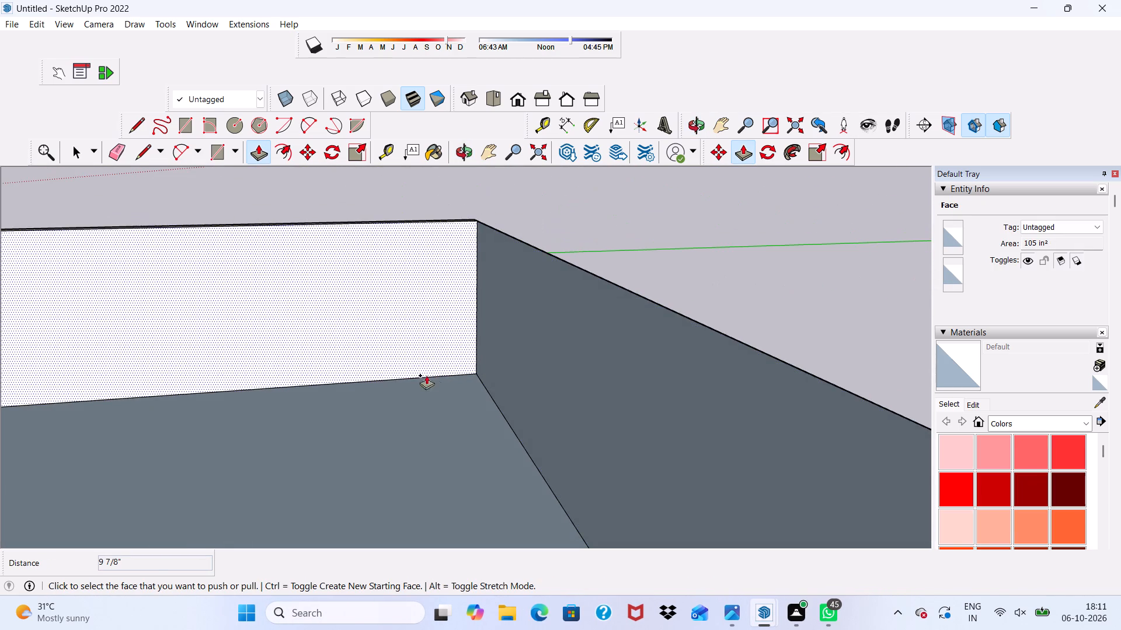
left_click(532, 346)
scroll(489, 302, "down", 1)
middle_click_drag(489, 300, 503, 311)
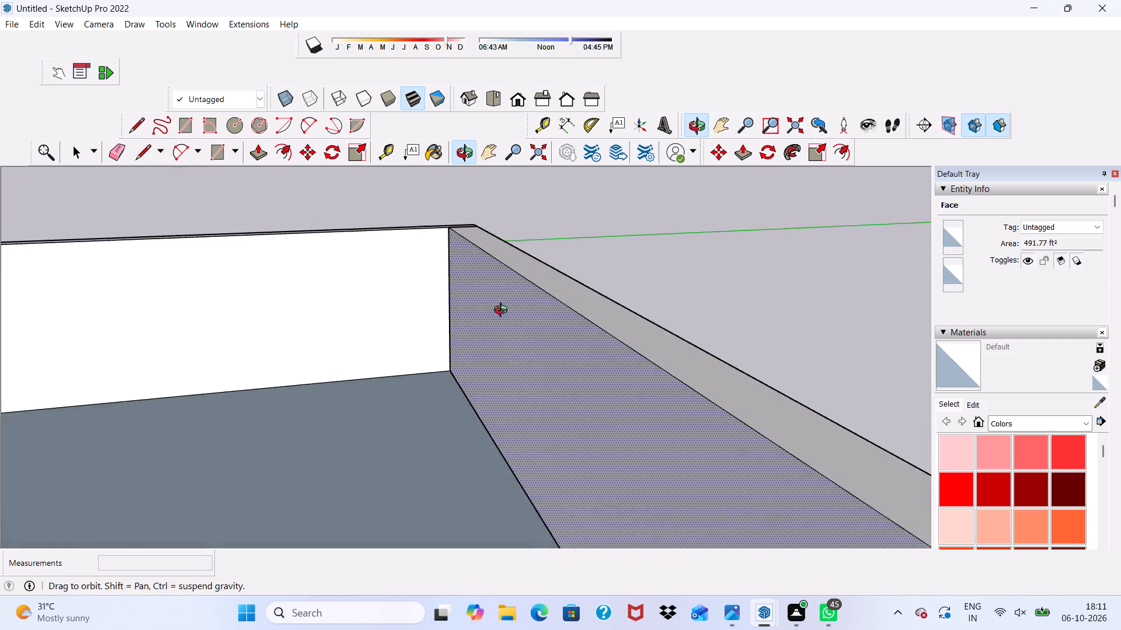
middle_click_drag(503, 311, 634, 374)
scroll(635, 374, "down", 1)
scroll(479, 232, "up", 3)
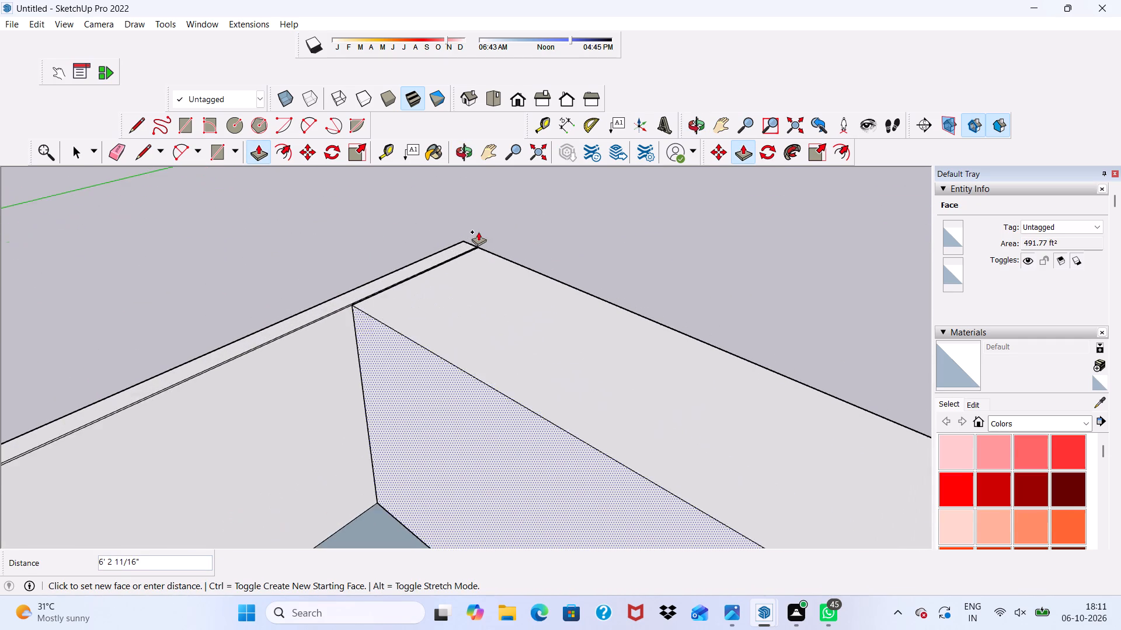
scroll(478, 232, "up", 4)
scroll(464, 288, "up", 1)
scroll(464, 288, "down", 4)
scroll(517, 265, "down", 4)
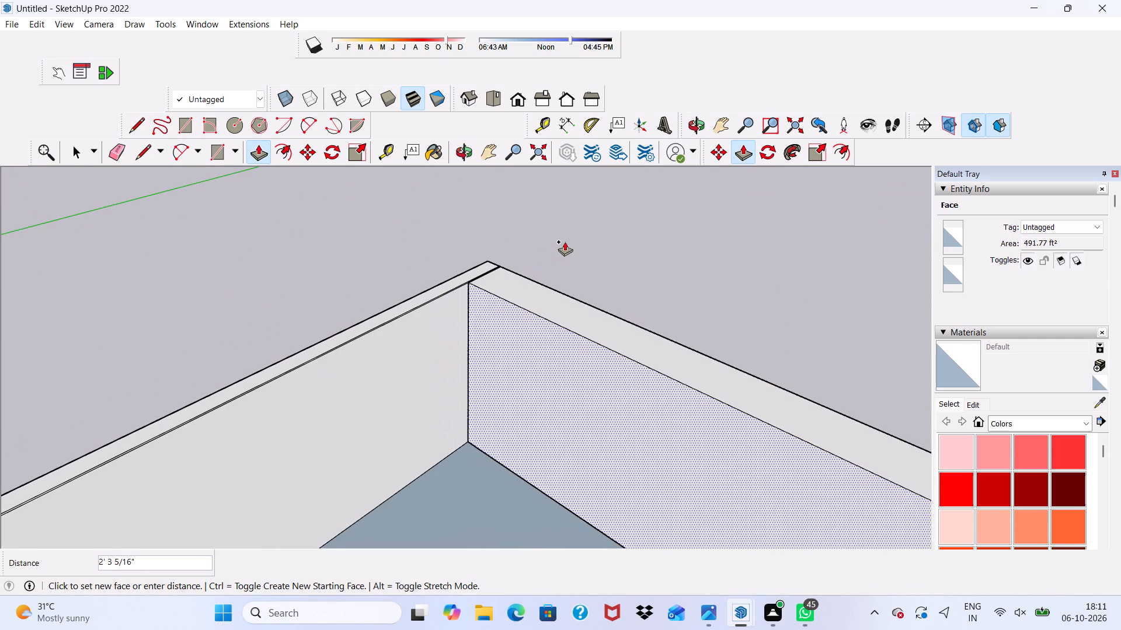
type("9\"")
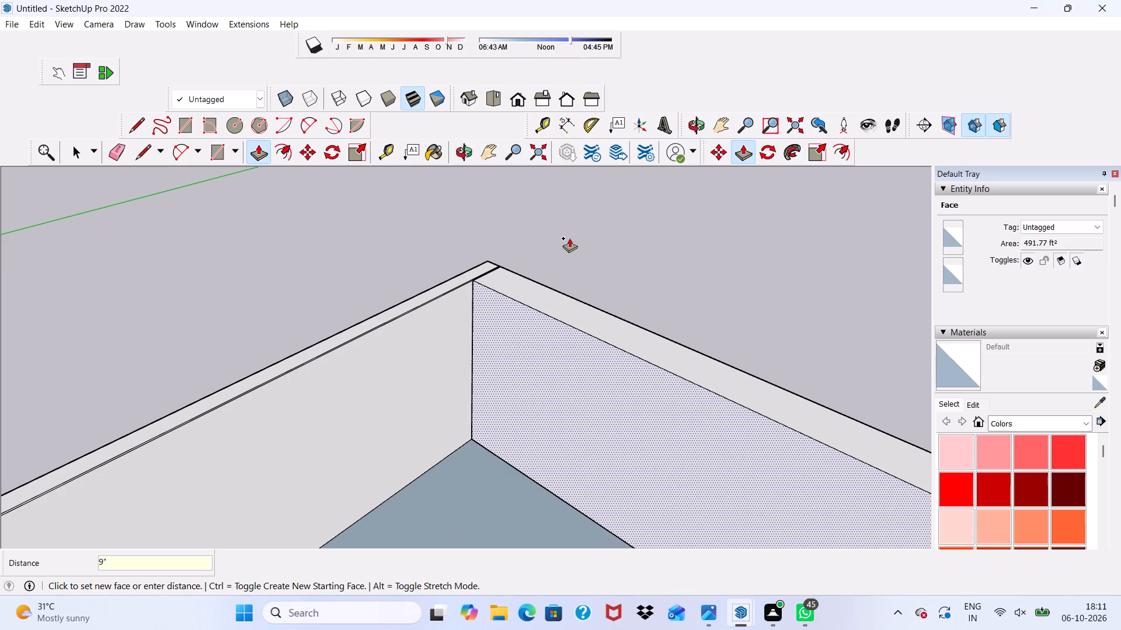
key("Return")
Push/Pull the inner face of the extension's side wall farthest from the green axis 9" inward.
scroll(569, 238, "up", 1)
scroll(569, 237, "down", 14)
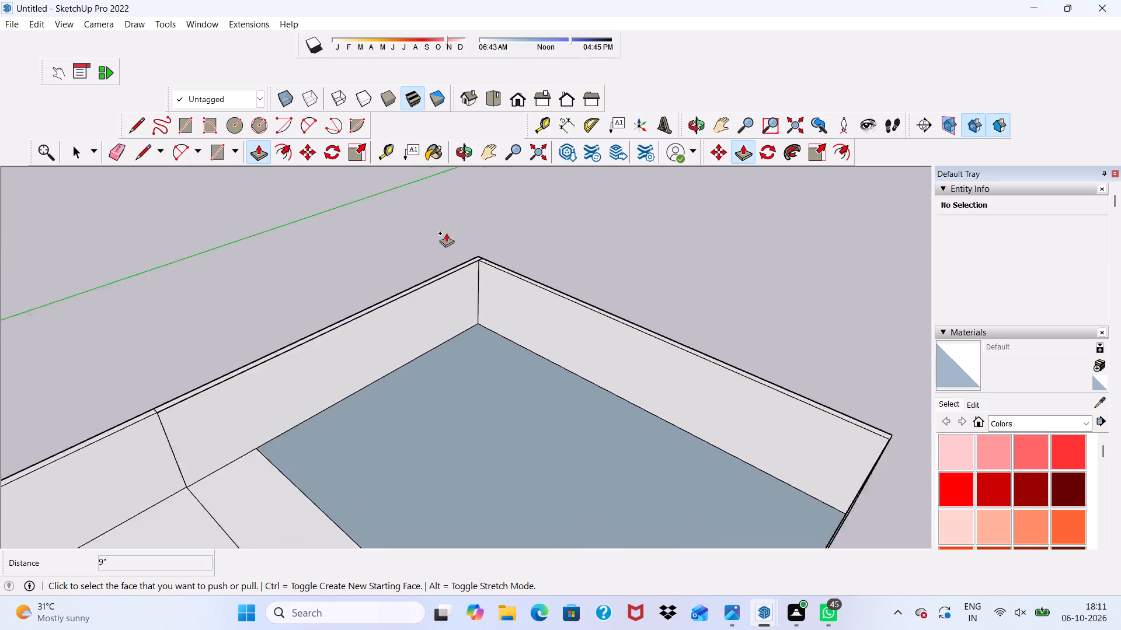
scroll(446, 233, "down", 3)
scroll(573, 281, "up", 4)
middle_click_drag(573, 304, 752, 313)
scroll(765, 336, "up", 6)
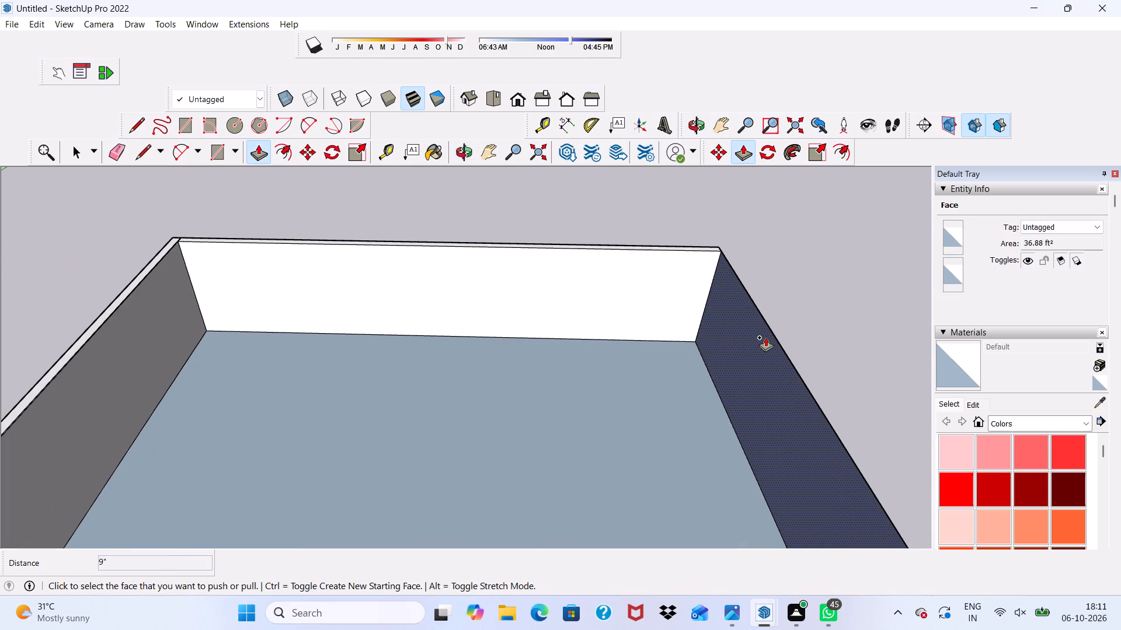
left_click(765, 338)
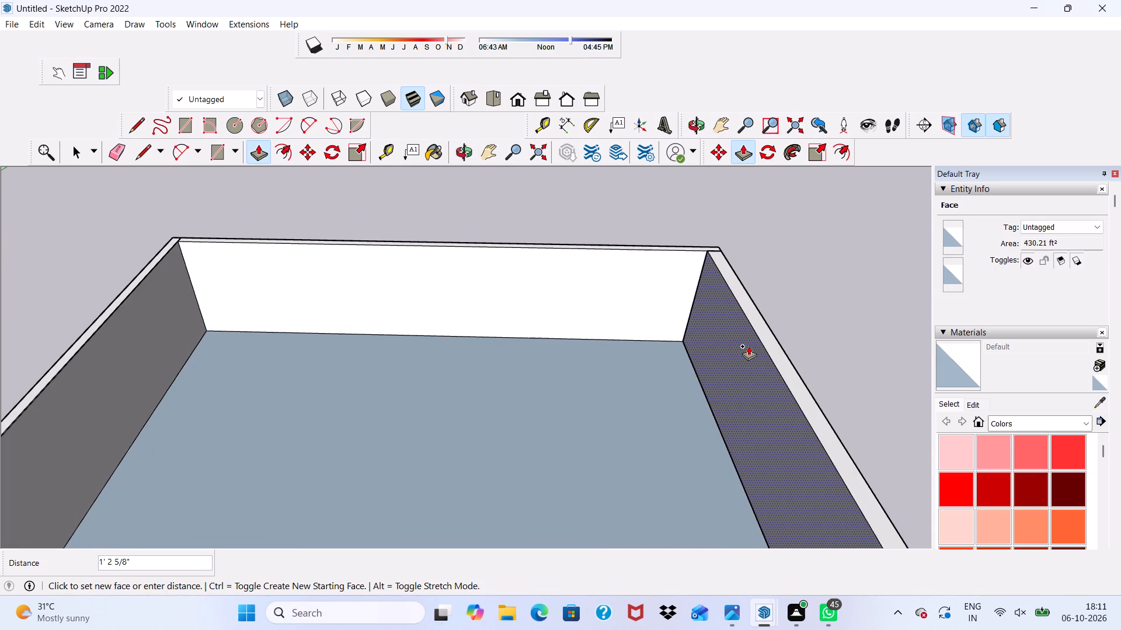
type("9\"")
key("Return")
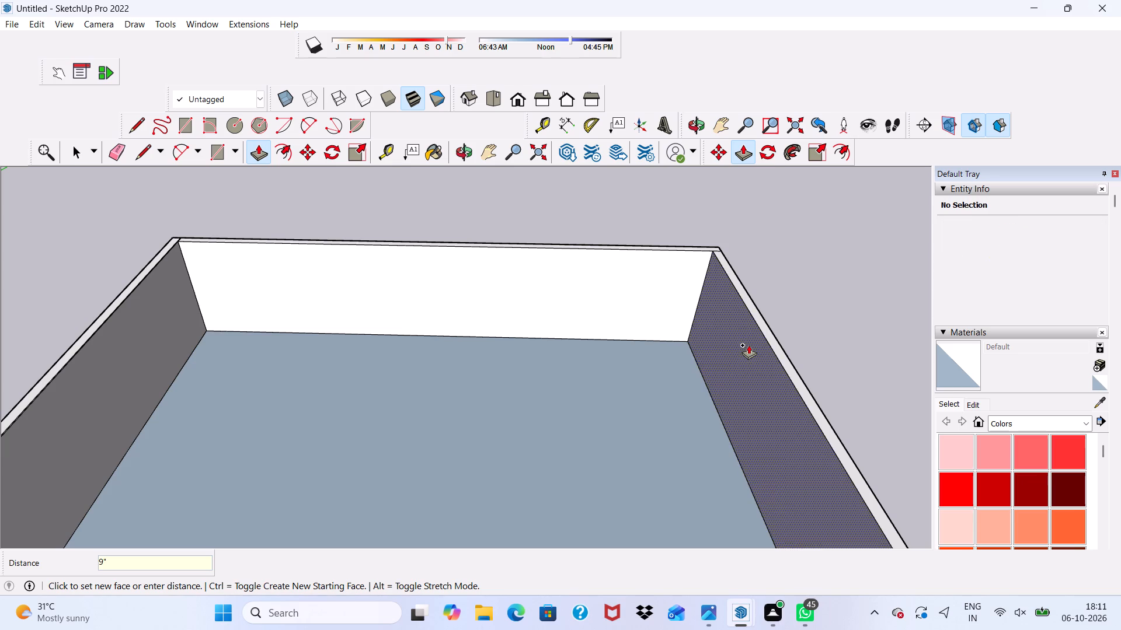
Erase the seams between room and extension: the vertical edge inside the wall nearest the green axis and both lines across the floor.
scroll(749, 345, "up", 1)
scroll(747, 338, "down", 10)
middle_click_drag(673, 342, 221, 300)
scroll(373, 443, "up", 2)
left_click_drag(380, 439, 385, 446)
key("space")
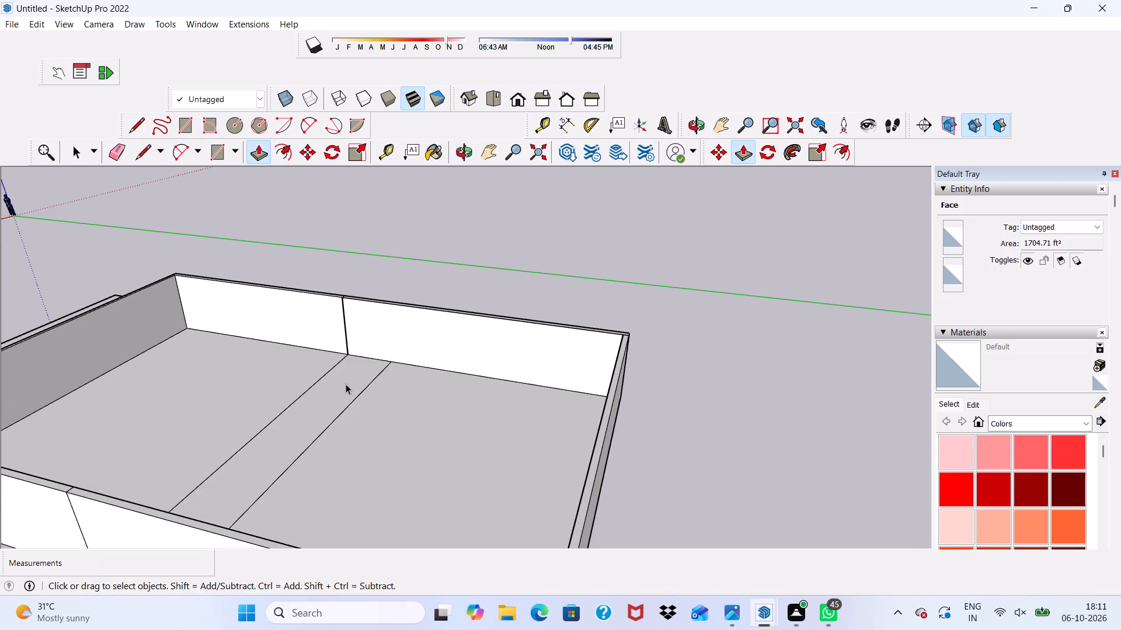
scroll(321, 324, "up", 4)
middle_click_drag(322, 324, 453, 306)
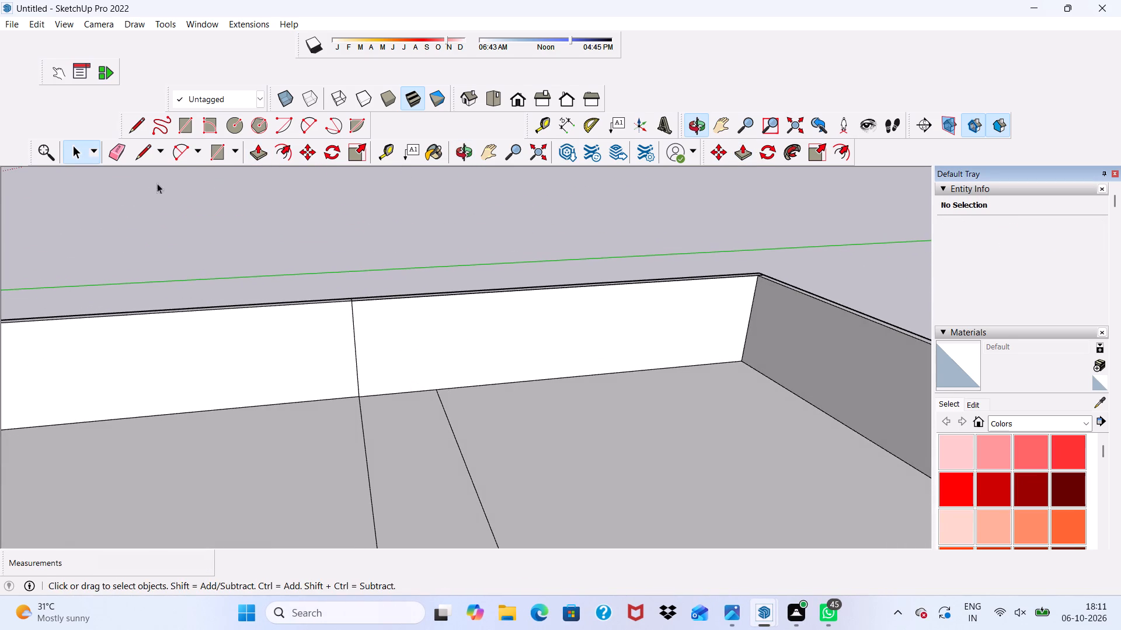
left_click(121, 152)
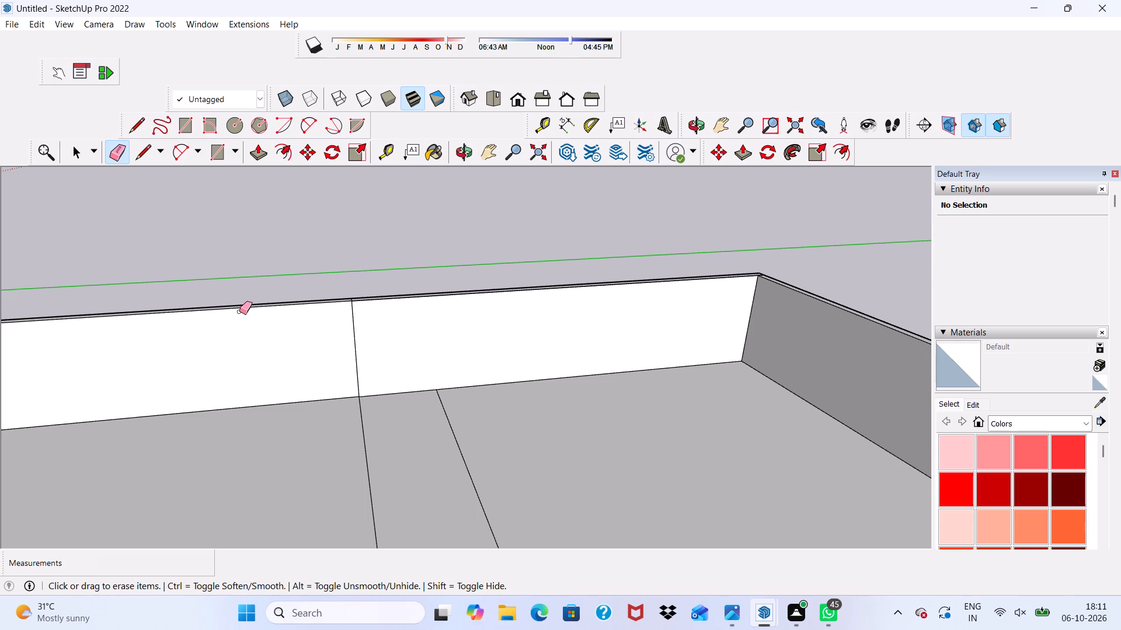
left_click_drag(340, 344, 366, 331)
scroll(392, 370, "up", 3)
left_click_drag(478, 458, 496, 448)
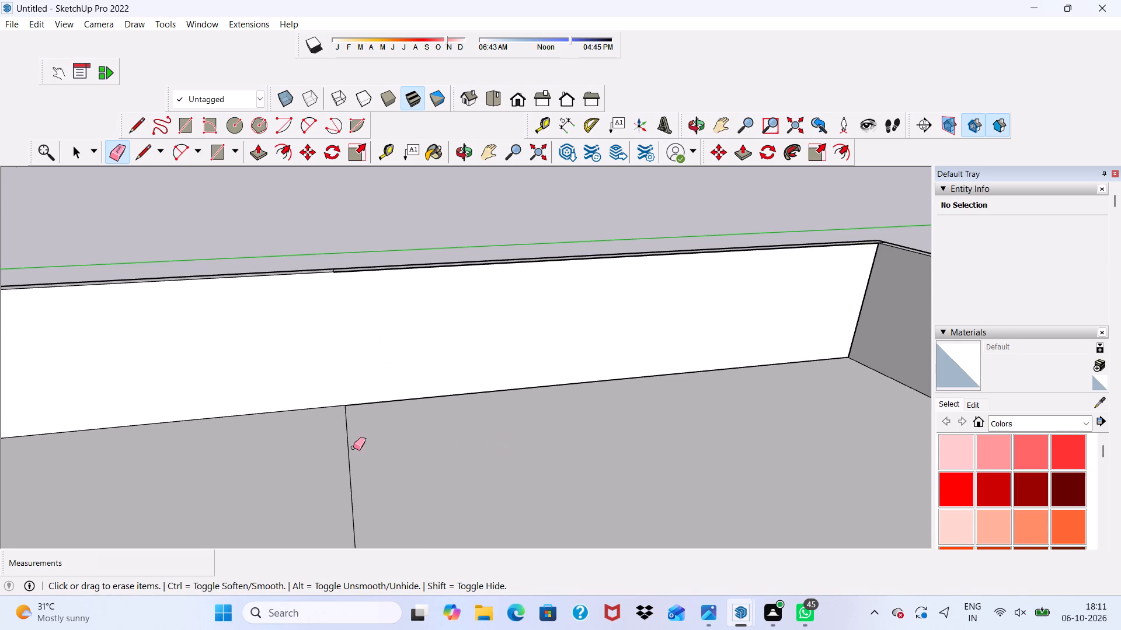
left_click_drag(323, 425, 384, 423)
left_click_drag(358, 460, 342, 472)
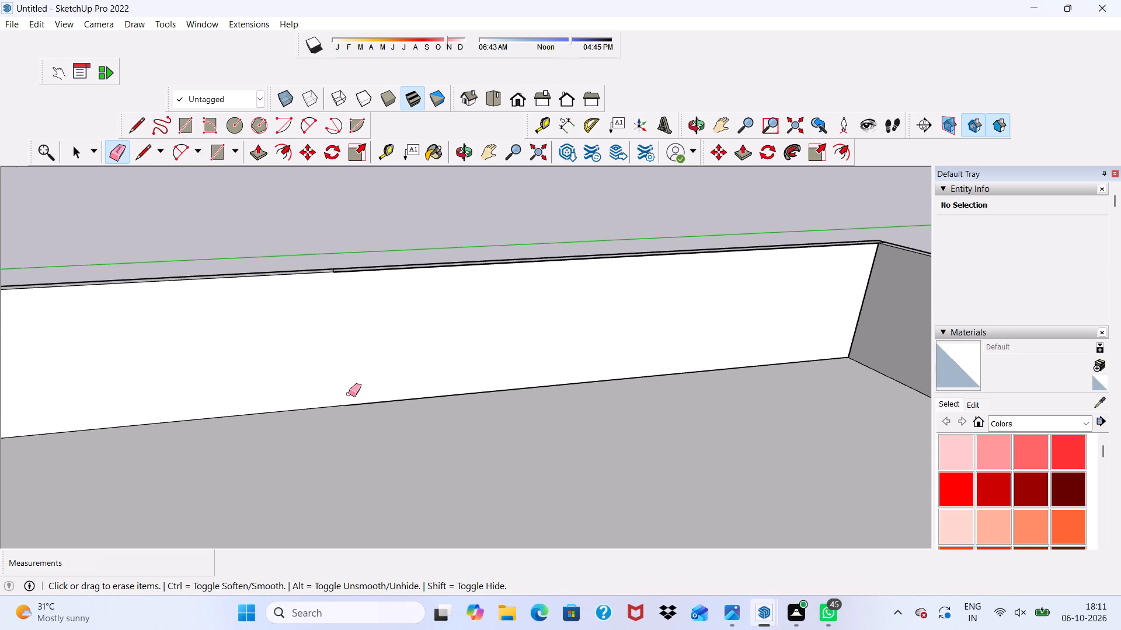
Erase the short seam crossing the top of the wall nearest the green axis, where the room meets the extension.
scroll(350, 376, "down", 3)
scroll(350, 376, "up", 2)
scroll(350, 376, "down", 7)
middle_click_drag(513, 342, 543, 492)
scroll(354, 321, "up", 10)
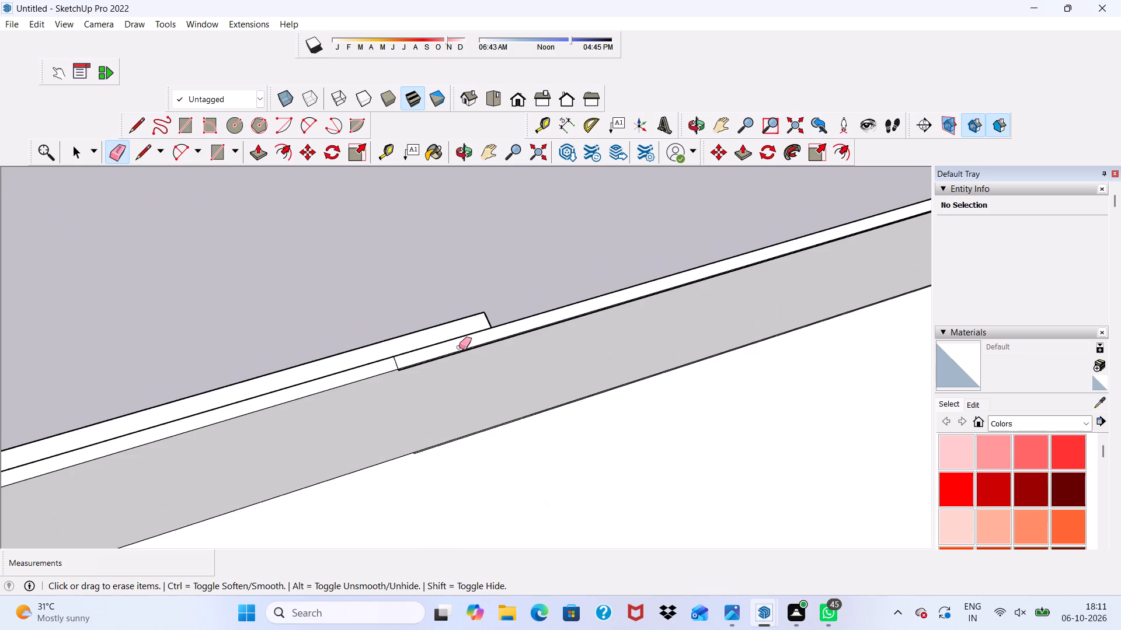
scroll(459, 347, "up", 1)
middle_click_drag(459, 343, 4, 154)
scroll(459, 343, "down", 1)
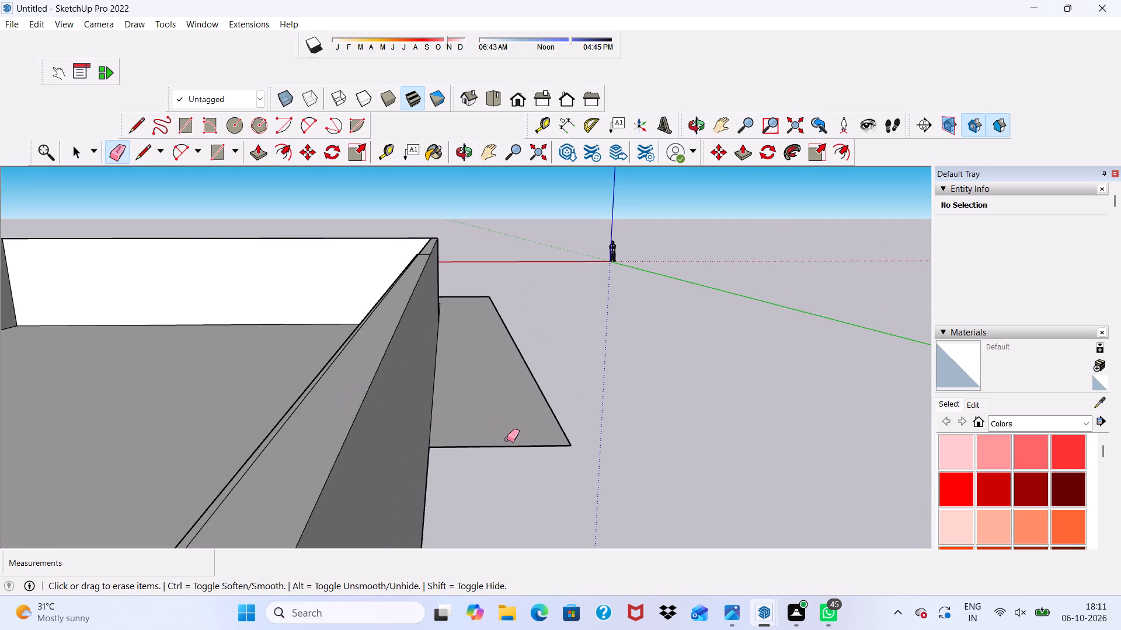
scroll(507, 439, "down", 1)
left_click(507, 447)
scroll(406, 374, "down", 4)
middle_click_drag(406, 374, 486, 423)
scroll(290, 175, "up", 6)
scroll(304, 253, "up", 2)
scroll(290, 272, "down", 4)
scroll(456, 332, "up", 1)
scroll(454, 357, "down", 1)
scroll(451, 399, "up", 1)
scroll(445, 435, "down", 1)
scroll(297, 307, "up", 3)
scroll(297, 307, "down", 12)
scroll(489, 433, "down", 6)
scroll(525, 584, "up", 4)
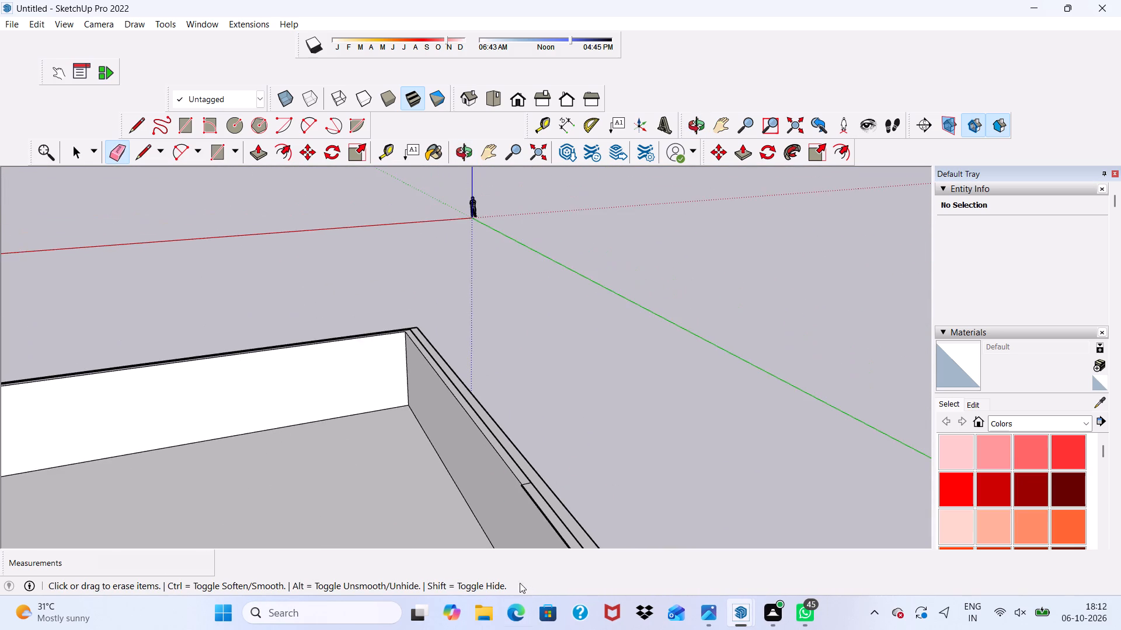
scroll(520, 583, "up", 17)
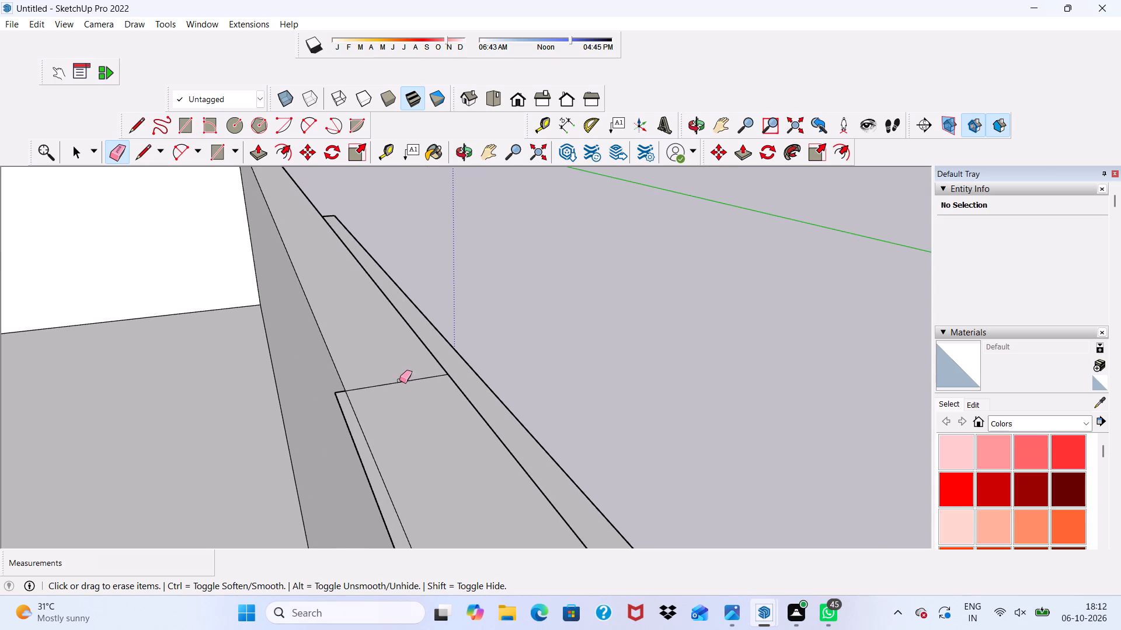
left_click_drag(400, 365, 403, 392)
scroll(376, 392, "up", 7)
left_click(371, 385)
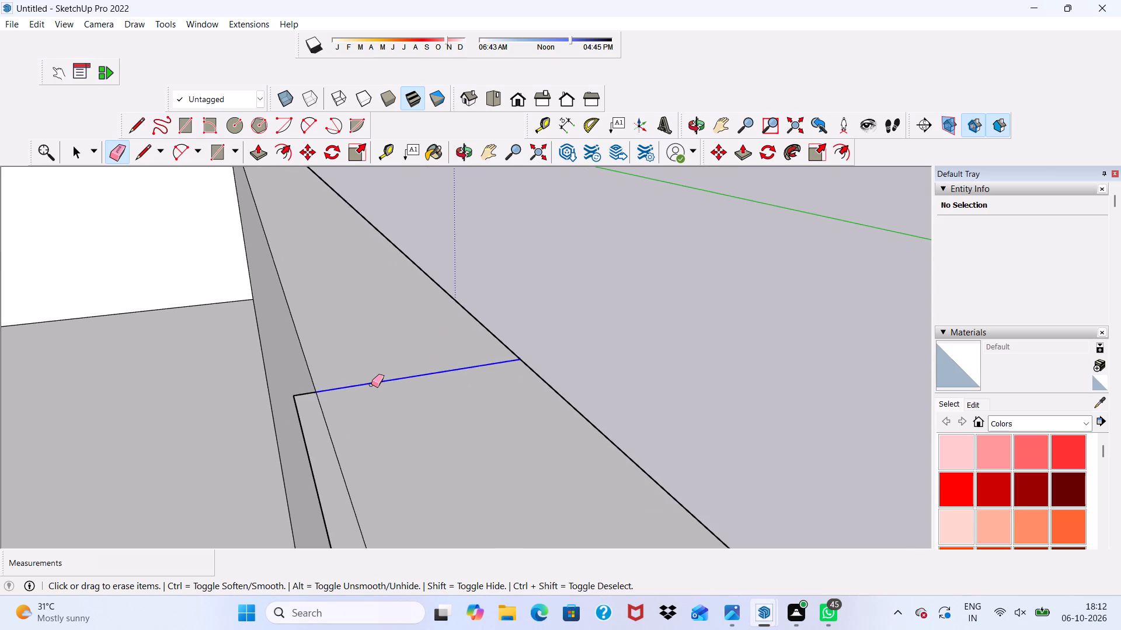
Erase the long edge of the narrow lip along the inner top of the extended wall nearest the green axis.
scroll(320, 433, "down", 1)
middle_click_drag(316, 438, 451, 351)
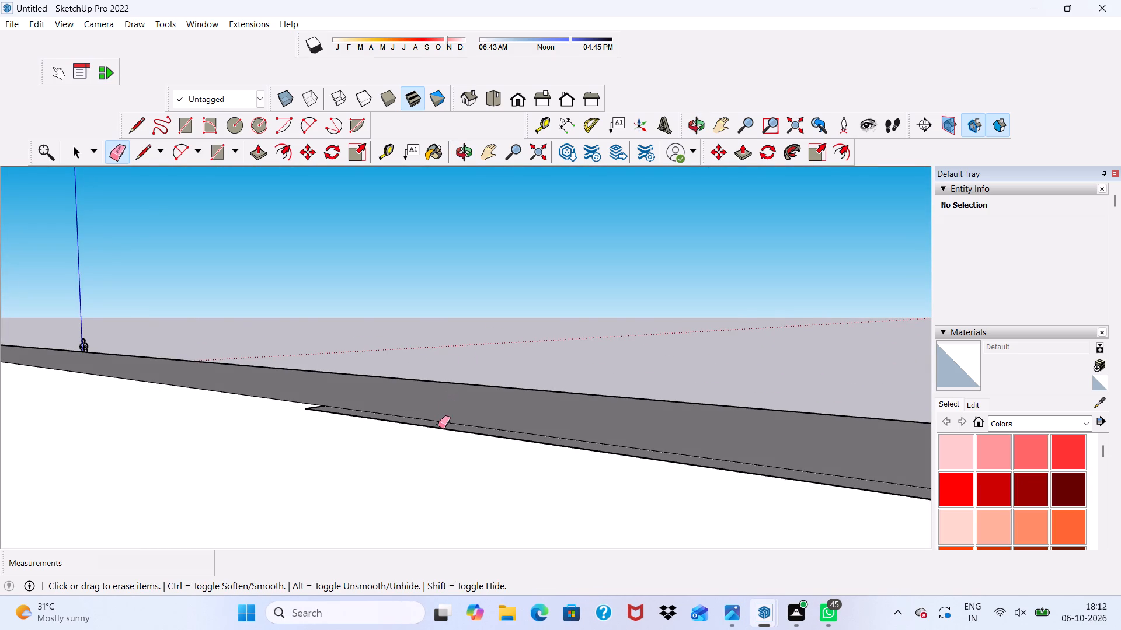
left_click(438, 426)
Erase the short stray edge left projecting from the inner top edge of that wall, keeping the wall's own edge.
scroll(332, 421, "up", 1)
scroll(332, 421, "down", 2)
scroll(332, 418, "up", 3)
left_click(312, 402)
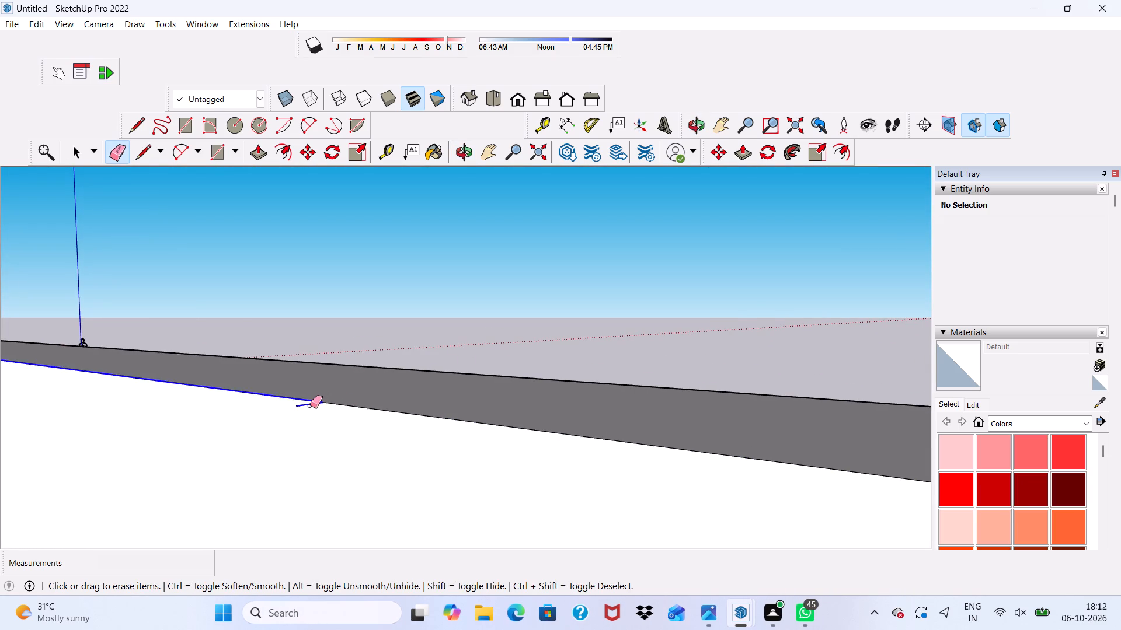
key("ctrl+z")
scroll(315, 459, "up", 3, "ctrl")
scroll(321, 383, "up", 2)
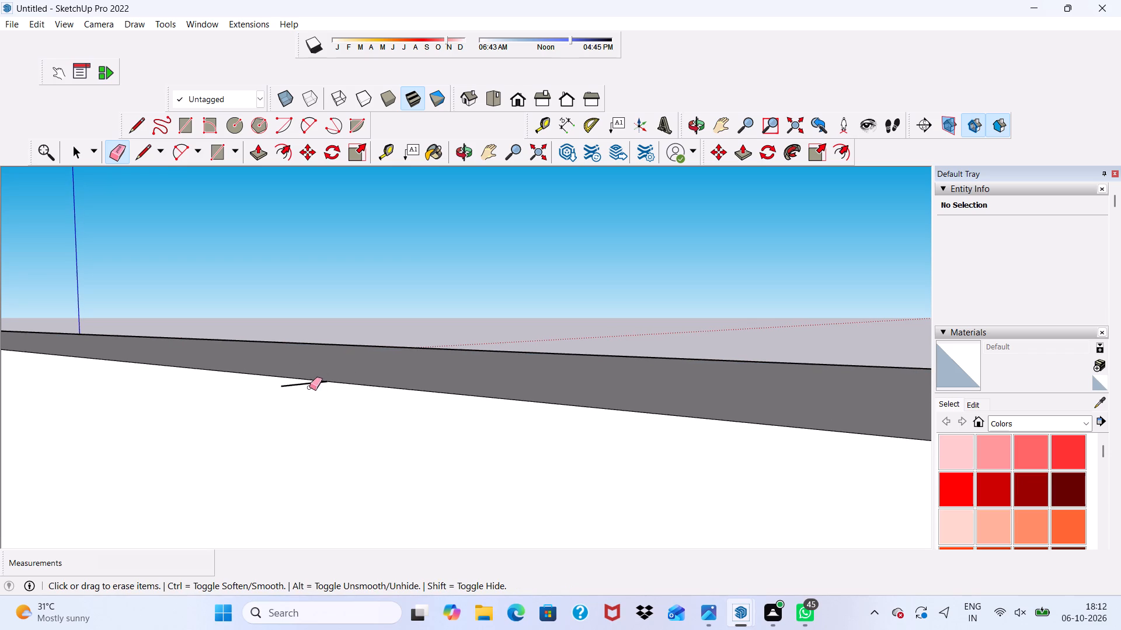
scroll(71, 460, "down", 2)
scroll(302, 377, "up", 1)
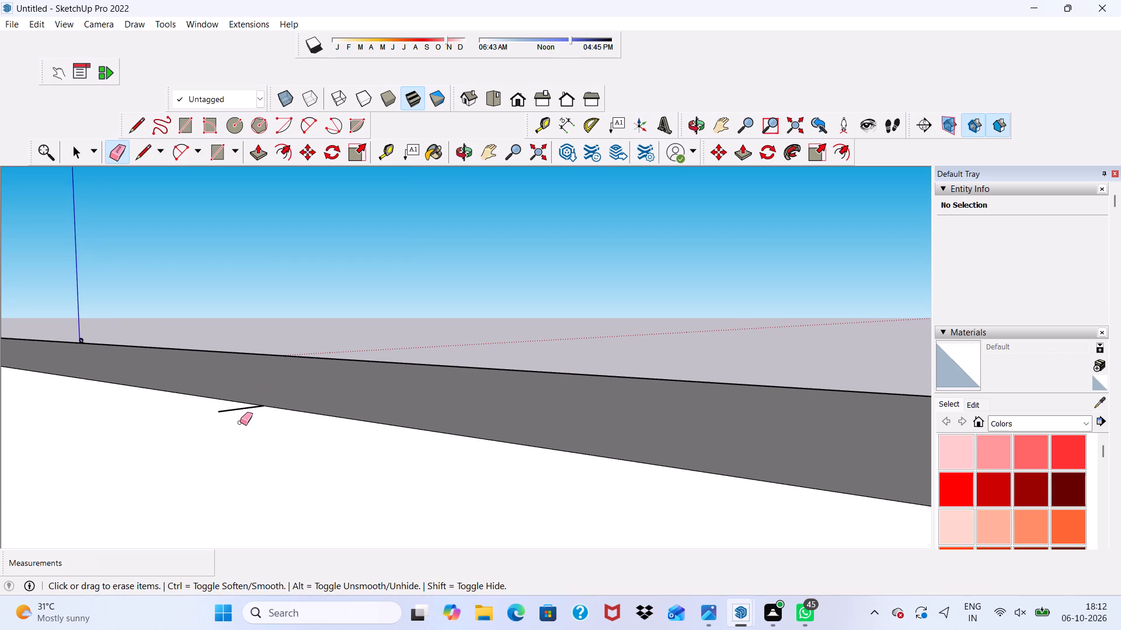
scroll(228, 426, "up", 7)
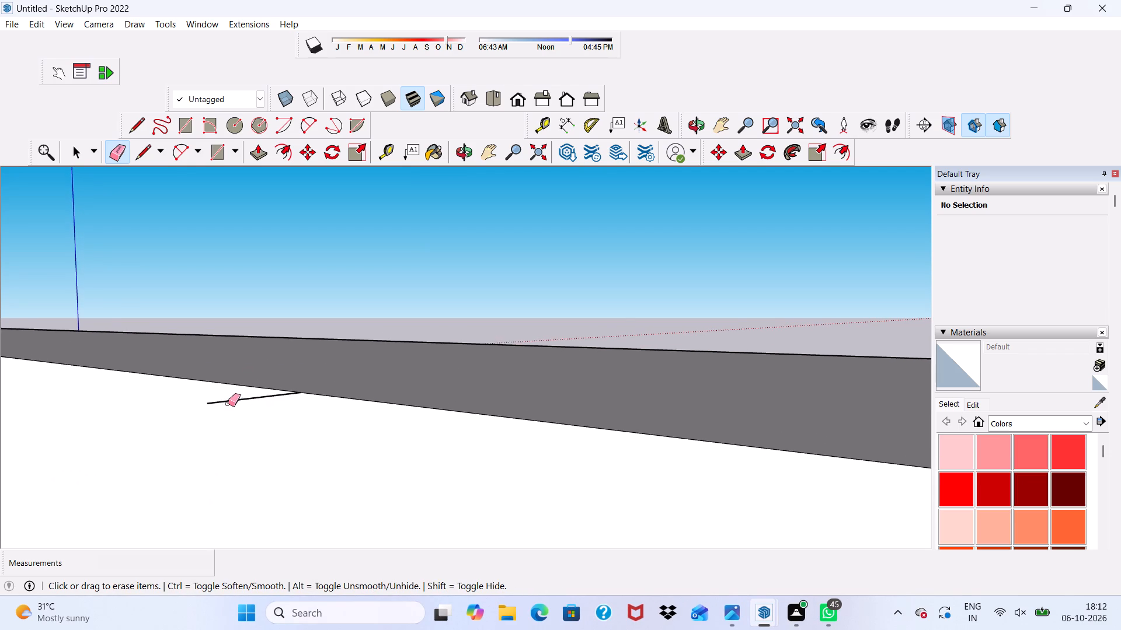
scroll(228, 404, "up", 2)
left_click(228, 402)
Erase the vertical seam on the outer face of the long wall farthest from the green axis.
scroll(228, 400, "down", 9)
scroll(38, 429, "up", 1)
scroll(83, 468, "down", 2)
scroll(422, 484, "up", 1)
scroll(422, 484, "down", 8)
scroll(433, 489, "up", 1)
scroll(433, 489, "down", 2)
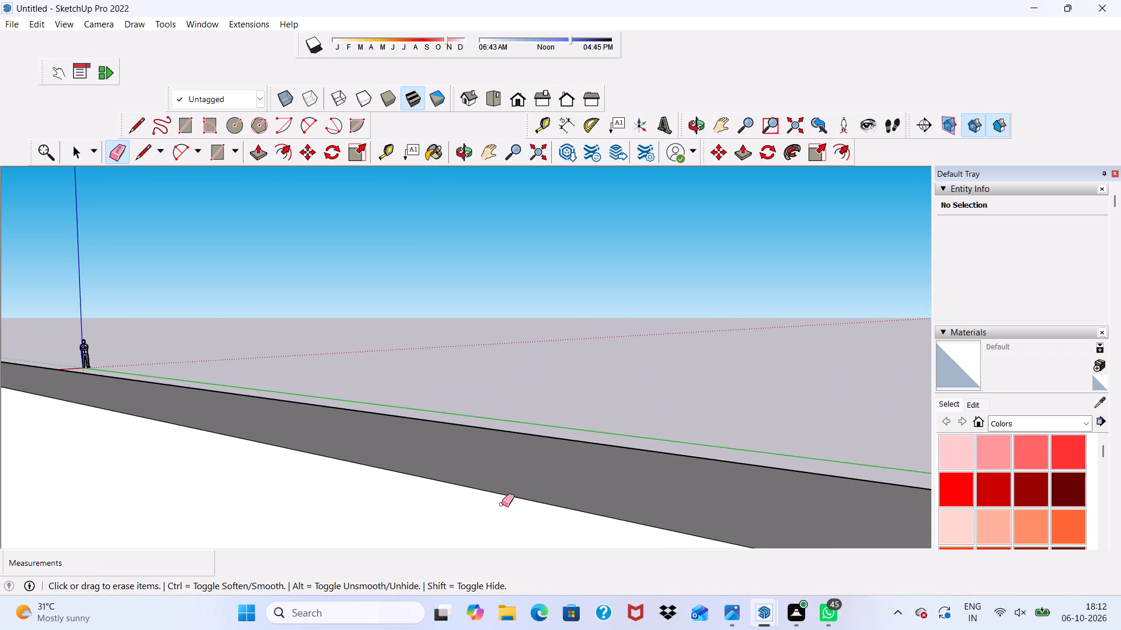
scroll(502, 504, "down", 6)
scroll(578, 441, "up", 1)
scroll(578, 441, "down", 5)
scroll(569, 414, "up", 3)
scroll(574, 419, "down", 17)
scroll(649, 396, "up", 1)
scroll(649, 396, "down", 3)
scroll(591, 386, "down", 1)
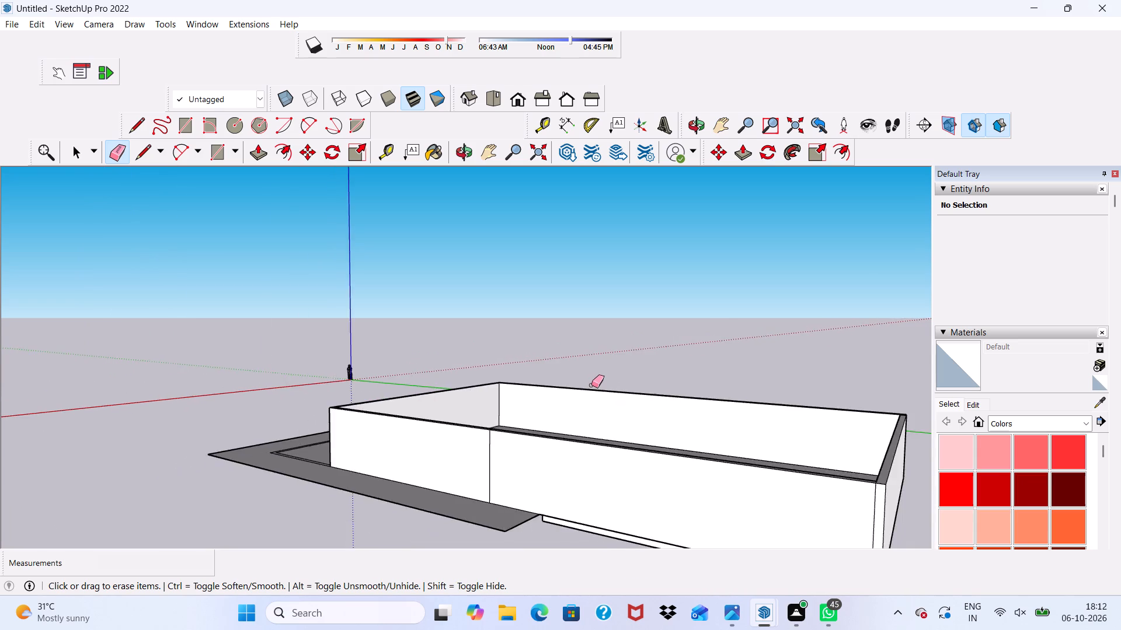
middle_click_drag(591, 385, 743, 425)
scroll(597, 553, "up", 9)
left_click(609, 481)
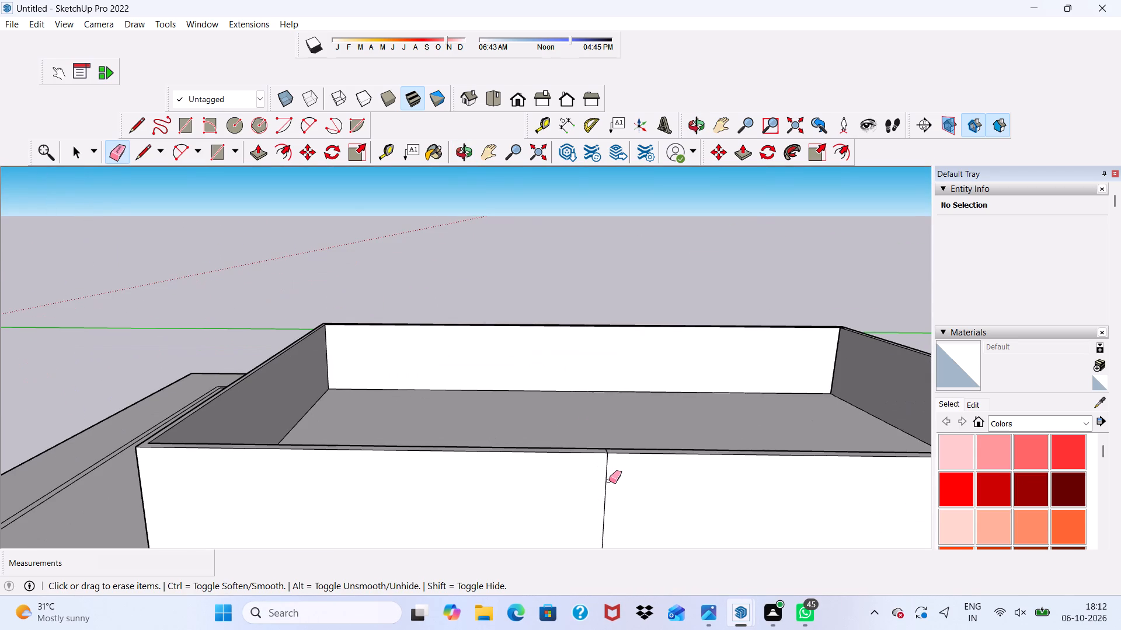
scroll(609, 480, "up", 3)
left_click_drag(609, 480, 597, 471)
Erase the short seam crossing the top of that same long wall.
scroll(618, 406, "up", 2)
scroll(618, 406, "down", 1)
scroll(618, 406, "up", 3)
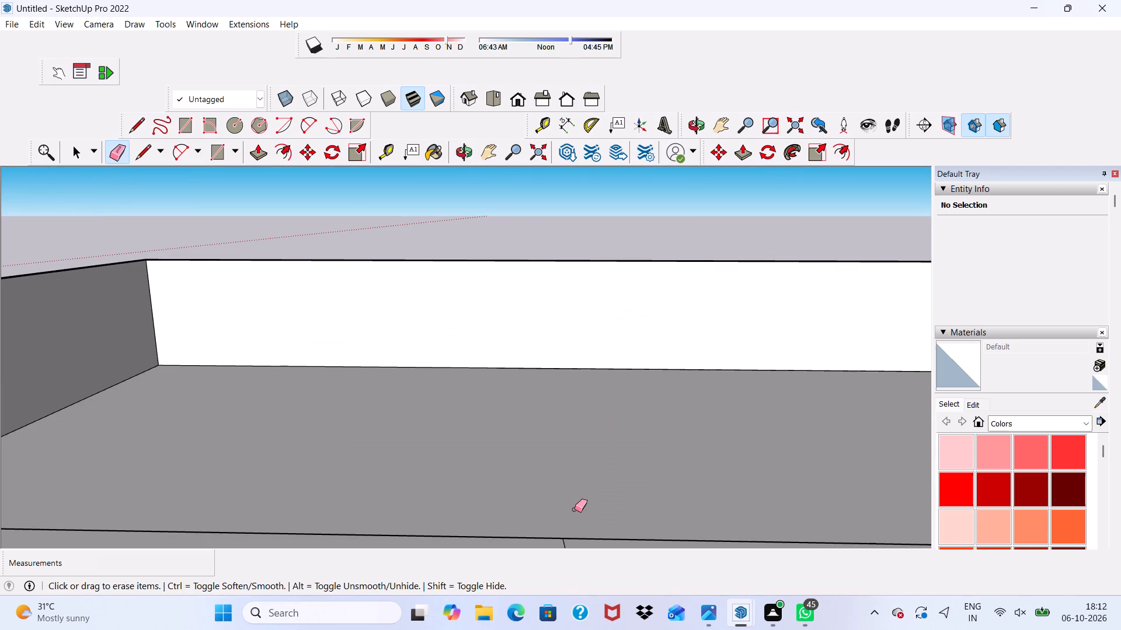
left_click(563, 542)
Push the underside of the floor slab below the extended part of the room upward, removing that slab.
scroll(563, 541, "down", 6)
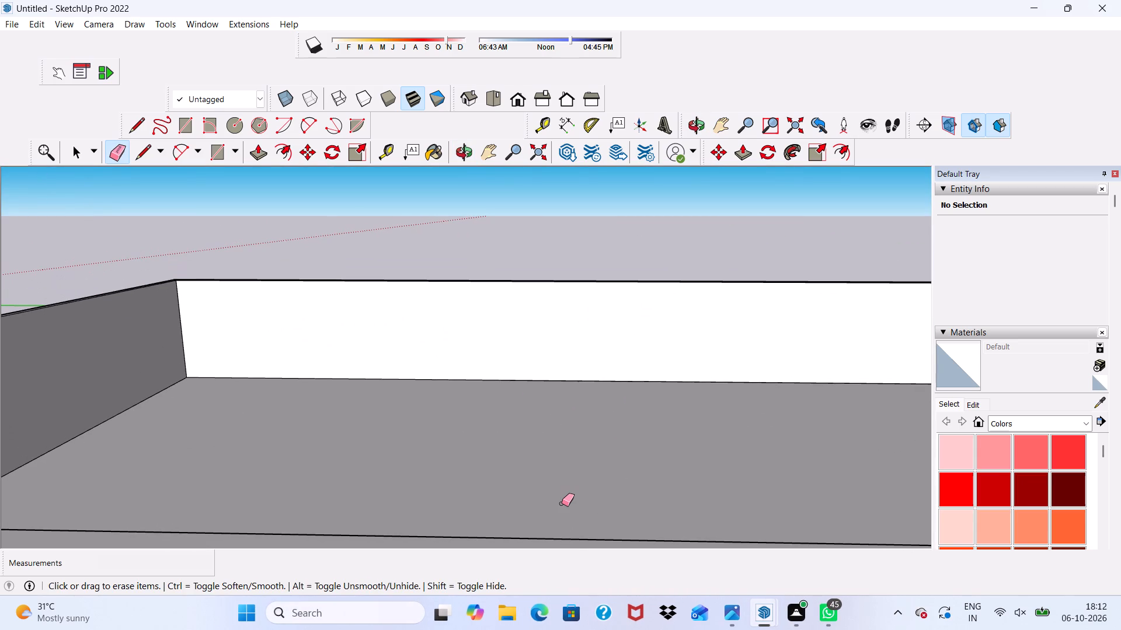
scroll(562, 503, "down", 4)
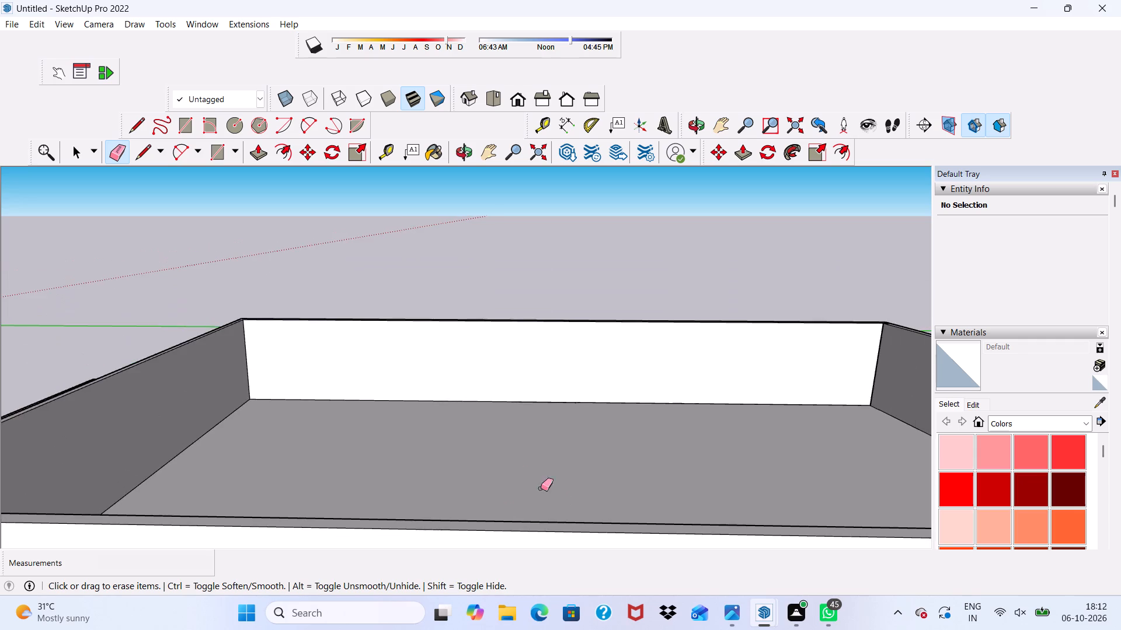
scroll(486, 456, "down", 4)
scroll(650, 584, "up", 5)
scroll(639, 517, "down", 4)
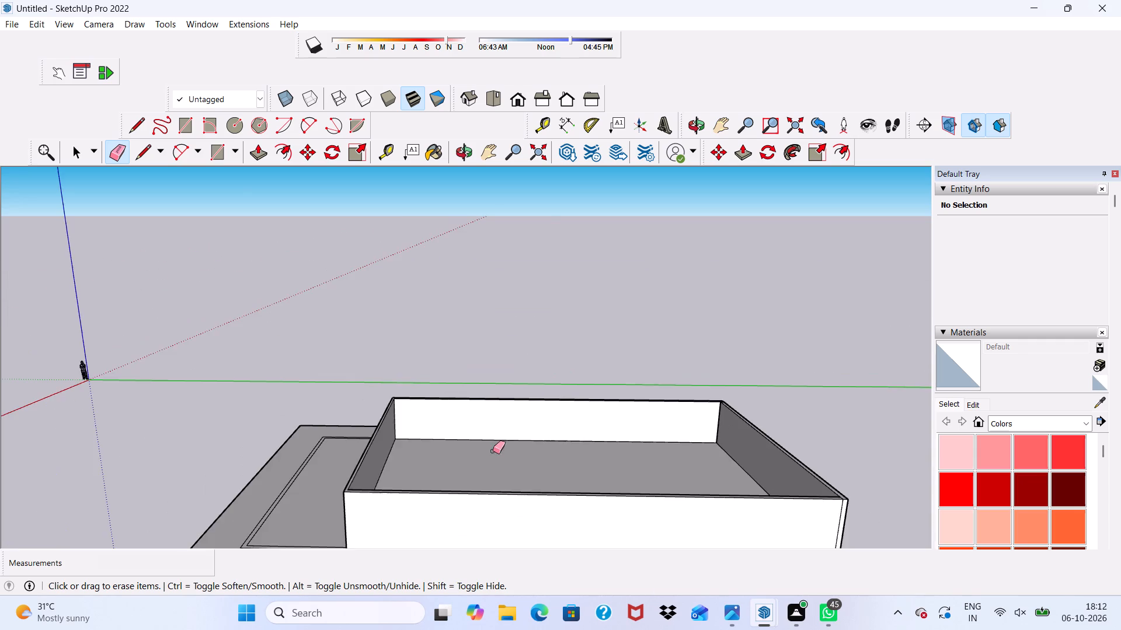
scroll(493, 451, "down", 1)
scroll(402, 385, "down", 9)
scroll(602, 441, "up", 11)
scroll(546, 455, "up", 2)
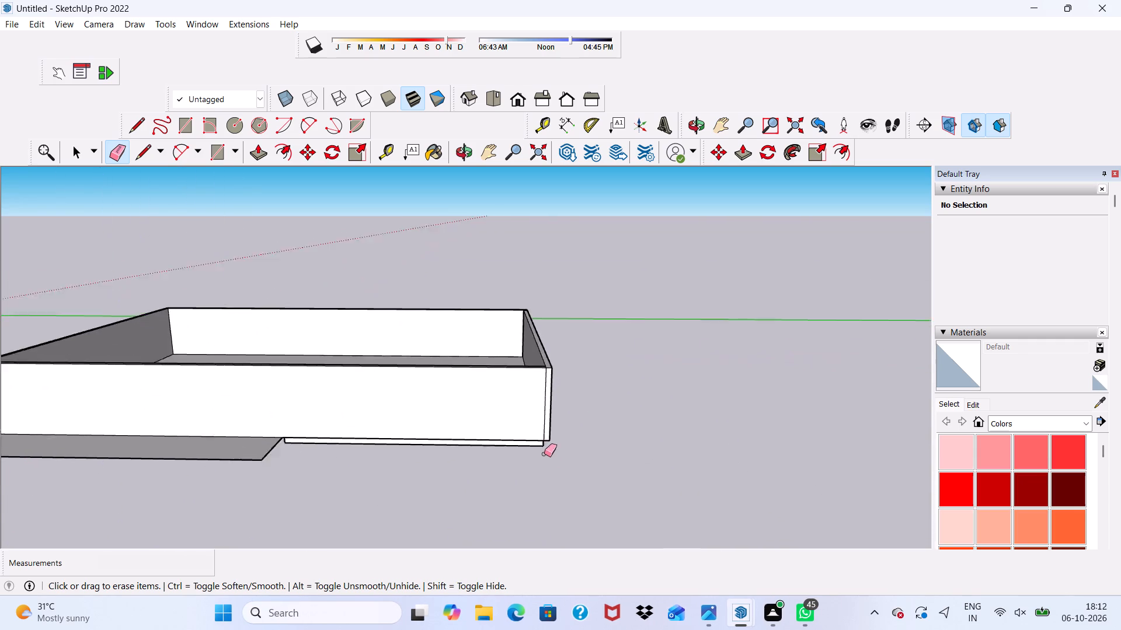
scroll(544, 454, "up", 3)
middle_click_drag(541, 466, 558, 324)
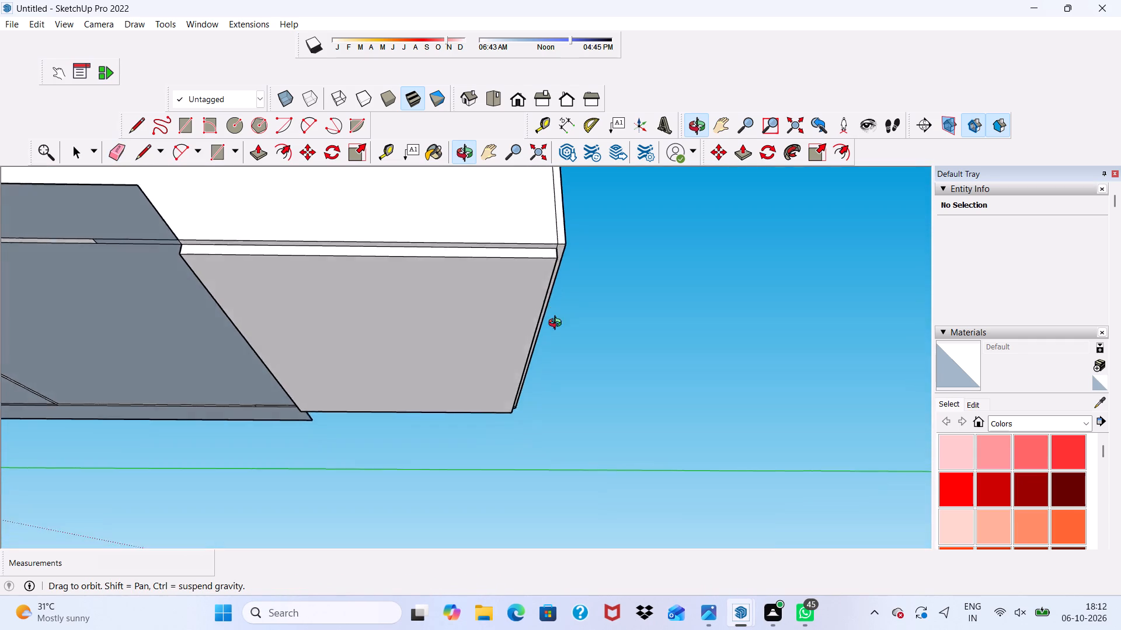
middle_click_drag(558, 324, 559, 342)
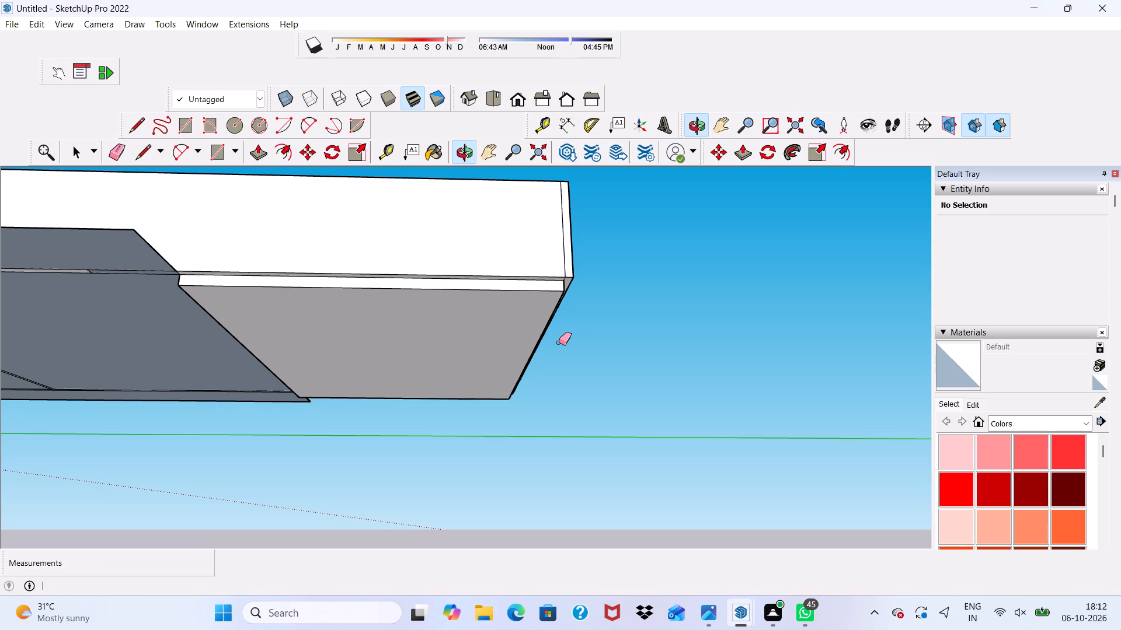
key("space")
left_click(520, 327)
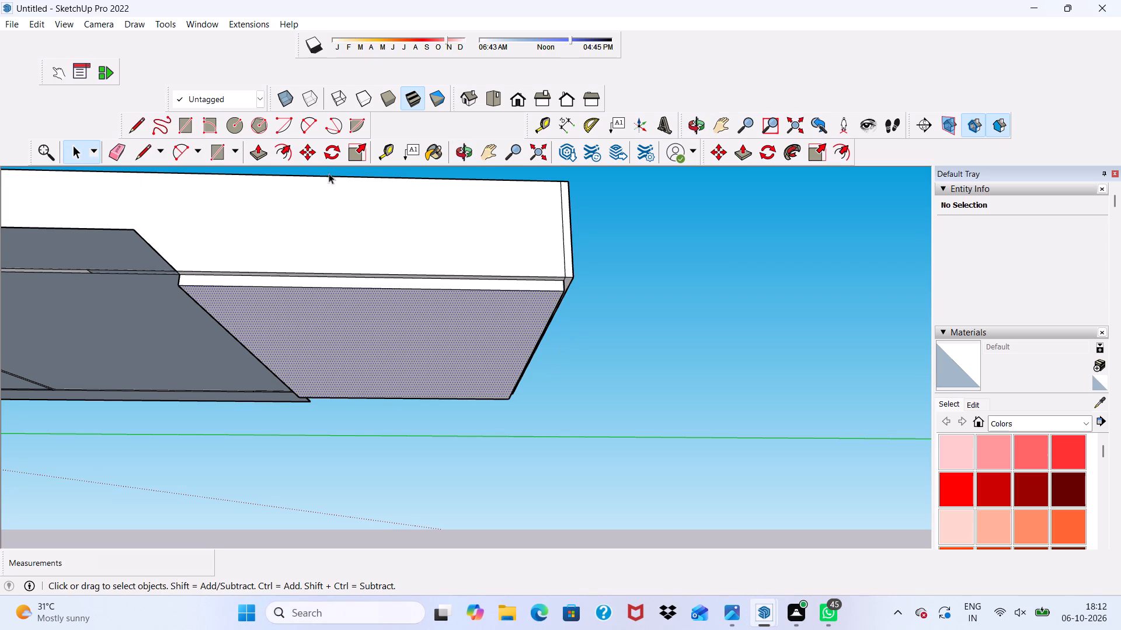
left_click(253, 150)
left_click_drag(263, 308, 263, 307)
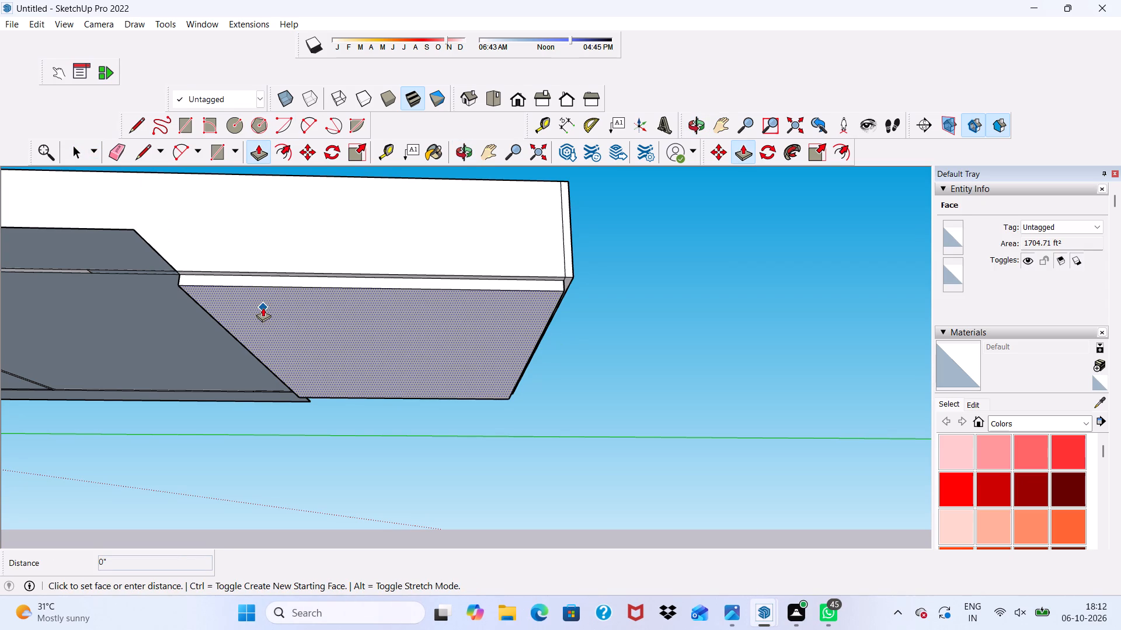
left_click_drag(263, 307, 272, 299)
Raise the remaining floor face inside the room by 2" with Push/Pull.
scroll(272, 299, "down", 4)
middle_click_drag(273, 300, 311, 464)
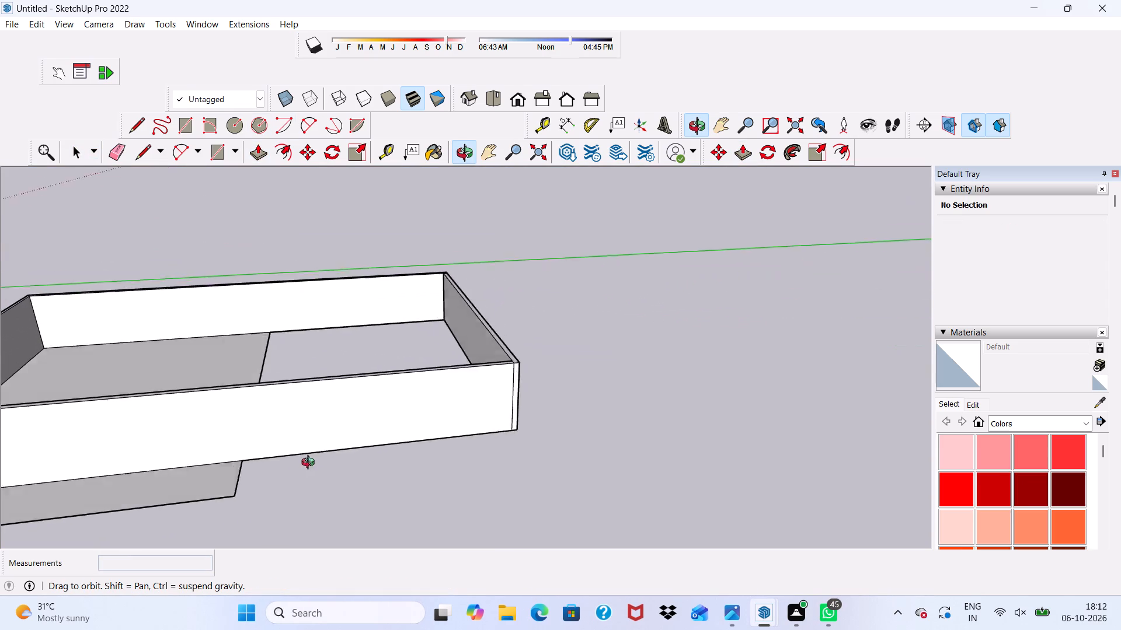
middle_click_drag(311, 464, 194, 534)
scroll(245, 344, "up", 4)
left_click(288, 398)
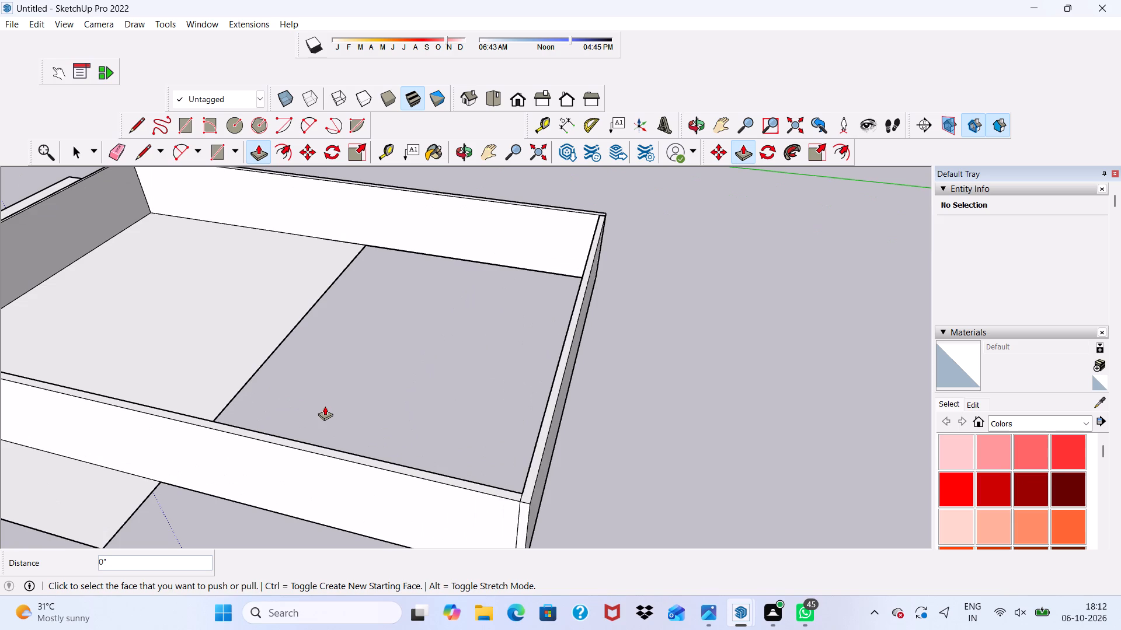
key("space")
left_click(328, 395)
left_click(217, 338)
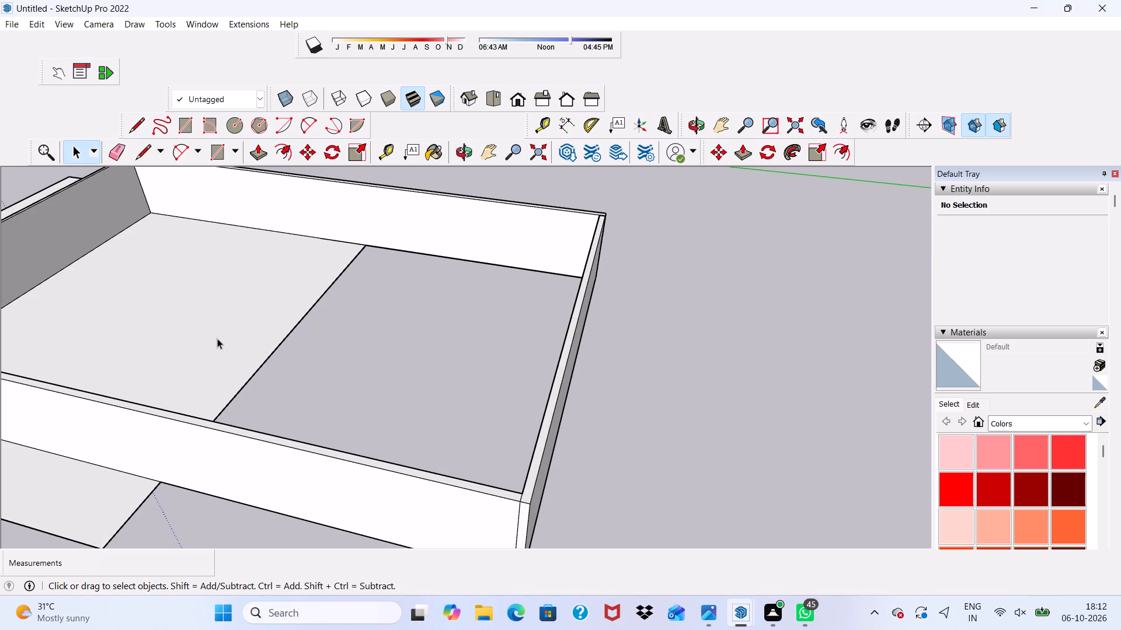
left_click(248, 152)
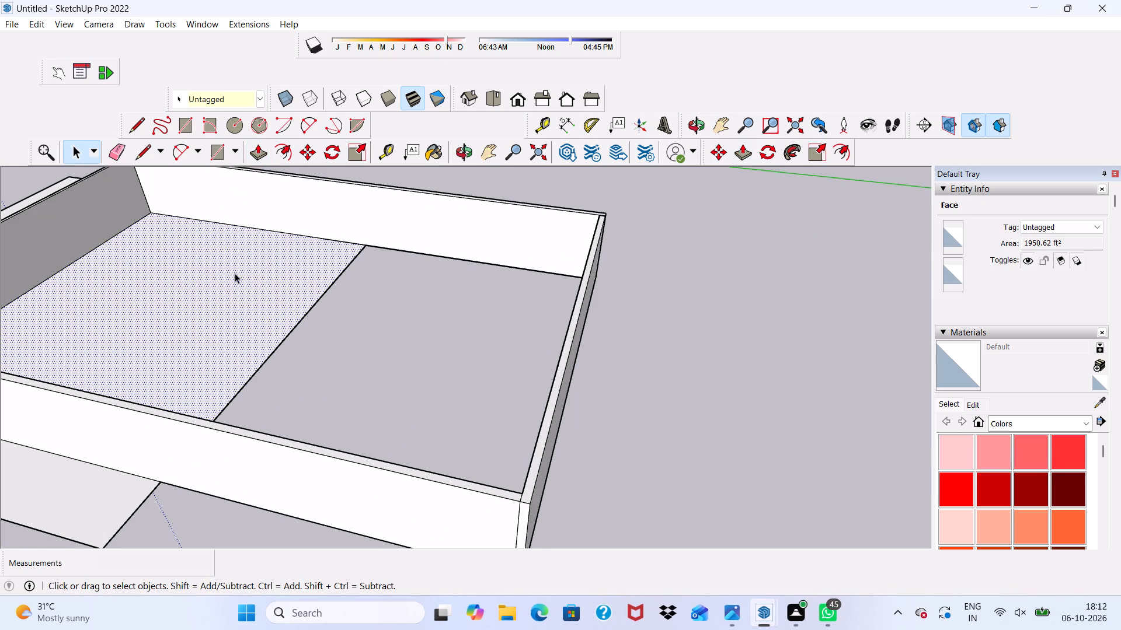
left_click(257, 152)
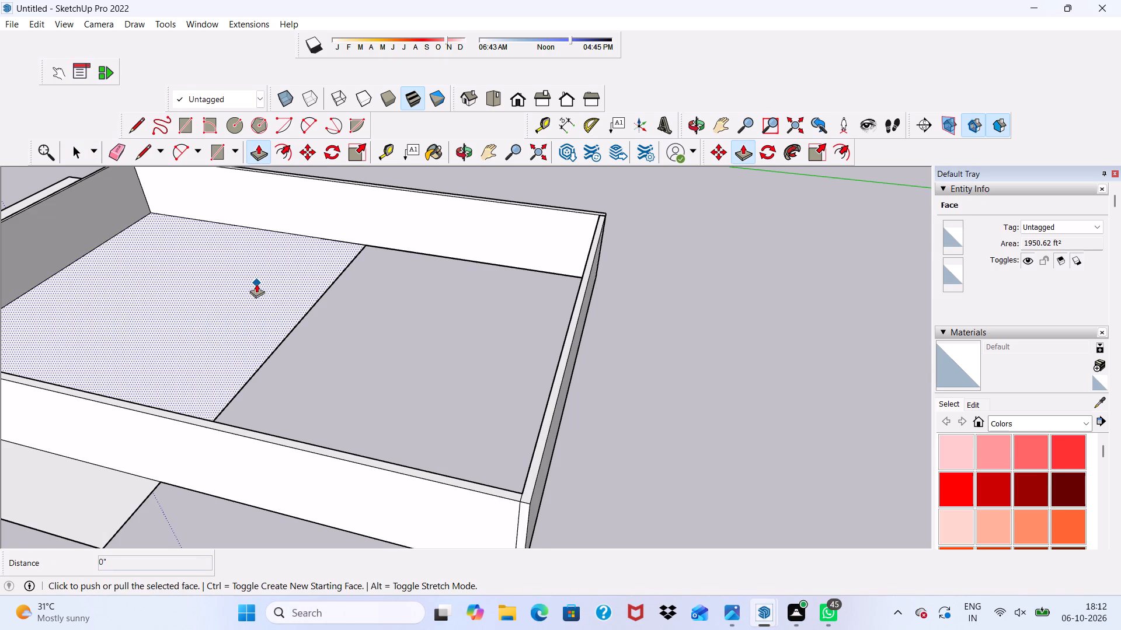
left_click(255, 286)
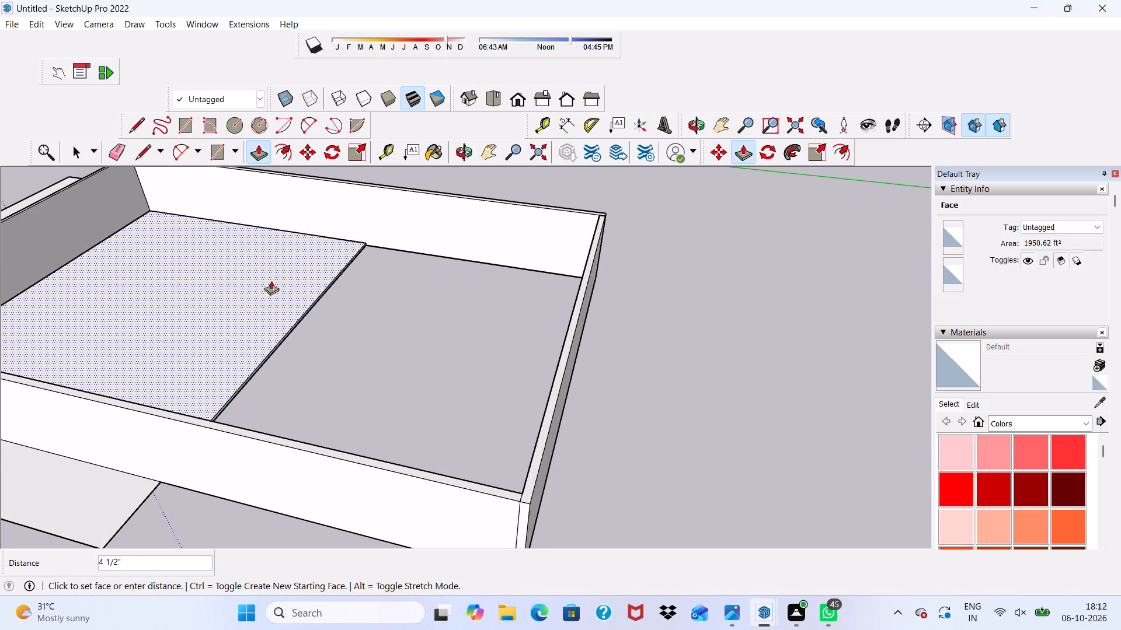
scroll(271, 281, "up", 2)
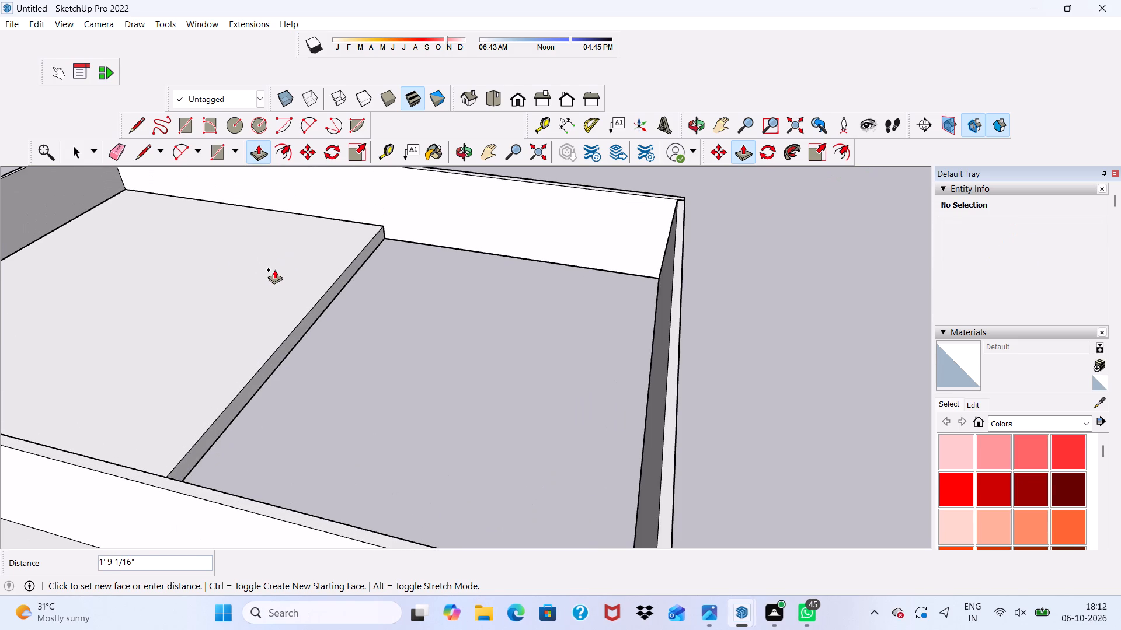
type("2\"")
key("Return")
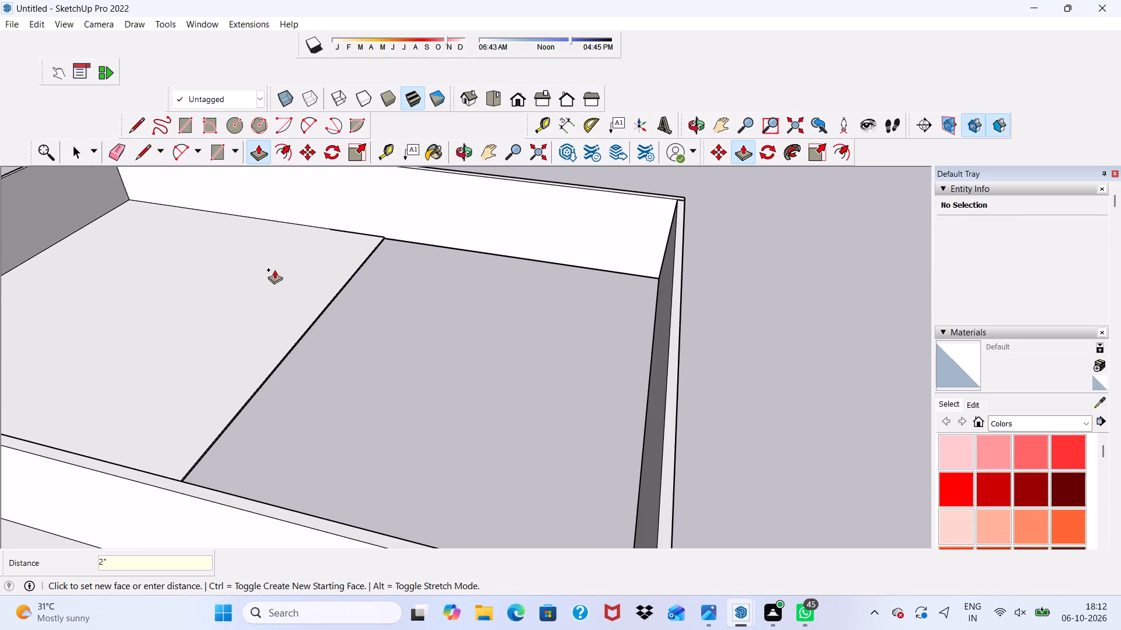
Push/Pull the narrow edge face of the raised floor about 35' 2" across the opening to the far end wall.
scroll(301, 335, "up", 6)
scroll(302, 336, "down", 1)
scroll(302, 336, "up", 13)
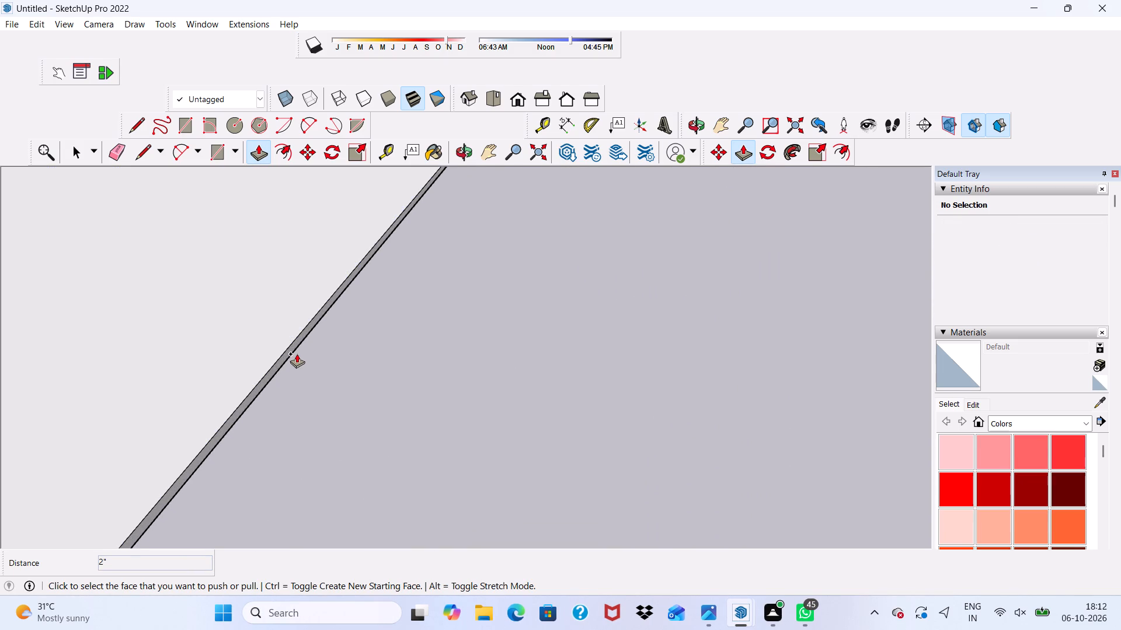
scroll(298, 353, "up", 3)
left_click(276, 360)
scroll(424, 342, "down", 9)
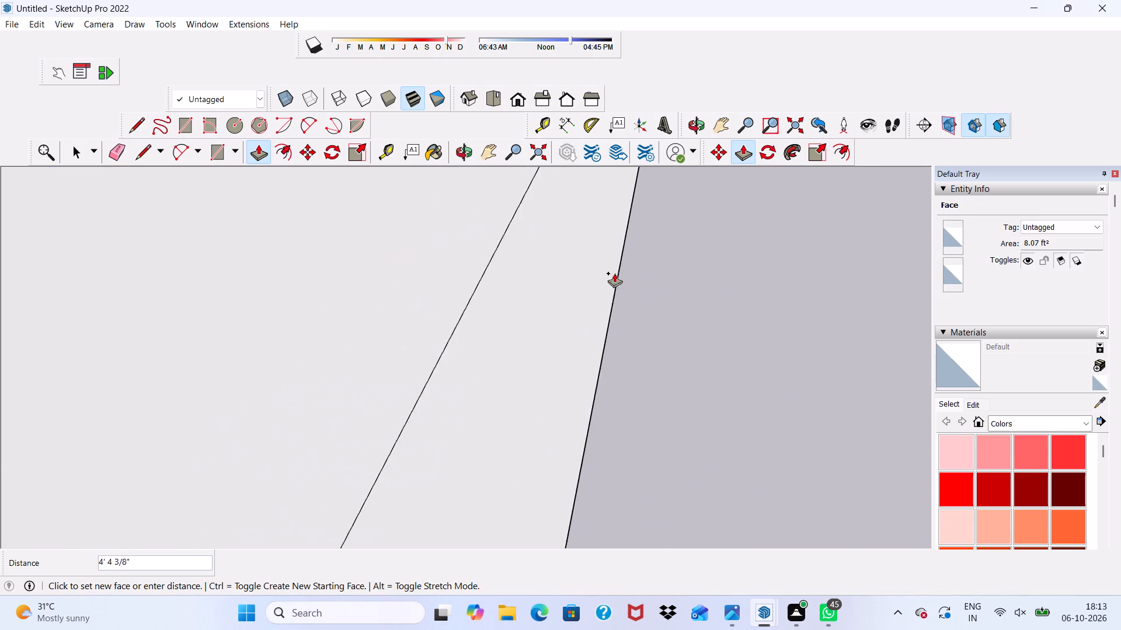
scroll(614, 273, "down", 16)
scroll(701, 250, "up", 1)
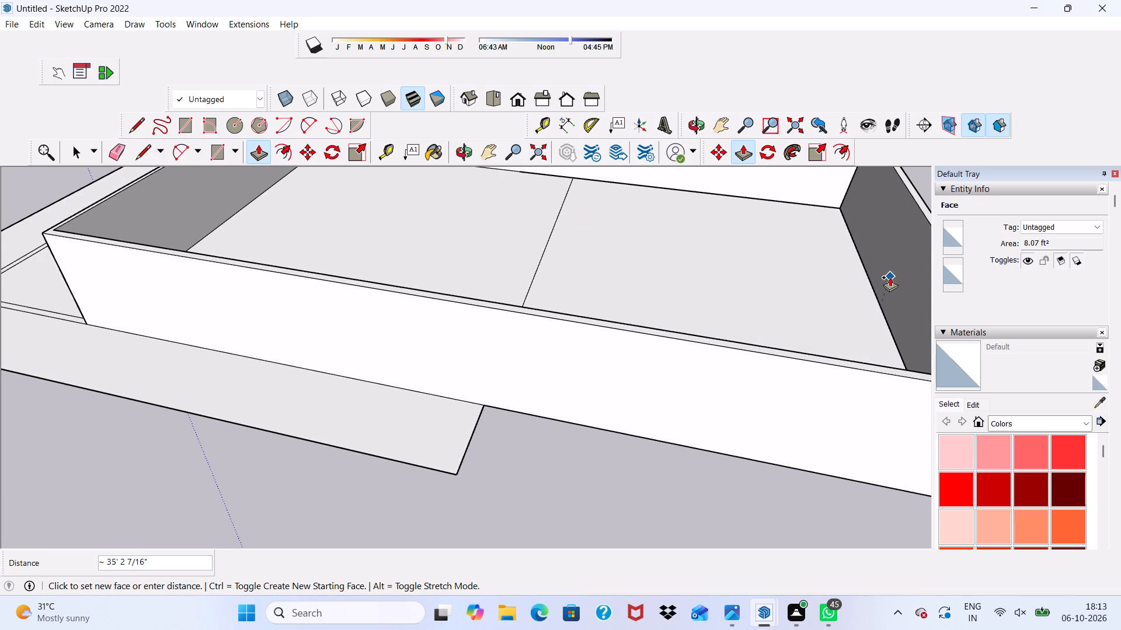
left_click(892, 278)
Erase the seam line crossing the room floor where the original and extended floor parts meet.
scroll(601, 280, "down", 4)
middle_click_drag(592, 281, 811, 321)
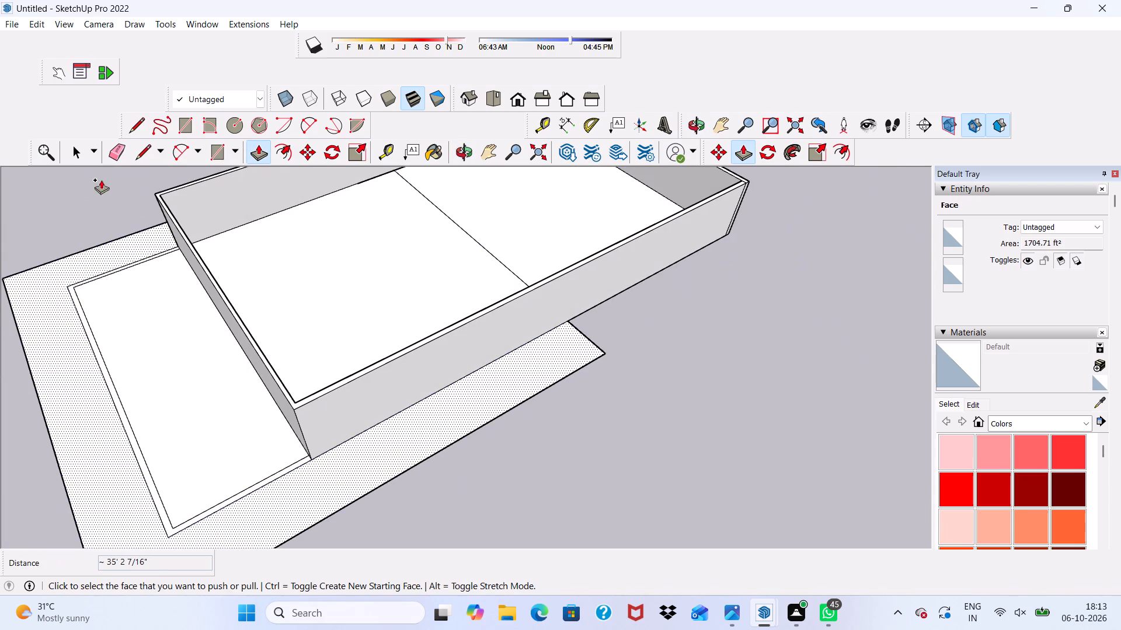
left_click(114, 147)
scroll(427, 264, "up", 3)
left_click_drag(446, 237, 451, 237)
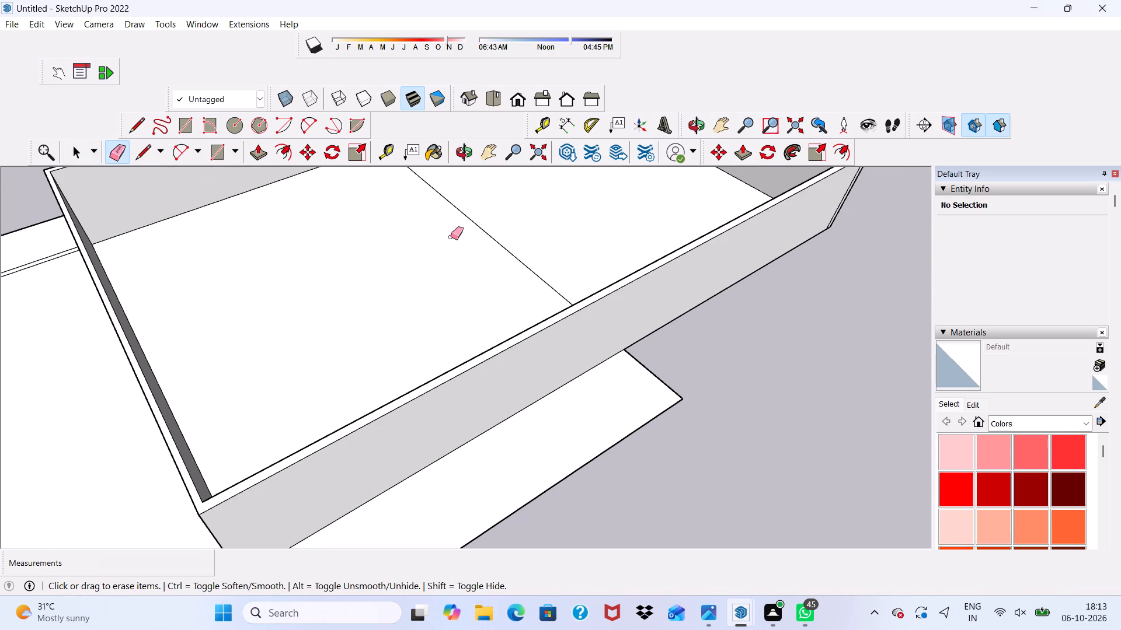
left_click_drag(451, 237, 500, 231)
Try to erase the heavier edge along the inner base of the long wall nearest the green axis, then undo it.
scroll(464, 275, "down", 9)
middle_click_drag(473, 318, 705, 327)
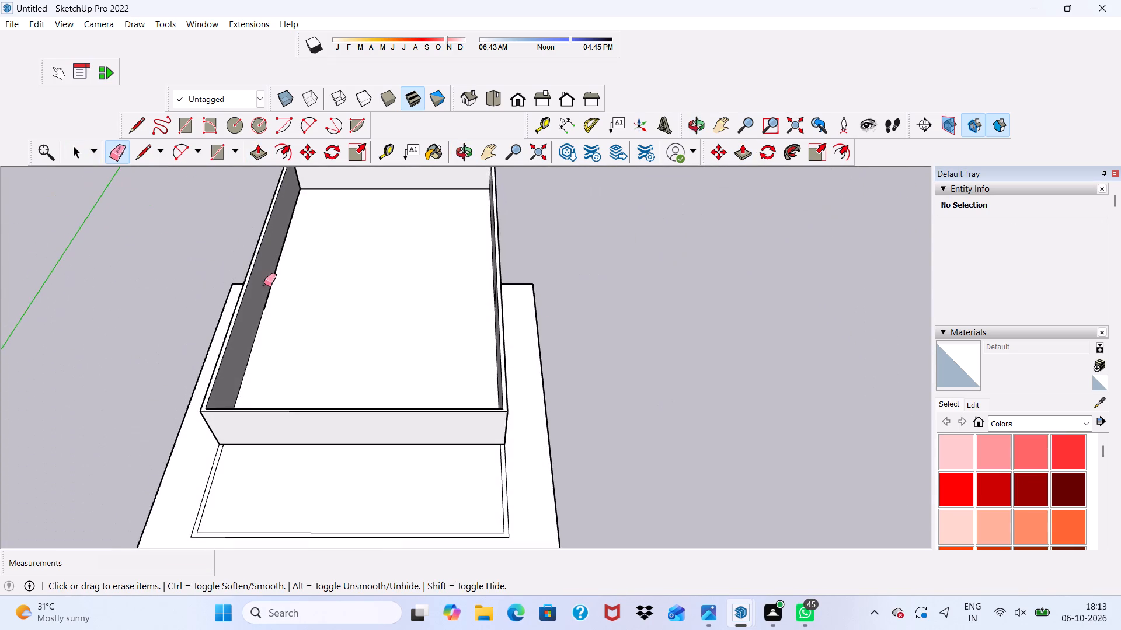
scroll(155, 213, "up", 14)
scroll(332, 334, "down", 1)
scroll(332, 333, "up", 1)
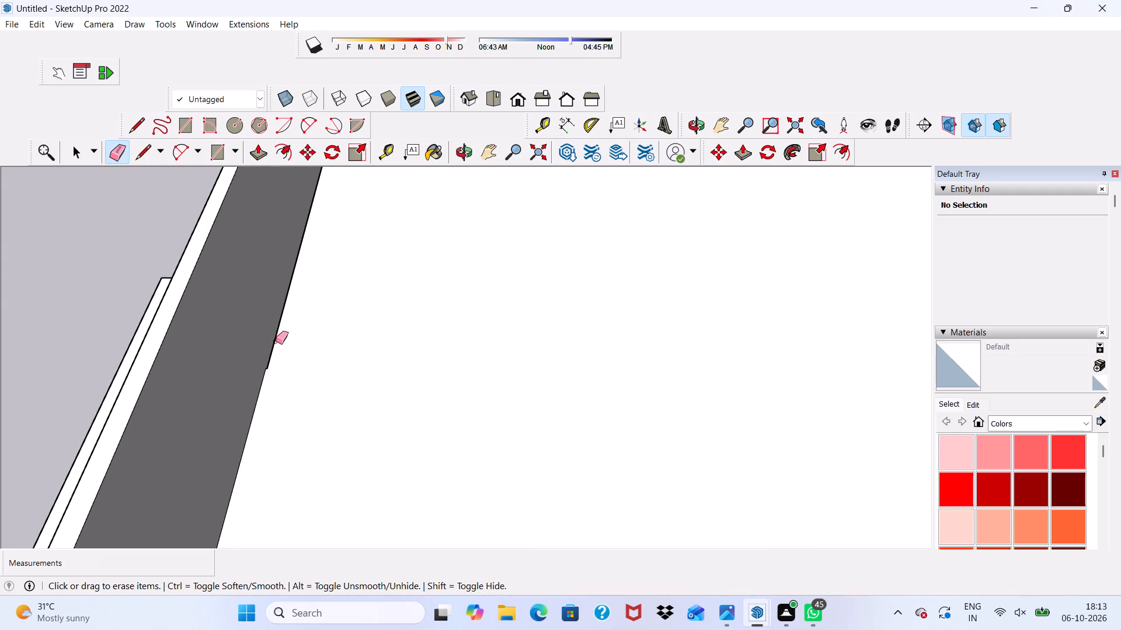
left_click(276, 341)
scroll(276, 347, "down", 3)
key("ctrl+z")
Erase the vertical seam on the inner face of the long wall farthest from the green axis.
scroll(297, 367, "down", 3)
scroll(297, 366, "up", 1)
scroll(297, 366, "down", 1)
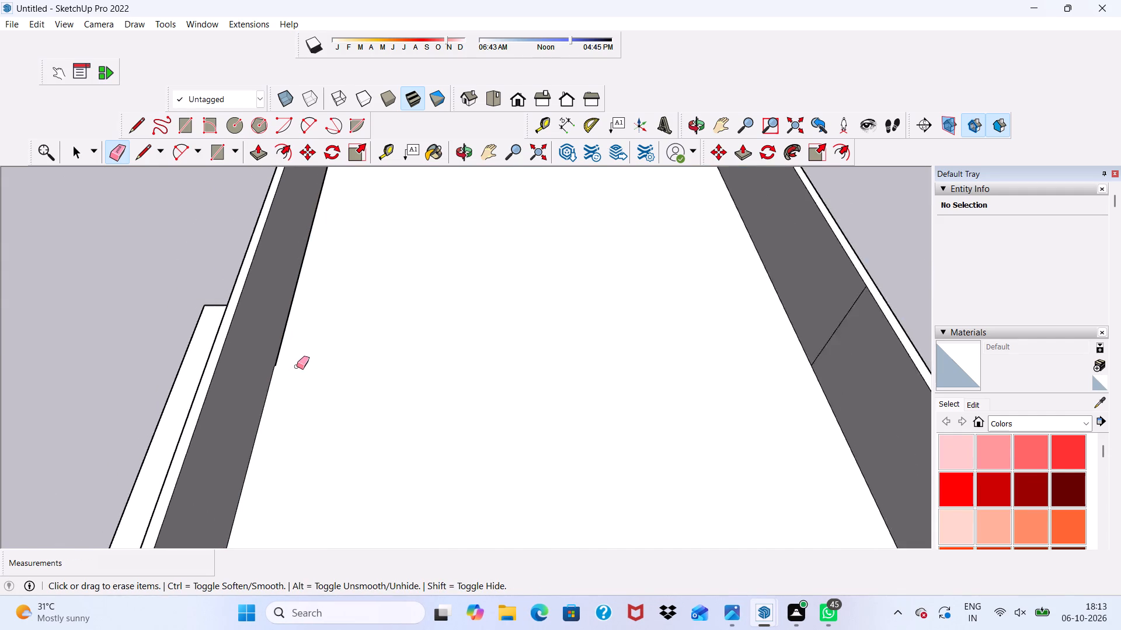
scroll(297, 366, "down", 5)
middle_click_drag(424, 417, 526, 357)
scroll(594, 289, "up", 4)
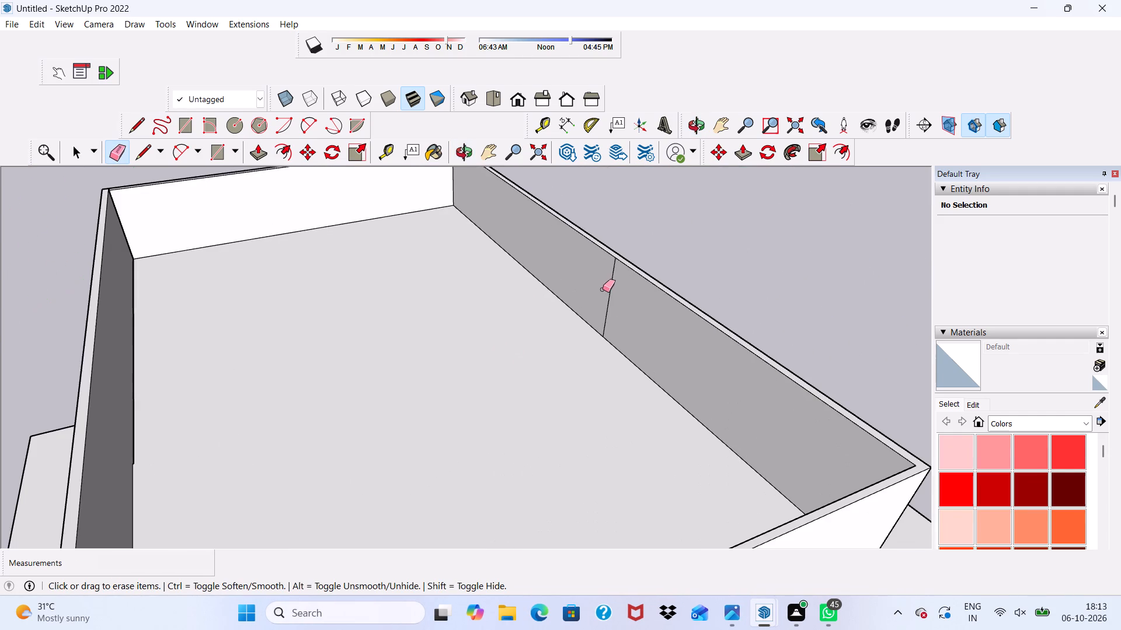
left_click(608, 286)
left_click(611, 289)
scroll(566, 371, "down", 7)
scroll(517, 348, "up", 1)
scroll(532, 363, "down", 2)
key("space")
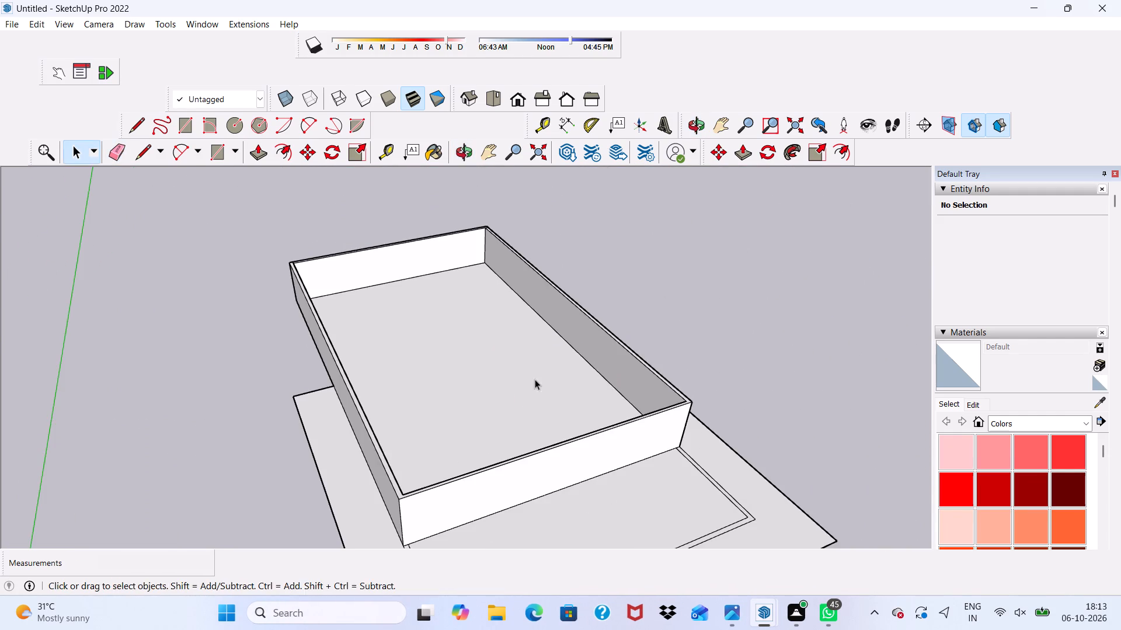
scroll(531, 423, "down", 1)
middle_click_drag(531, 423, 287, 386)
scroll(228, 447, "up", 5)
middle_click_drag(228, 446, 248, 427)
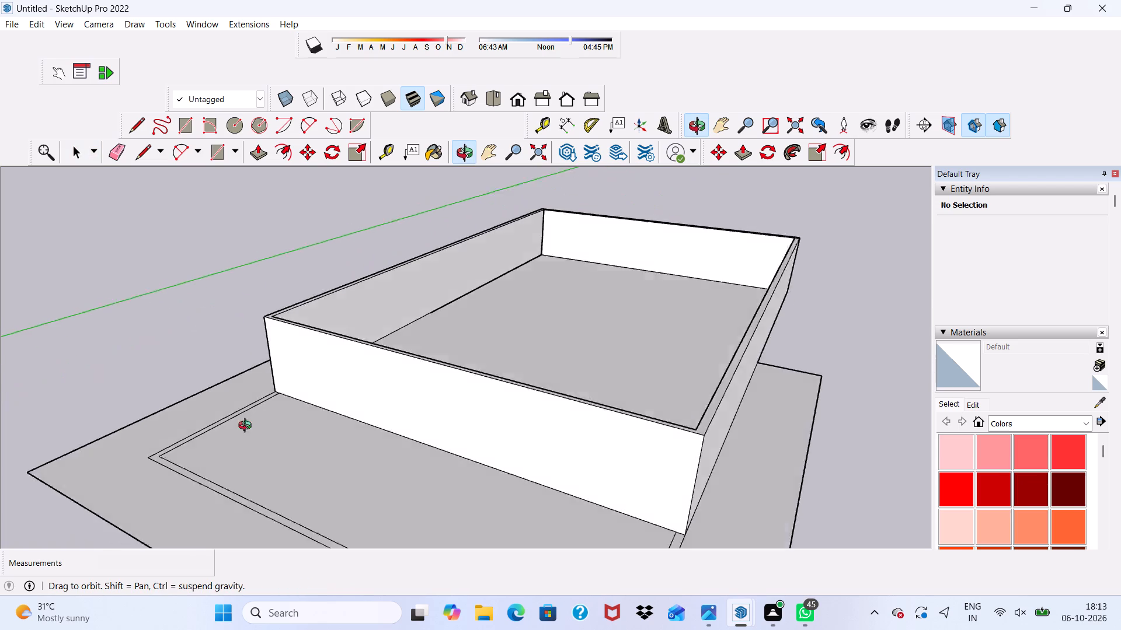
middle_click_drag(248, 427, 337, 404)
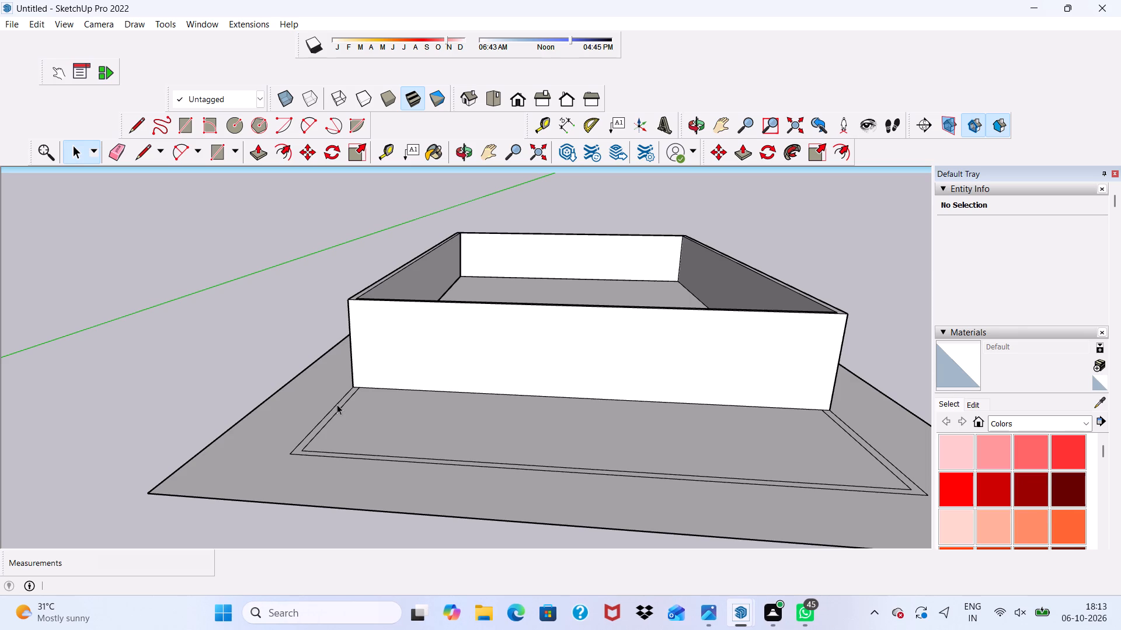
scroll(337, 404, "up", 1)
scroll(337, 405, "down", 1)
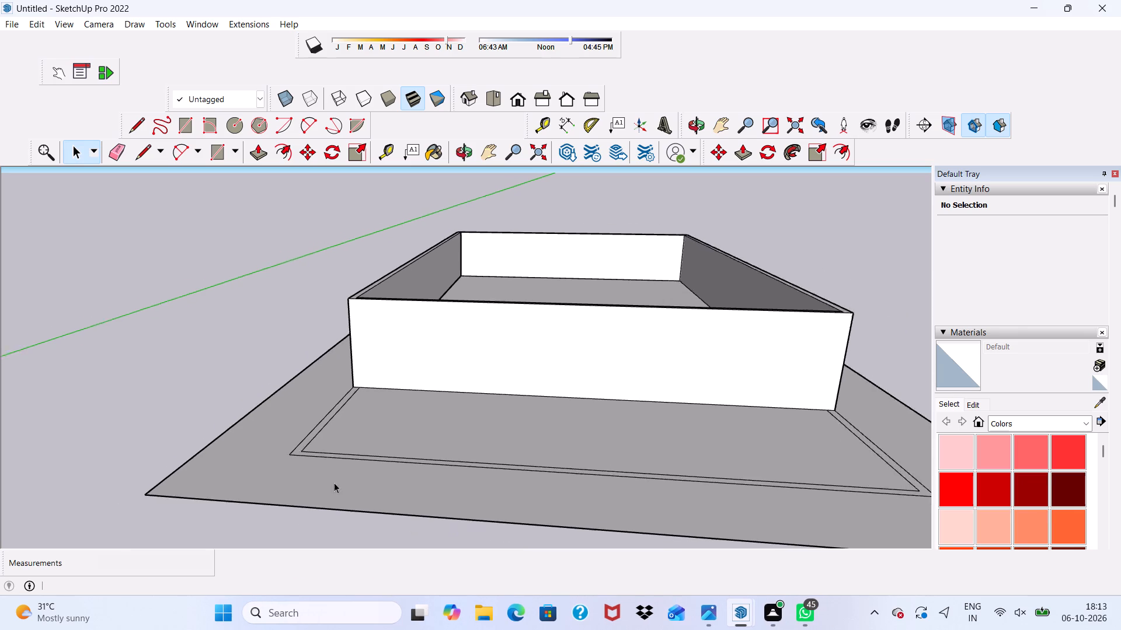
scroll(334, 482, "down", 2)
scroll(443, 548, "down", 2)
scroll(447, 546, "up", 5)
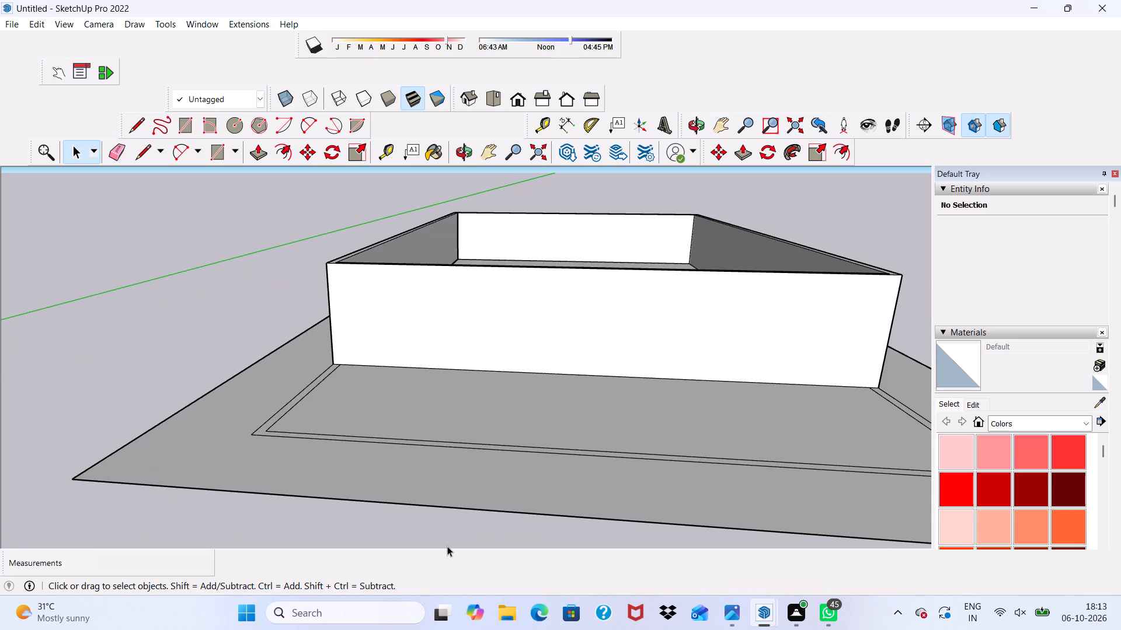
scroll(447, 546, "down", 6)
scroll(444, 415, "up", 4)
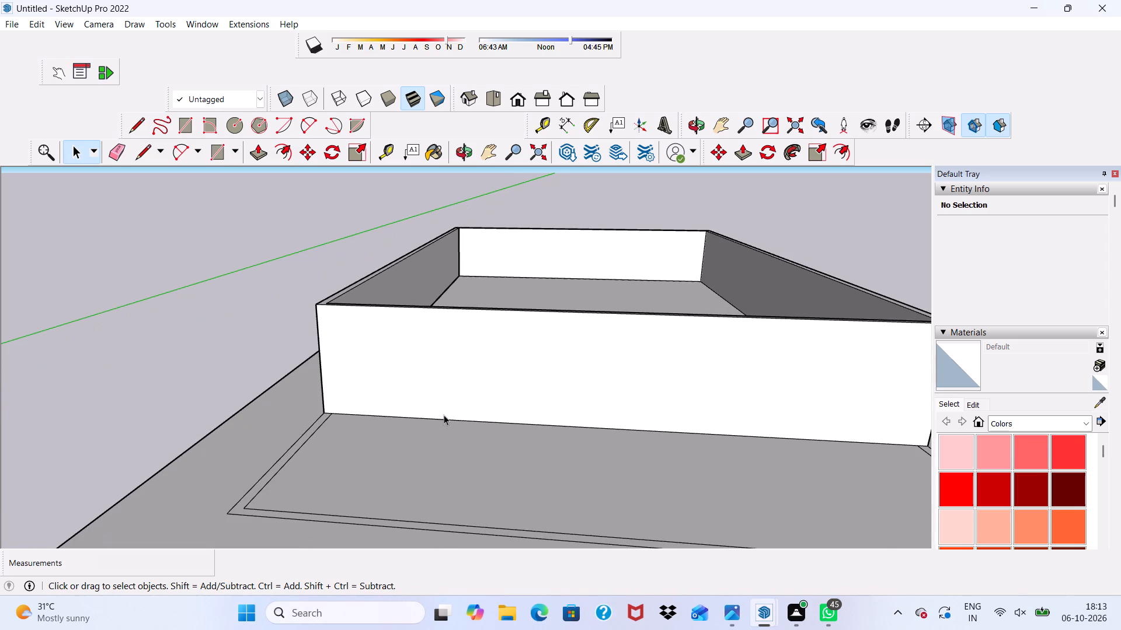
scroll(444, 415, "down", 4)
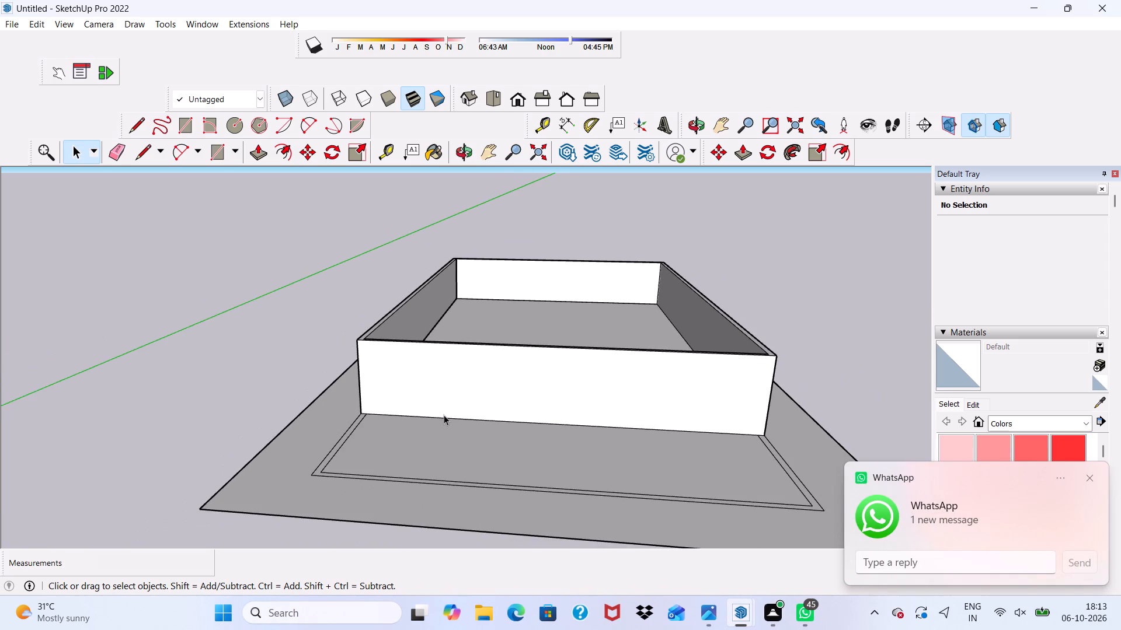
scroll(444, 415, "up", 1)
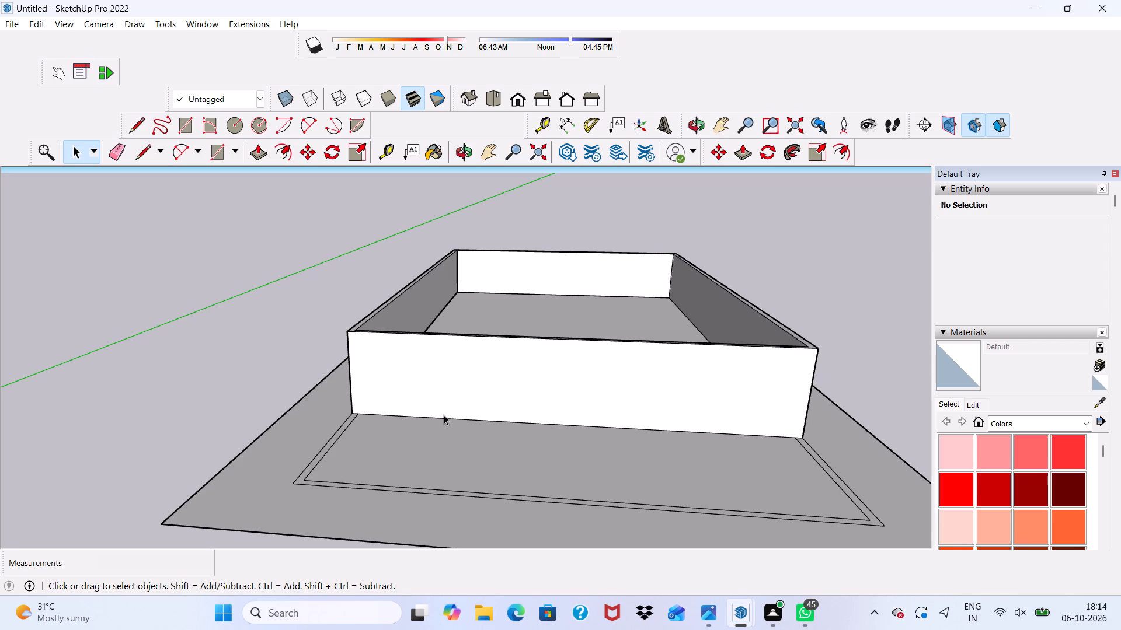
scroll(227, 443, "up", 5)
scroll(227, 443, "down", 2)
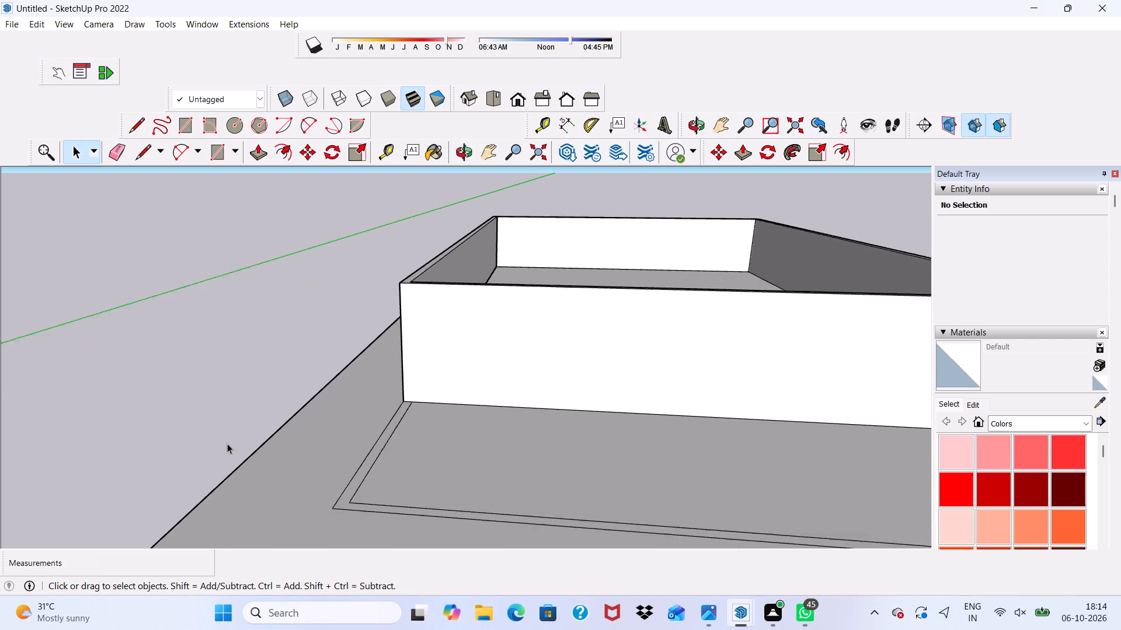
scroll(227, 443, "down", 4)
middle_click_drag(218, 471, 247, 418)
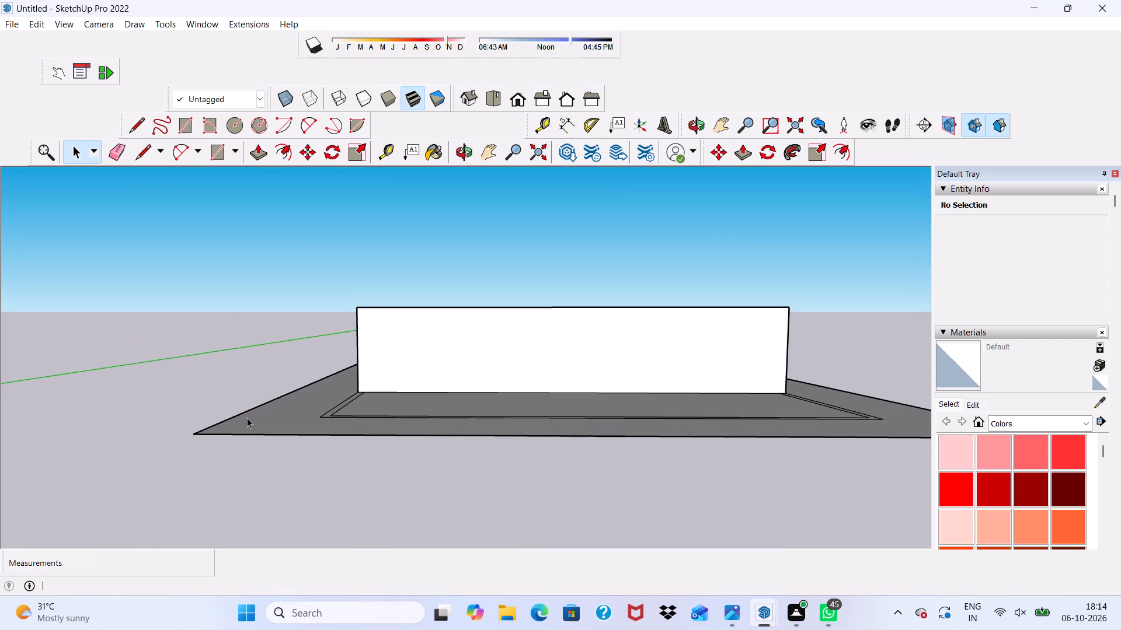
Examine the walled room's interior, wall tops and outer faces from above and from the near end.
scroll(247, 418, "up", 4)
scroll(247, 418, "down", 3)
scroll(247, 418, "up", 1)
scroll(247, 418, "down", 7)
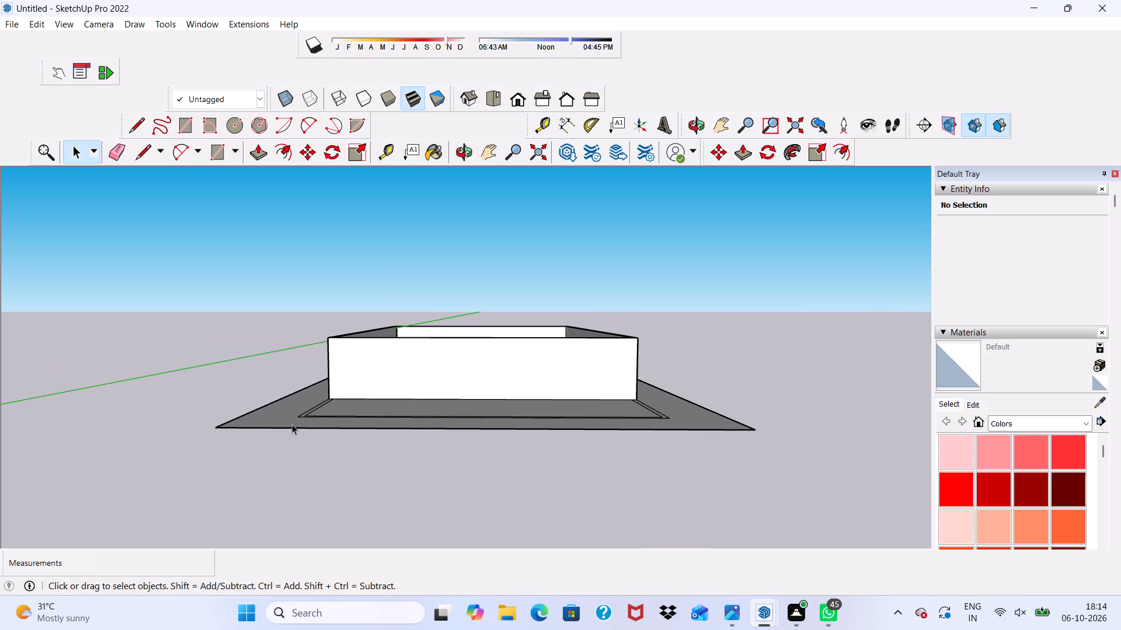
middle_click_drag(292, 423, 276, 523)
scroll(279, 512, "down", 1)
scroll(409, 288, "up", 5)
scroll(371, 257, "up", 3)
scroll(372, 249, "down", 2)
scroll(376, 252, "up", 1)
scroll(379, 256, "down", 2)
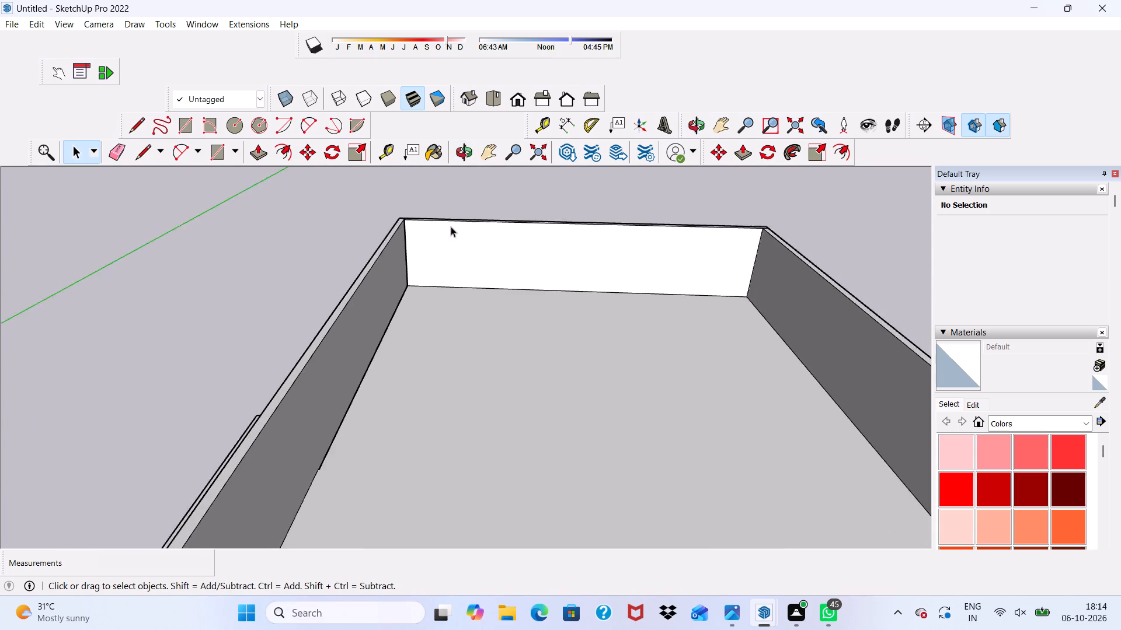
scroll(451, 226, "down", 1)
middle_click_drag(504, 318, 577, 281)
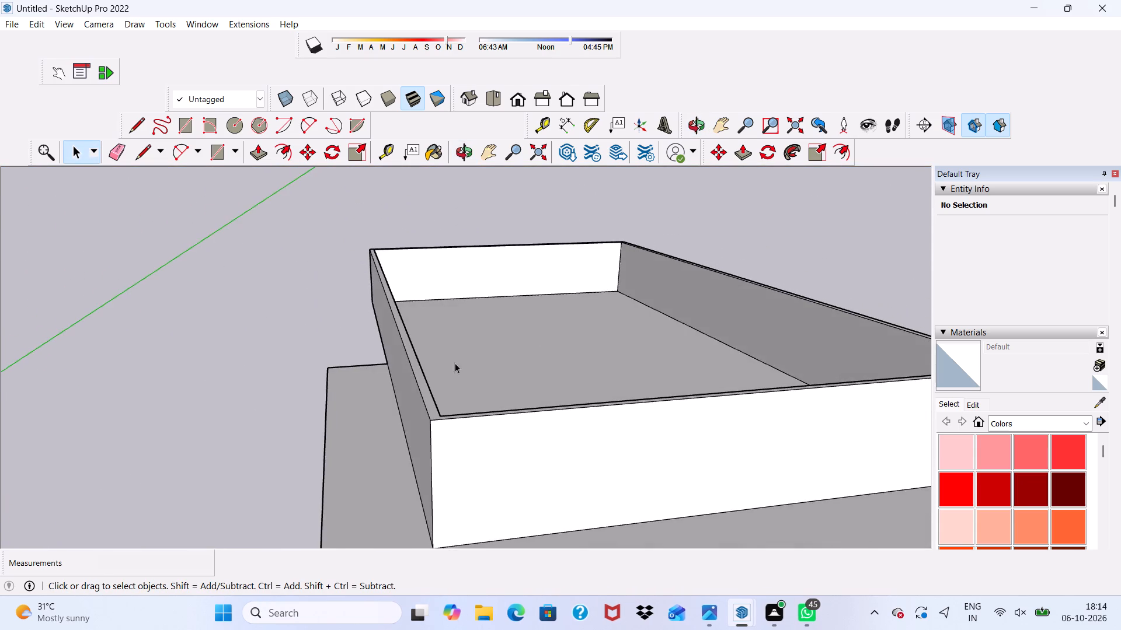
scroll(372, 373, "down", 4)
middle_click_drag(351, 379, 392, 341)
scroll(392, 341, "up", 4)
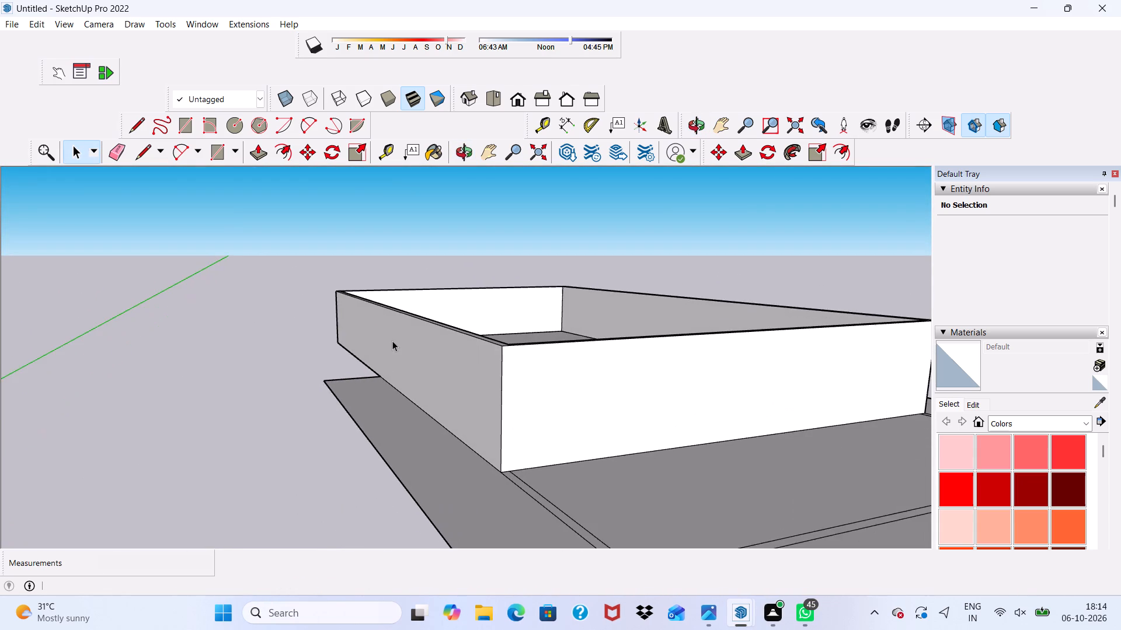
Select the base slab's face around the building, inspect it from several sides, and clear the selection.
left_click(392, 426)
middle_click_drag(385, 423, 738, 410)
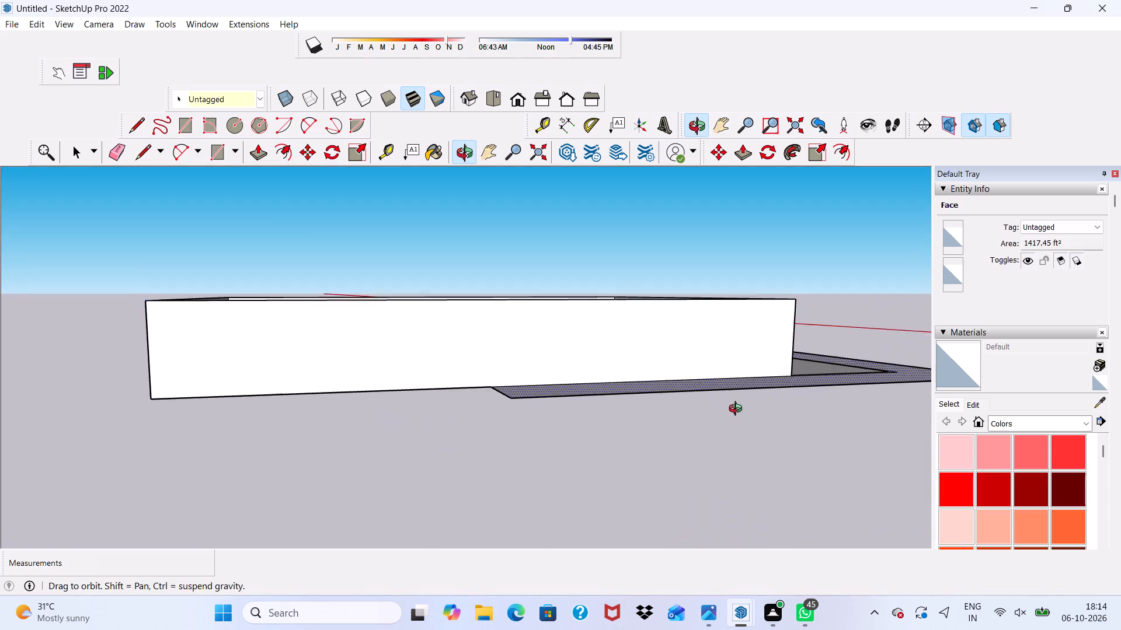
middle_click_drag(738, 410, 756, 426)
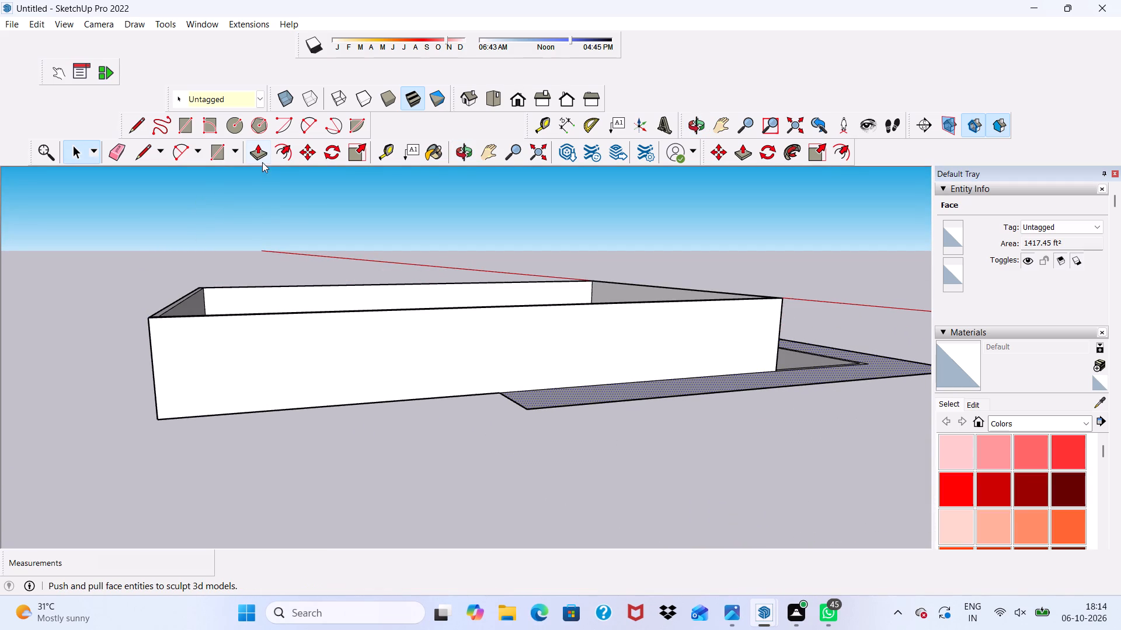
middle_click_drag(511, 320, 163, 383)
middle_click_drag(458, 404, 458, 404)
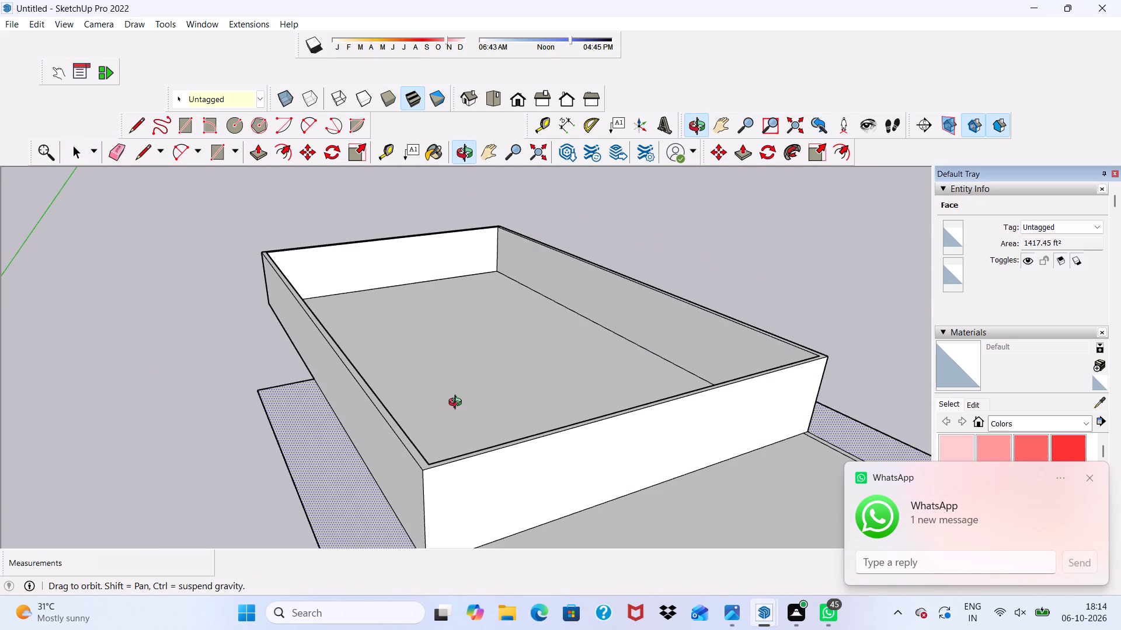
middle_click_drag(458, 404, 414, 355)
scroll(415, 352, "down", 1)
scroll(360, 418, "up", 3)
scroll(360, 418, "down", 4)
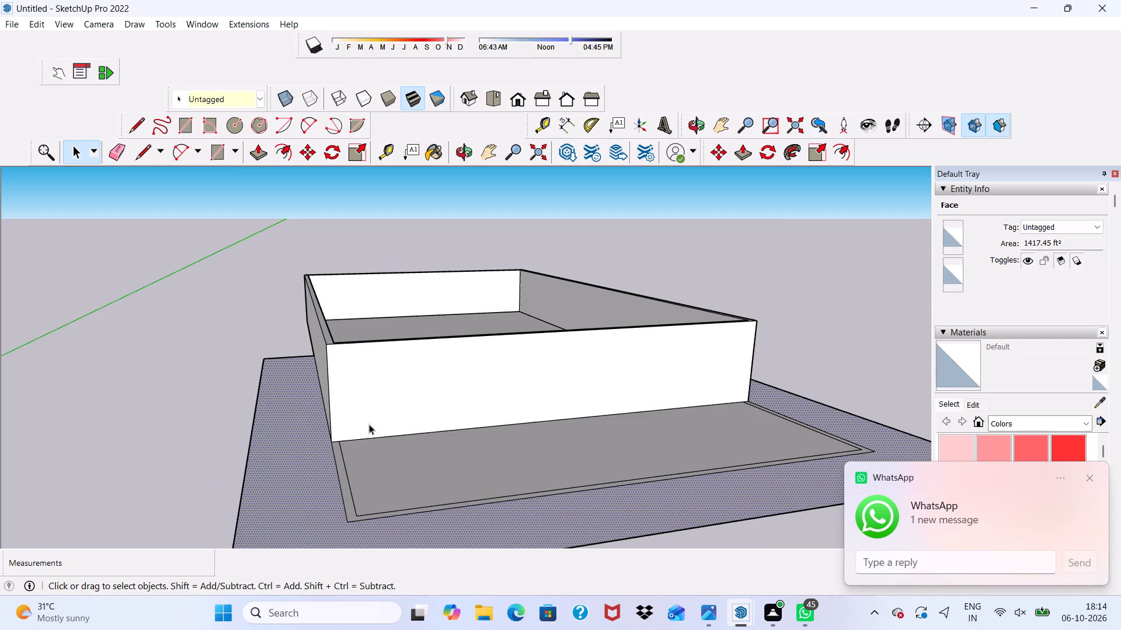
middle_click_drag(388, 456, 332, 376)
left_click(92, 288)
Examine the wall outline on the base slab, the underside, the room interior and the near wall's top corner.
middle_click_drag(276, 320, 276, 320)
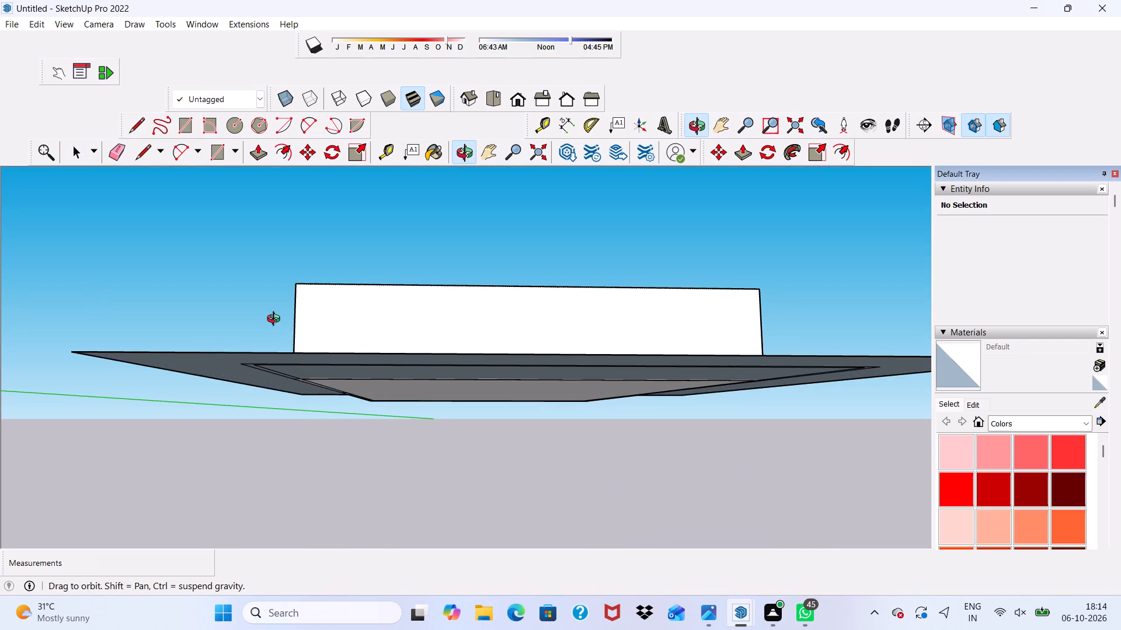
middle_click_drag(276, 320, 272, 421)
scroll(280, 463, "up", 5)
scroll(305, 423, "up", 4)
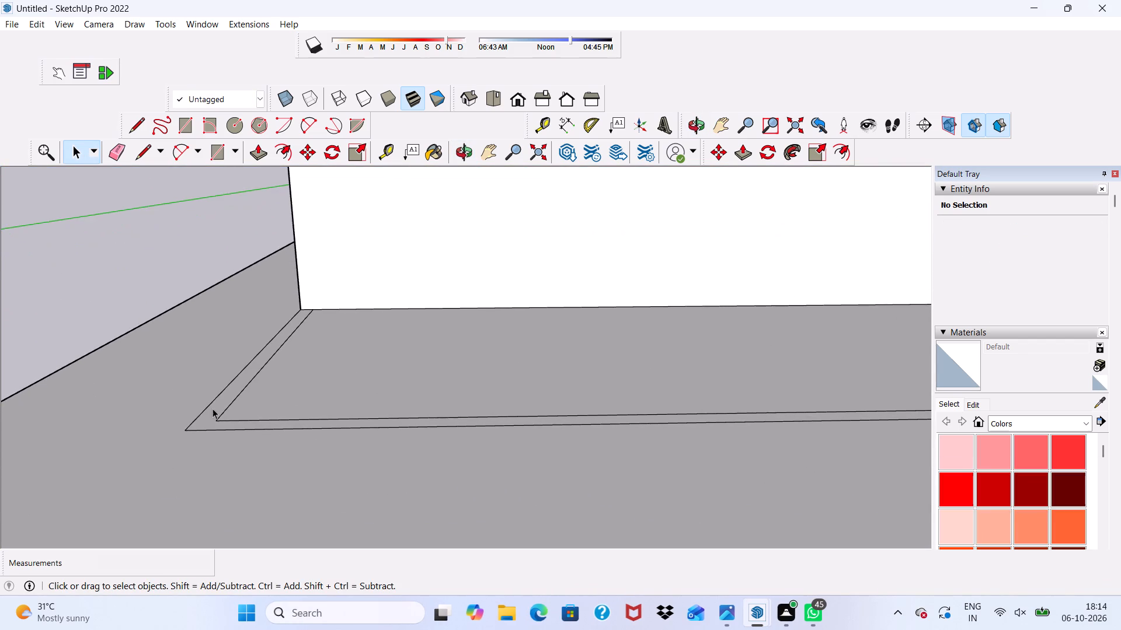
scroll(213, 408, "down", 9)
middle_click_drag(366, 320, 385, 495)
scroll(382, 397, "down", 6)
scroll(382, 398, "up", 2)
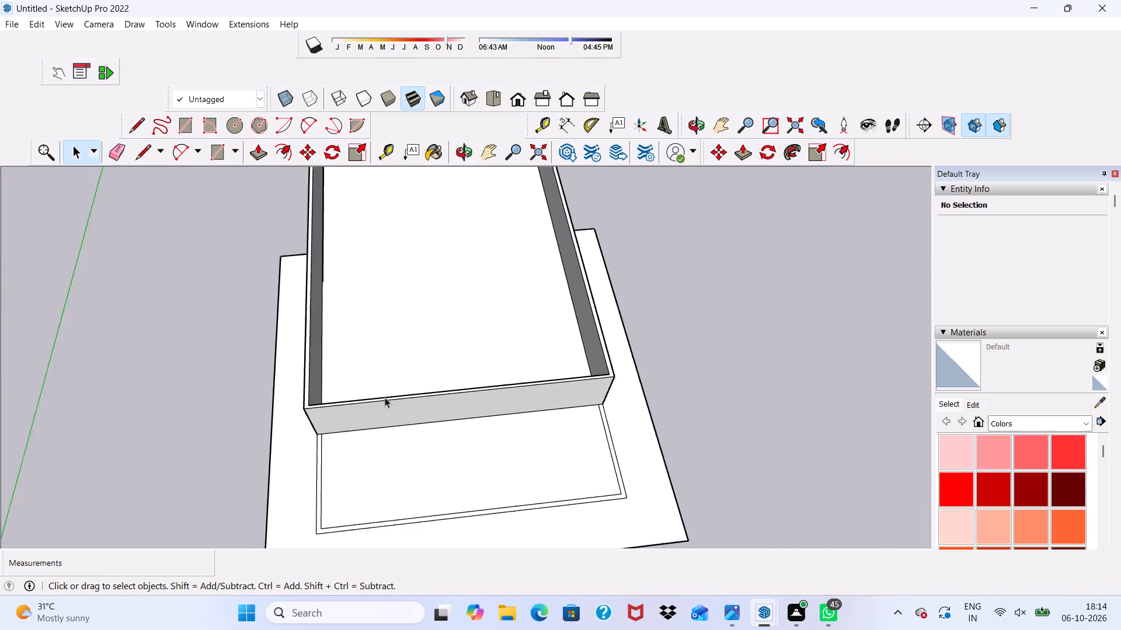
scroll(385, 397, "up", 1)
middle_click_drag(425, 437, 403, 267)
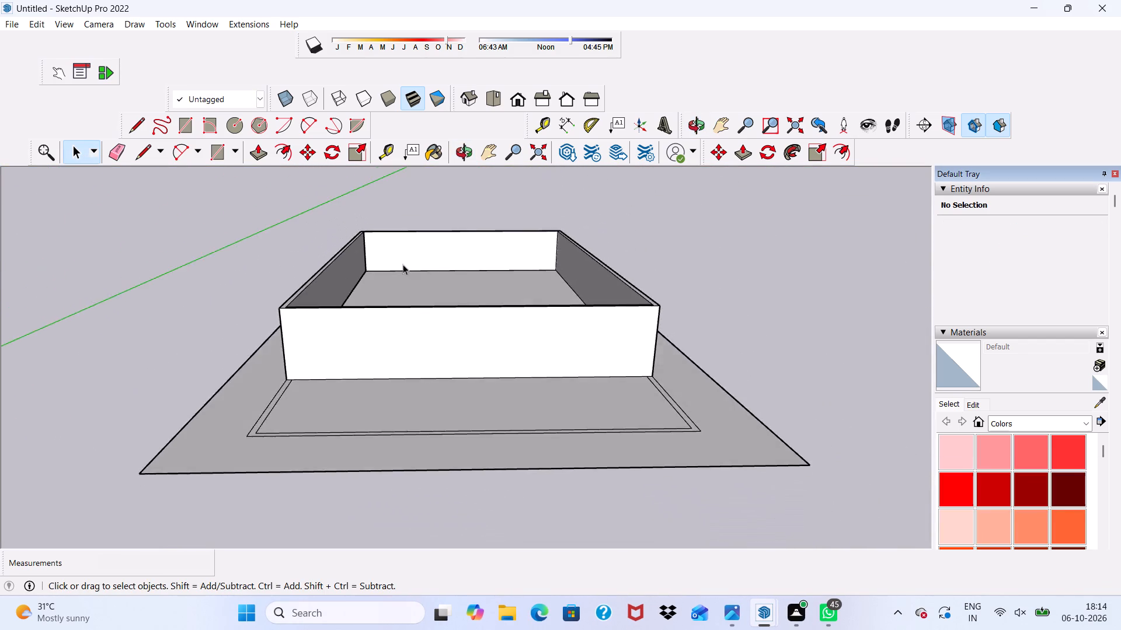
scroll(403, 265, "up", 8)
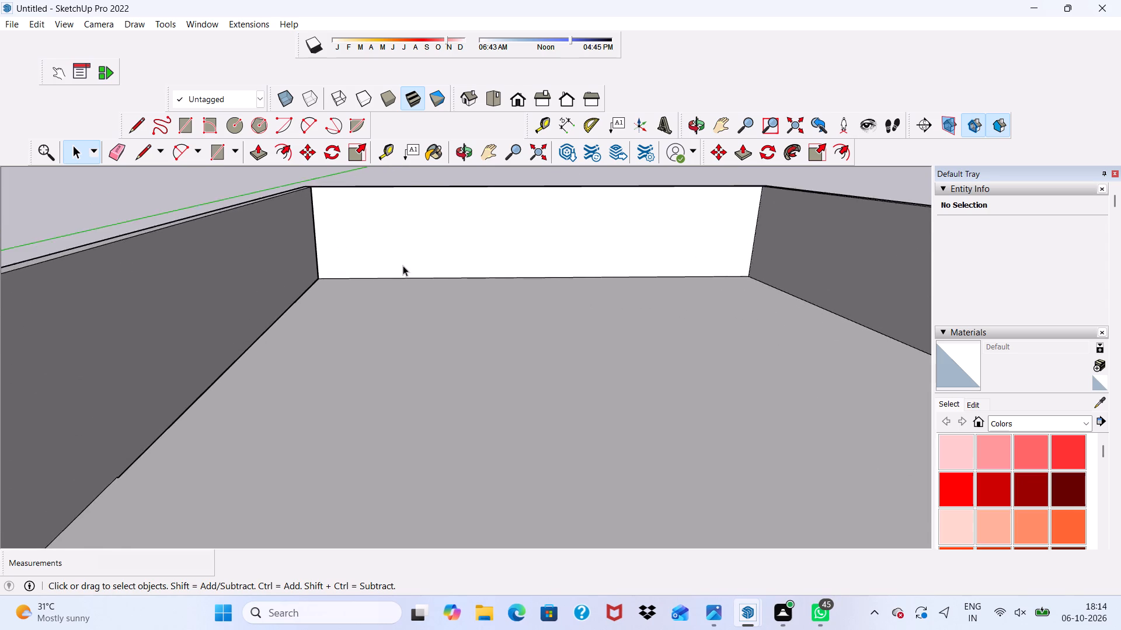
scroll(403, 265, "up", 1)
scroll(403, 265, "down", 12)
middle_click_drag(449, 409, 429, 361)
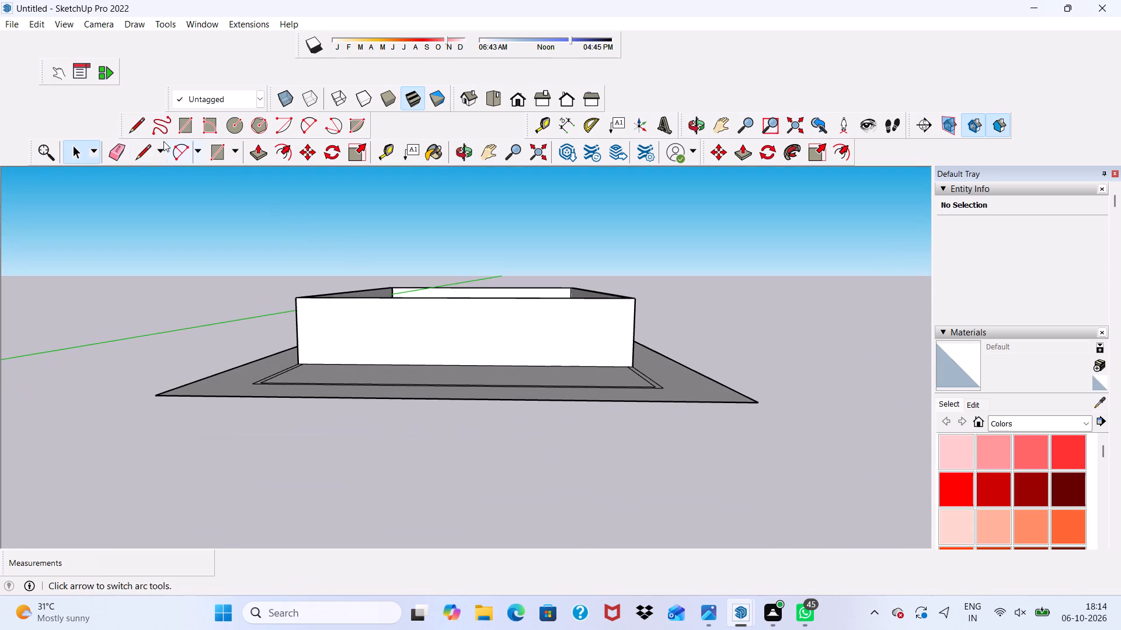
scroll(278, 263, "up", 5)
scroll(322, 307, "down", 2)
scroll(336, 340, "up", 1)
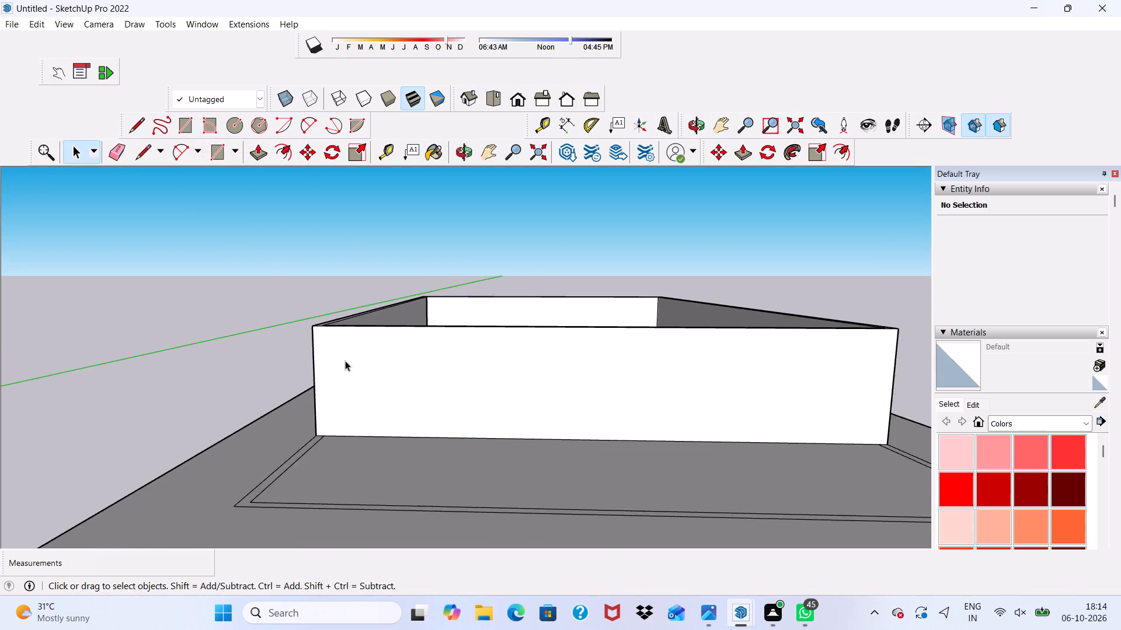
middle_click_drag(345, 360, 355, 422)
scroll(345, 360, "up", 1)
scroll(347, 361, "down", 2)
scroll(355, 422, "up", 4)
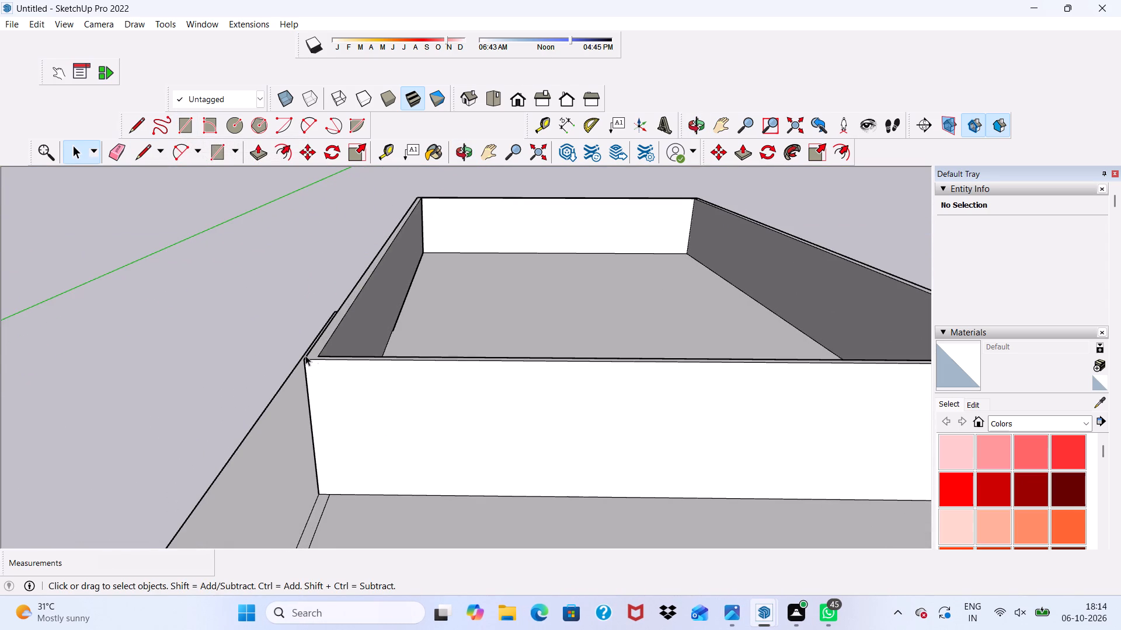
scroll(305, 355, "down", 8)
Draw a rectangle about 4' 5" by 76' 8" spanning the open room from the far wall's top to the near wall's top.
left_click(186, 124)
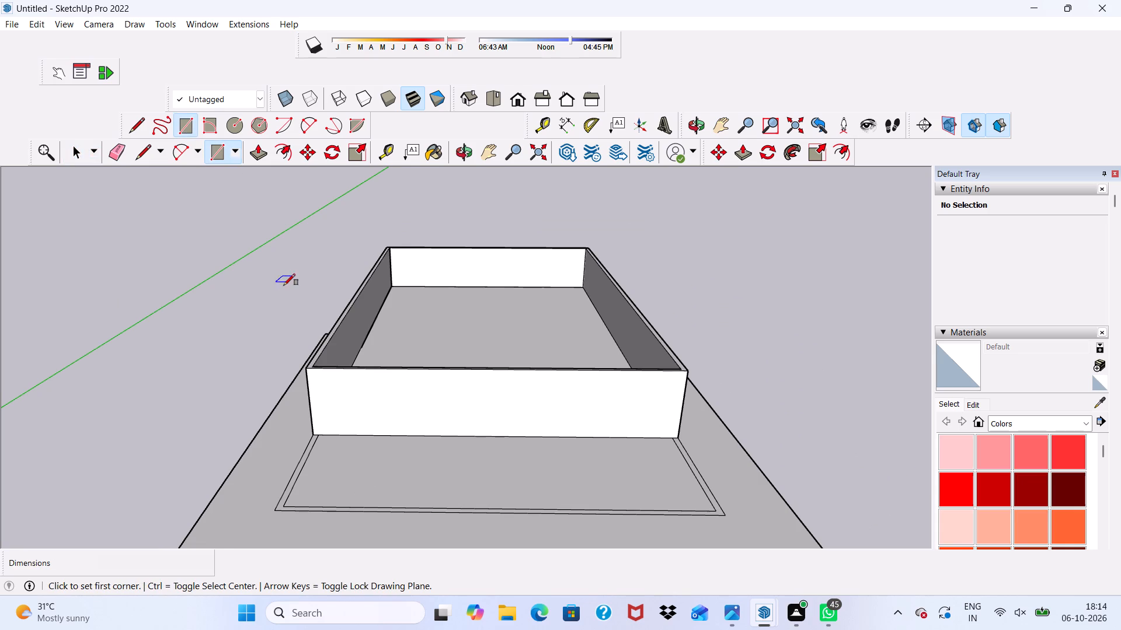
scroll(288, 286, "up", 7)
scroll(596, 221, "up", 3)
scroll(596, 222, "down", 1)
middle_click_drag(596, 222, 590, 341)
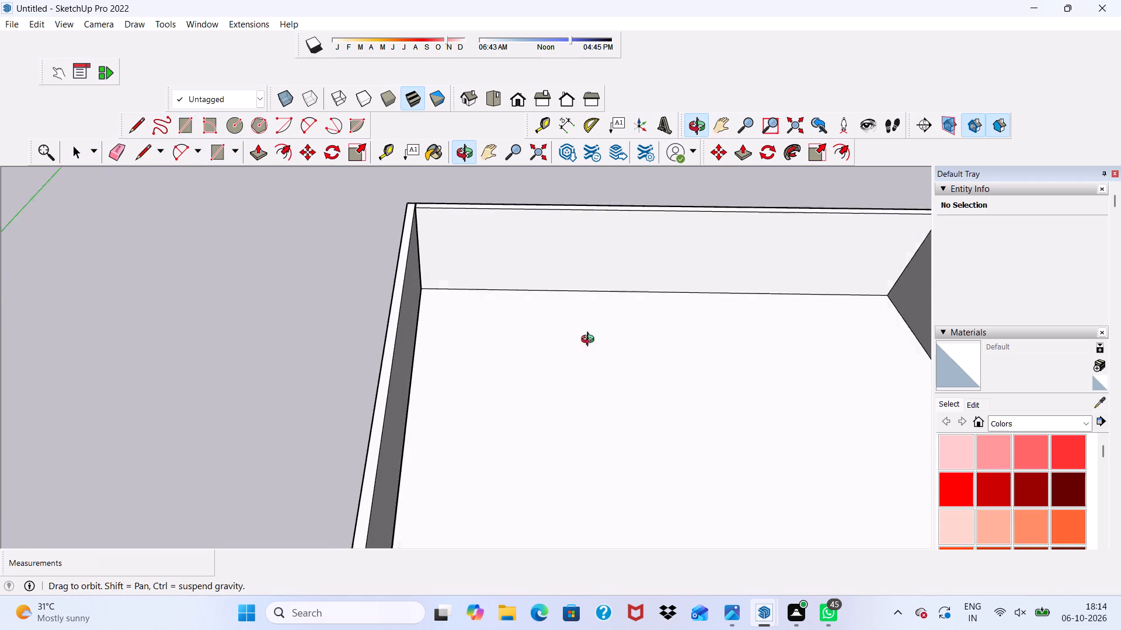
middle_click_drag(590, 341, 583, 369)
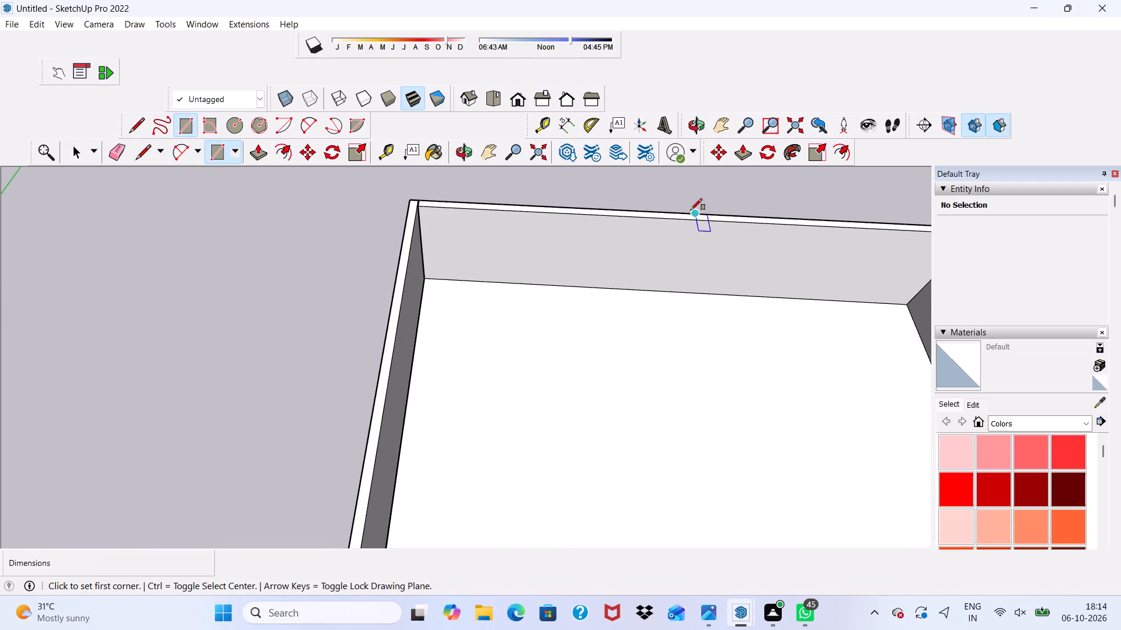
left_click(691, 211)
scroll(691, 214, "down", 10)
scroll(660, 310, "up", 1)
scroll(660, 319, "down", 7)
scroll(686, 265, "up", 1)
scroll(683, 257, "down", 5)
scroll(712, 454, "up", 3)
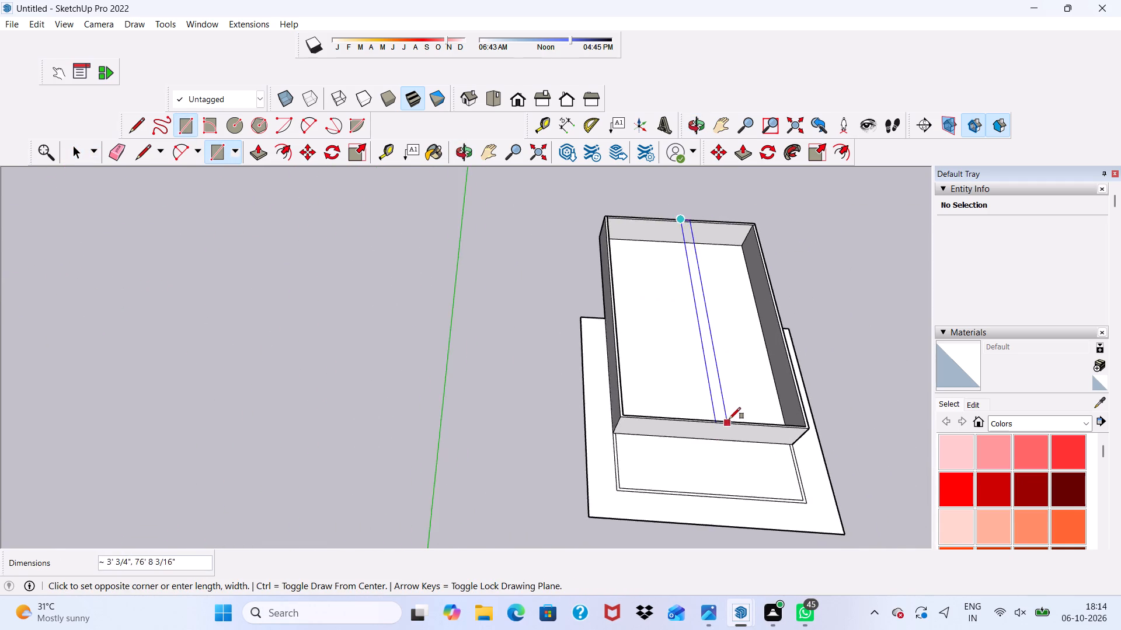
scroll(729, 417, "up", 16)
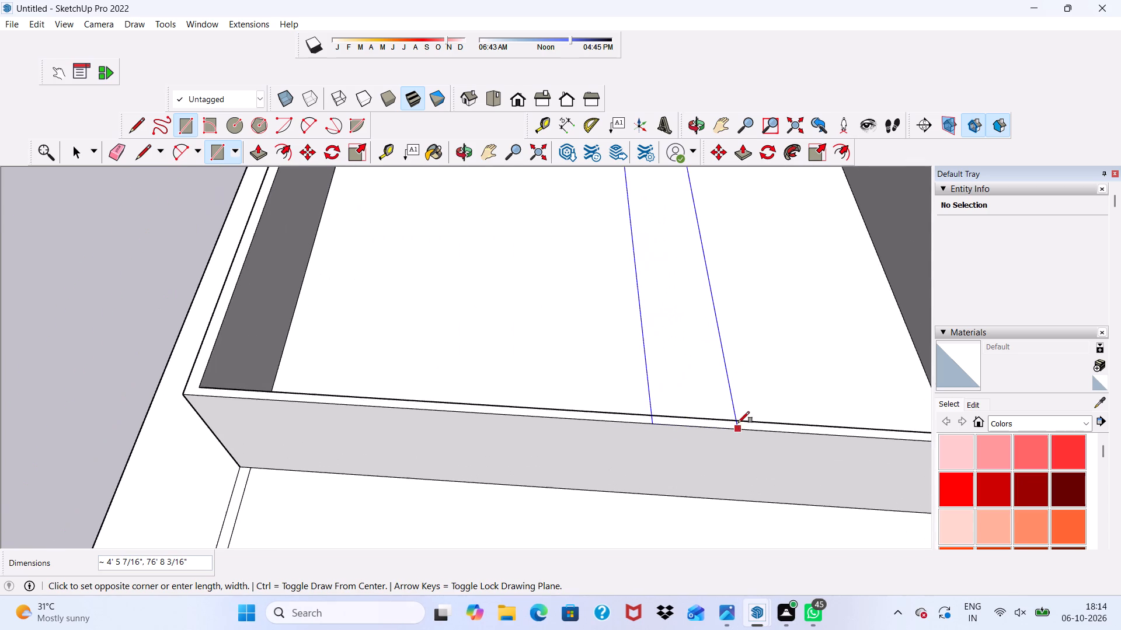
left_click(738, 423)
Erase the two long edges of the rectangular strip where they cross the face covering the room.
scroll(358, 356, "down", 11)
middle_click_drag(372, 376, 377, 293)
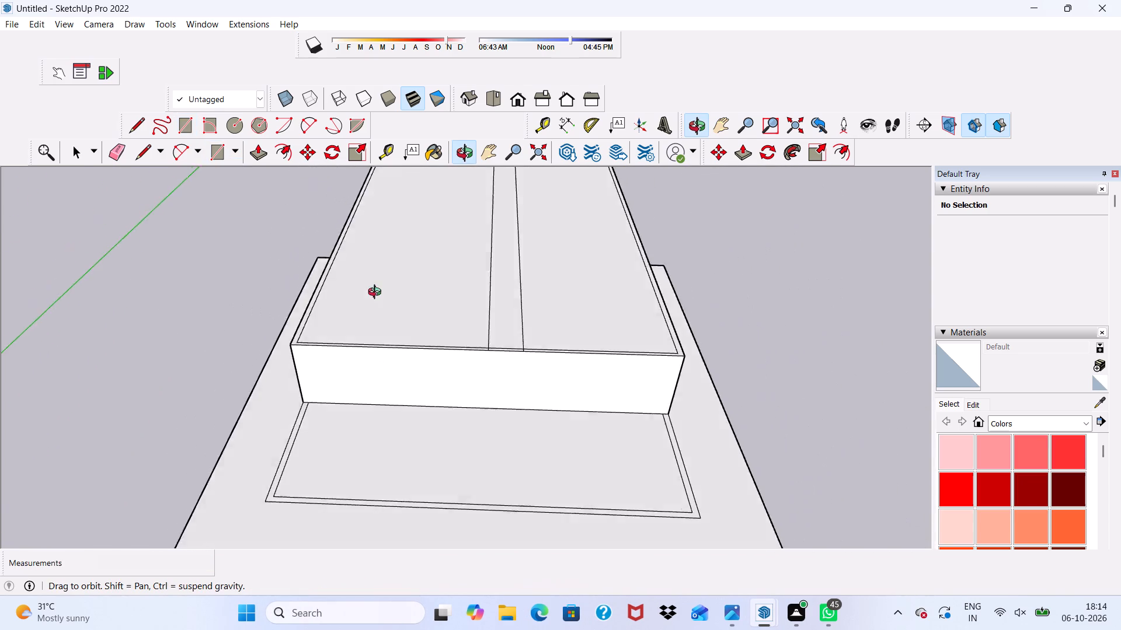
middle_click_drag(377, 293, 415, 285)
scroll(504, 300, "up", 3)
key("space")
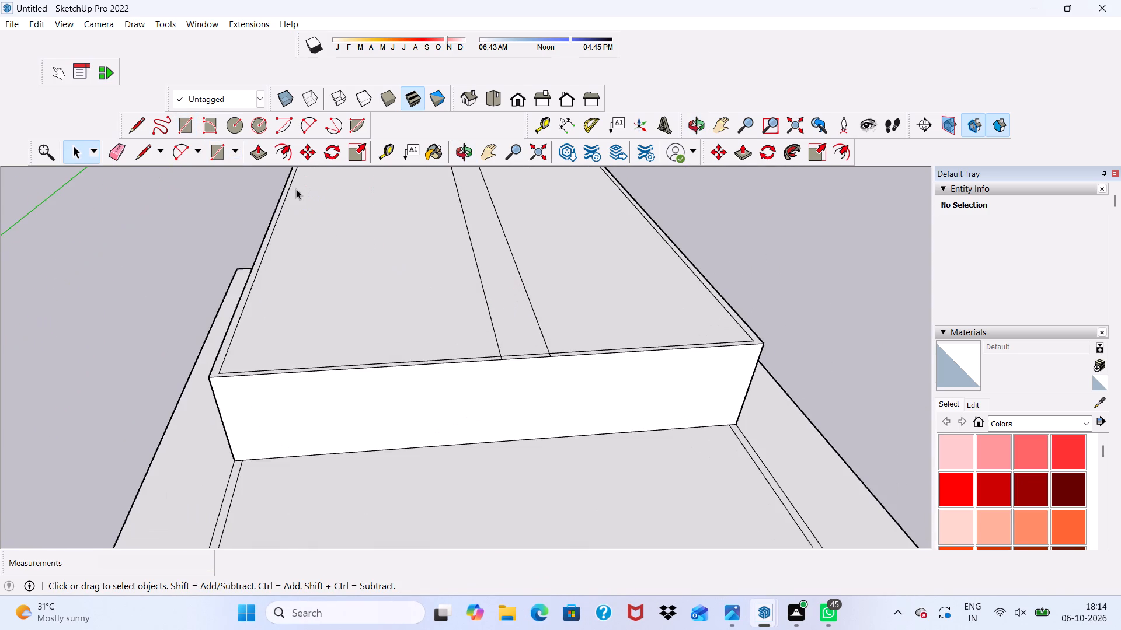
scroll(296, 189, "up", 3)
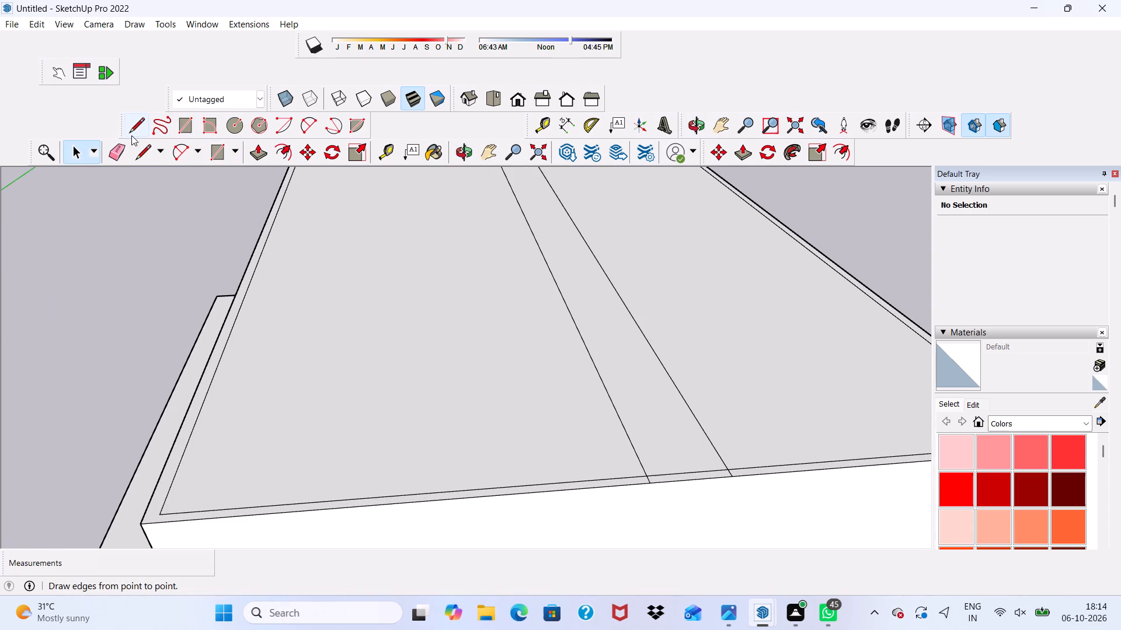
left_click(118, 149)
left_click_drag(572, 359, 660, 359)
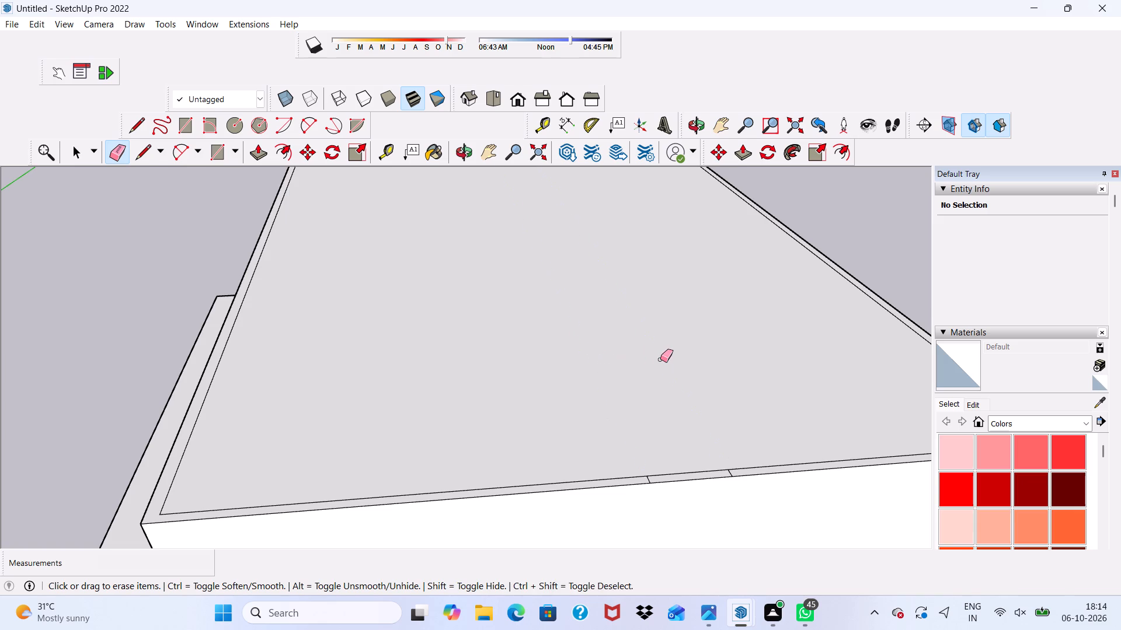
Erase the two short leftover strip edges crossing the top of the near end wall.
scroll(660, 359, "down", 4)
scroll(690, 459, "up", 4)
scroll(643, 414, "up", 4)
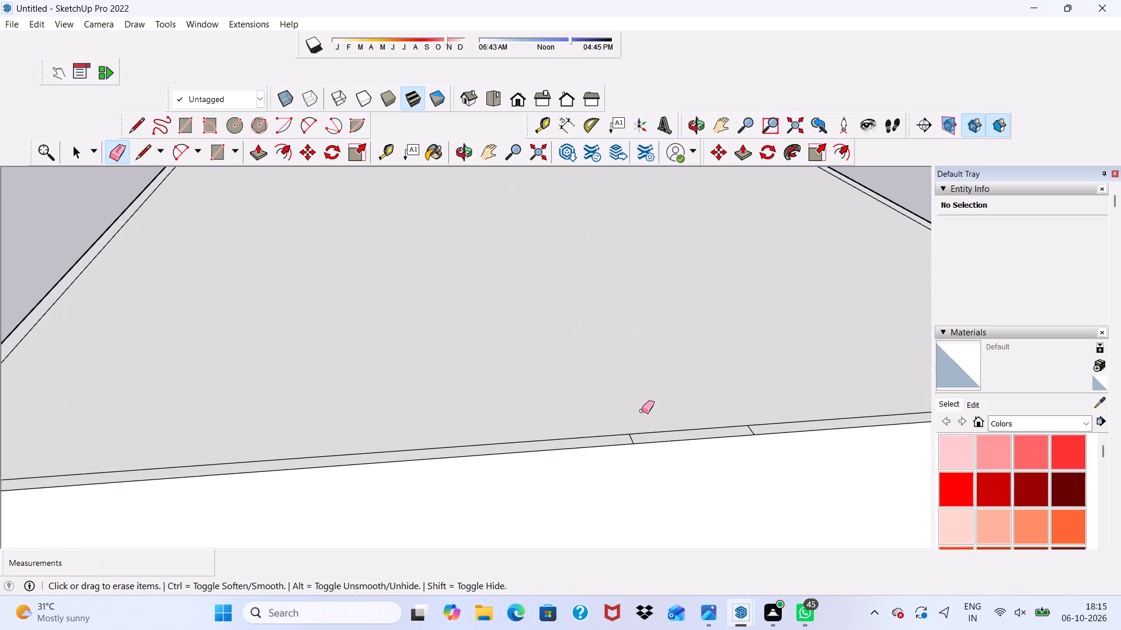
scroll(640, 432, "up", 7)
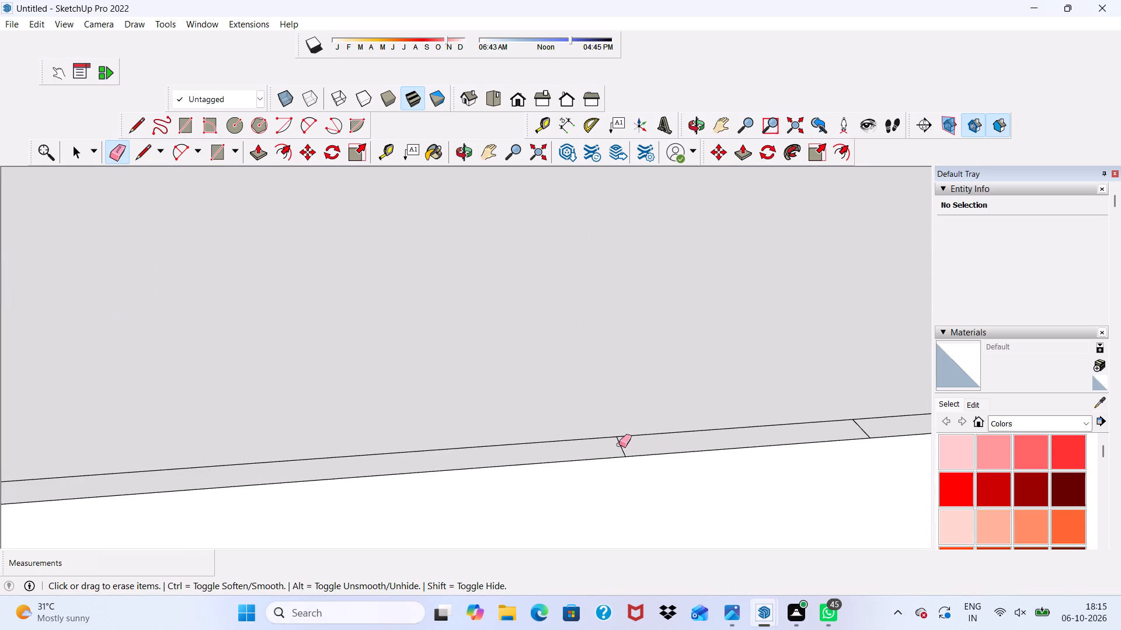
left_click(619, 443)
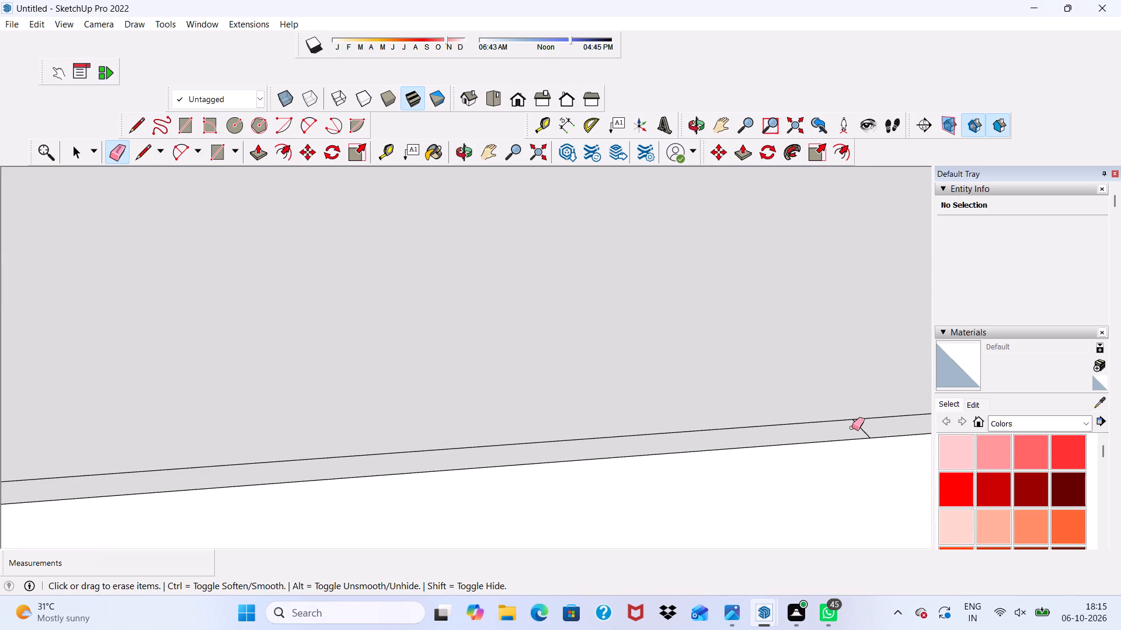
left_click(864, 428)
Erase the short stray edge and the far end wall's inner top line at the corner nearest the green axis.
scroll(649, 400, "down", 5)
scroll(539, 394, "down", 4)
scroll(478, 383, "down", 3)
scroll(478, 384, "up", 1)
scroll(469, 377, "down", 9)
scroll(351, 394, "up", 1)
scroll(355, 425, "down", 1)
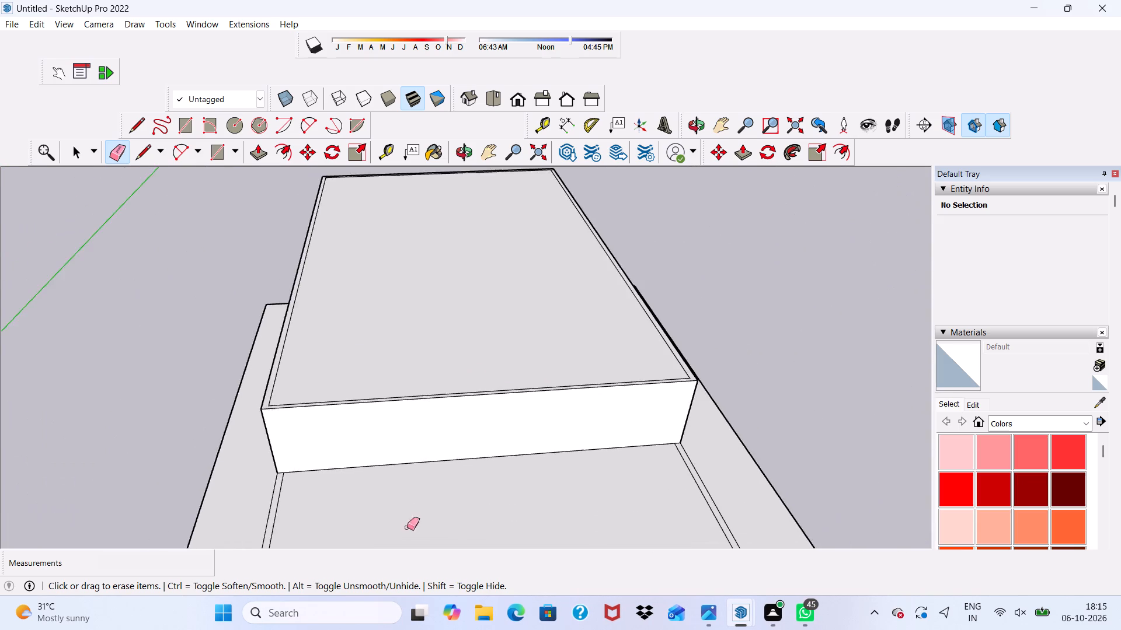
scroll(407, 527, "down", 5)
scroll(469, 300, "up", 9)
key("space")
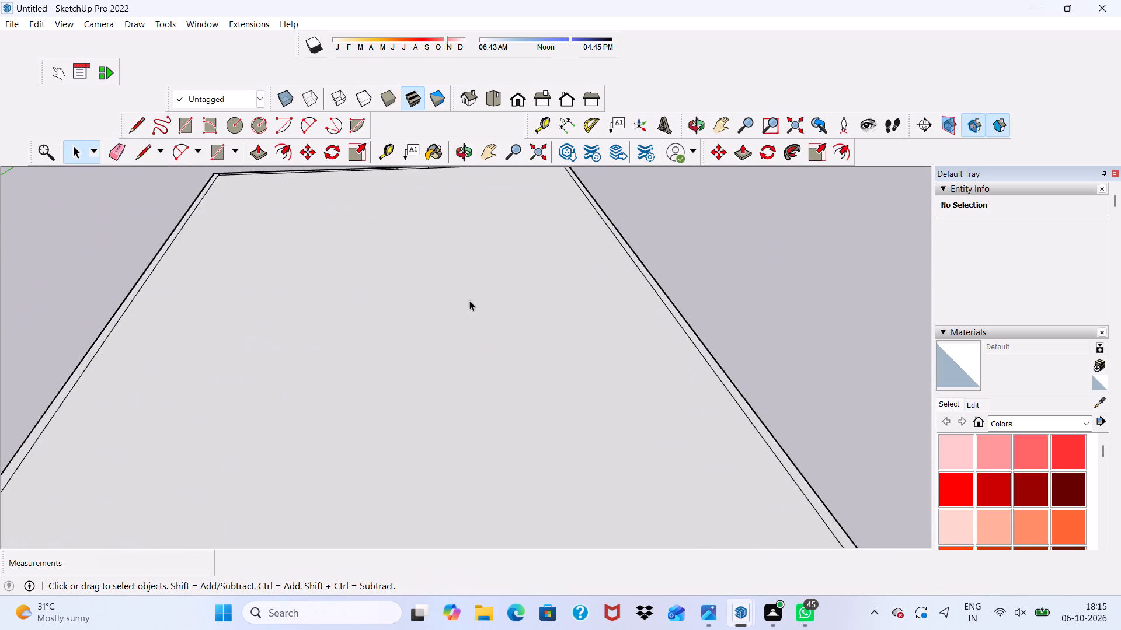
scroll(469, 300, "up", 1)
scroll(469, 300, "down", 10)
scroll(332, 204, "up", 13)
middle_click_drag(372, 228, 382, 307)
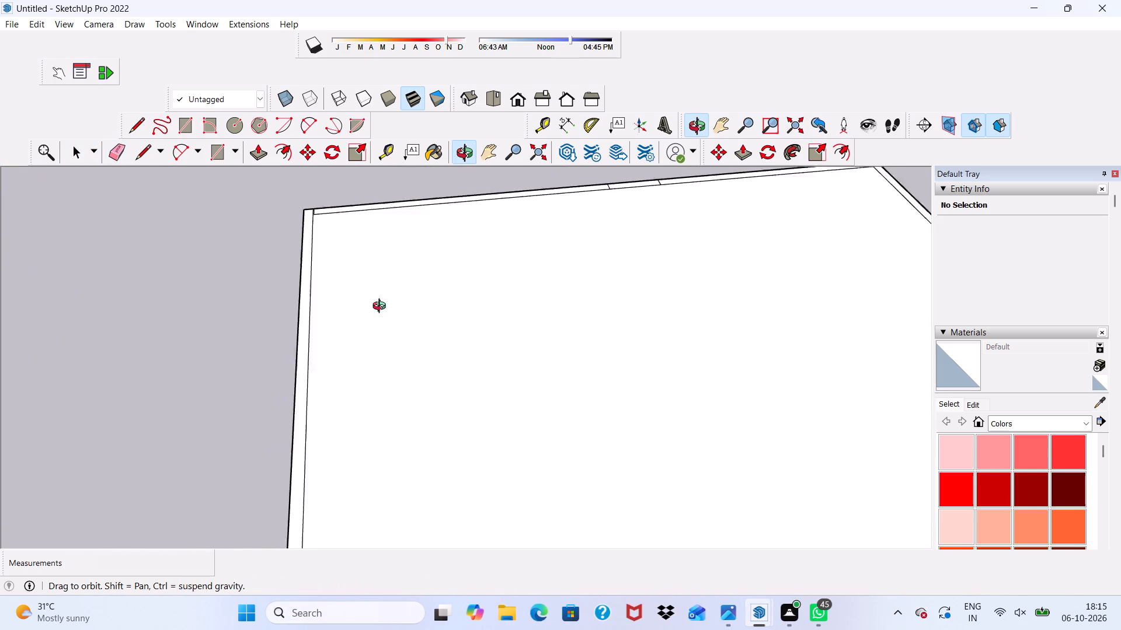
middle_click_drag(382, 307, 399, 371)
scroll(399, 371, "down", 1)
scroll(207, 229, "up", 4)
scroll(341, 263, "up", 9)
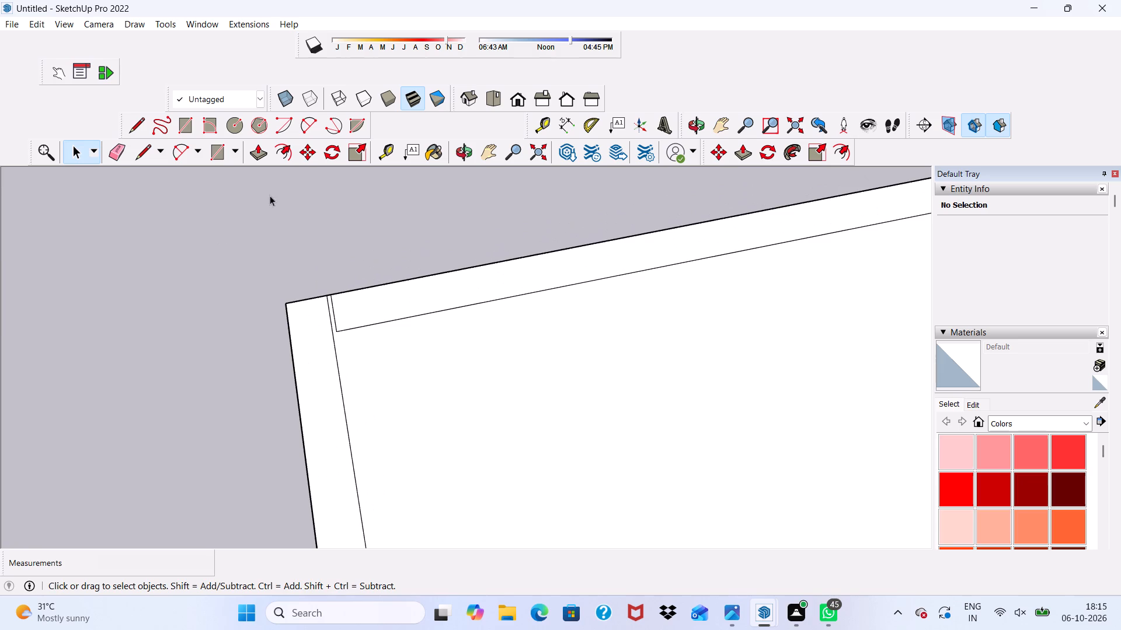
left_click_drag(116, 149, 117, 141)
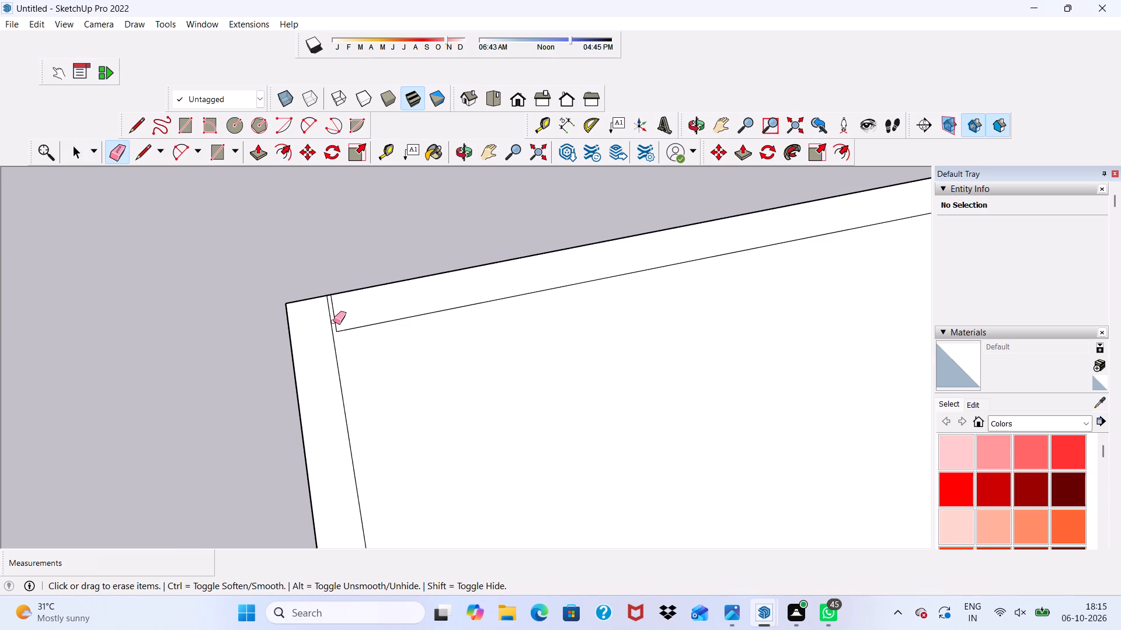
left_click_drag(333, 321, 336, 314)
left_click_drag(353, 323, 358, 343)
scroll(347, 338, "down", 4)
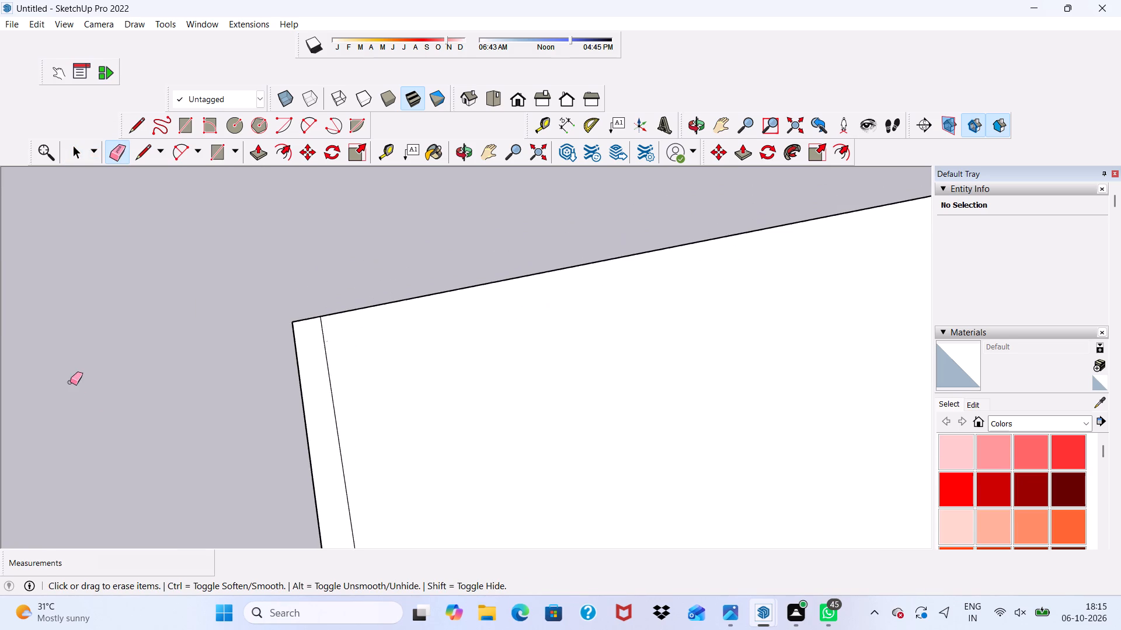
Erase the short stray edges and the remaining inner top line along the far end wall.
scroll(70, 382, "down", 3)
scroll(70, 382, "up", 1)
scroll(70, 382, "down", 5)
scroll(288, 332, "up", 2)
scroll(288, 332, "down", 2)
scroll(699, 264, "up", 4)
left_click_drag(715, 251, 717, 267)
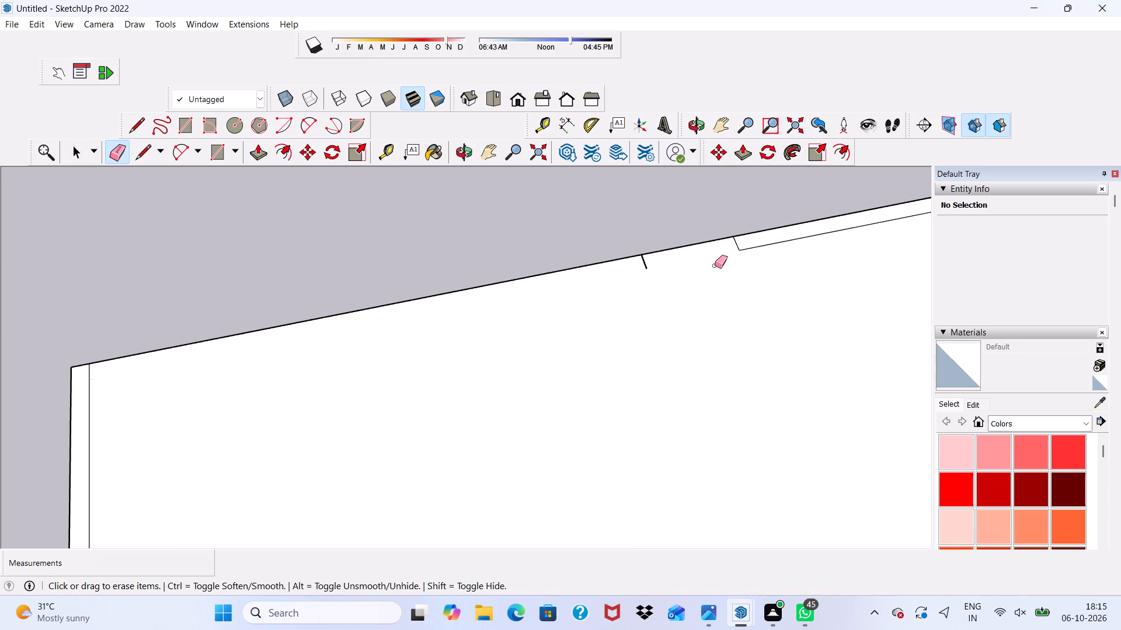
scroll(698, 259, "up", 3)
left_click_drag(628, 263, 611, 269)
left_click_drag(746, 243, 767, 244)
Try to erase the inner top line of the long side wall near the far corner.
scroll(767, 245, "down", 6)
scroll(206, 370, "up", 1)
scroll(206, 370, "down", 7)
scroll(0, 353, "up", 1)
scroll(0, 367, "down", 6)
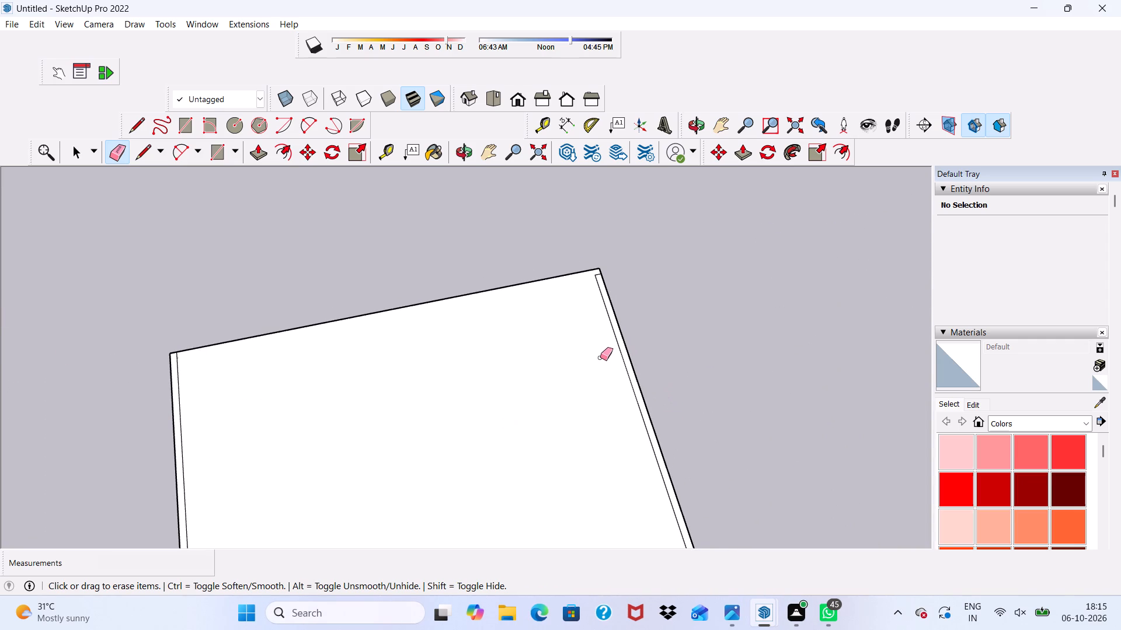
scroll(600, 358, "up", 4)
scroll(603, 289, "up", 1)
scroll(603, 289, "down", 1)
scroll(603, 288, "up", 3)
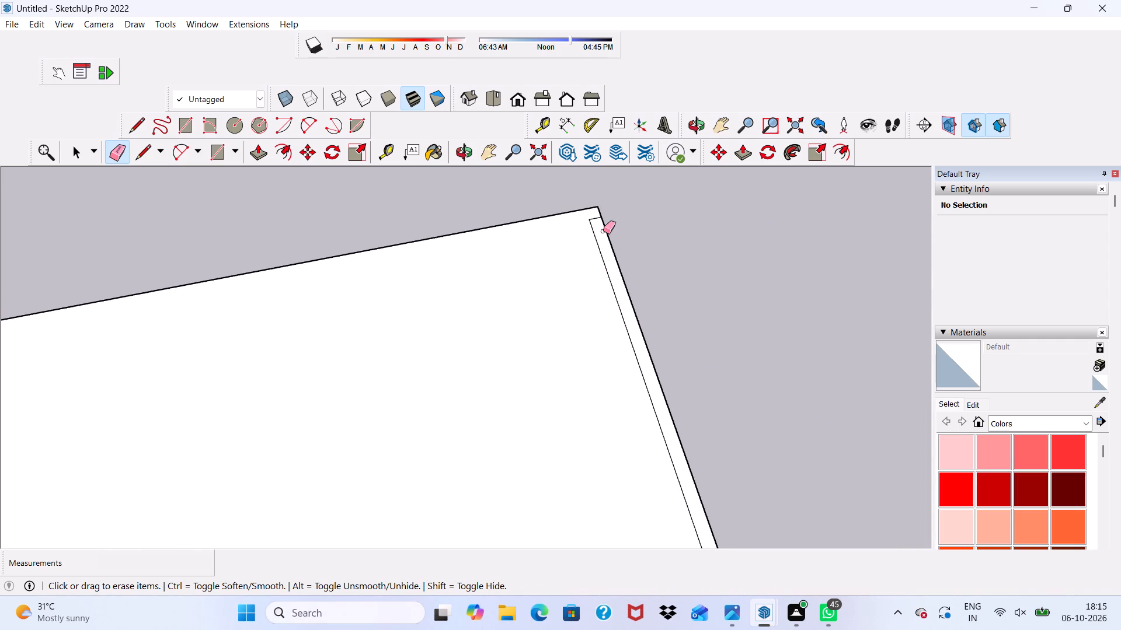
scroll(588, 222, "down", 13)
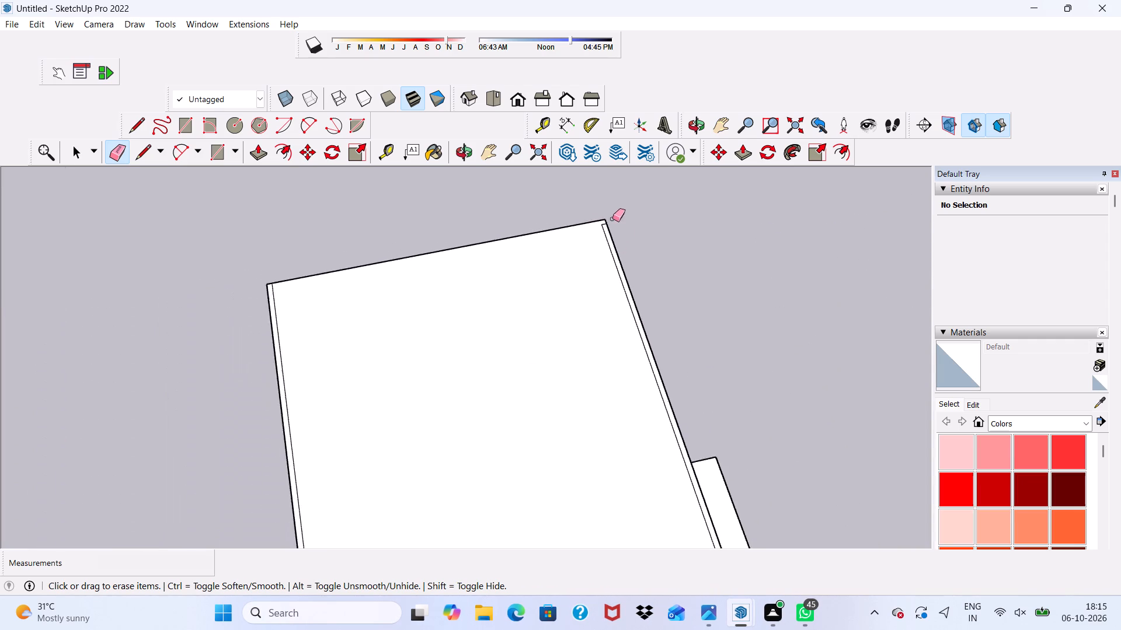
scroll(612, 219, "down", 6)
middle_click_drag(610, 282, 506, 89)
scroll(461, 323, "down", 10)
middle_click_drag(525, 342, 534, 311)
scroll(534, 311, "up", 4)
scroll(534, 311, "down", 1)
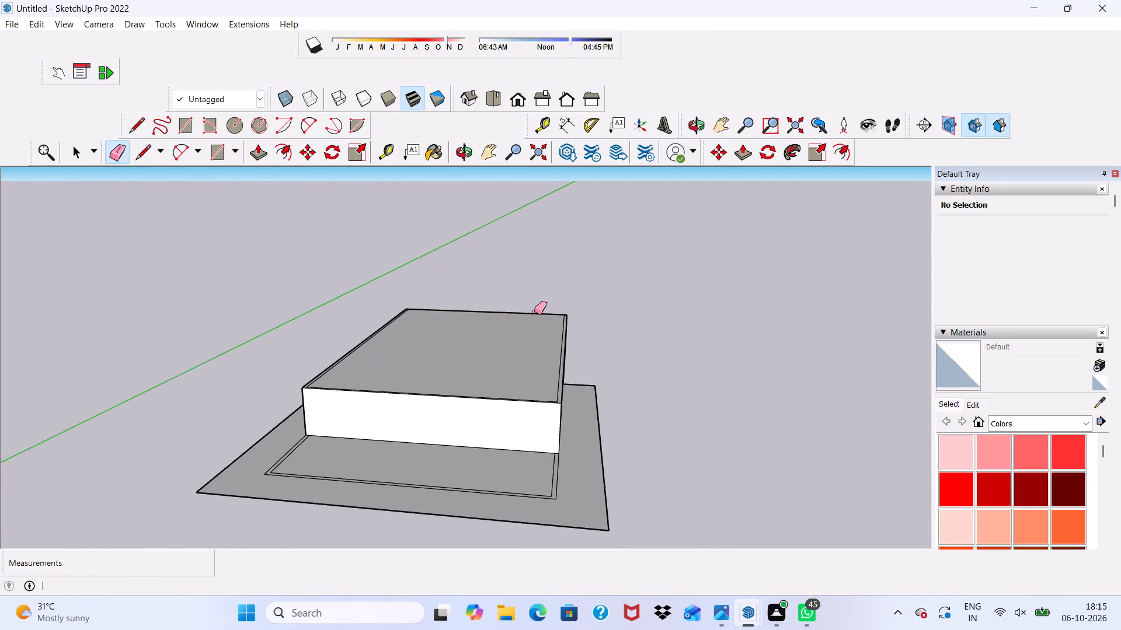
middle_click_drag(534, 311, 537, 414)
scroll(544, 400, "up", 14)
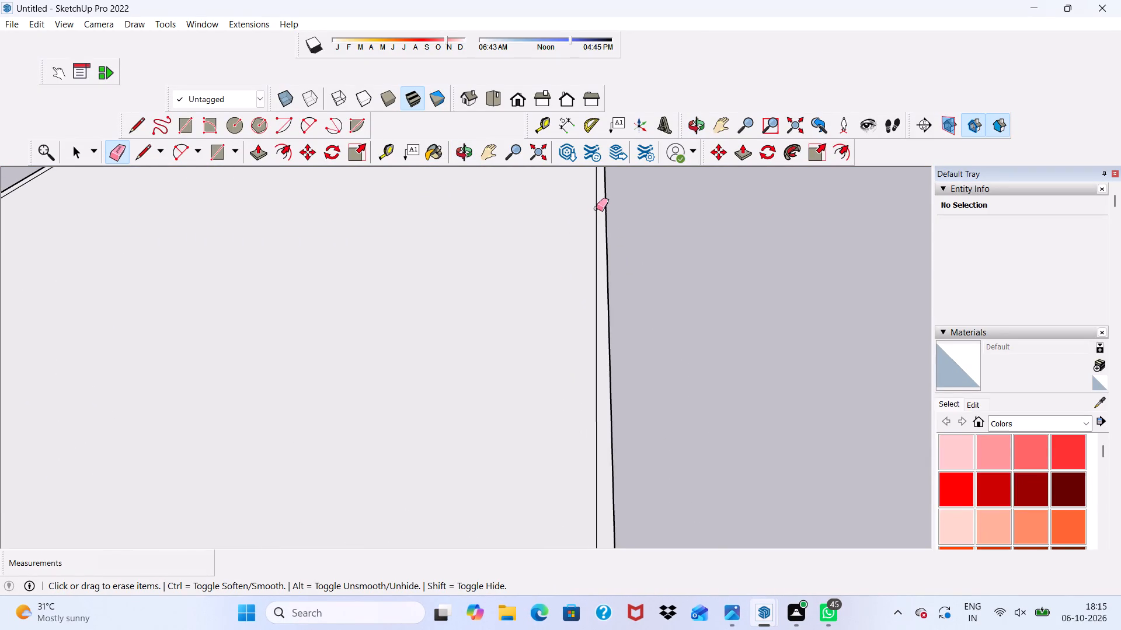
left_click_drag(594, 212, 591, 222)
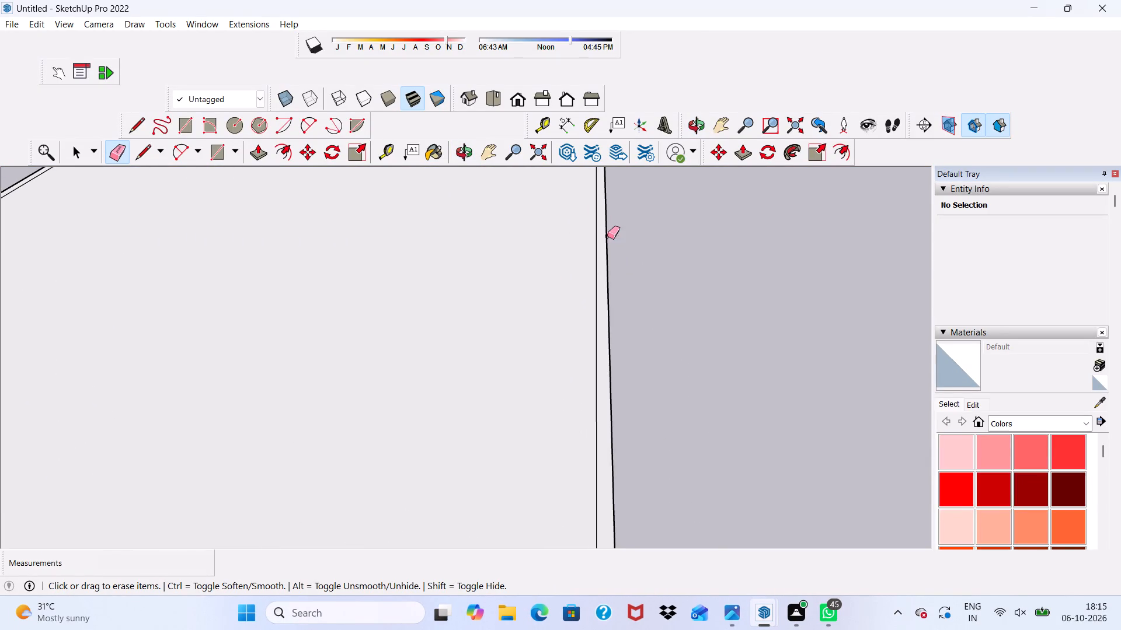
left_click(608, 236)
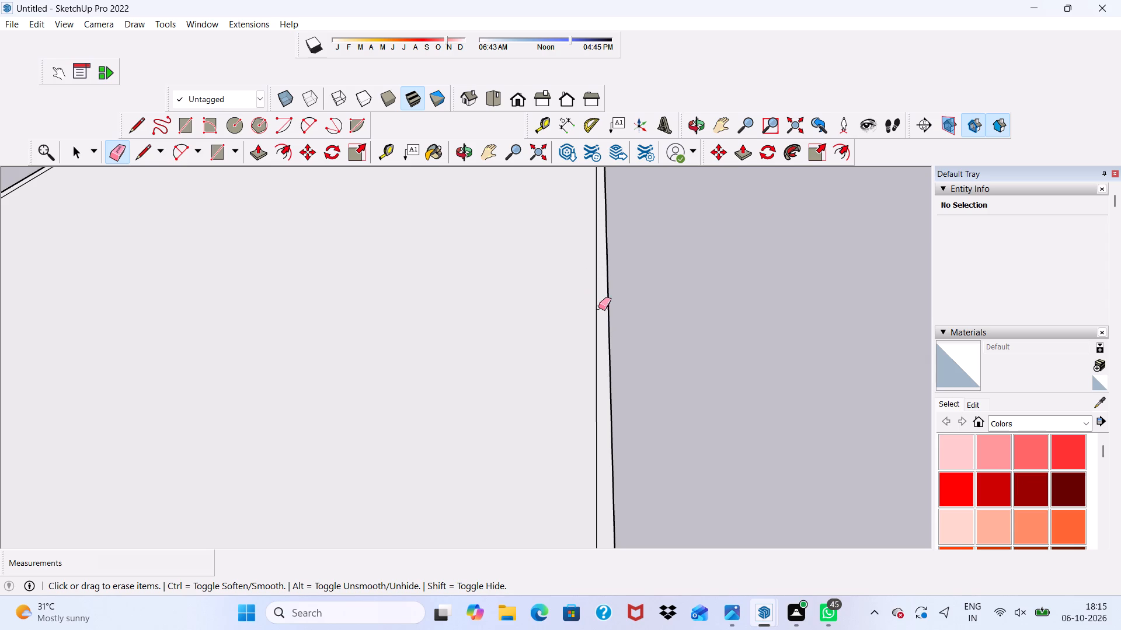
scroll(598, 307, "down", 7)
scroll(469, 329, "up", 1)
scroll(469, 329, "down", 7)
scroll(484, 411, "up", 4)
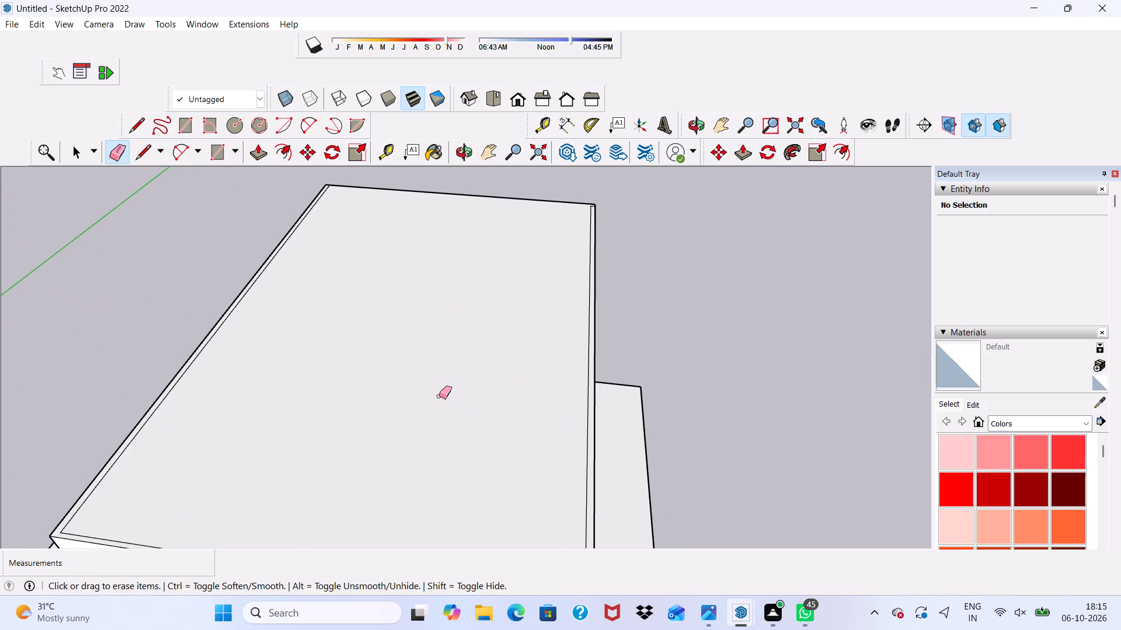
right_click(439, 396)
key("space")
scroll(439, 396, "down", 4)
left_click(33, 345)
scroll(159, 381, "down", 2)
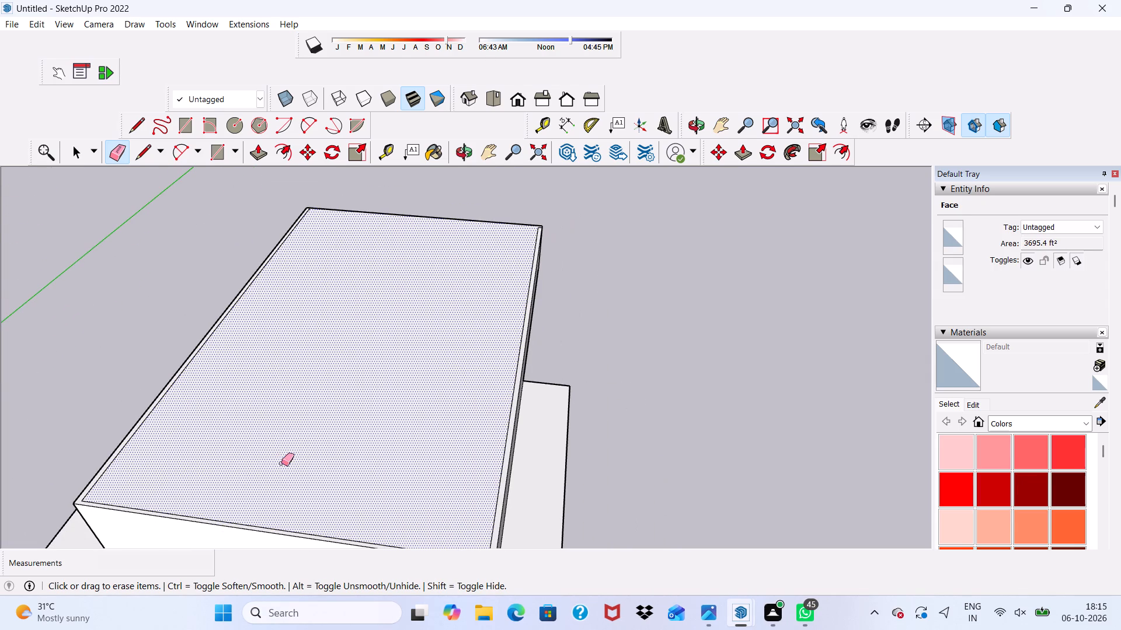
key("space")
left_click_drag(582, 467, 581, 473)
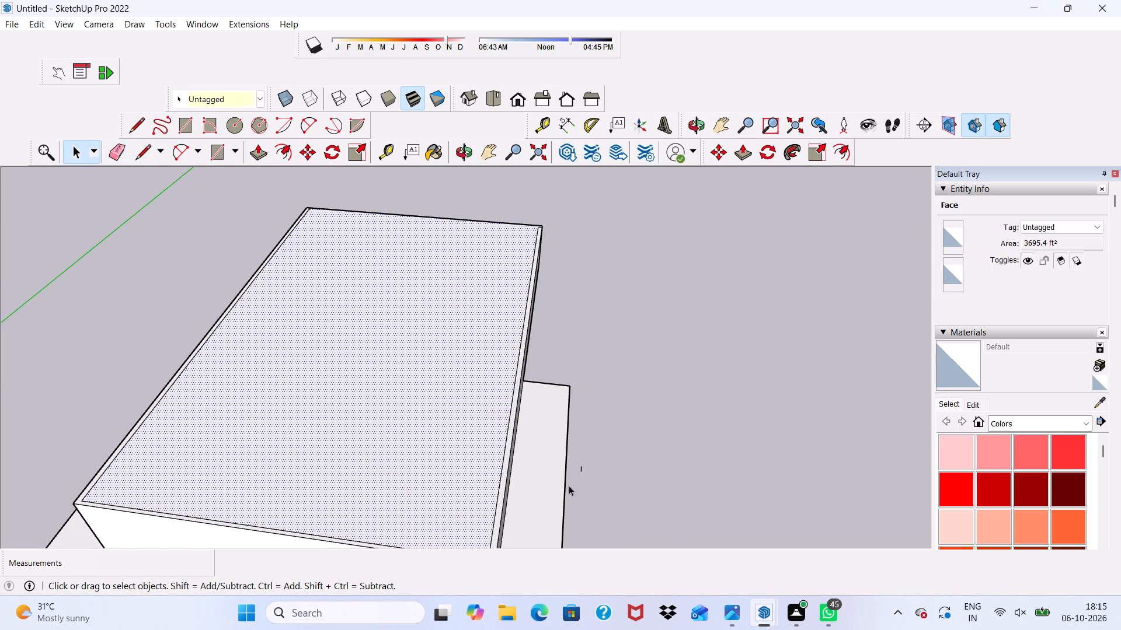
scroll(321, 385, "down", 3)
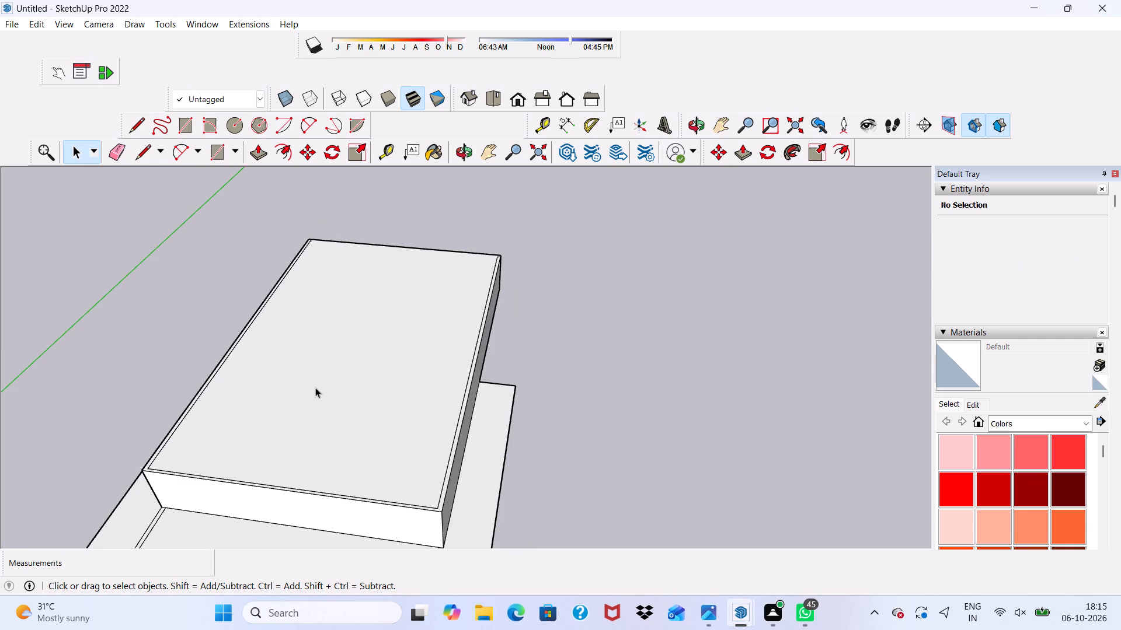
Select the narrow wall-top face that runs around the roof face.
key("space")
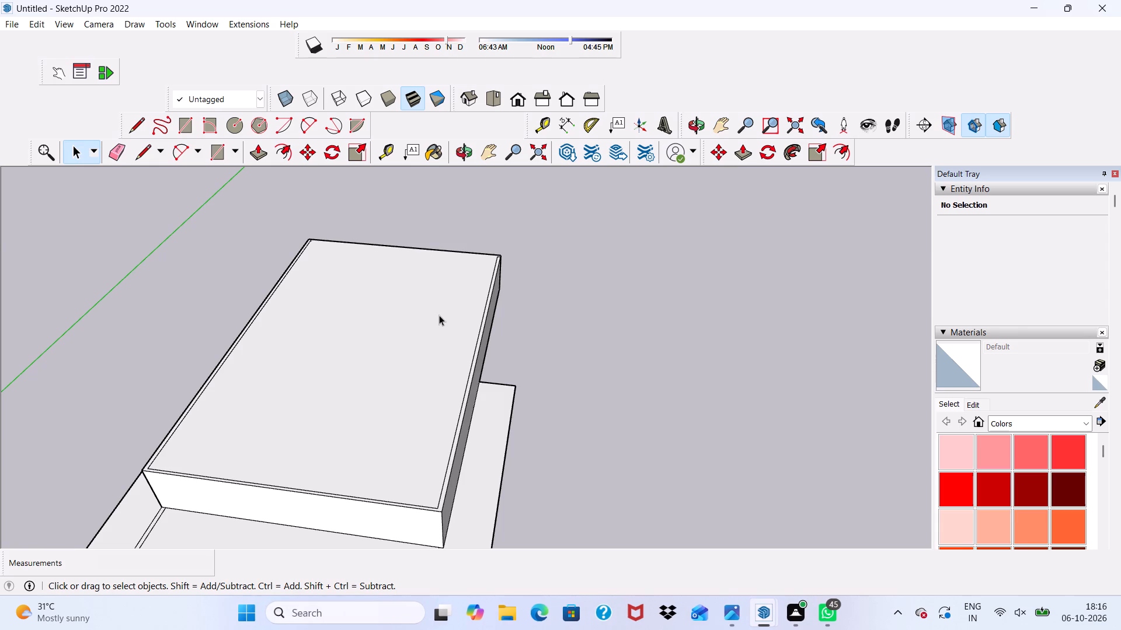
scroll(704, 369, "down", 5)
middle_click_drag(444, 486, 510, 362)
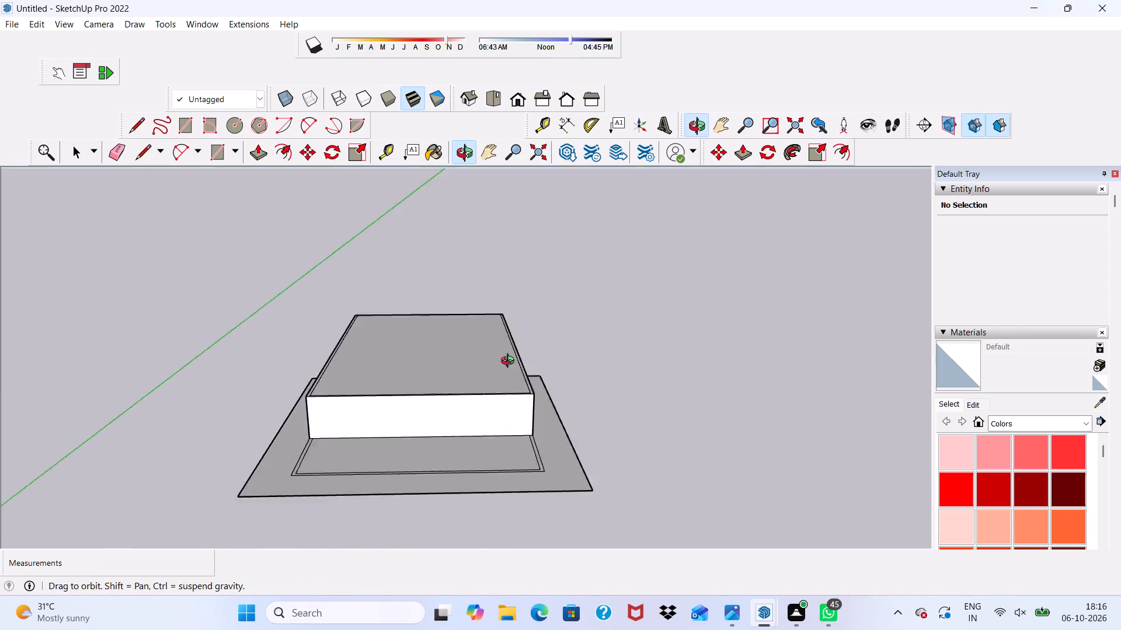
middle_click_drag(510, 362, 514, 355)
scroll(514, 355, "up", 2)
scroll(514, 355, "down", 1)
scroll(514, 355, "up", 4)
middle_click_drag(433, 369, 390, 453)
scroll(245, 505, "up", 6)
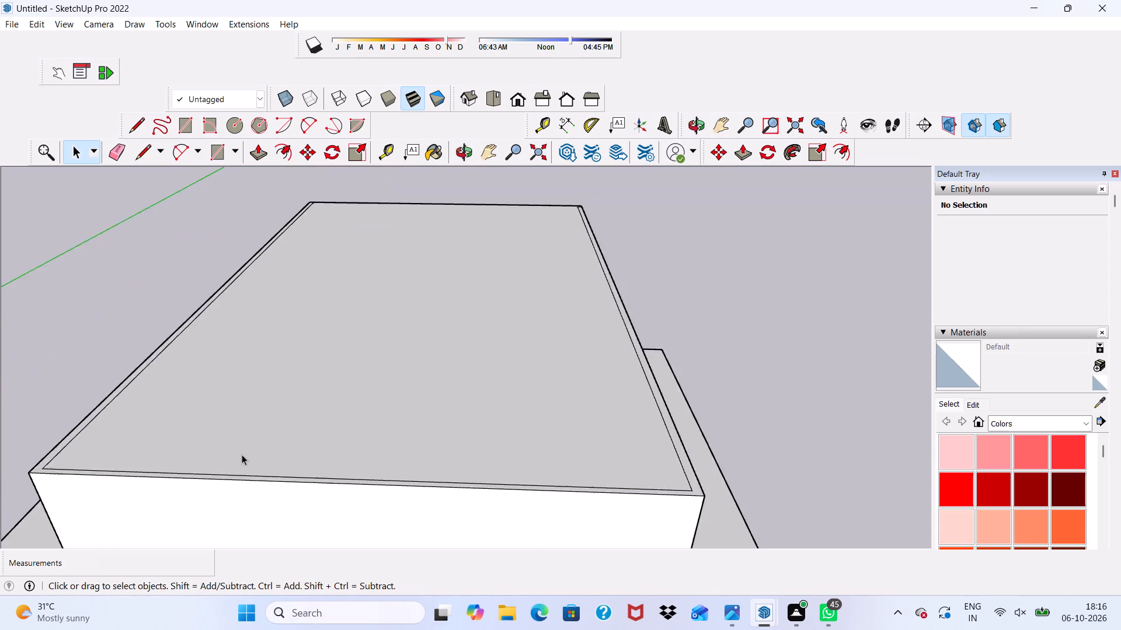
scroll(242, 454, "up", 11)
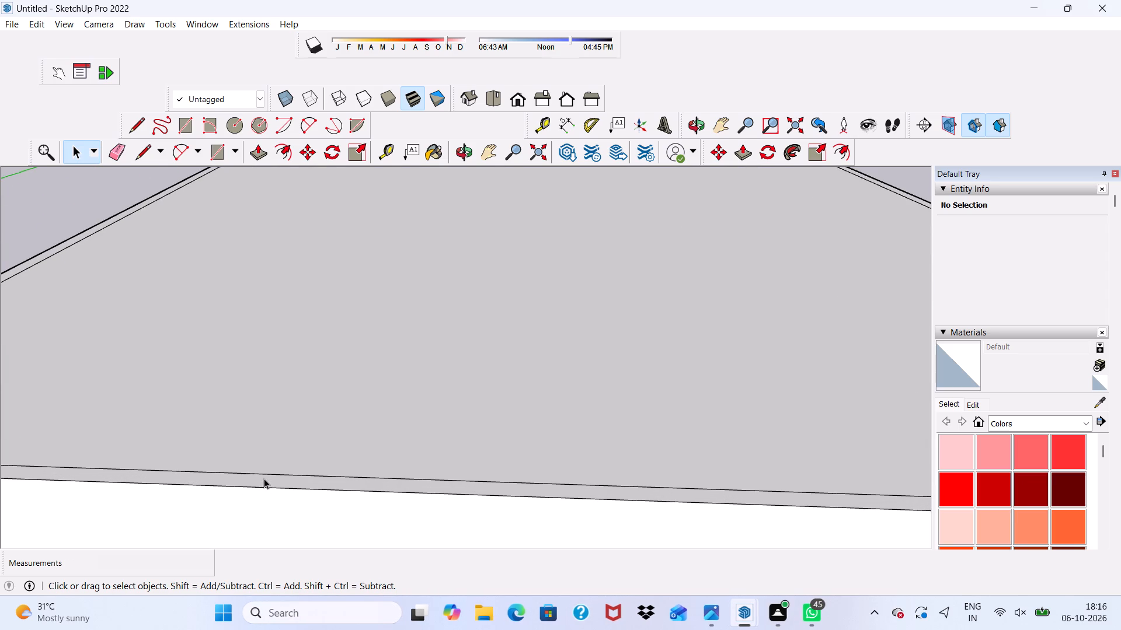
left_click(264, 478)
Examine the building's roof face, wall-top rim and outer walls from low and high angles.
scroll(264, 478, "up", 4)
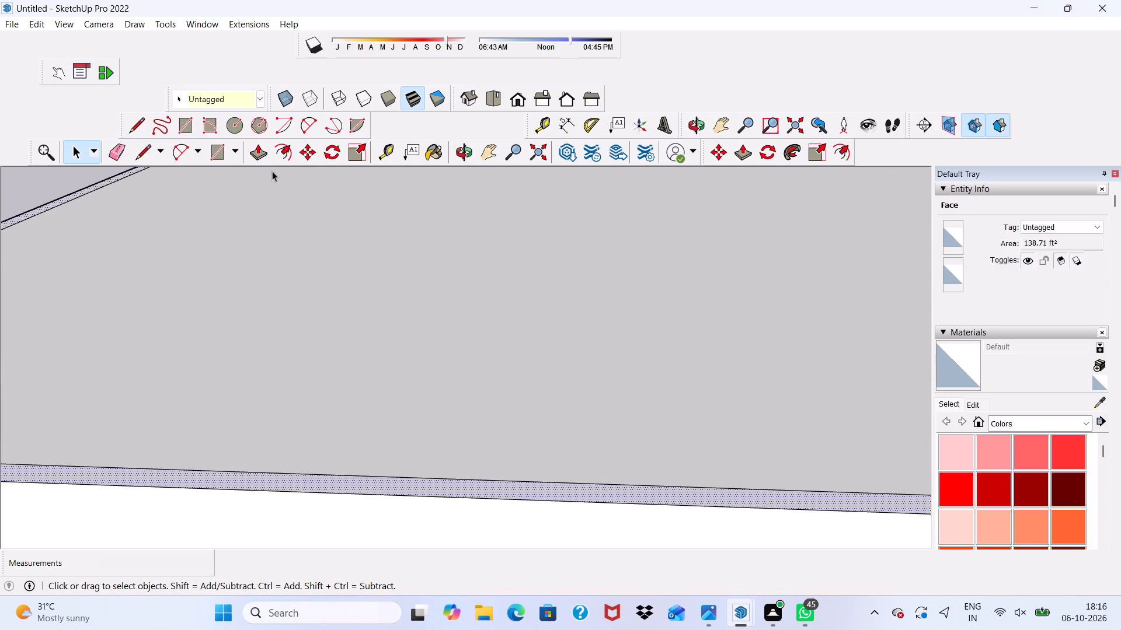
scroll(271, 170, "down", 14)
middle_click_drag(609, 323, 615, 227)
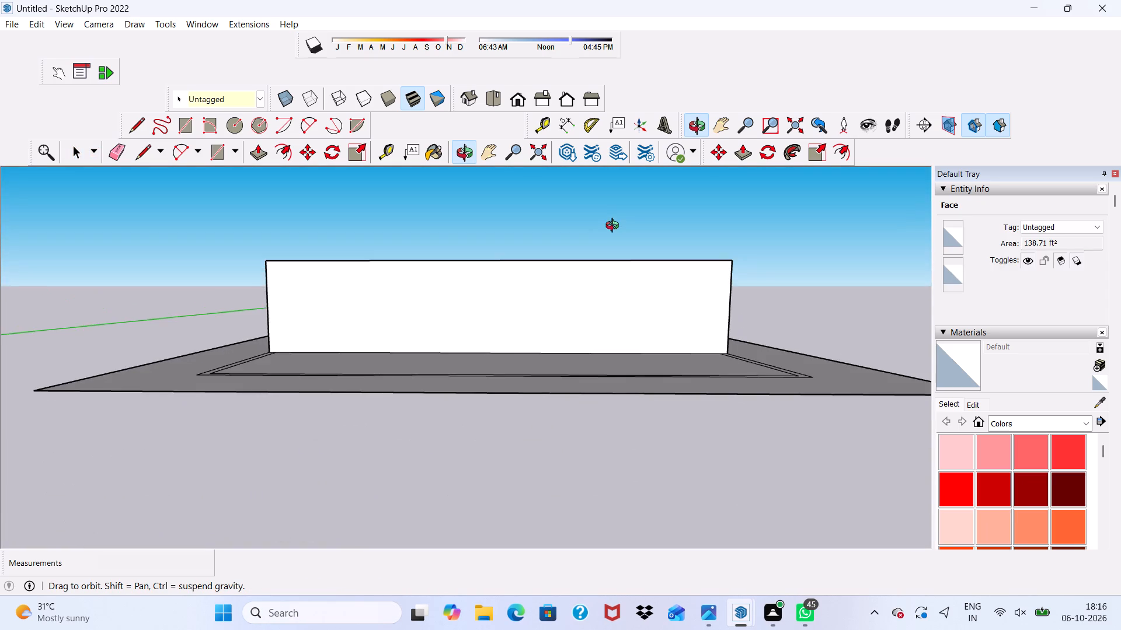
middle_click_drag(615, 227, 614, 250)
scroll(614, 250, "up", 3)
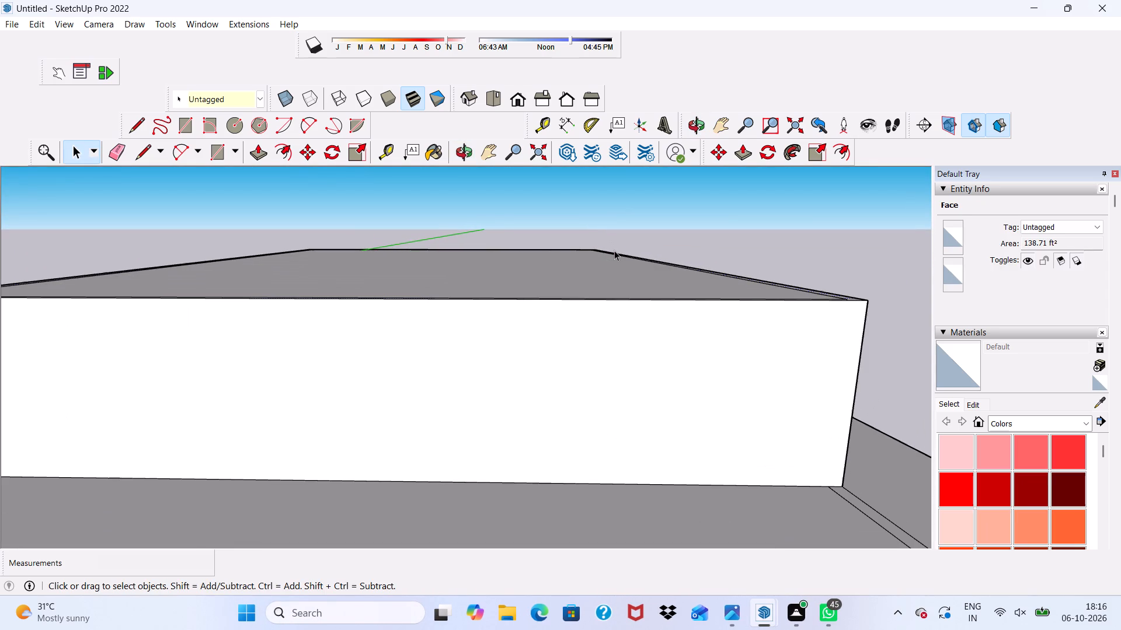
scroll(614, 250, "down", 3)
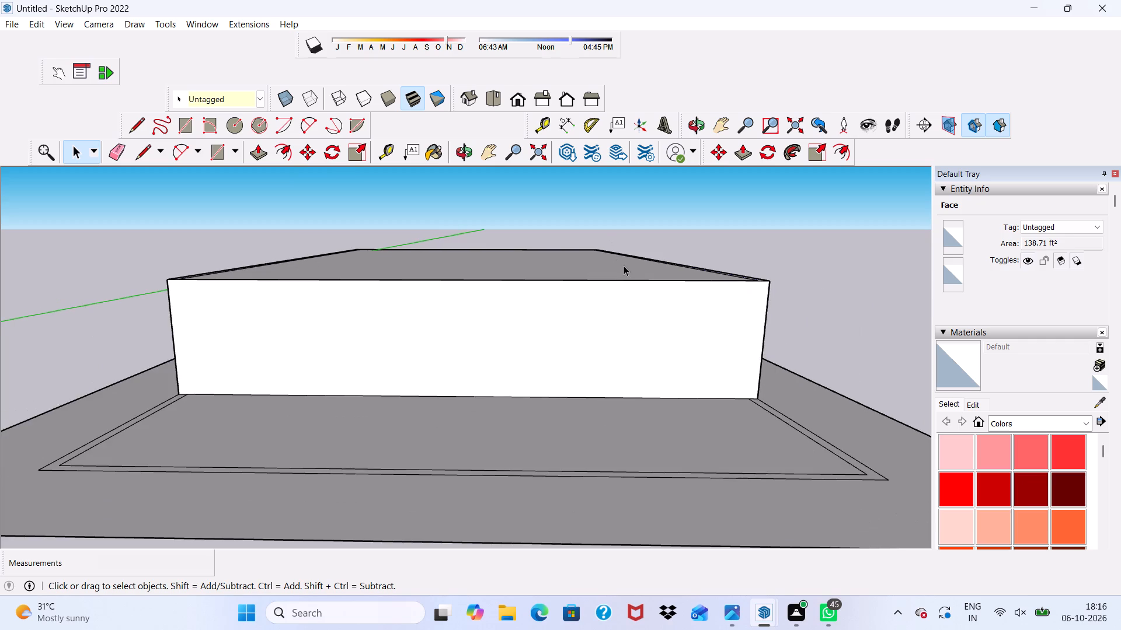
middle_click_drag(624, 264, 621, 349)
scroll(590, 421, "up", 4)
scroll(590, 422, "down", 5)
middle_click_drag(590, 422, 624, 367)
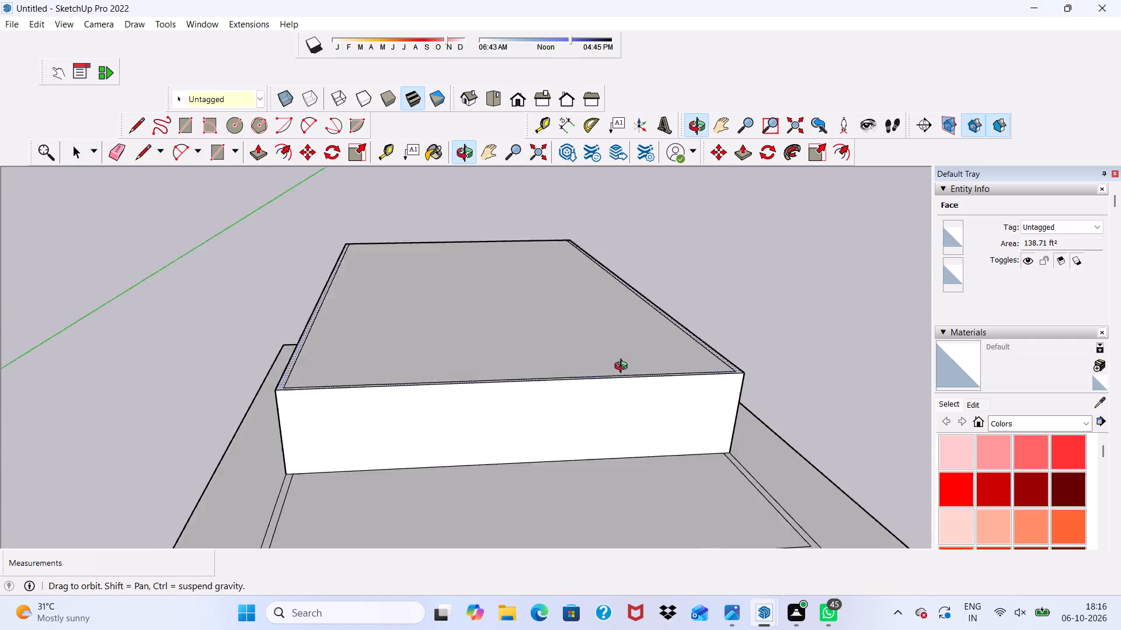
middle_click_drag(624, 367, 624, 288)
scroll(624, 288, "down", 6)
scroll(629, 266, "up", 1)
middle_click_drag(621, 330, 594, 453)
scroll(538, 386, "up", 7)
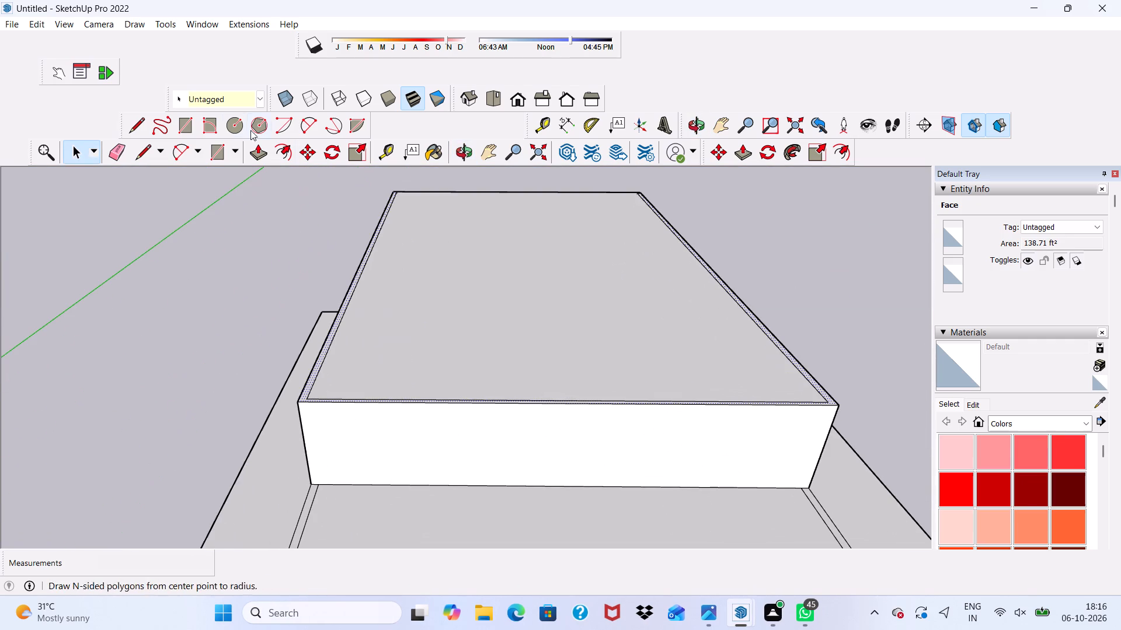
scroll(343, 319, "up", 3)
scroll(343, 319, "down", 8)
middle_click_drag(391, 260, 363, 387)
scroll(353, 349, "up", 7)
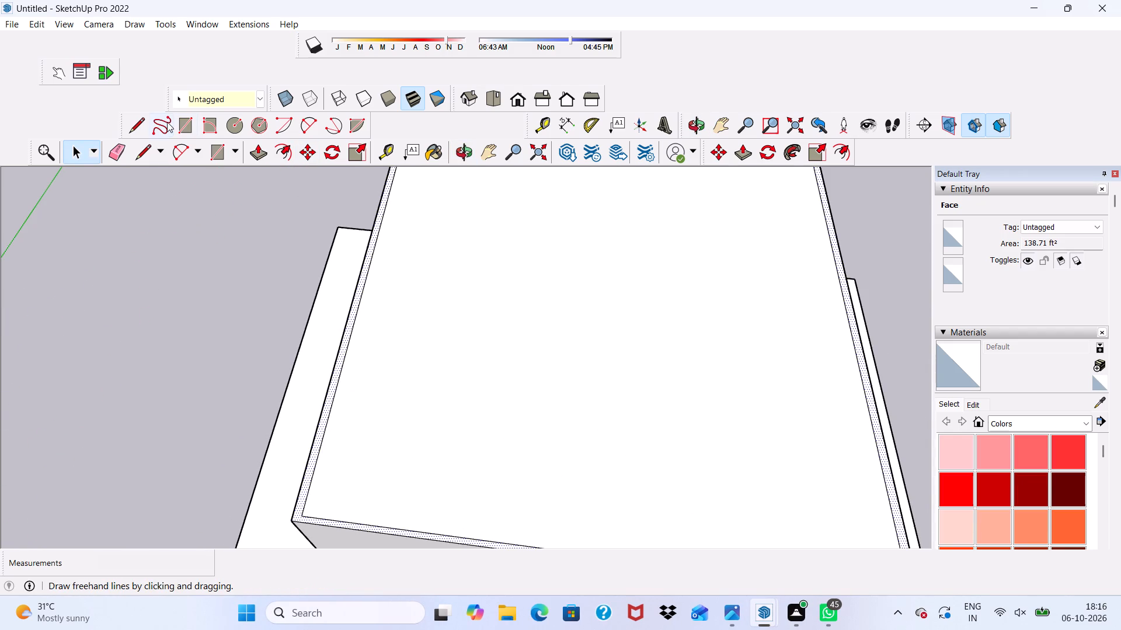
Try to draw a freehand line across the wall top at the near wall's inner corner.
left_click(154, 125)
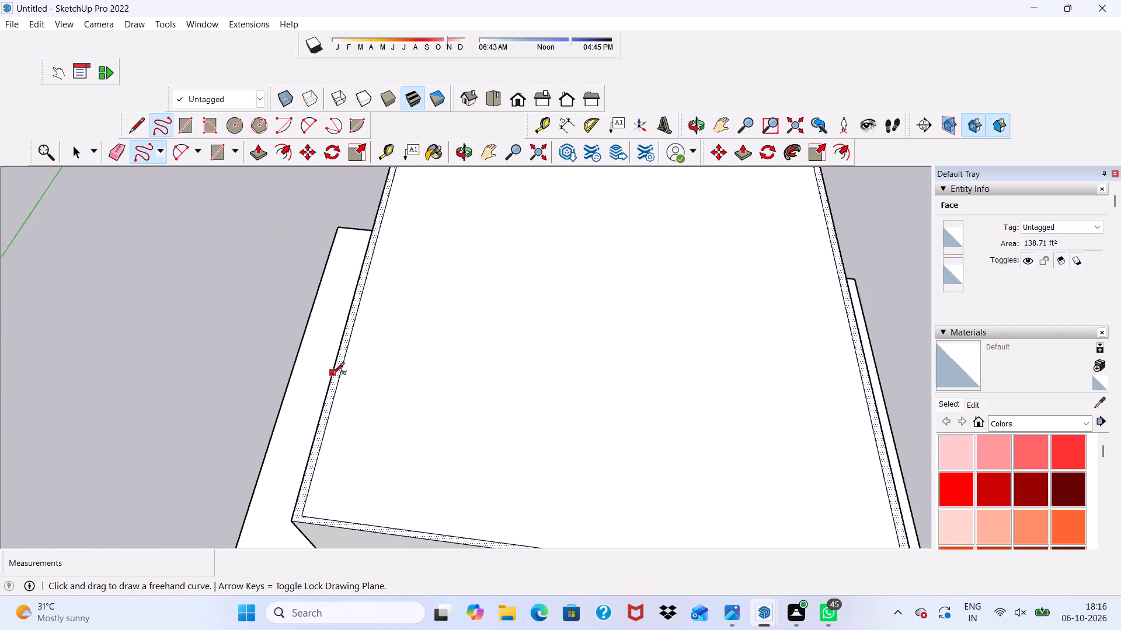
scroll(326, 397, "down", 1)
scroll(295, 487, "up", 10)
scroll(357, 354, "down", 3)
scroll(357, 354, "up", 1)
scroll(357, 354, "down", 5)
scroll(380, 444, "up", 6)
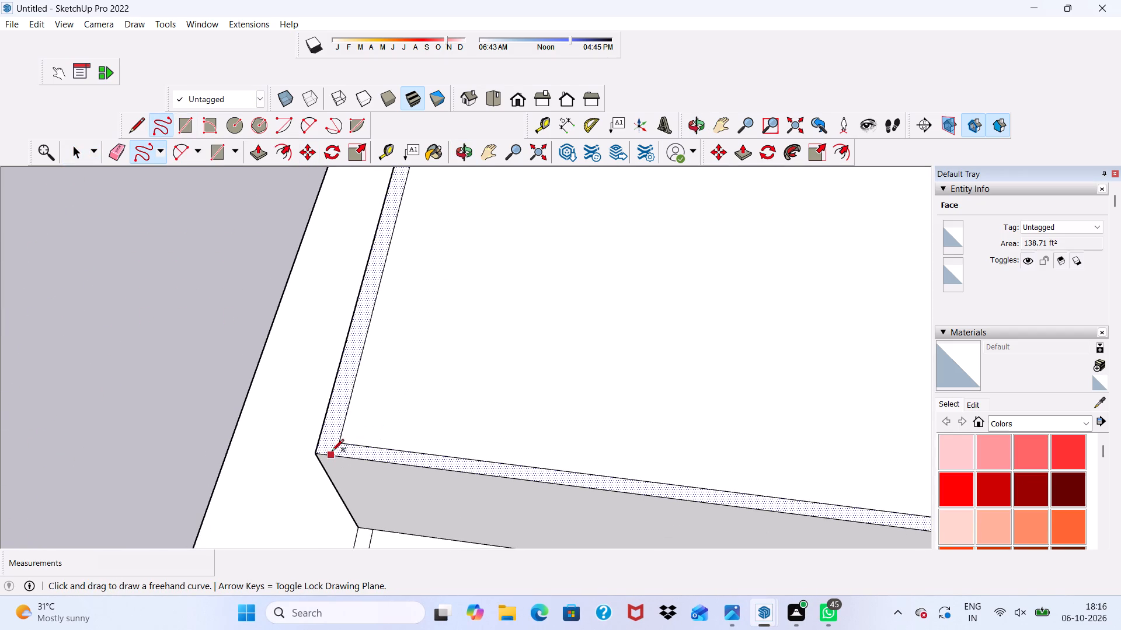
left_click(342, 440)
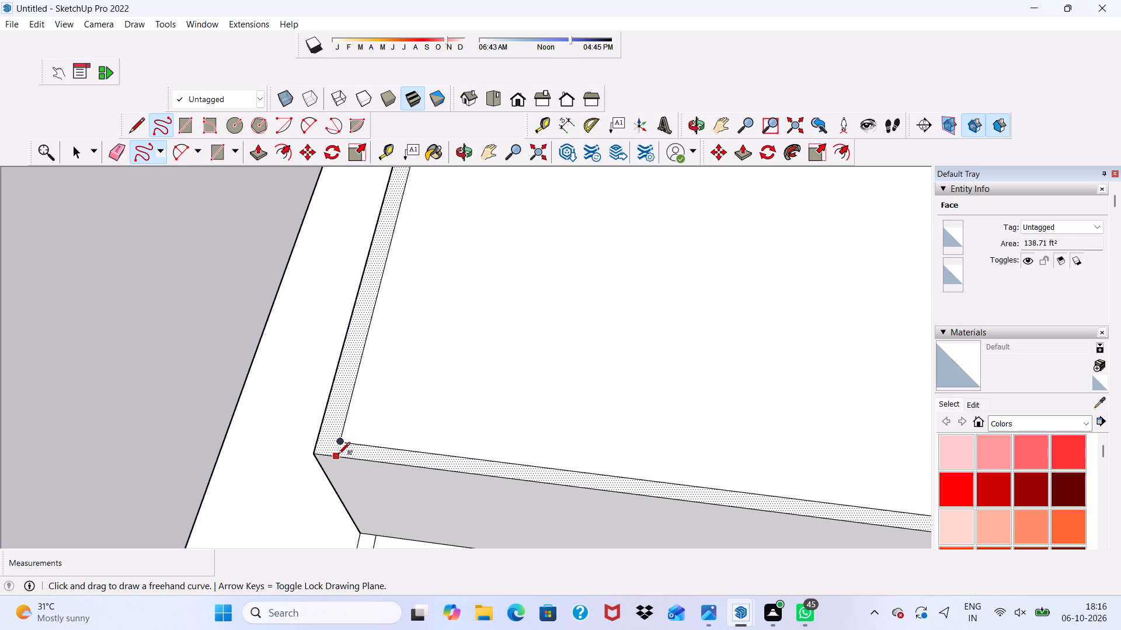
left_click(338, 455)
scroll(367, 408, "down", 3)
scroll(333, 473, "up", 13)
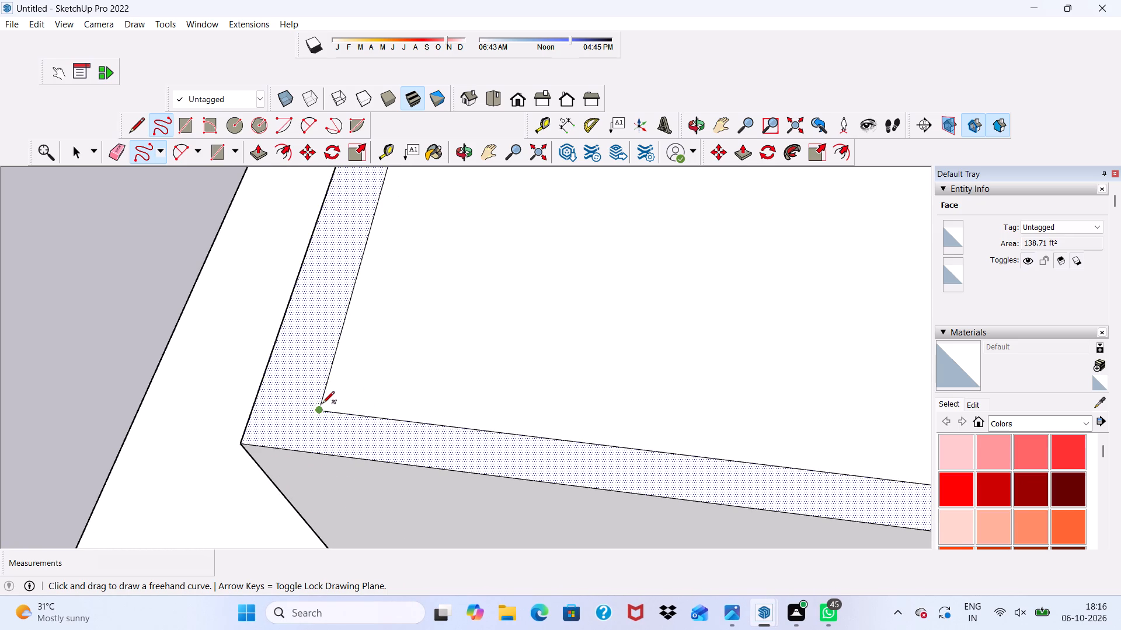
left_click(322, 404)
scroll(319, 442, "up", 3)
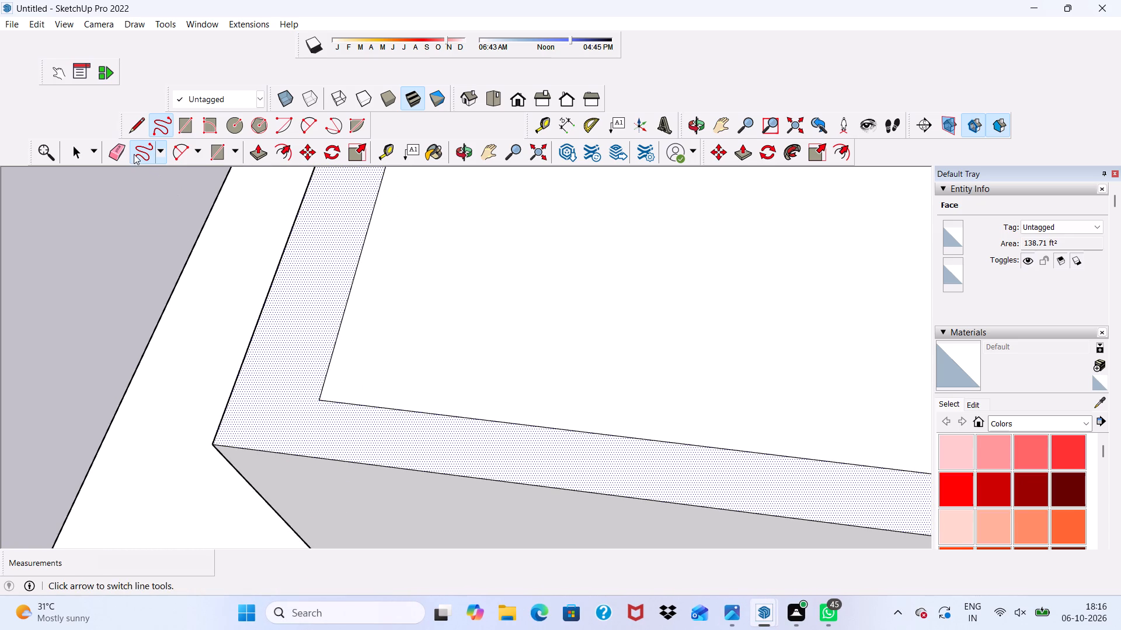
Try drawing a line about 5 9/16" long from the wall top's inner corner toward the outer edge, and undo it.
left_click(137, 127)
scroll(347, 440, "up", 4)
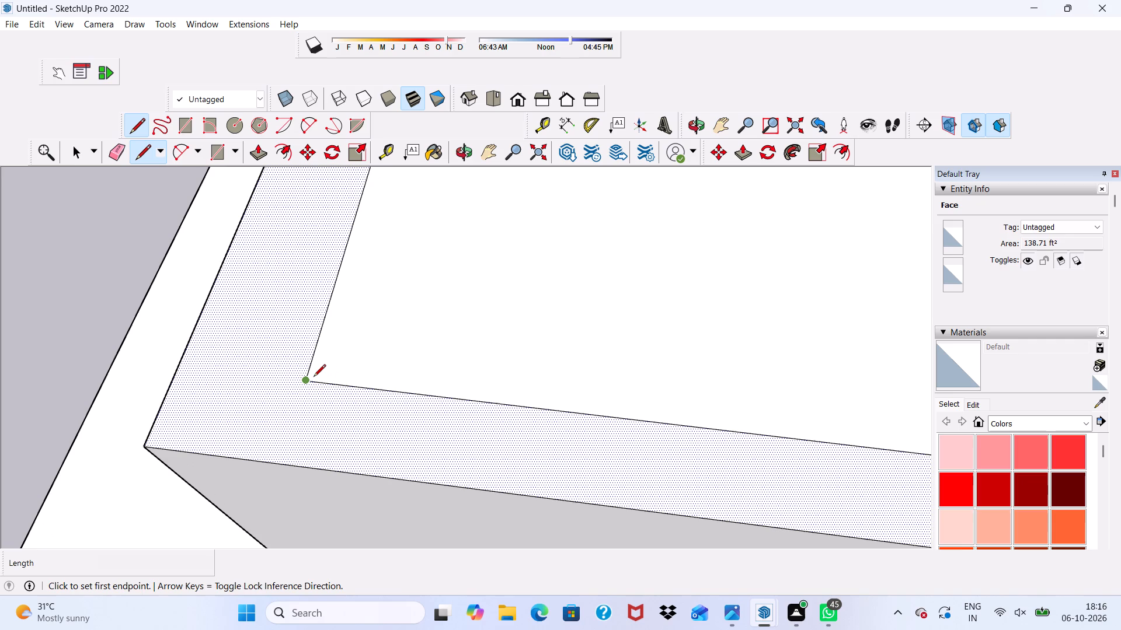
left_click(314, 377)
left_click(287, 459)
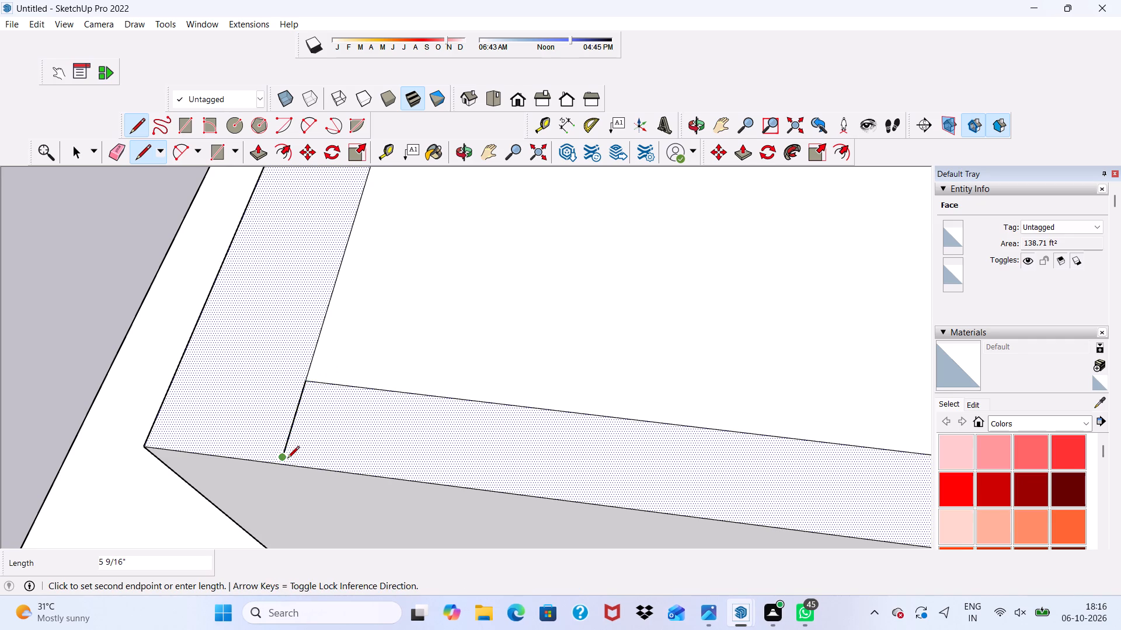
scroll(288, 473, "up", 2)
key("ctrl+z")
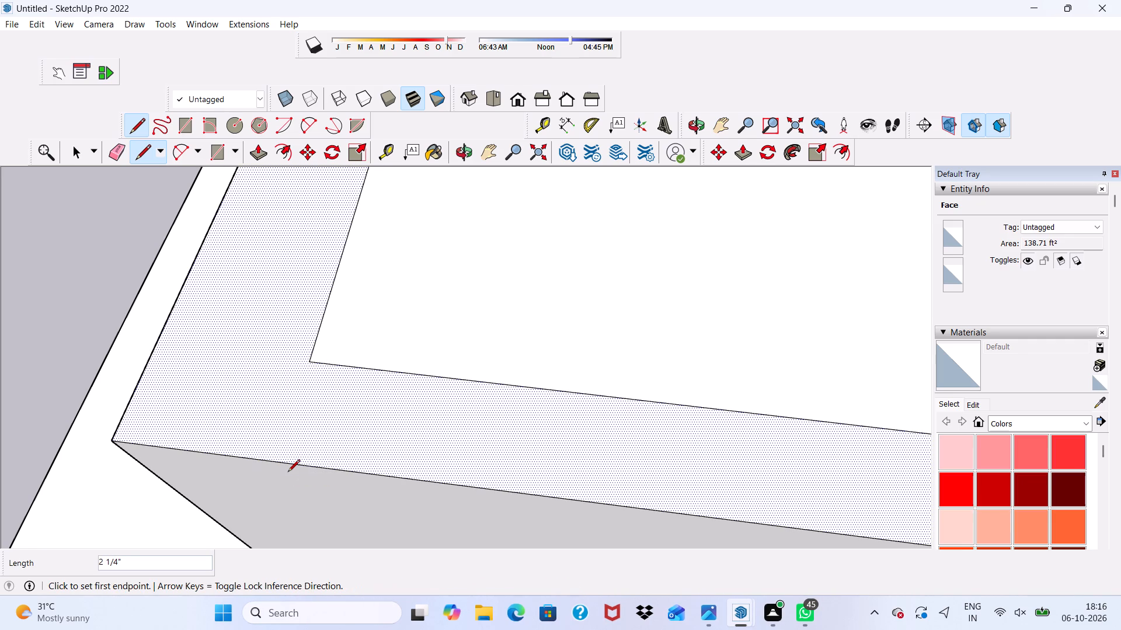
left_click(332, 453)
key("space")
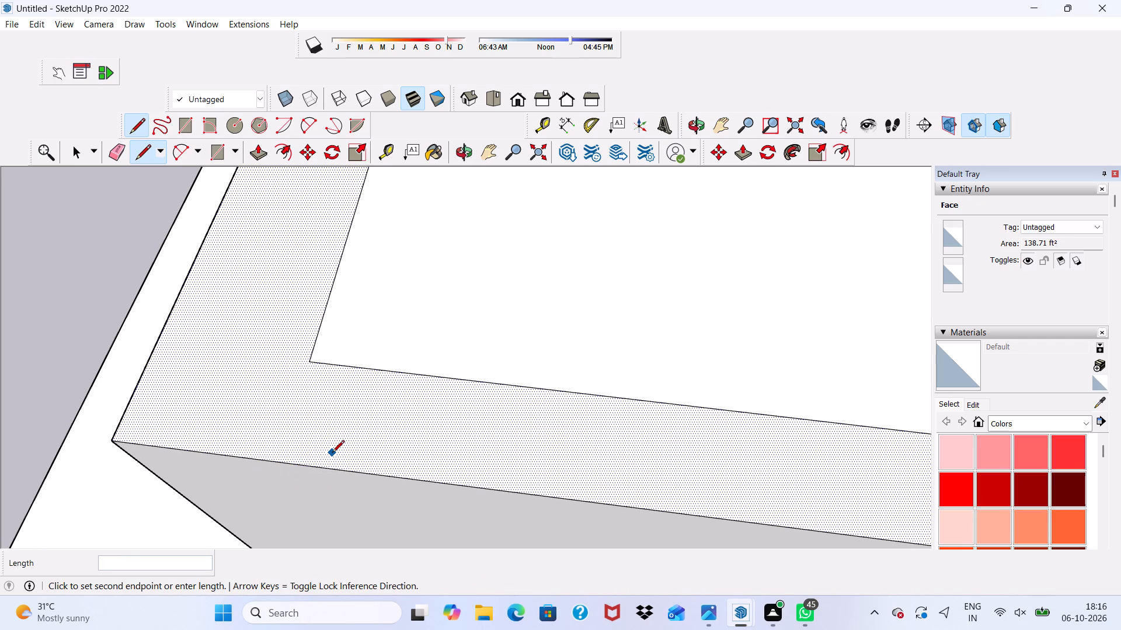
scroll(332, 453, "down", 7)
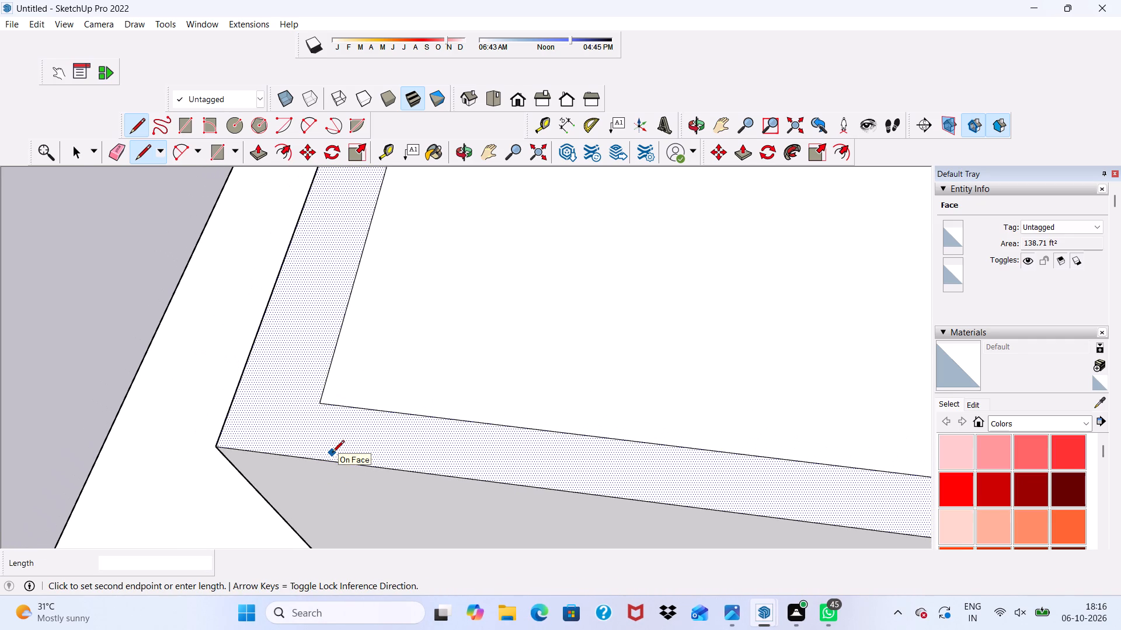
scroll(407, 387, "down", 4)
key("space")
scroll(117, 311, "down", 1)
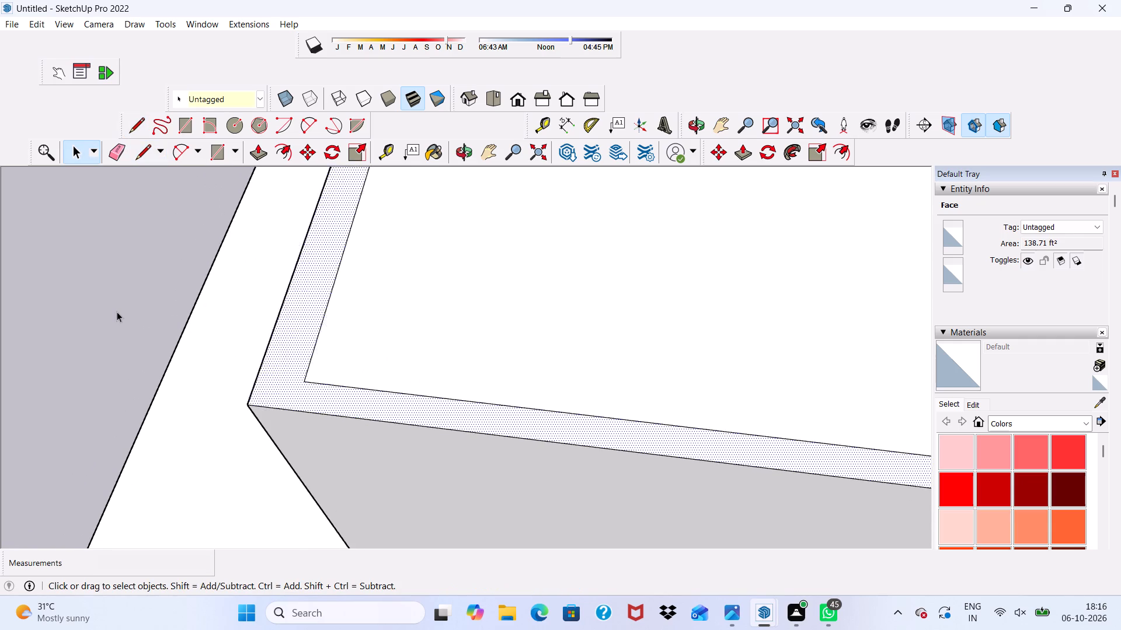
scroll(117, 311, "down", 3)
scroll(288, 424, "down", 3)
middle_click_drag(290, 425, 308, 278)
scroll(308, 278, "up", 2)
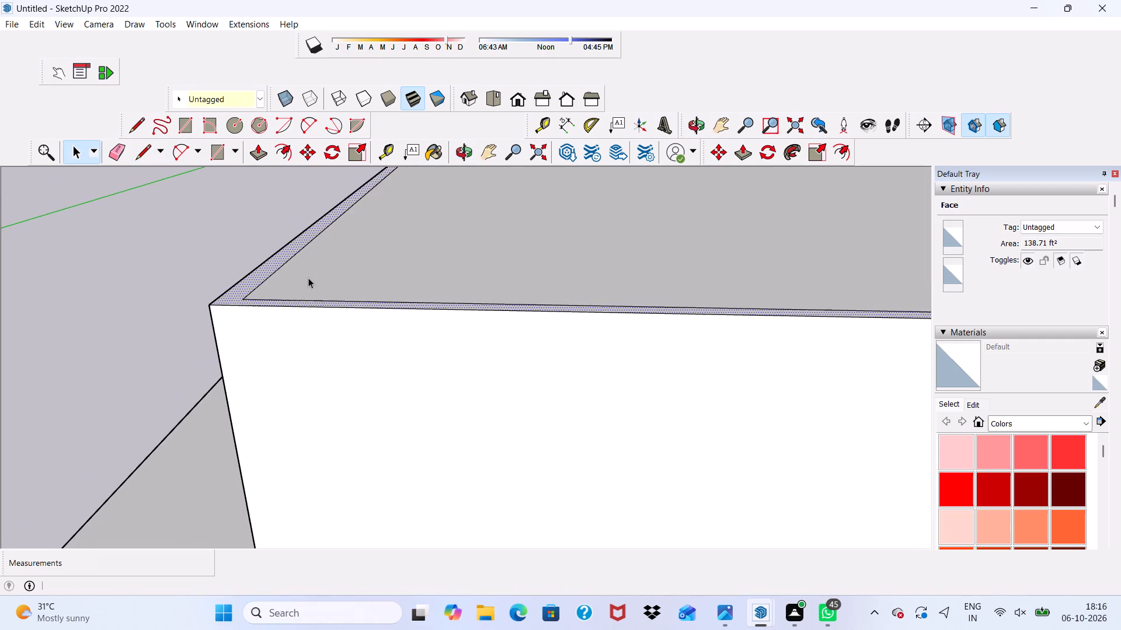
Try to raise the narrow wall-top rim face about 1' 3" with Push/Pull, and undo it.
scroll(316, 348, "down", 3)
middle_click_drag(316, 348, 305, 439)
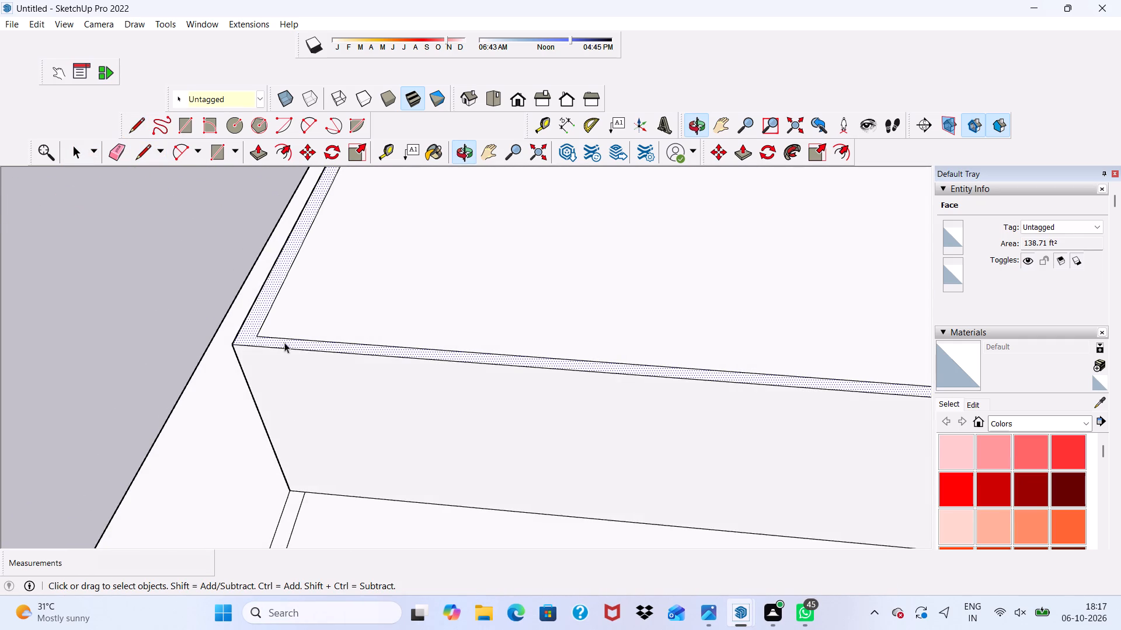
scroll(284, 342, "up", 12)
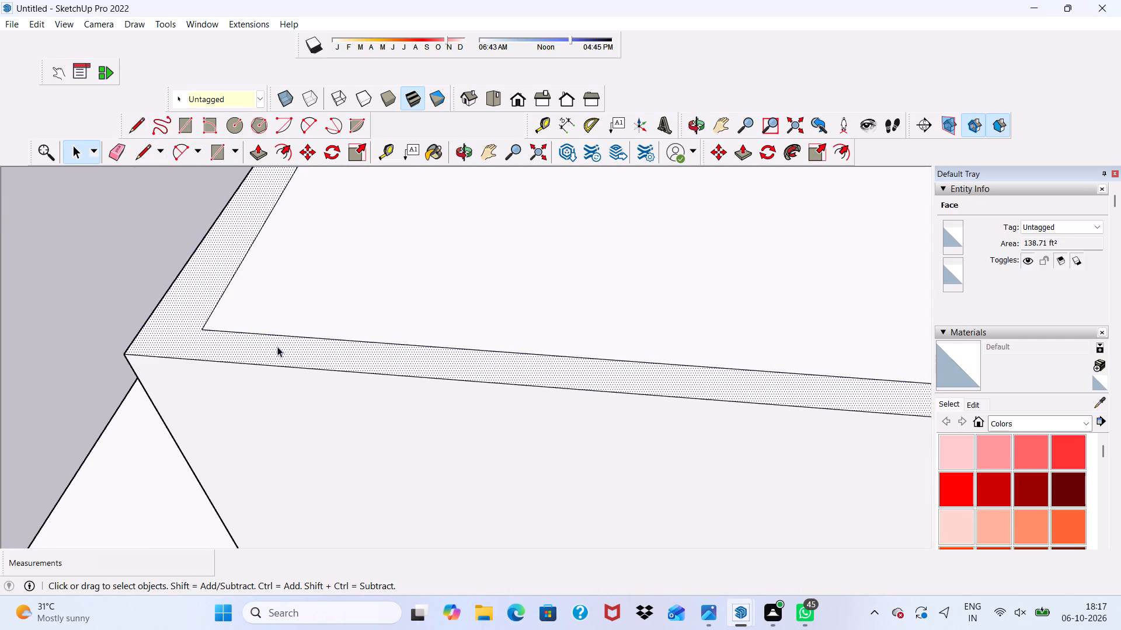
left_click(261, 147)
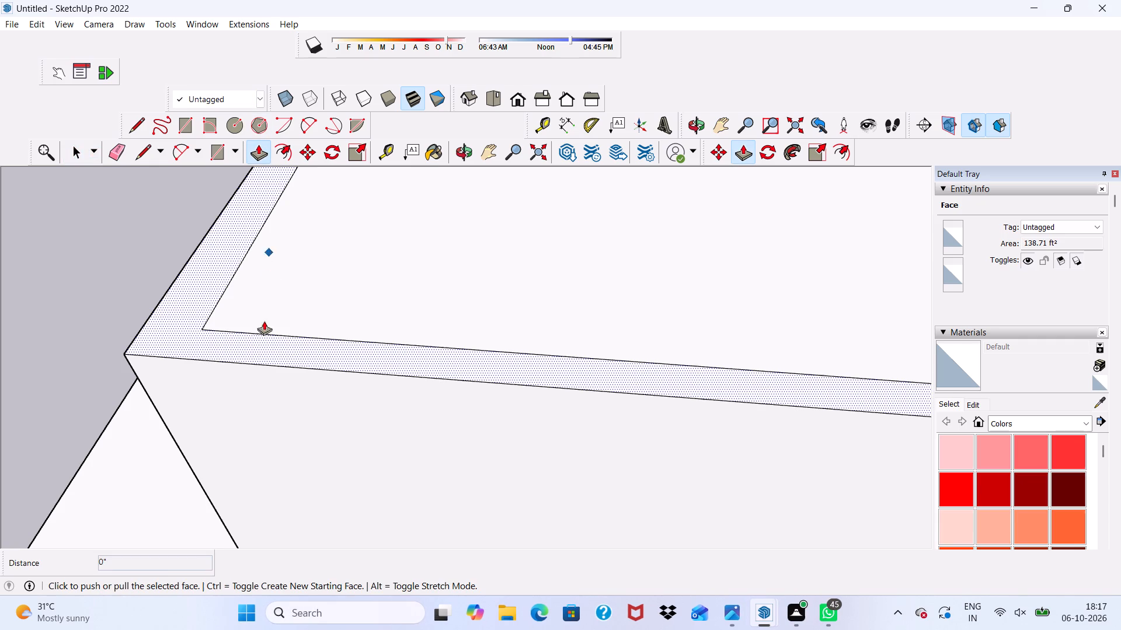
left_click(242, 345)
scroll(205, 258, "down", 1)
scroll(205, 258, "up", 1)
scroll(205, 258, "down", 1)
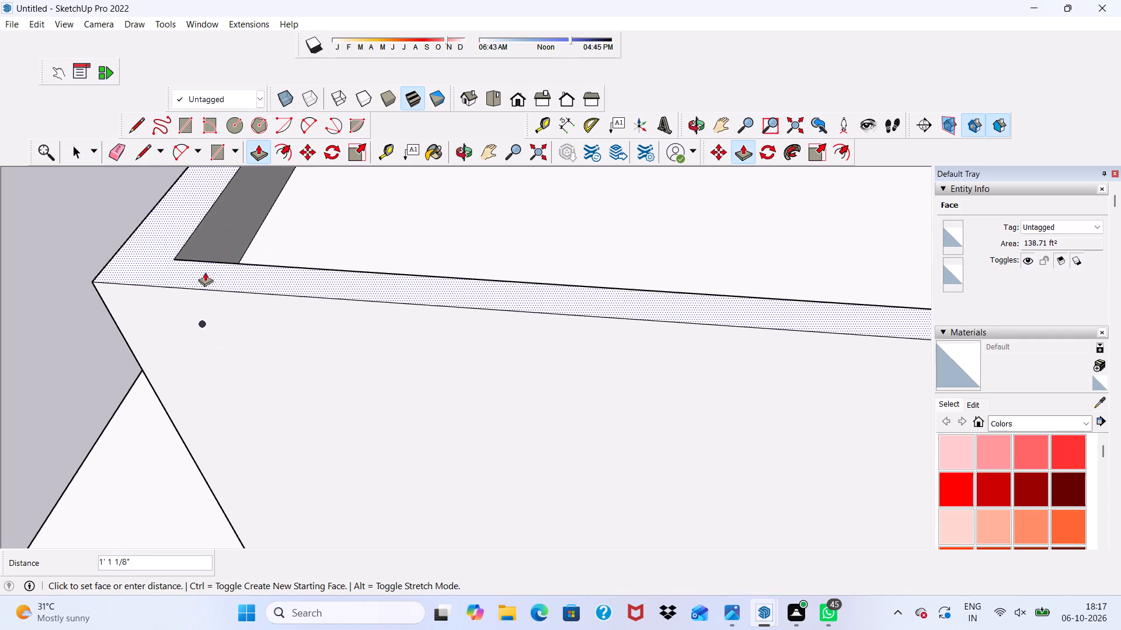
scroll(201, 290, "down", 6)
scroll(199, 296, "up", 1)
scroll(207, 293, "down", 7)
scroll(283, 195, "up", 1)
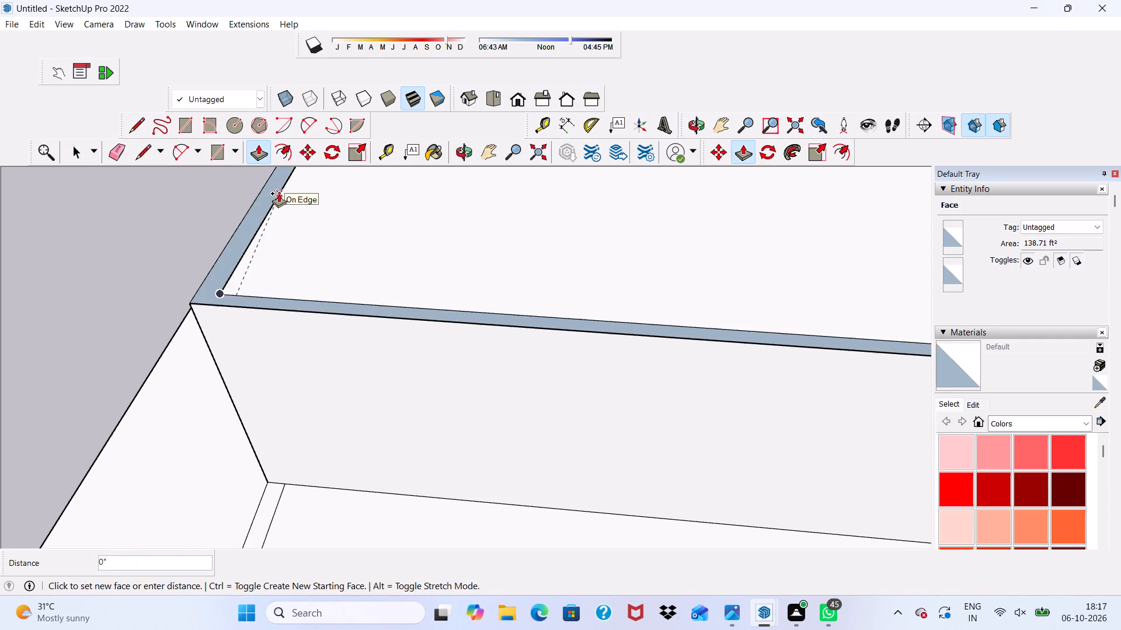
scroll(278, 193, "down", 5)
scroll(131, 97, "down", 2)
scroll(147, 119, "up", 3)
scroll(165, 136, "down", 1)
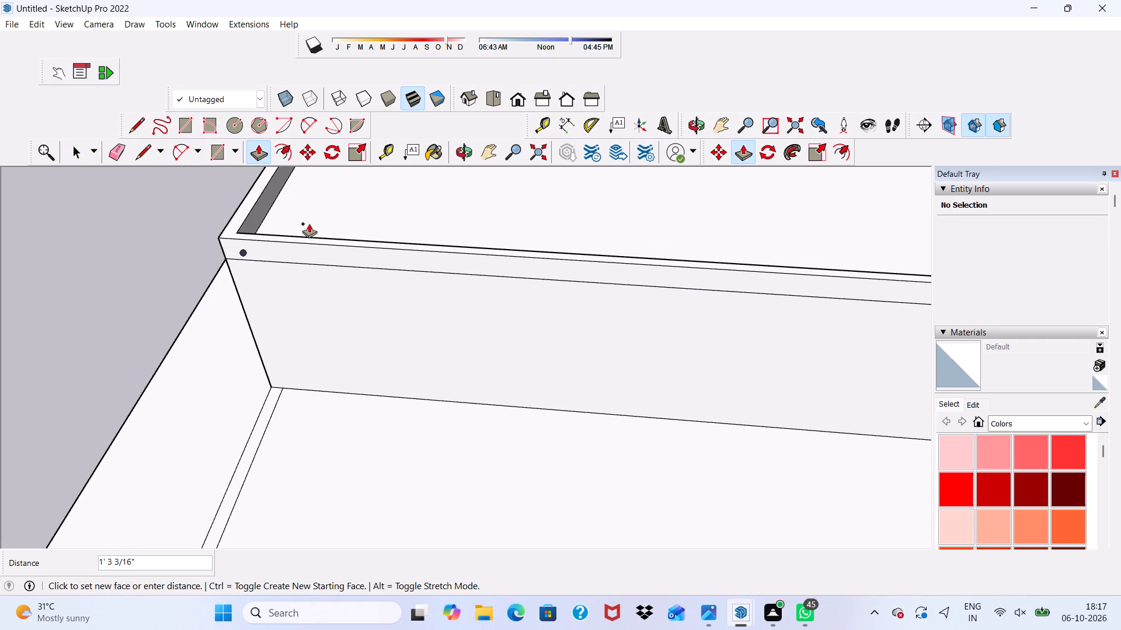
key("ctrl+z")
Draw a 6" line from the wall top's inner corner straight to the near wall's outer edge at one end.
scroll(308, 256, "up", 3)
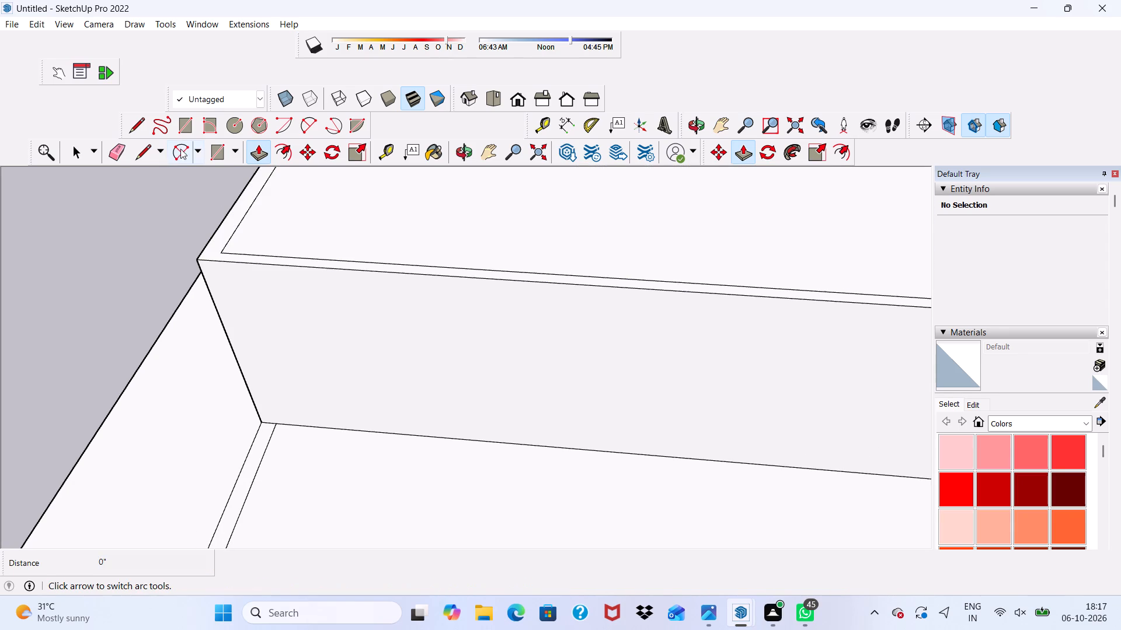
left_click(137, 129)
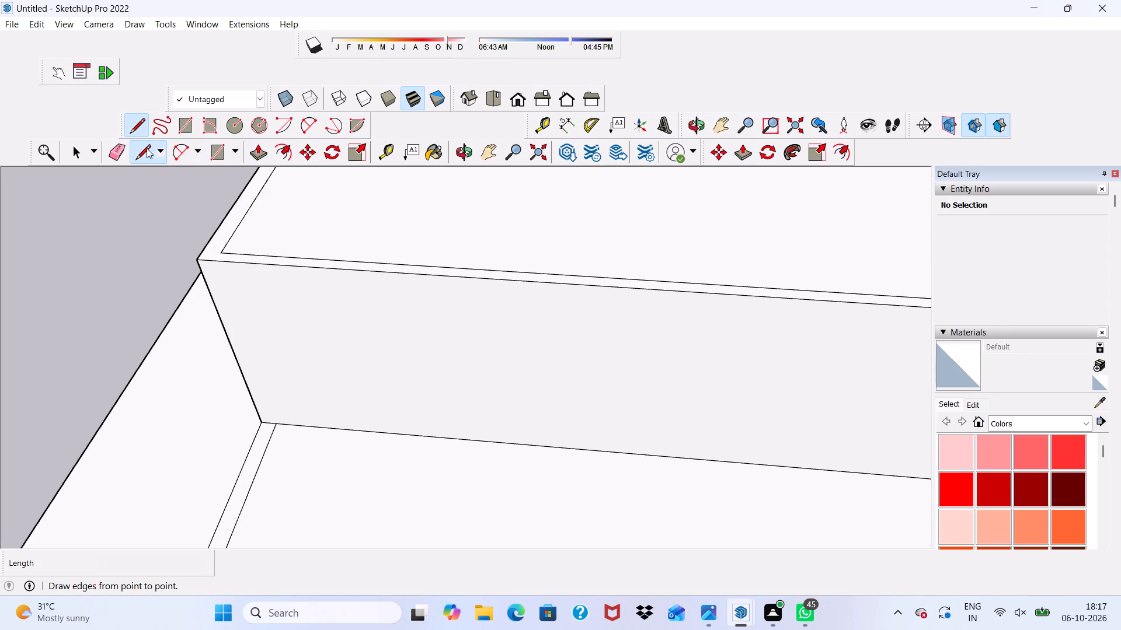
scroll(208, 263, "up", 9)
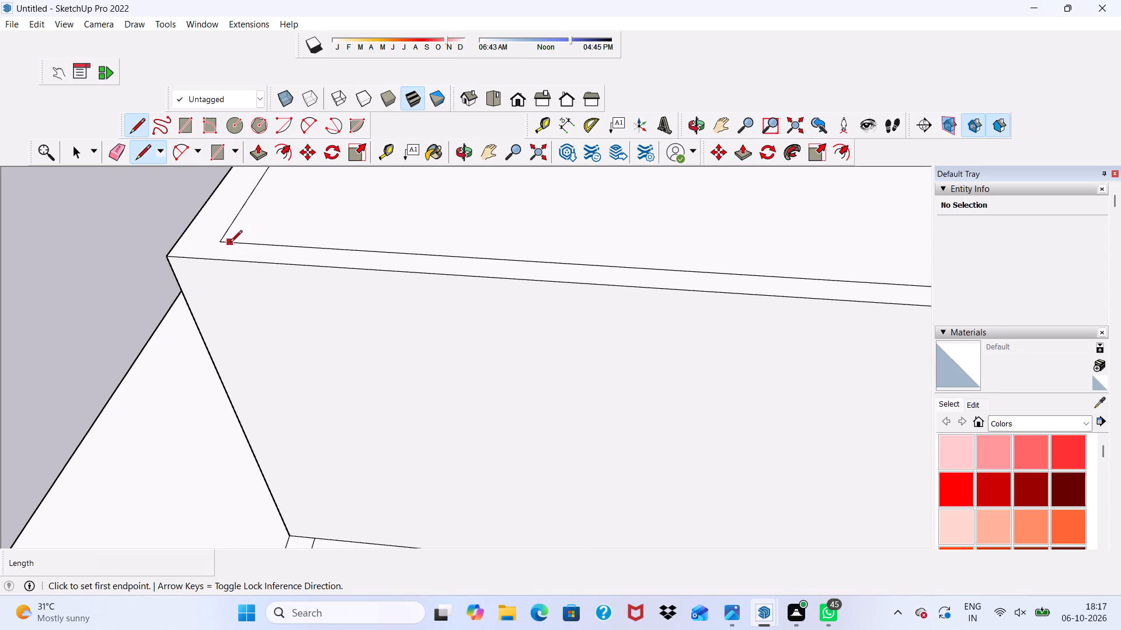
left_click(222, 244)
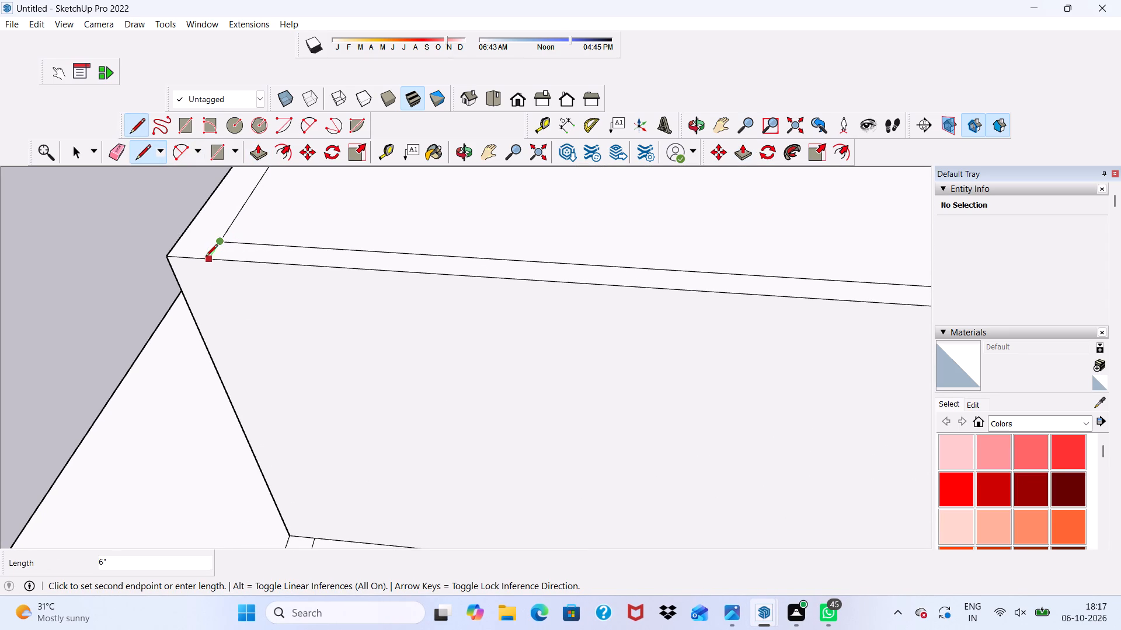
scroll(206, 257, "up", 5)
scroll(206, 257, "down", 2)
scroll(206, 257, "up", 2)
left_click(207, 258)
scroll(186, 260, "down", 9)
scroll(179, 322, "up", 2)
scroll(179, 322, "down", 5)
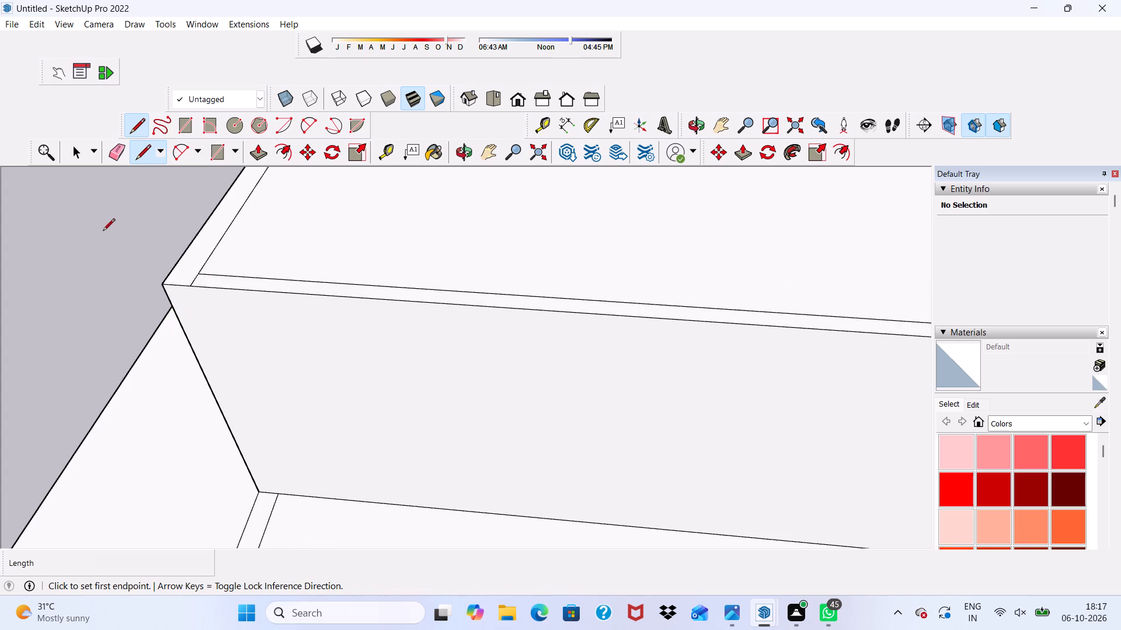
Draw a matching 6" line from the inner corner to the outer edge at the near wall's opposite end.
scroll(103, 232, "down", 13)
scroll(633, 329, "up", 11)
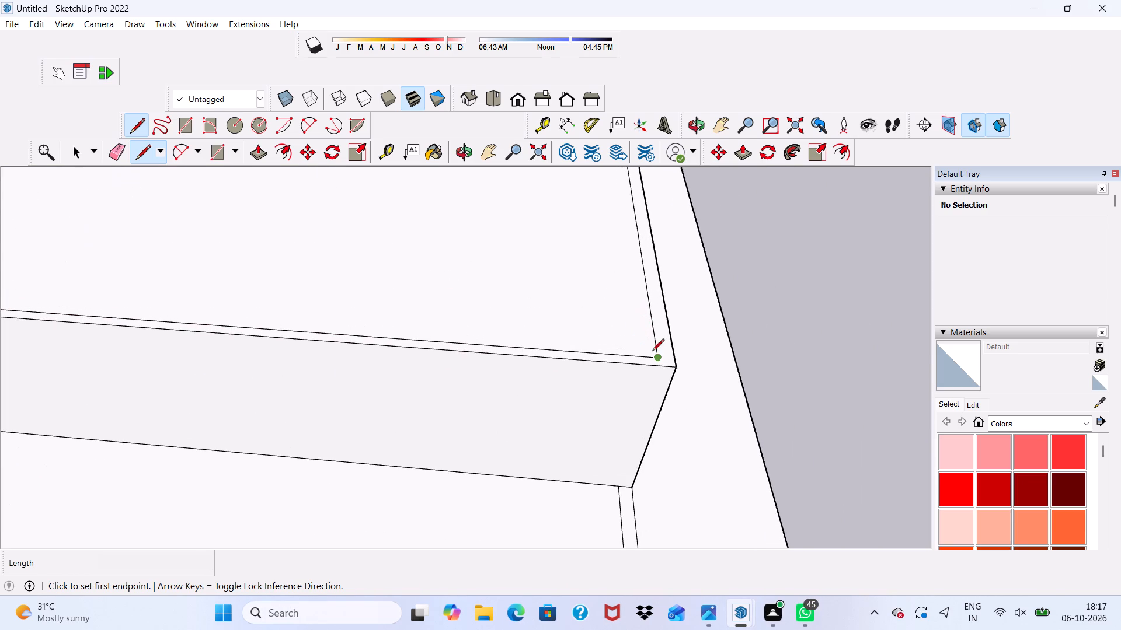
left_click(657, 355)
scroll(678, 375, "up", 8)
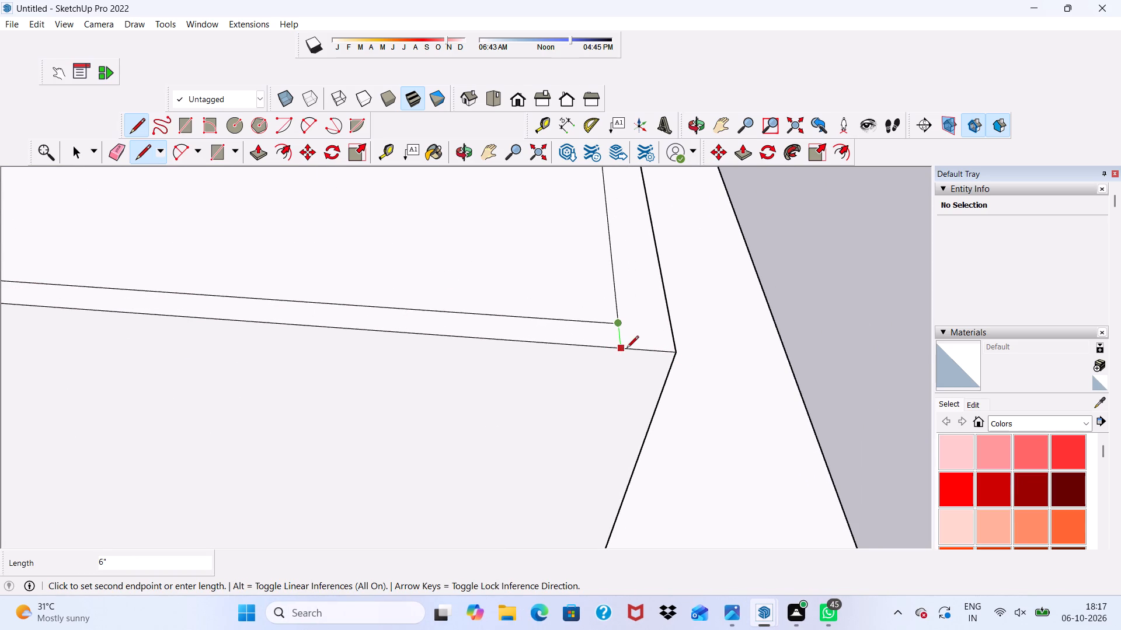
left_click(626, 347)
scroll(628, 349, "down", 5)
key("space")
scroll(703, 343, "down", 10)
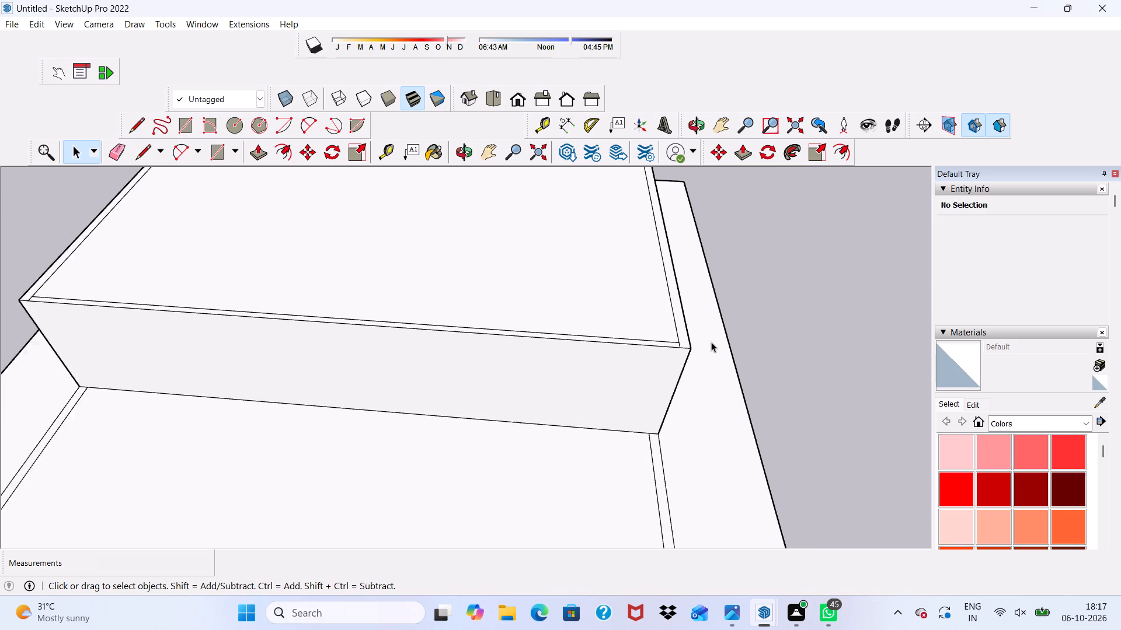
Select the narrow wall-top strip along the long side wall and examine its extent around the roof.
scroll(711, 342, "up", 2)
scroll(669, 310, "up", 3)
left_click(680, 298)
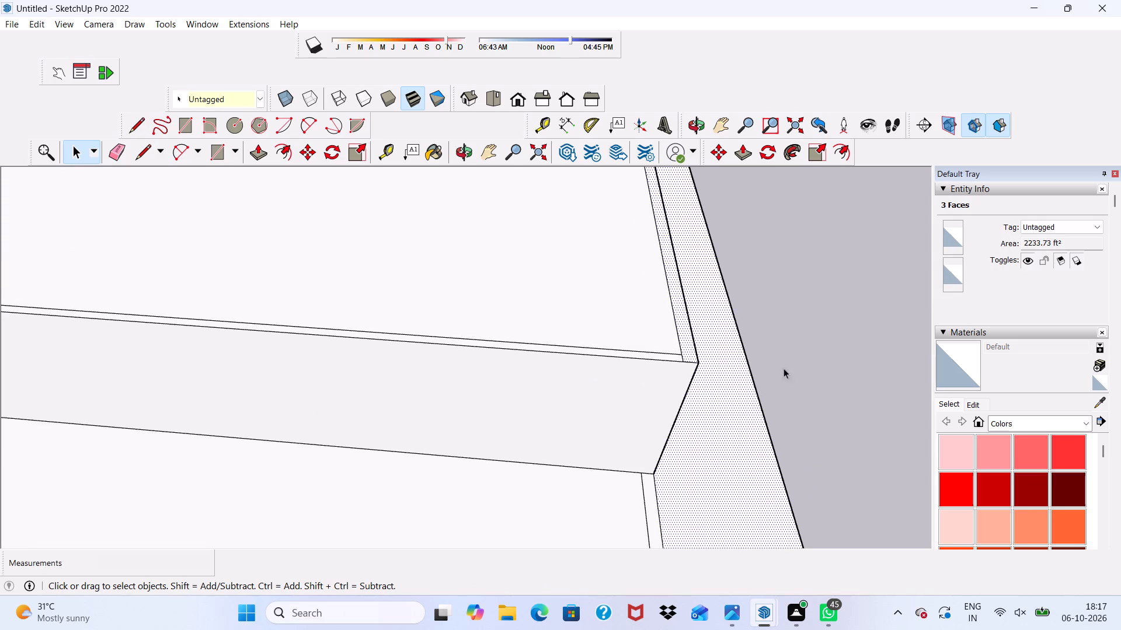
scroll(824, 356, "up", 3)
left_click(833, 343)
scroll(680, 313, "up", 4)
left_click(579, 314)
scroll(578, 313, "down", 3)
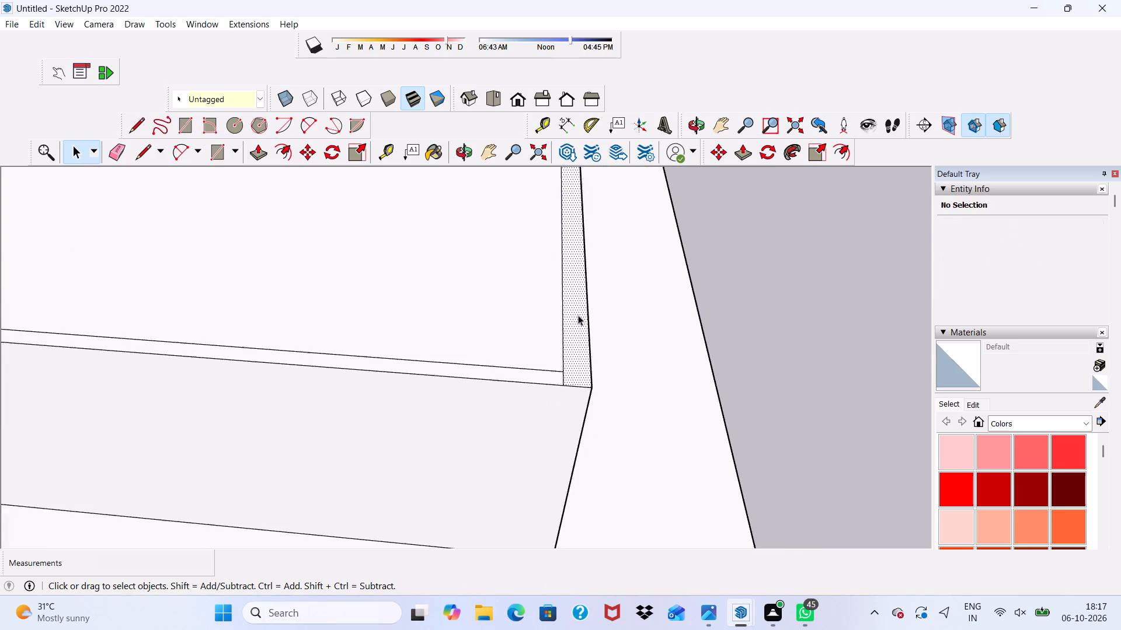
scroll(578, 315, "down", 18)
scroll(685, 366, "up", 1)
scroll(684, 366, "down", 3)
scroll(451, 310, "up", 2)
scroll(459, 300, "down", 4)
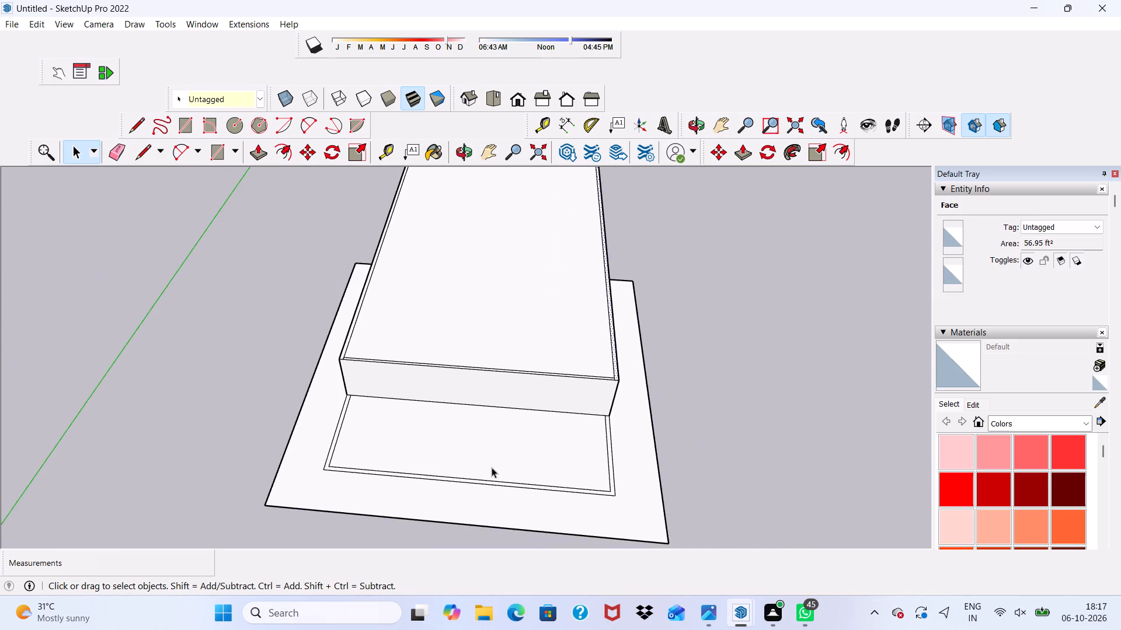
scroll(353, 323, "up", 15)
scroll(353, 323, "down", 8)
scroll(399, 264, "up", 1)
scroll(399, 264, "down", 7)
scroll(507, 279, "up", 1)
scroll(508, 282, "down", 2)
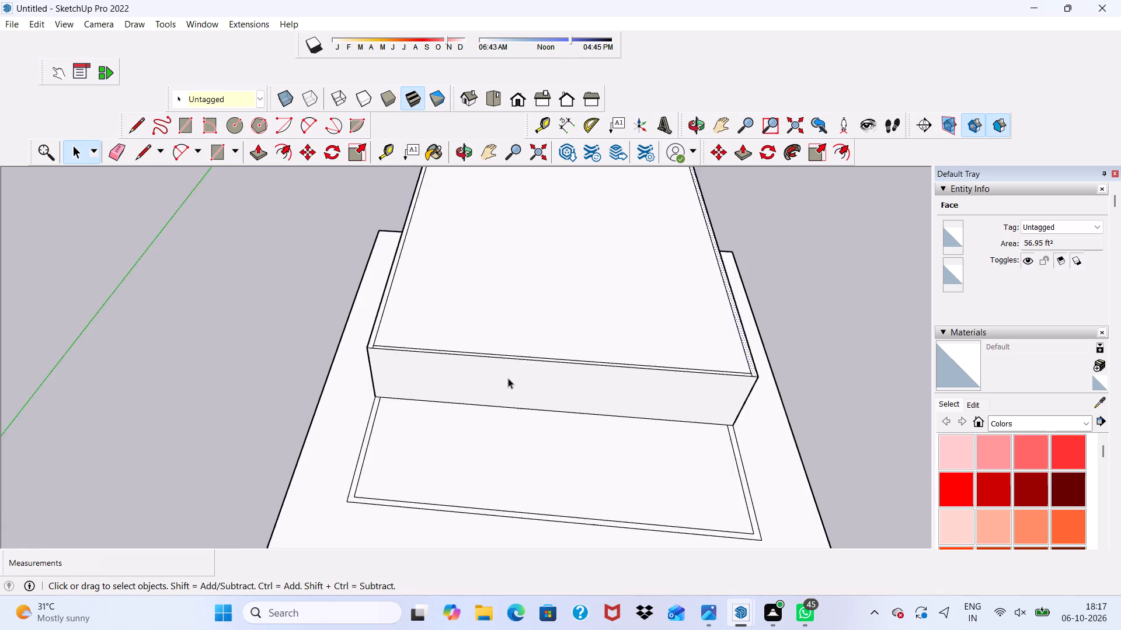
scroll(508, 378, "down", 2)
scroll(626, 301, "down", 1)
scroll(632, 319, "up", 2)
scroll(626, 314, "down", 5)
scroll(593, 204, "up", 11)
scroll(593, 202, "down", 1)
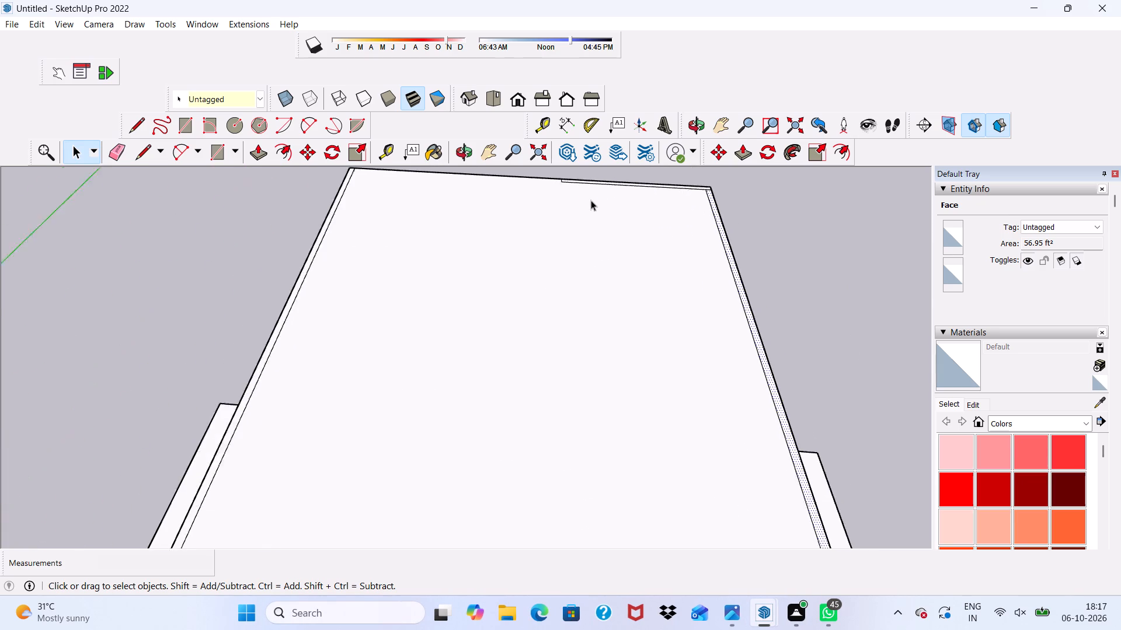
Erase the partial inner line along the far wall top, including its short end line and the stub near the corner.
scroll(591, 200, "down", 2)
middle_click_drag(591, 199, 653, 344)
scroll(653, 344, "down", 6)
scroll(549, 367, "down", 1)
scroll(576, 181, "up", 6)
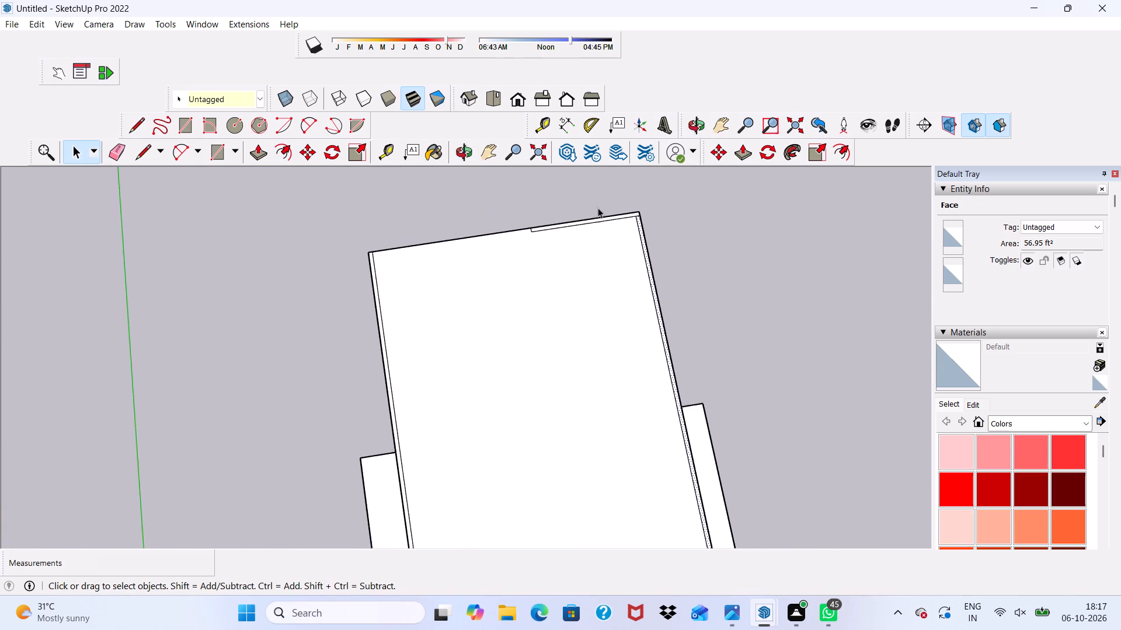
scroll(598, 208, "up", 4)
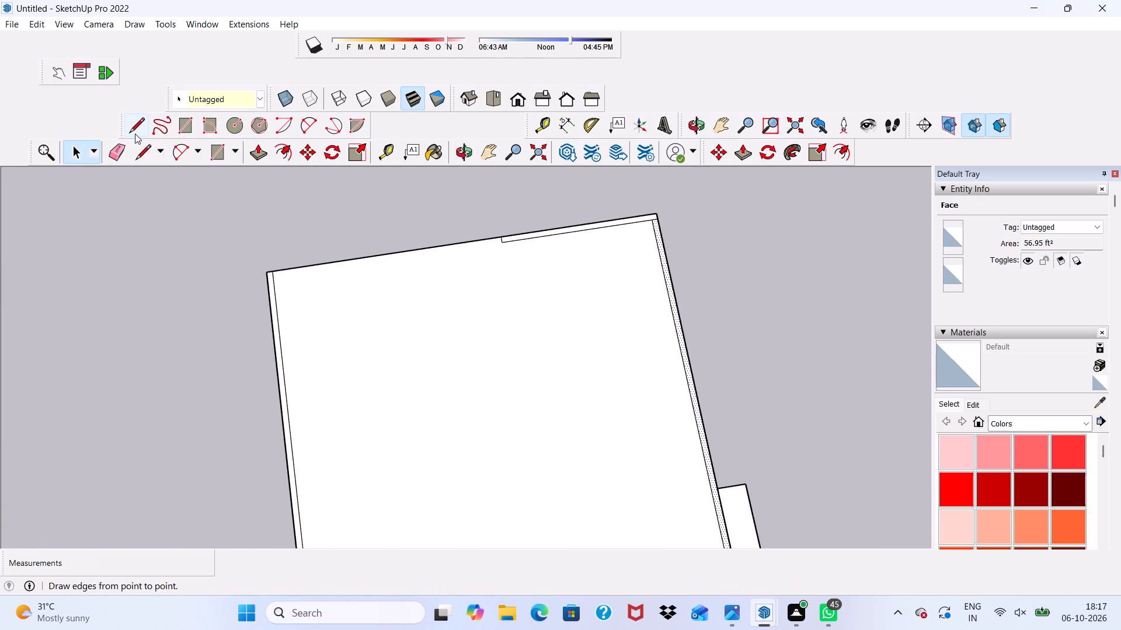
left_click(124, 153)
scroll(540, 282, "up", 7)
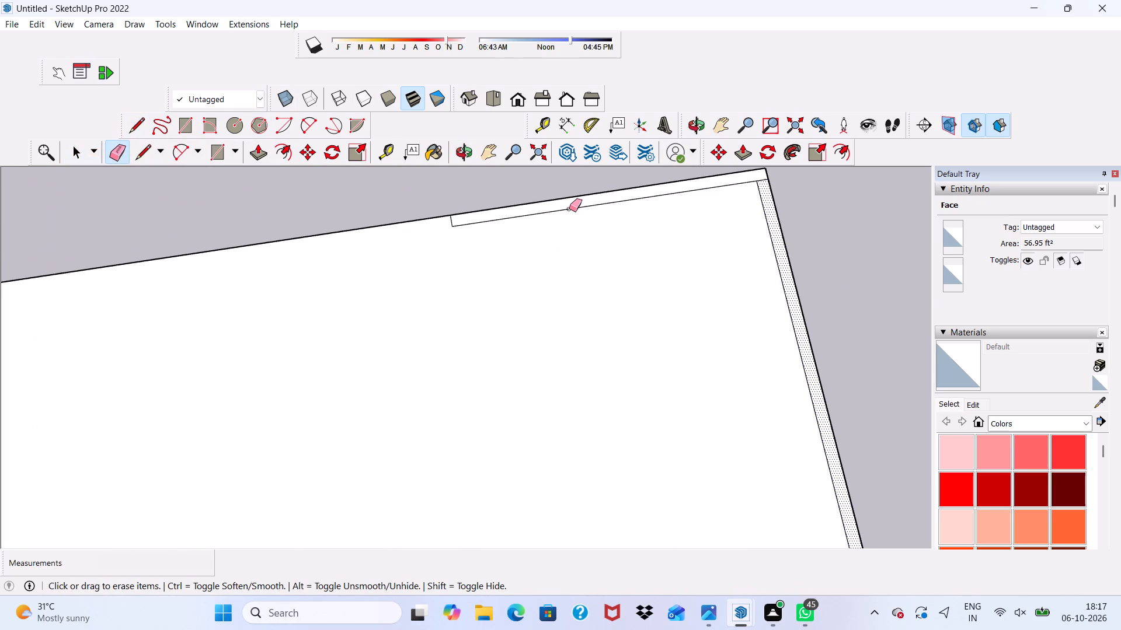
left_click(569, 209)
scroll(525, 215, "up", 3)
left_click_drag(421, 225, 424, 218)
scroll(626, 271, "down", 5)
scroll(774, 177, "up", 4)
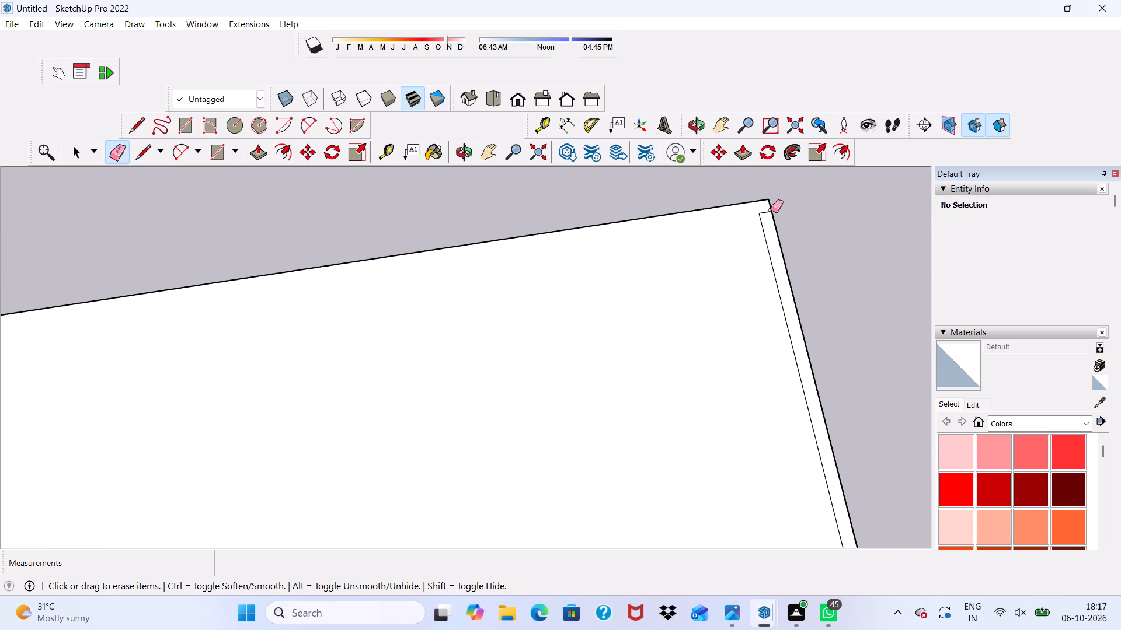
left_click(768, 213)
scroll(810, 182, "down", 2)
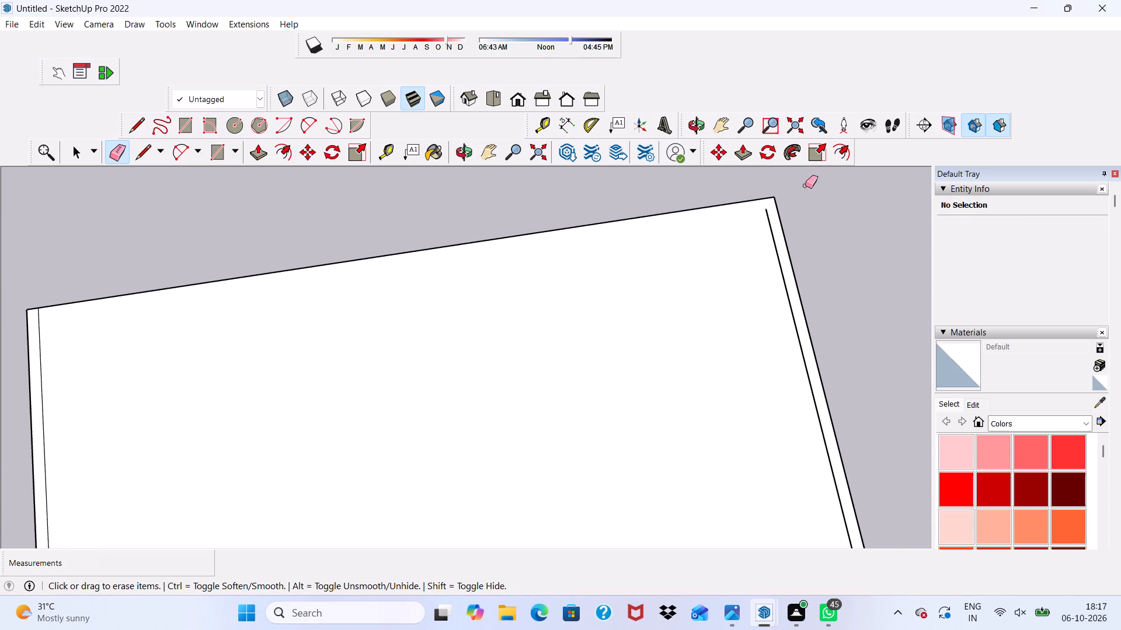
Select the roof face to check its extent around the open side-wall line, and clear the selection.
key("space")
left_click(785, 271)
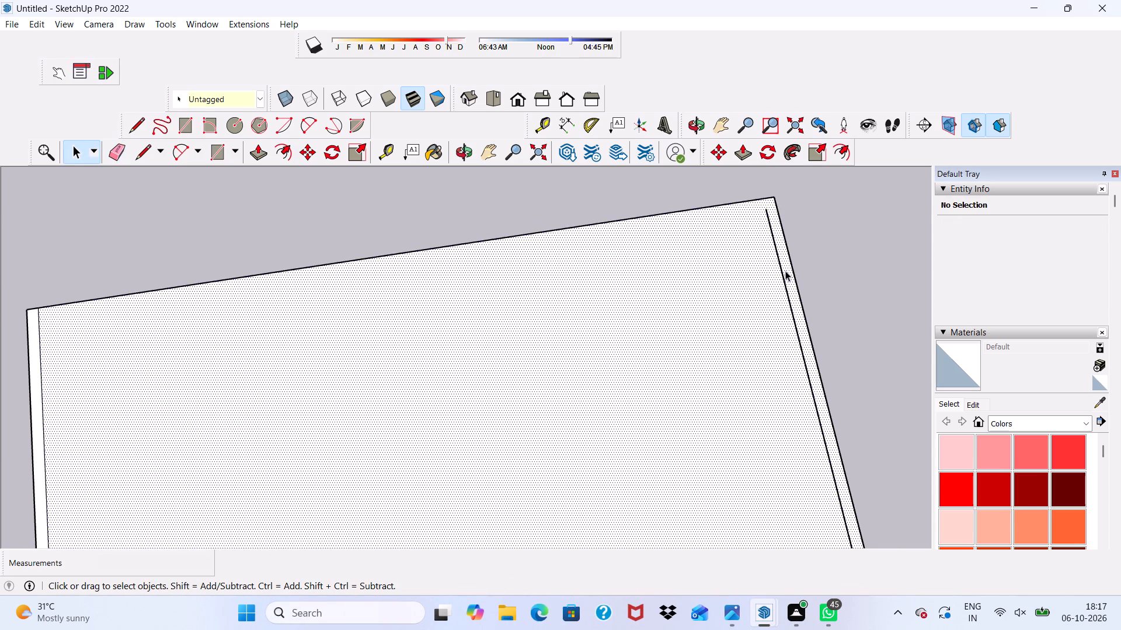
scroll(785, 271, "down", 5)
left_click(637, 192)
Draw a 48' 6" line along the far wall top, joining the inner lines of the two long side walls.
scroll(674, 281, "up", 2)
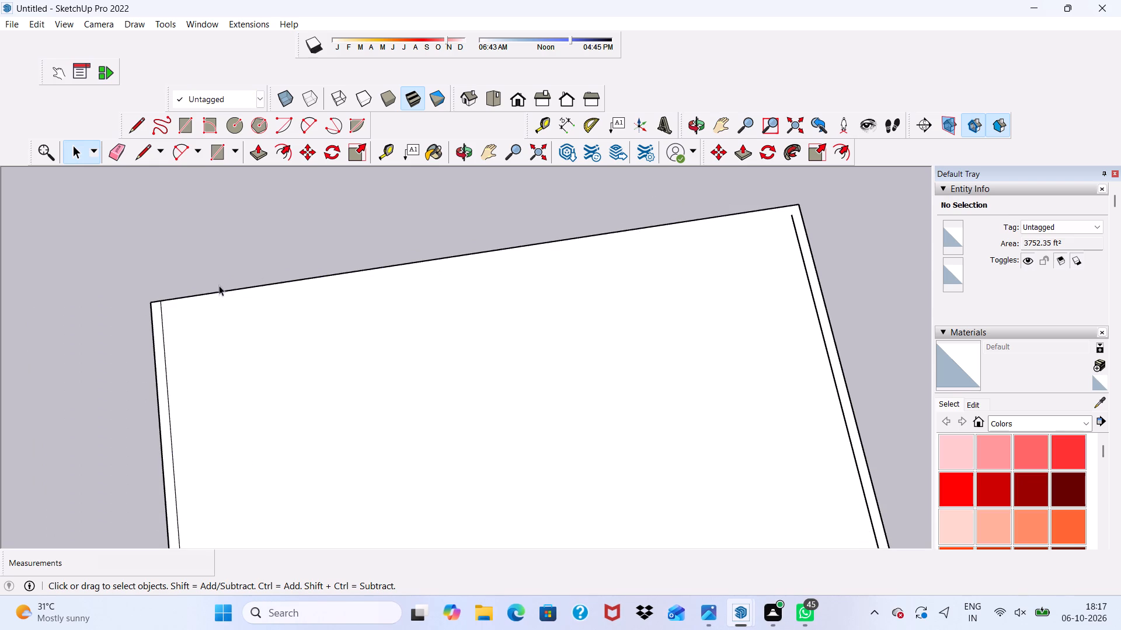
left_click(144, 150)
scroll(771, 296, "up", 2)
scroll(805, 192, "up", 2)
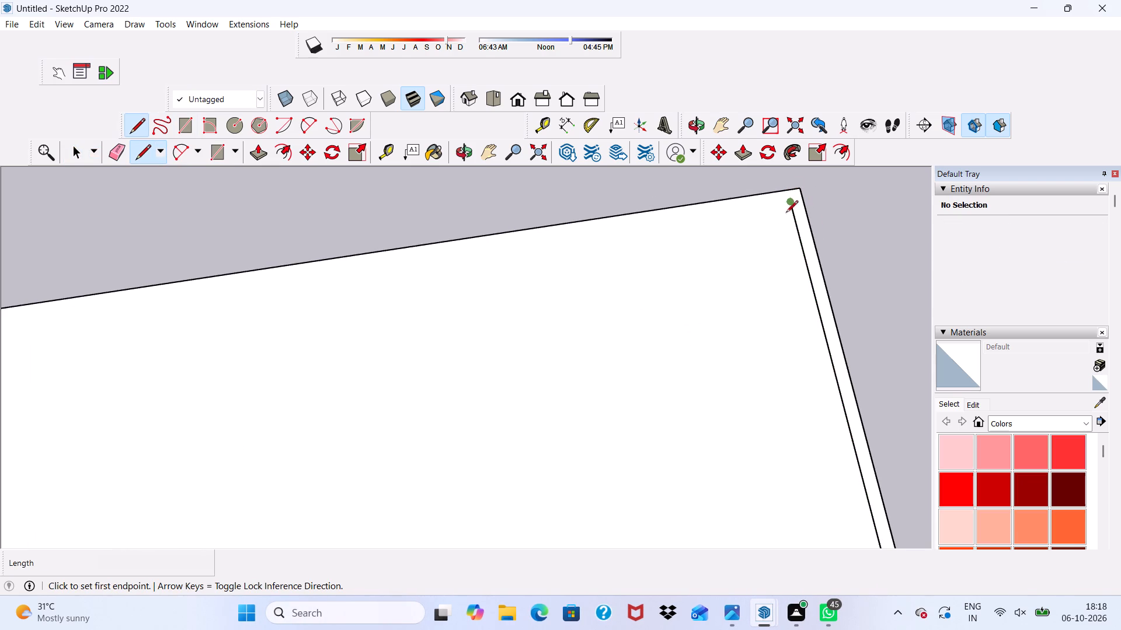
left_click(792, 203)
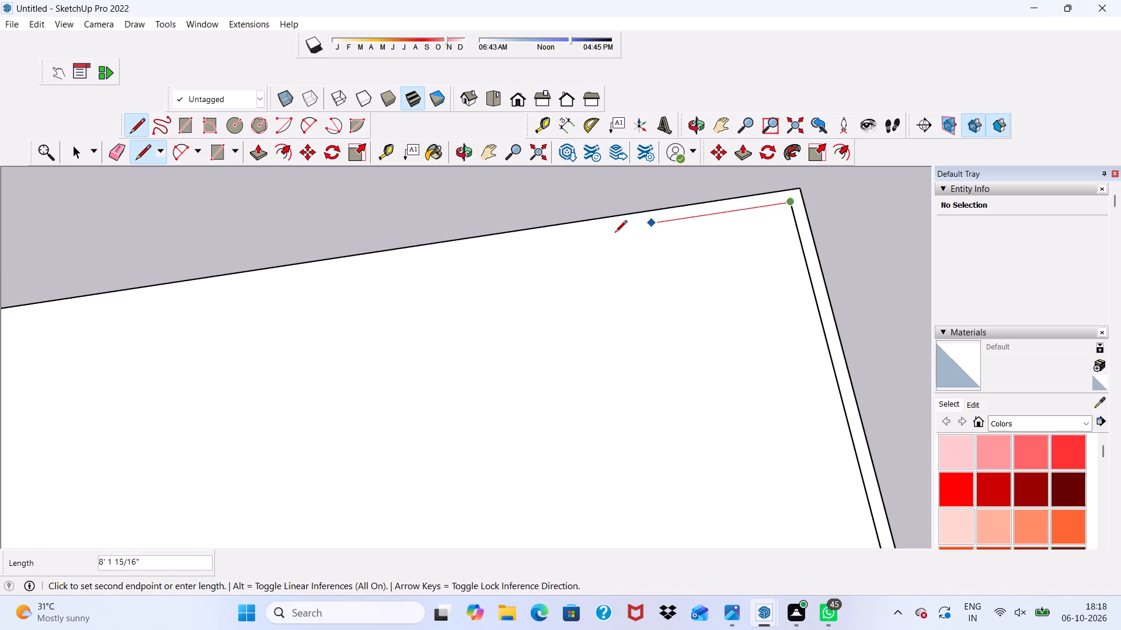
scroll(558, 247, "down", 10)
scroll(317, 299, "up", 8)
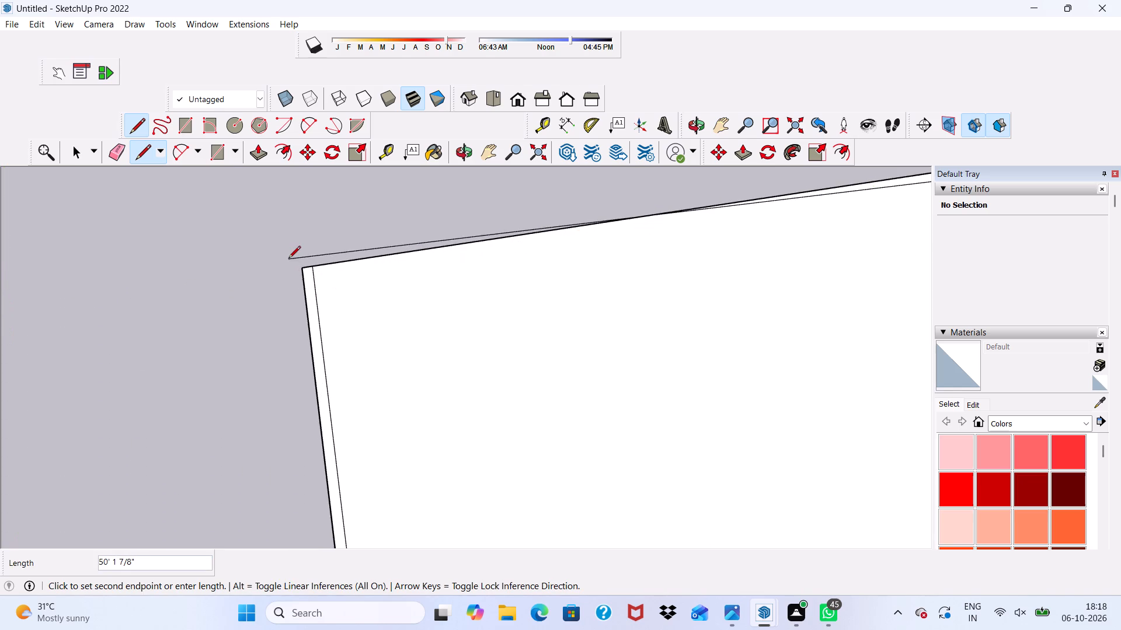
scroll(330, 275, "up", 2)
left_click(307, 278)
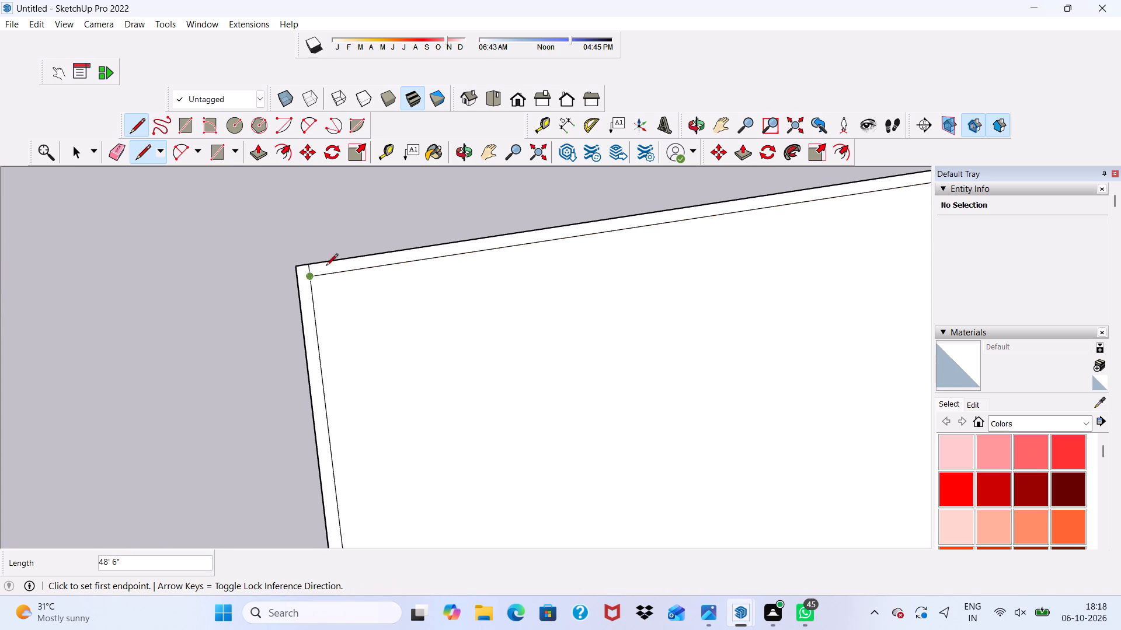
key("space")
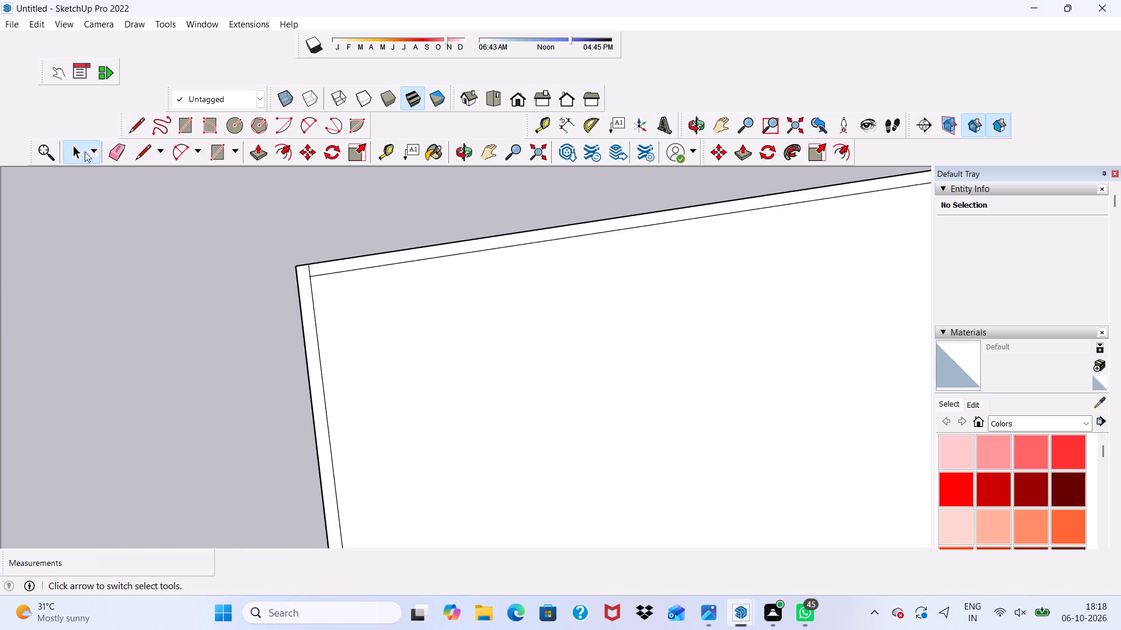
Erase the short line stub between the new inner corner and the far wall's outer edge.
left_click(128, 147)
scroll(350, 329, "up", 3)
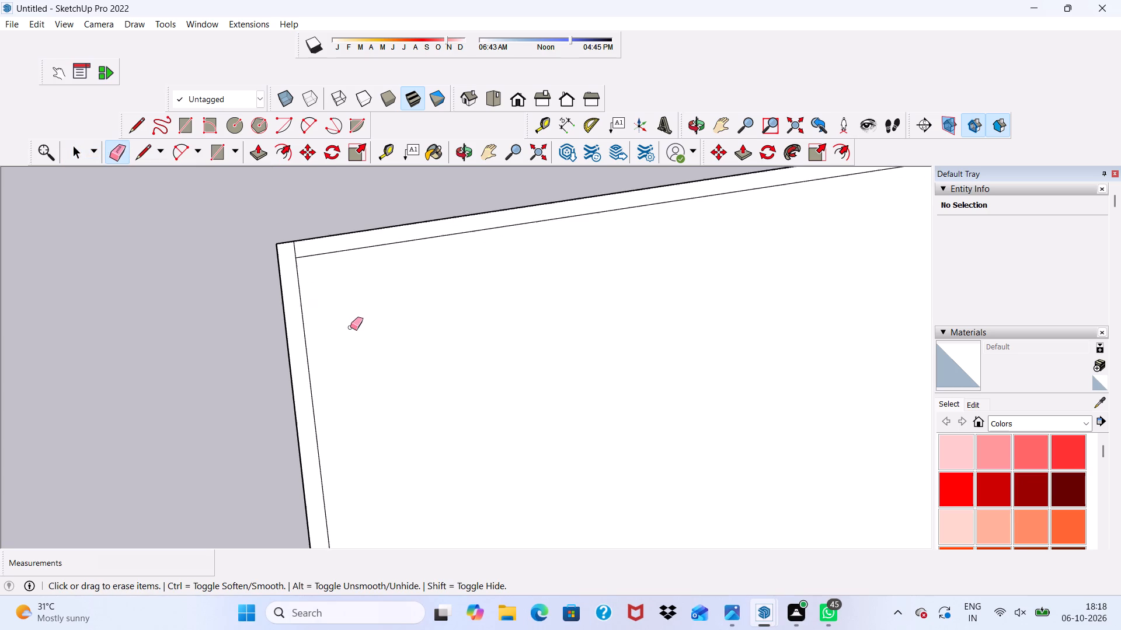
scroll(350, 327, "up", 5)
left_click(262, 213)
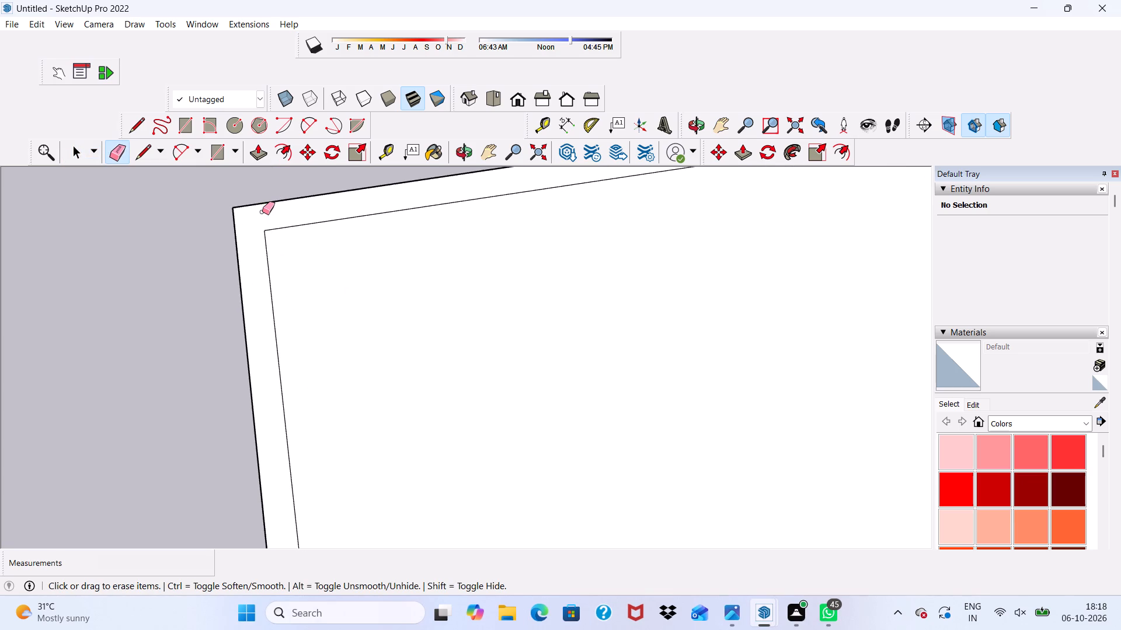
key("space")
Examine the wall-top strips along the two long side walls.
scroll(262, 212, "down", 1)
scroll(262, 212, "up", 1)
scroll(262, 212, "down", 6)
scroll(457, 207, "up", 1)
scroll(457, 211, "down", 4)
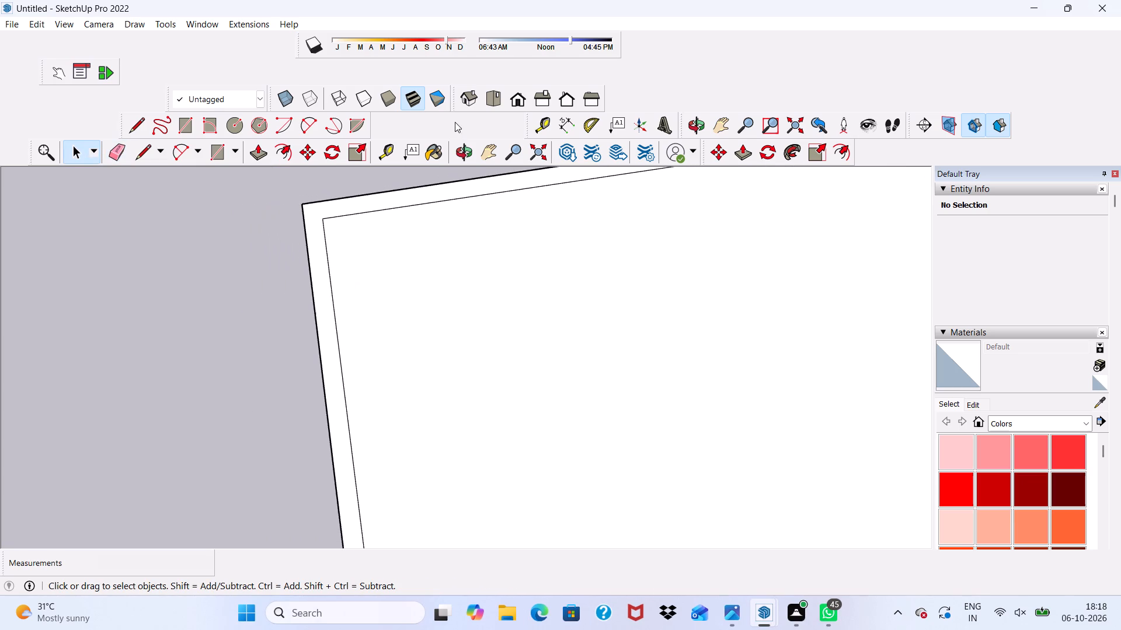
scroll(455, 122, "down", 3)
scroll(443, 194, "up", 1)
scroll(446, 181, "down", 16)
scroll(569, 419, "up", 8)
scroll(711, 334, "up", 1)
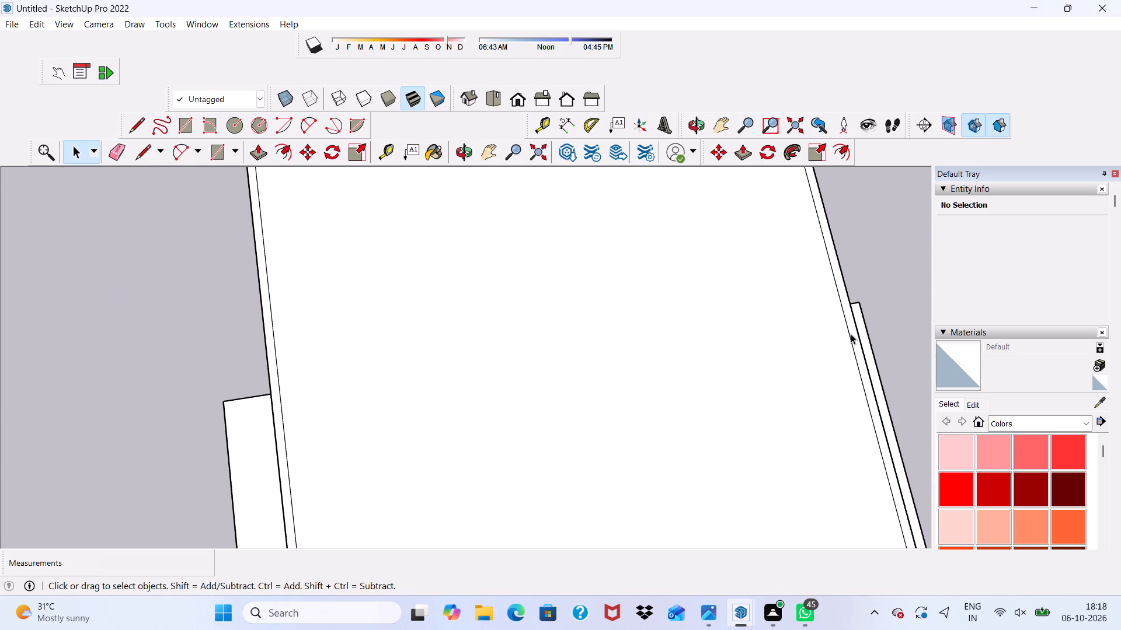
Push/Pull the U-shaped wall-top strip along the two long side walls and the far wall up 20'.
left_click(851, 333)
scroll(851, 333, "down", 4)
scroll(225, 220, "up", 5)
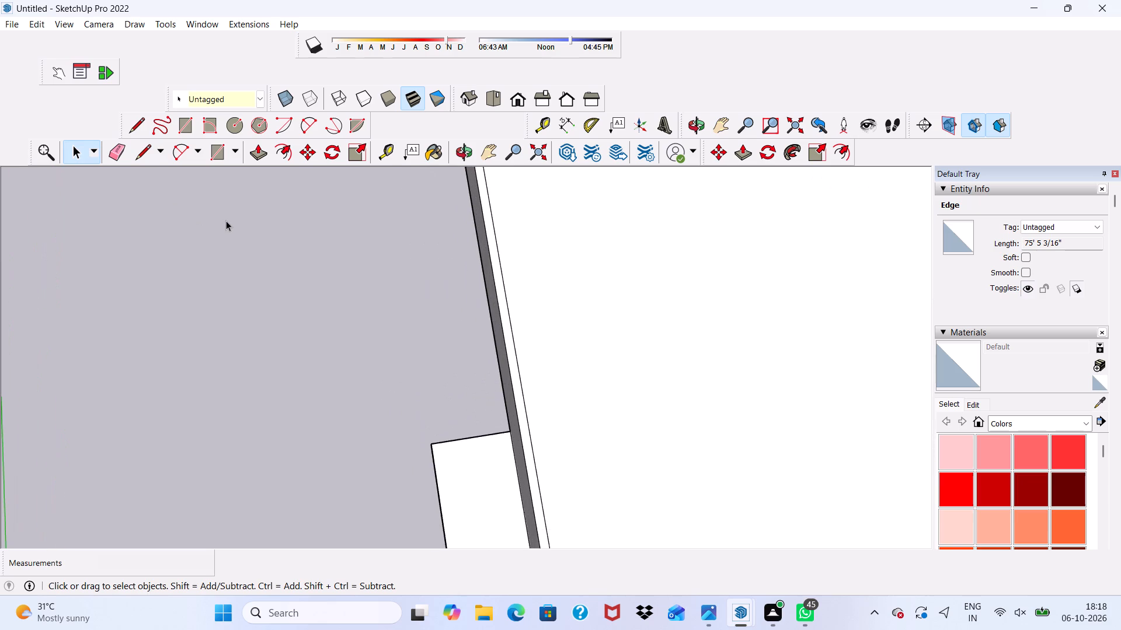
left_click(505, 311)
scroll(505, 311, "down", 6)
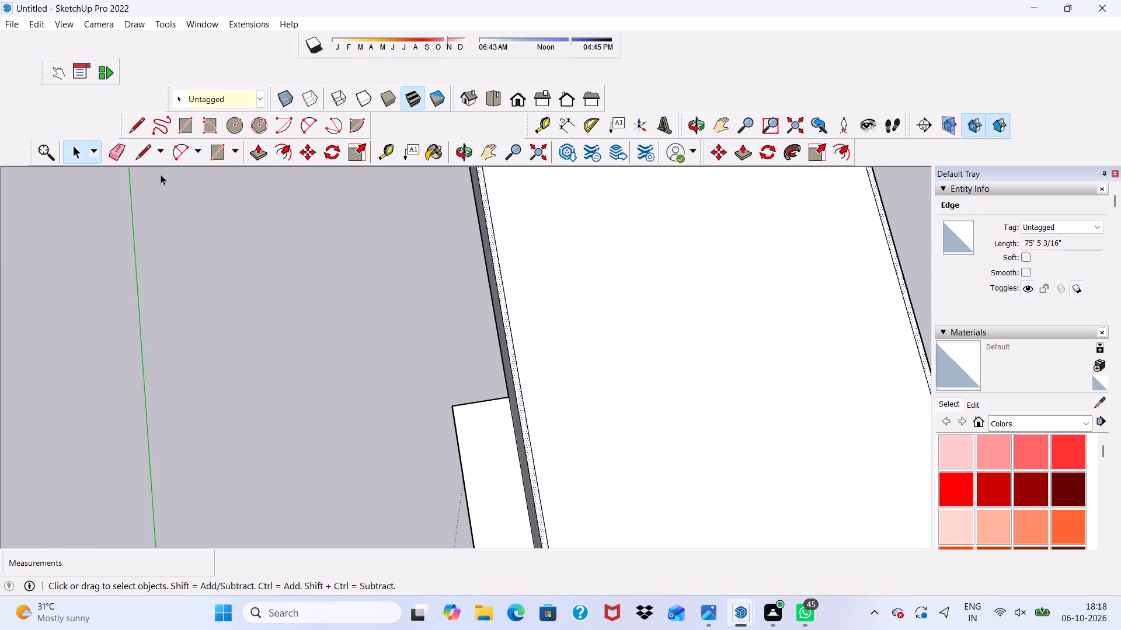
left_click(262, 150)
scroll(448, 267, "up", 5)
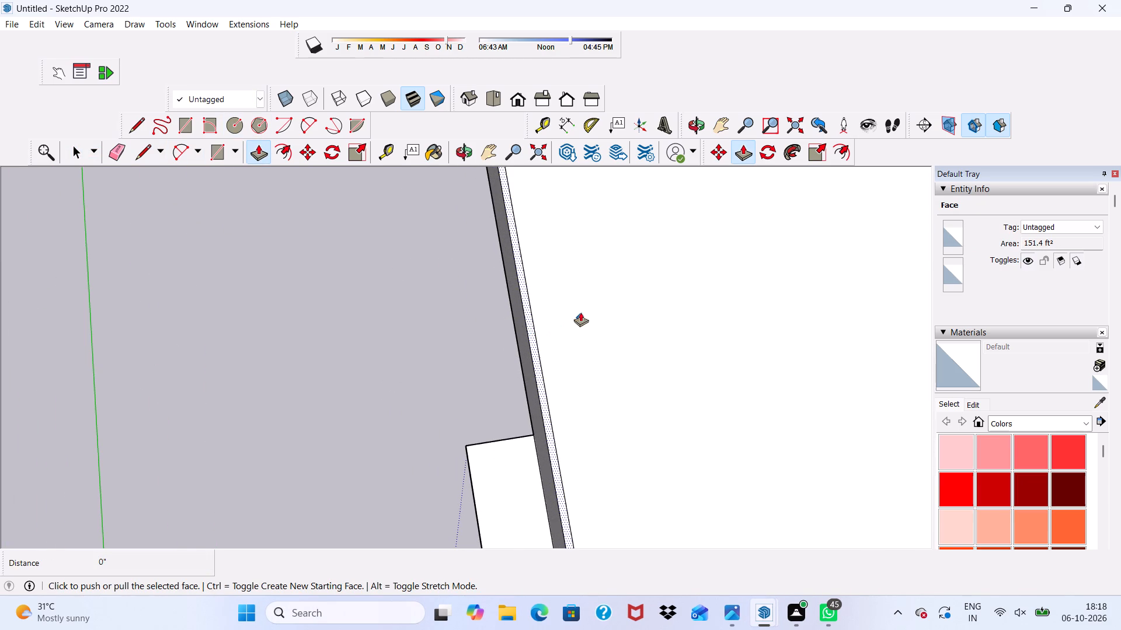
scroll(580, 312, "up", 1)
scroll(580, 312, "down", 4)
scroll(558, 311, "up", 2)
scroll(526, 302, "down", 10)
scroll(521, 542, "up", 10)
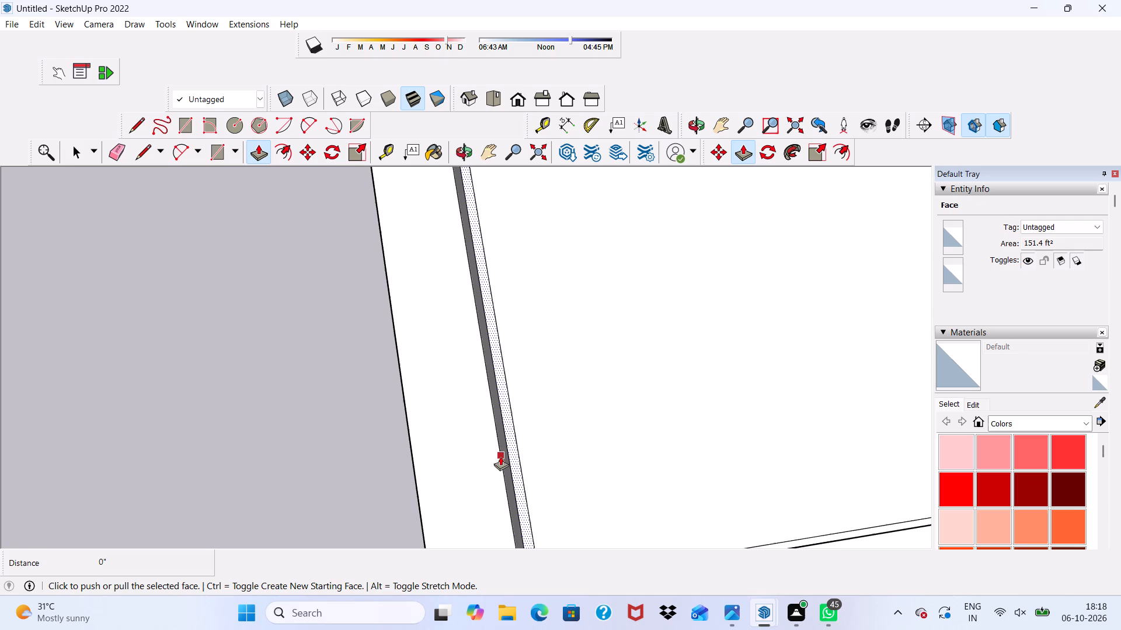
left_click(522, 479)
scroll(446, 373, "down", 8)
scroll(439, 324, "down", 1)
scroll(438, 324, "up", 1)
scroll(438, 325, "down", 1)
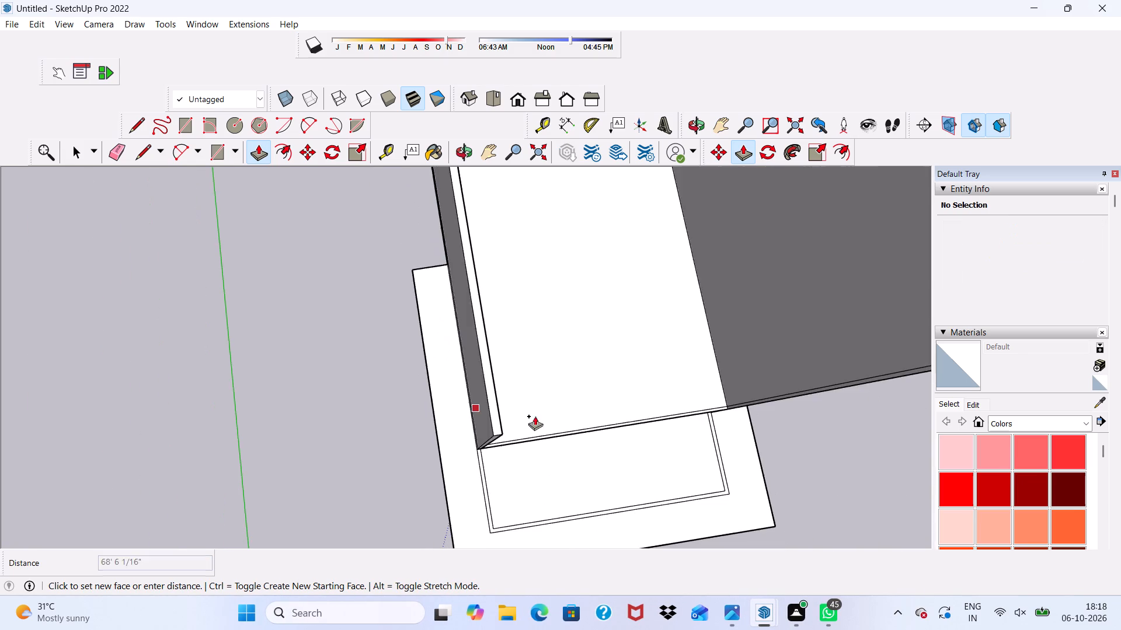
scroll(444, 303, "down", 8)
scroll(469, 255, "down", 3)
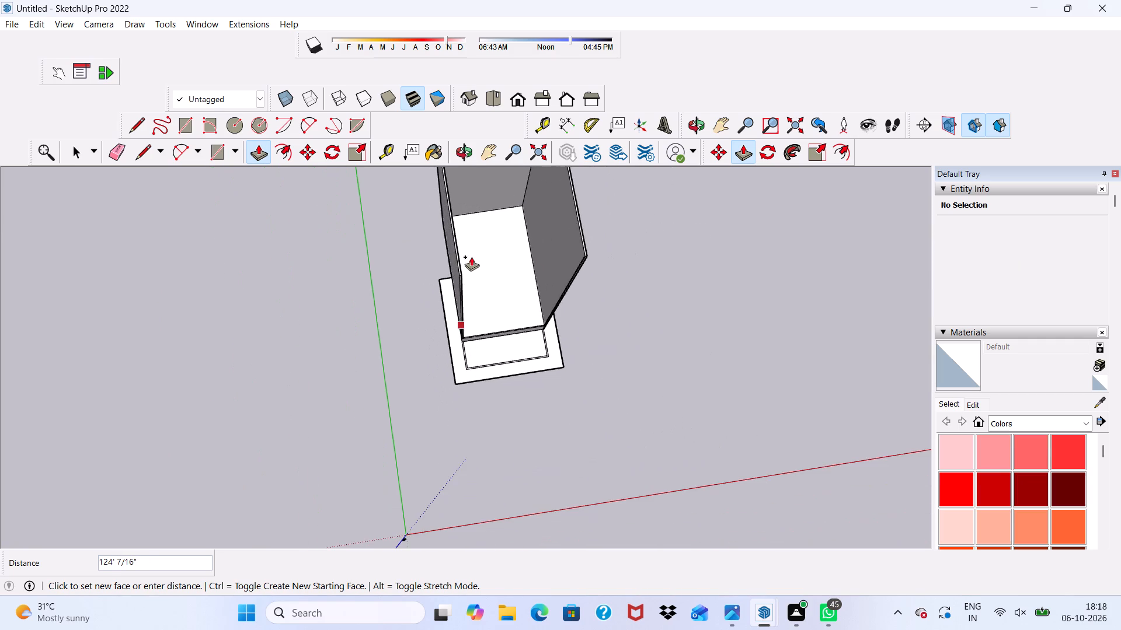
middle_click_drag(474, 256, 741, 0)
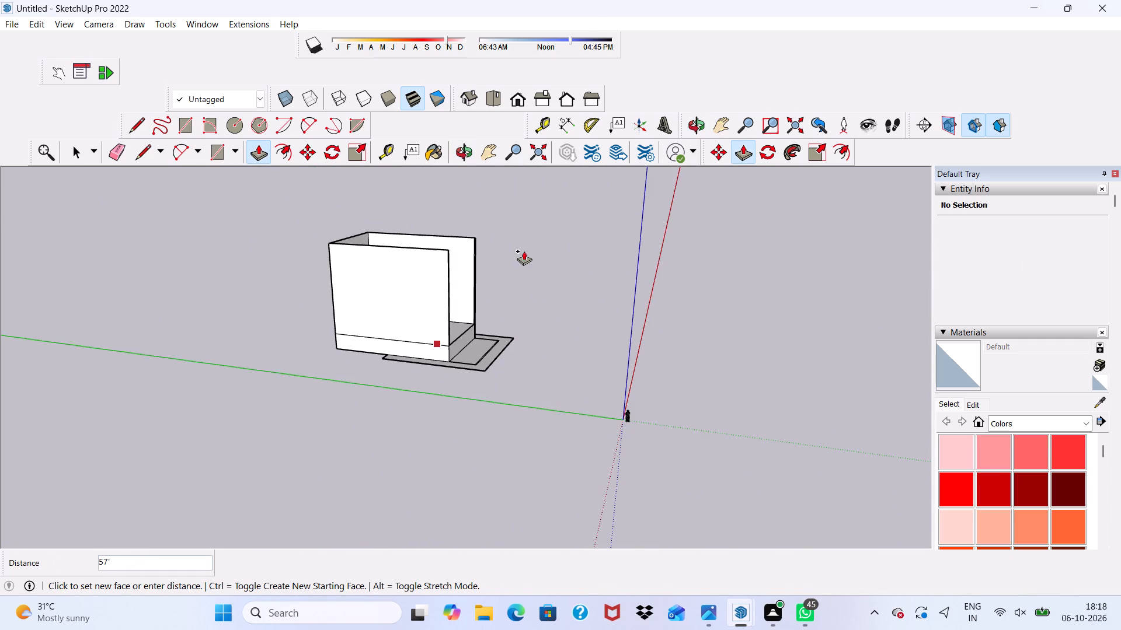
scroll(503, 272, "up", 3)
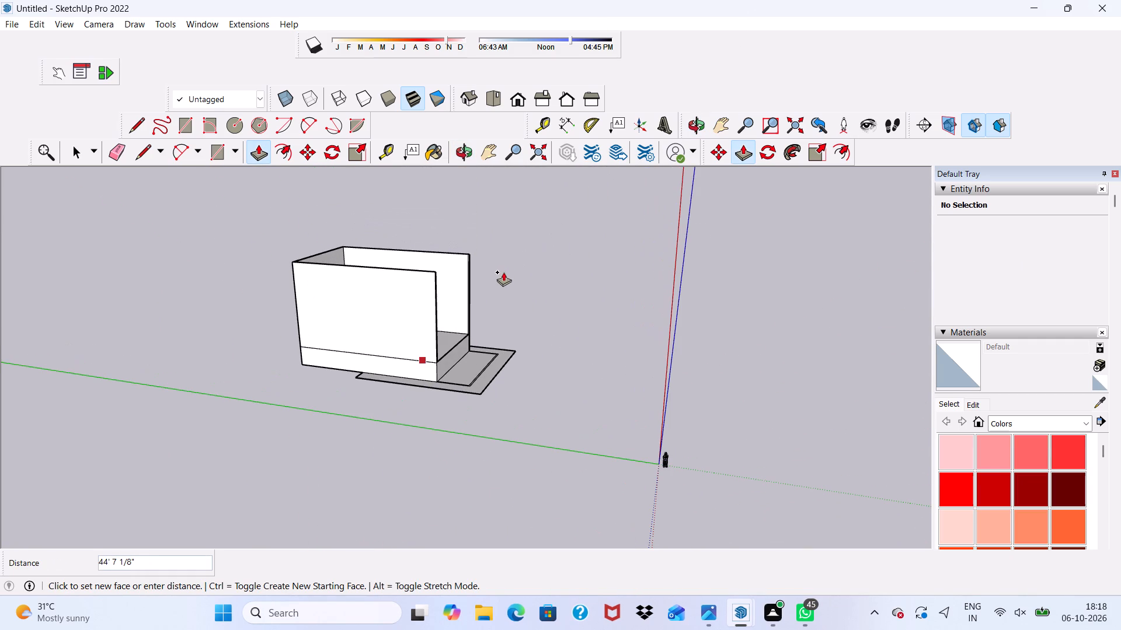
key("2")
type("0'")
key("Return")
Examine the raised side and far walls and the open front side from several angles.
scroll(503, 272, "up", 5)
scroll(443, 423, "down", 1)
middle_click_drag(437, 432, 115, 424)
scroll(493, 338, "up", 11)
scroll(394, 299, "down", 2)
scroll(394, 299, "up", 1)
scroll(394, 299, "down", 8)
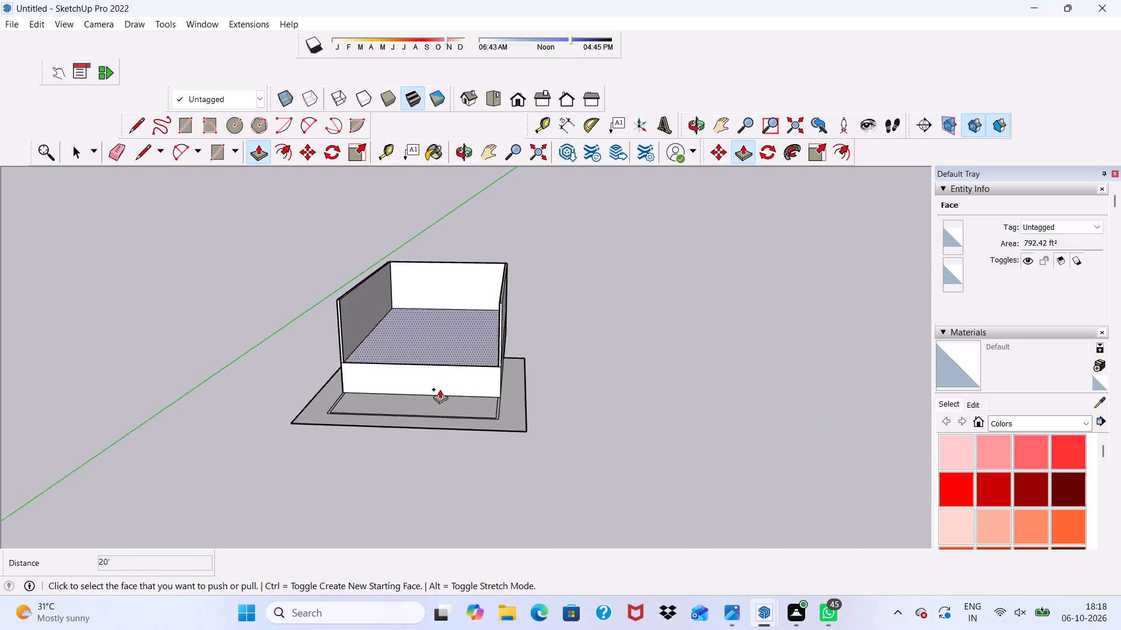
scroll(440, 389, "down", 1)
middle_click_drag(397, 416, 521, 351)
scroll(521, 351, "up", 4)
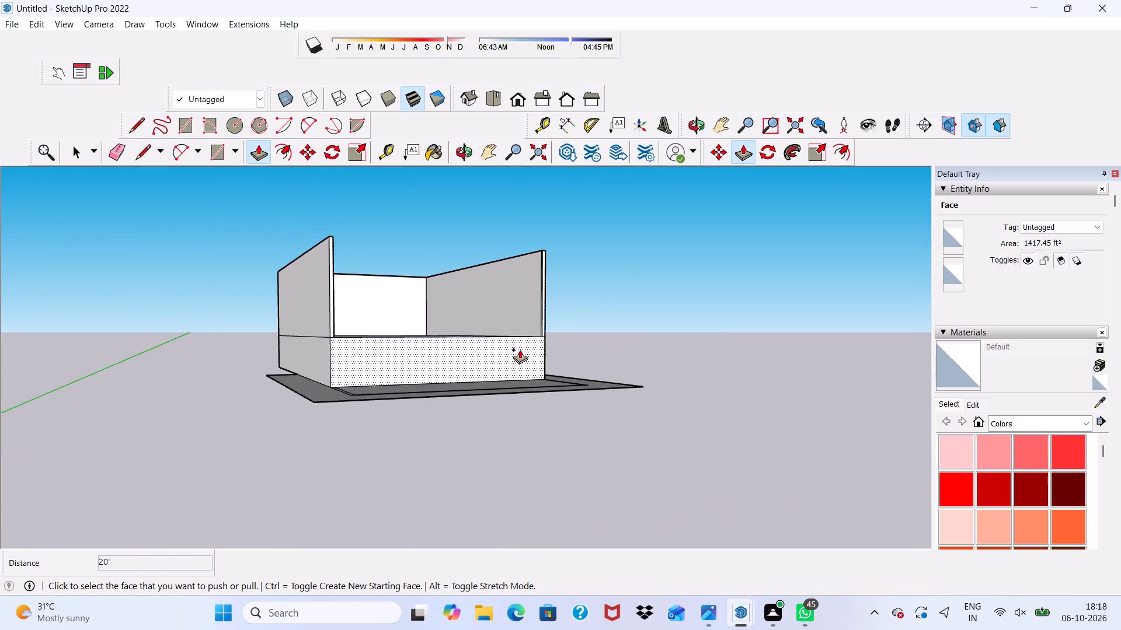
scroll(508, 338, "up", 4)
scroll(507, 338, "down", 4)
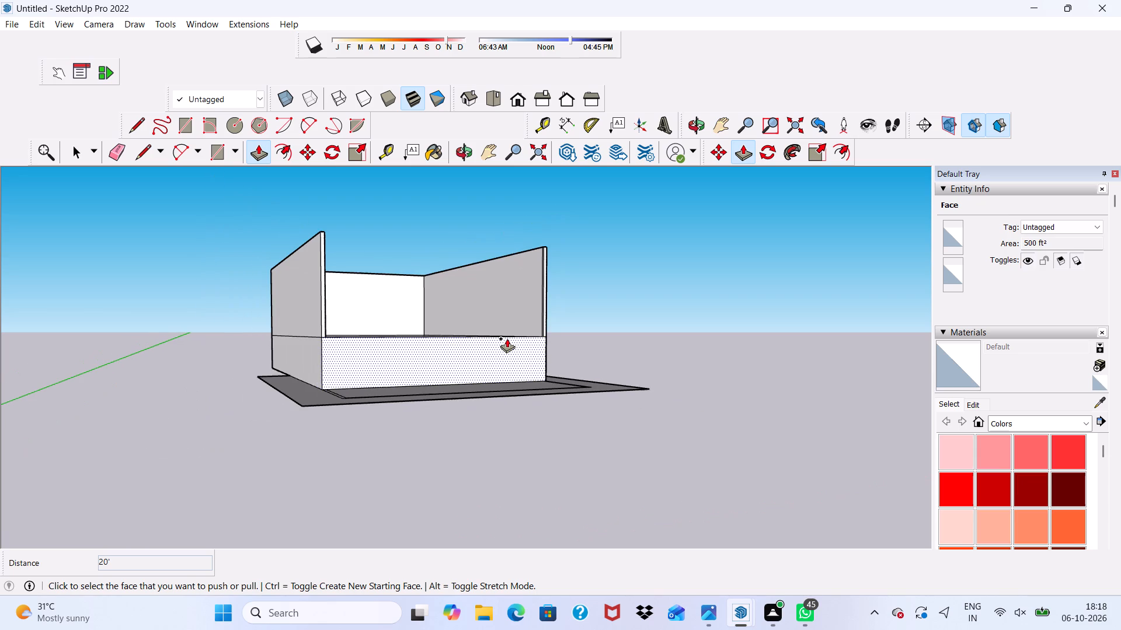
middle_click_drag(507, 338, 348, 321)
scroll(344, 314, "up", 5)
scroll(314, 242, "down", 1)
middle_click_drag(314, 242, 358, 294)
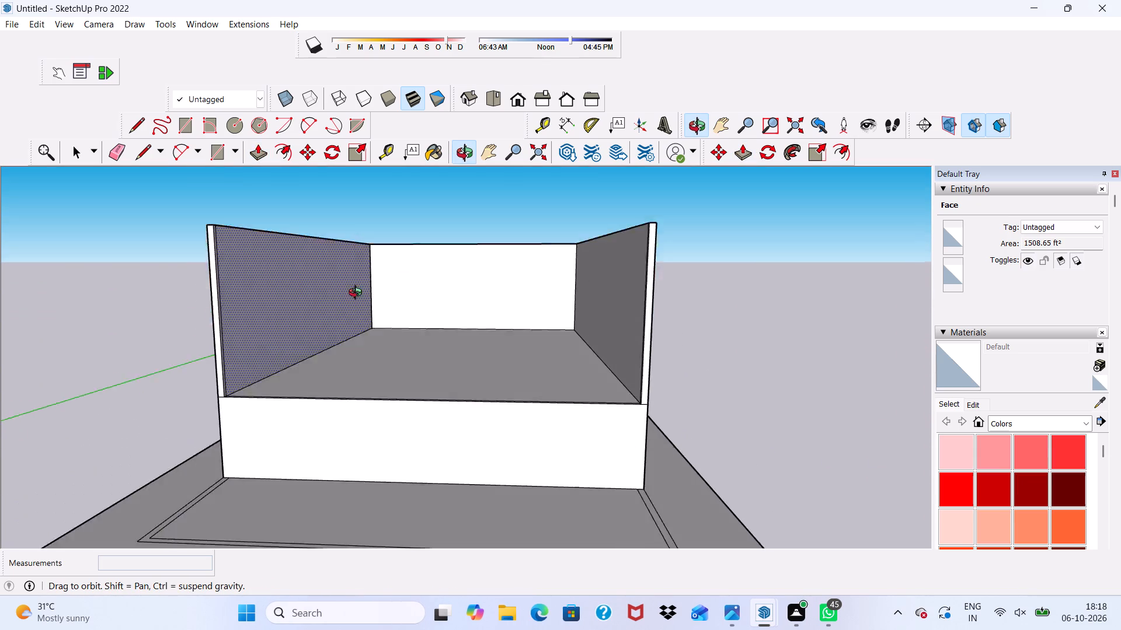
middle_click_drag(358, 294, 398, 335)
key("space")
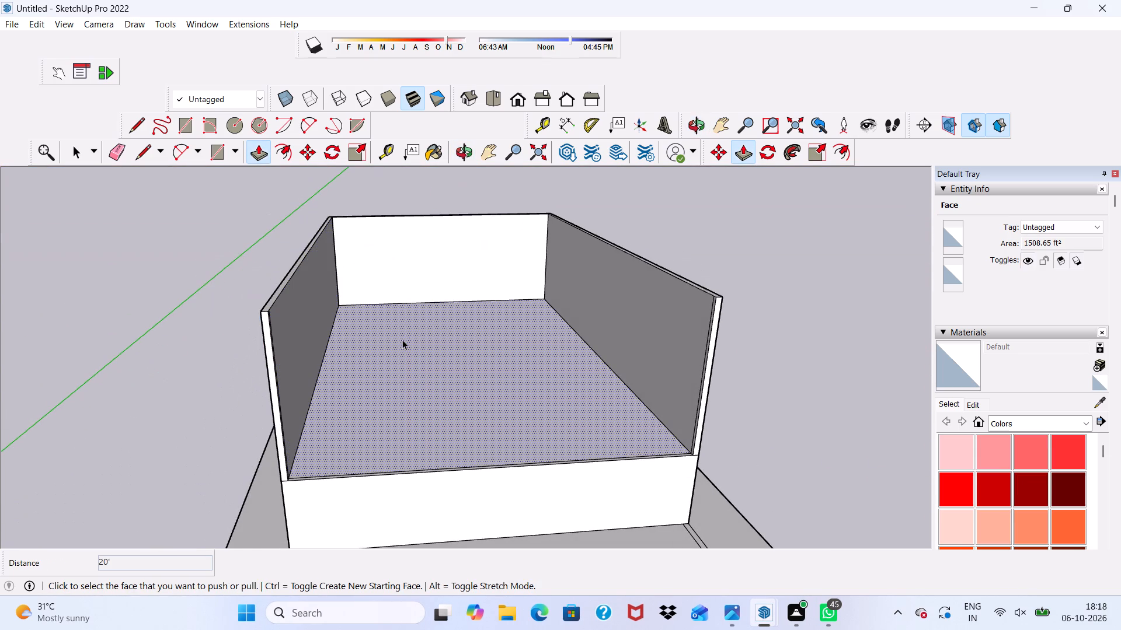
scroll(402, 339, "down", 4)
scroll(402, 339, "up", 1)
middle_click_drag(402, 339, 521, 316)
scroll(521, 317, "up", 1)
scroll(521, 317, "down", 3)
middle_click_drag(481, 272, 398, 261)
scroll(481, 272, "down", 1)
scroll(443, 315, "up", 4)
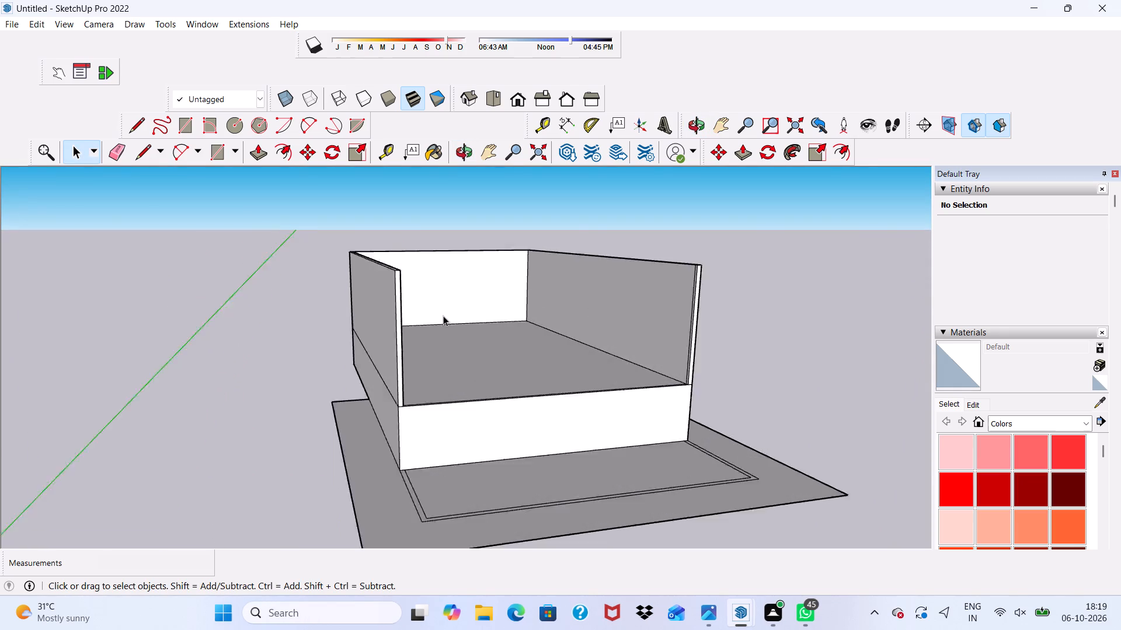
scroll(443, 316, "up", 1)
scroll(496, 503, "up", 1)
middle_click_drag(497, 504, 499, 433)
scroll(499, 433, "up", 4)
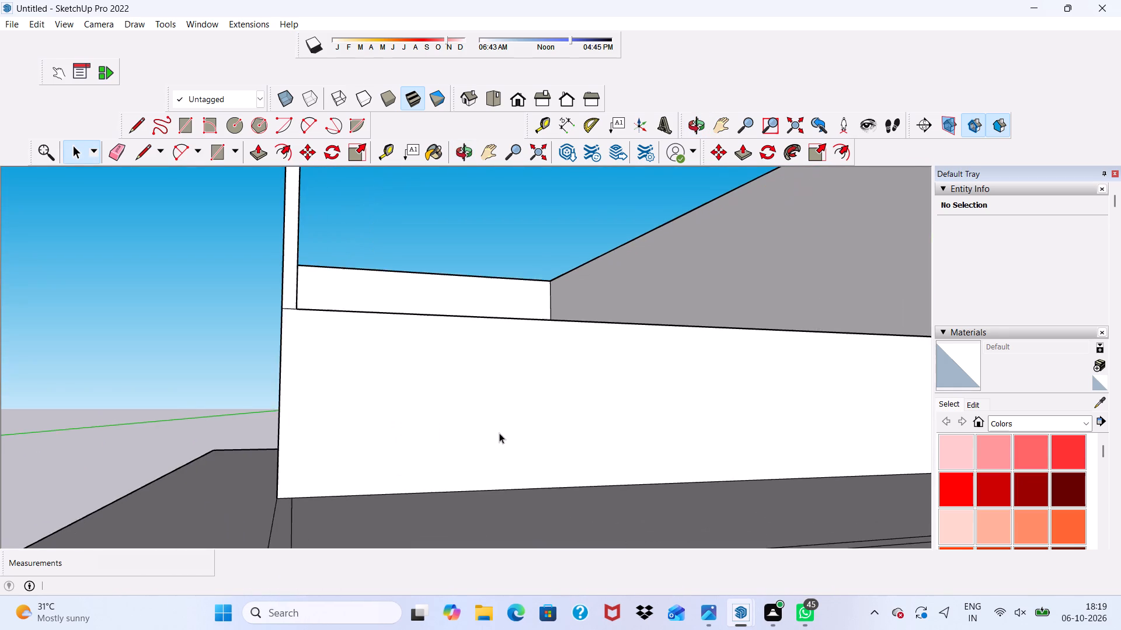
scroll(448, 335, "down", 5)
middle_click_drag(450, 347, 447, 439)
scroll(453, 351, "down", 1)
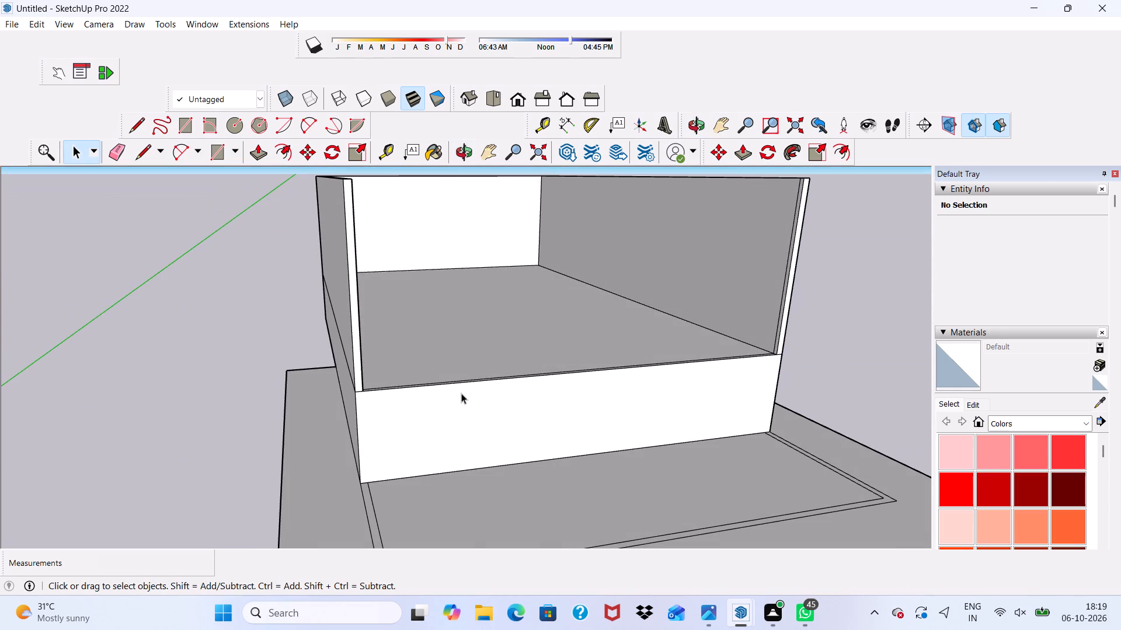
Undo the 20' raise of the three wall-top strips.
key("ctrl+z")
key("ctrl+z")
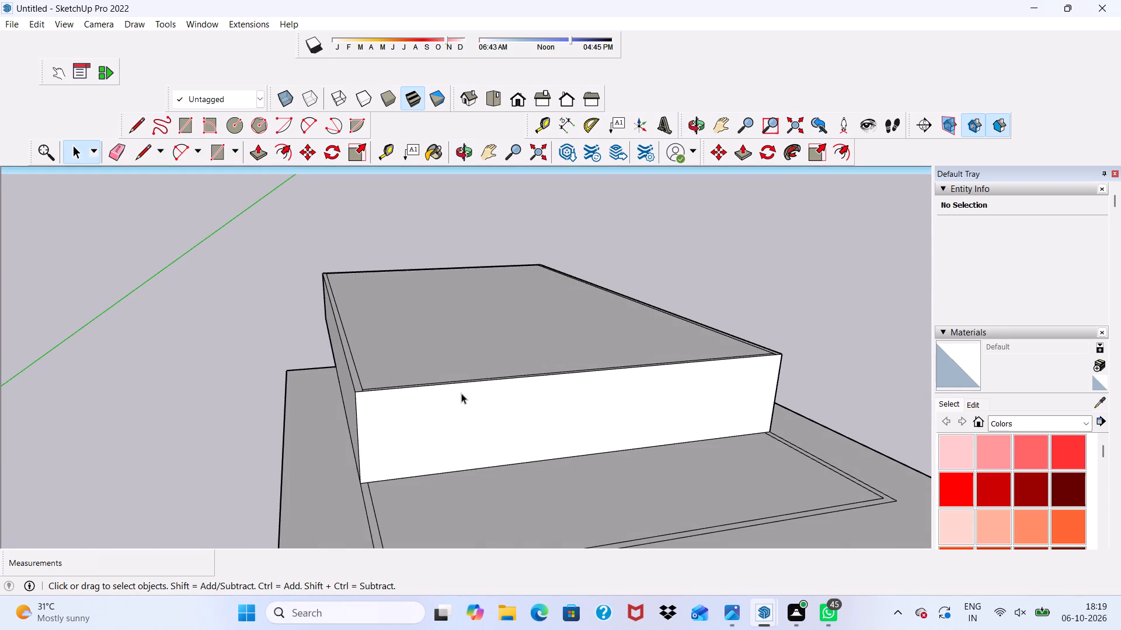
Undo the earlier roof and rim-line edits back to the roof recessed inside a continuous wall-top rim.
scroll(461, 393, "down", 3)
middle_click_drag(461, 391, 421, 562)
scroll(422, 562, "down", 1)
scroll(445, 378, "up", 5)
scroll(442, 374, "down", 8)
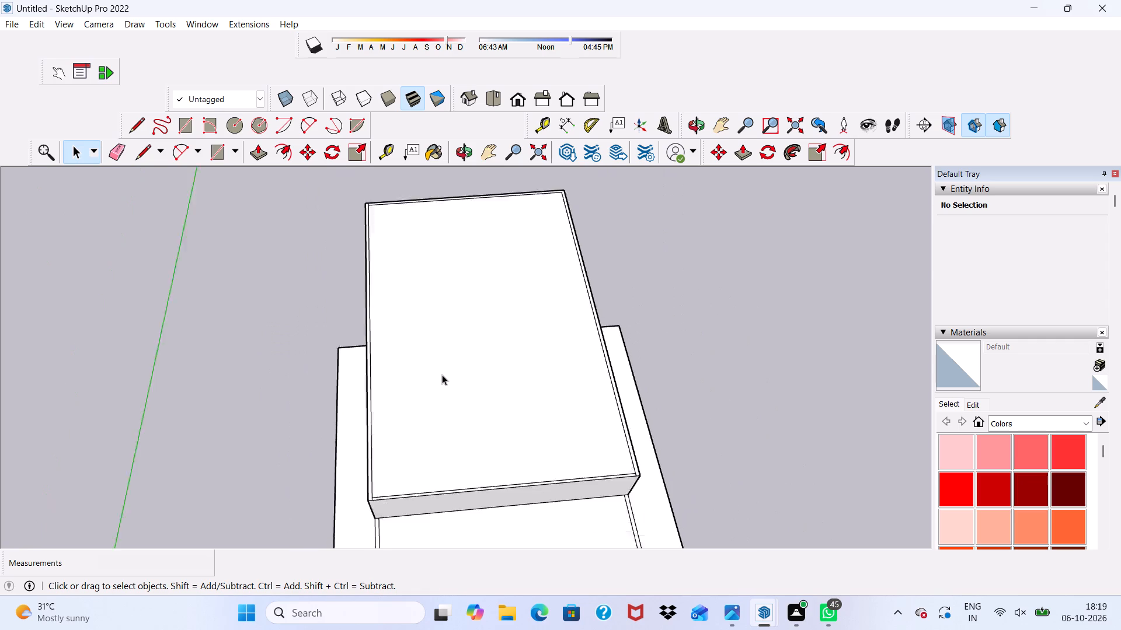
scroll(442, 374, "down", 1)
scroll(424, 218, "up", 20)
scroll(424, 218, "down", 3)
scroll(424, 218, "up", 1)
scroll(424, 218, "down", 2)
scroll(303, 232, "down", 13)
scroll(417, 214, "up", 1)
scroll(417, 214, "down", 9)
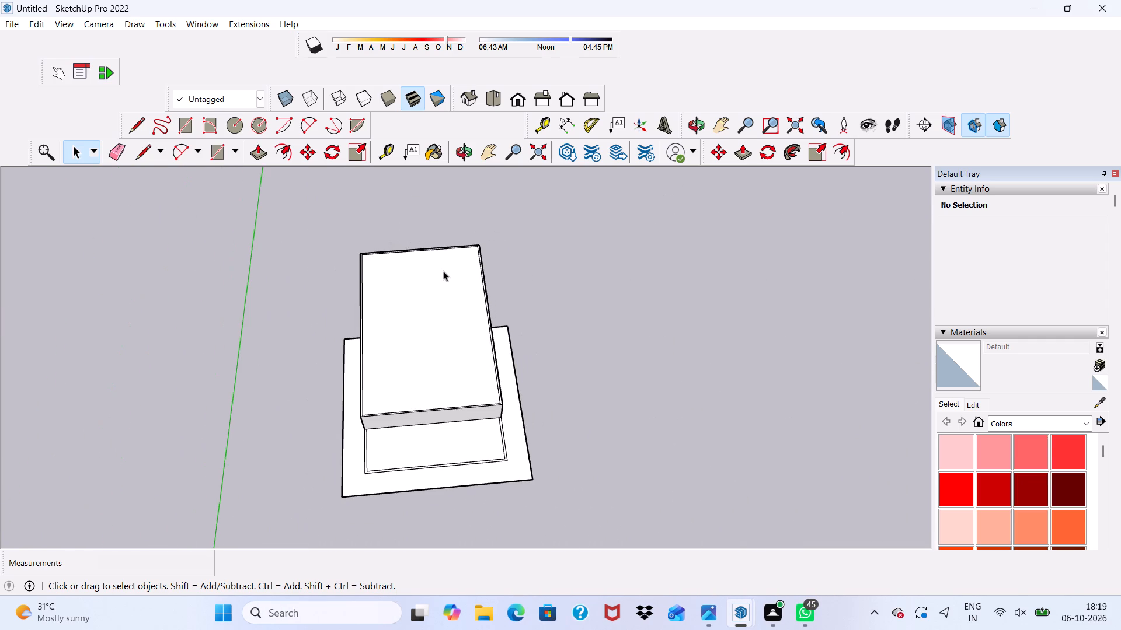
key("ctrl+z")
key("ctrl+z")
scroll(434, 405, "up", 14)
key("ctrl+z")
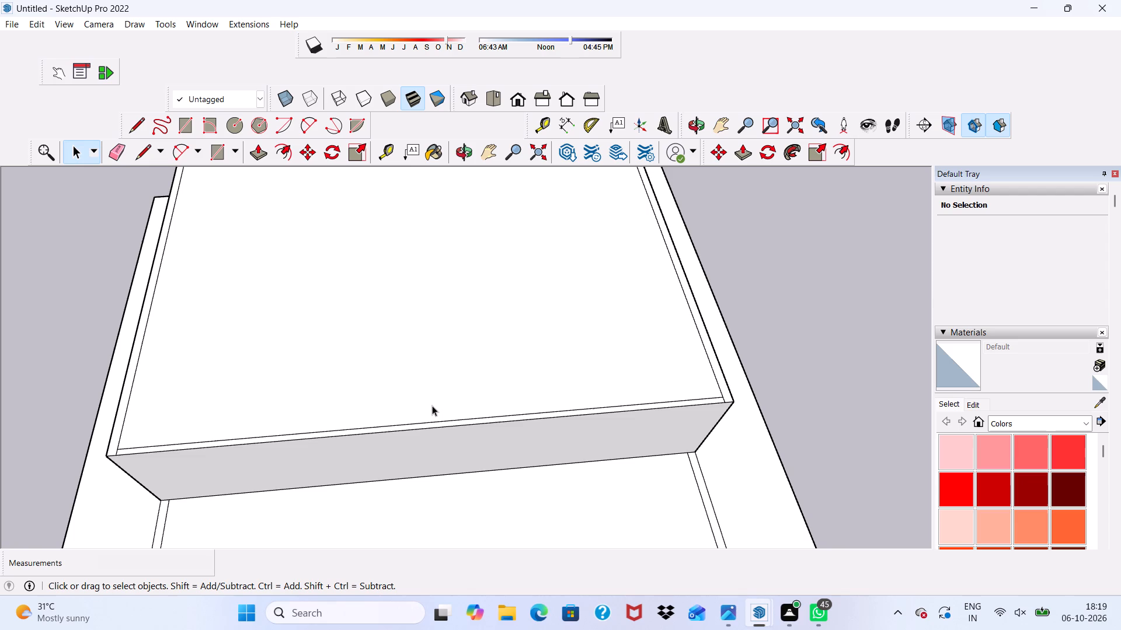
key("ctrl+z")
key("ctrl+z")
key("ctrl+z")
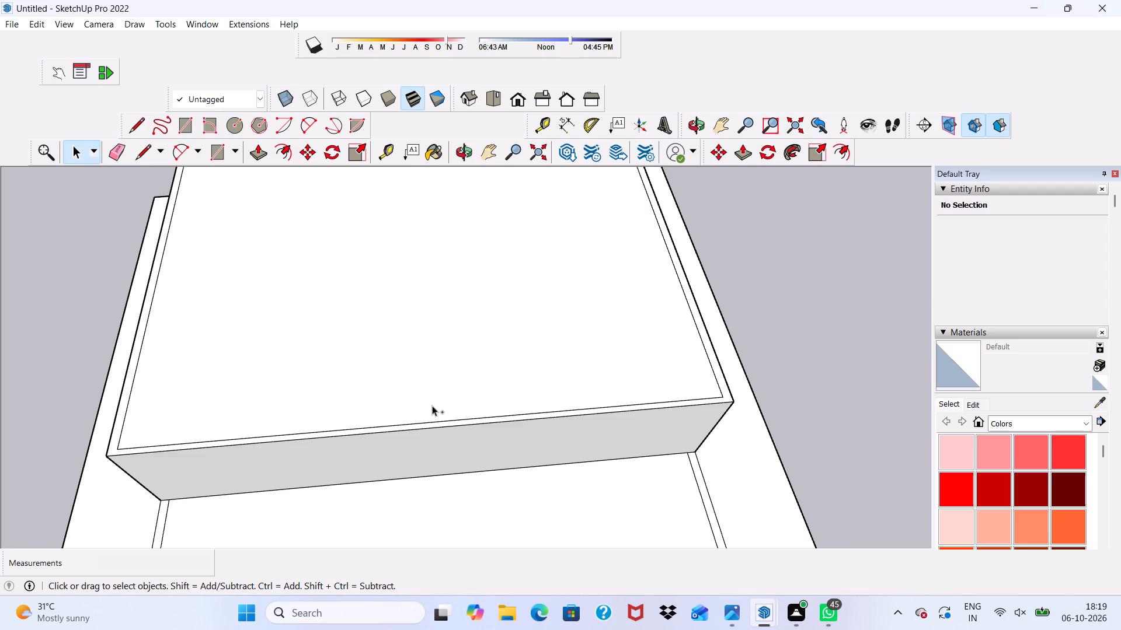
key("ctrl+z")
key("ctrl+z")
key("ctrl+z")
key("ctrl+z")
key("ctrl+z")
key("ctrl+z")
key("ctrl+z")
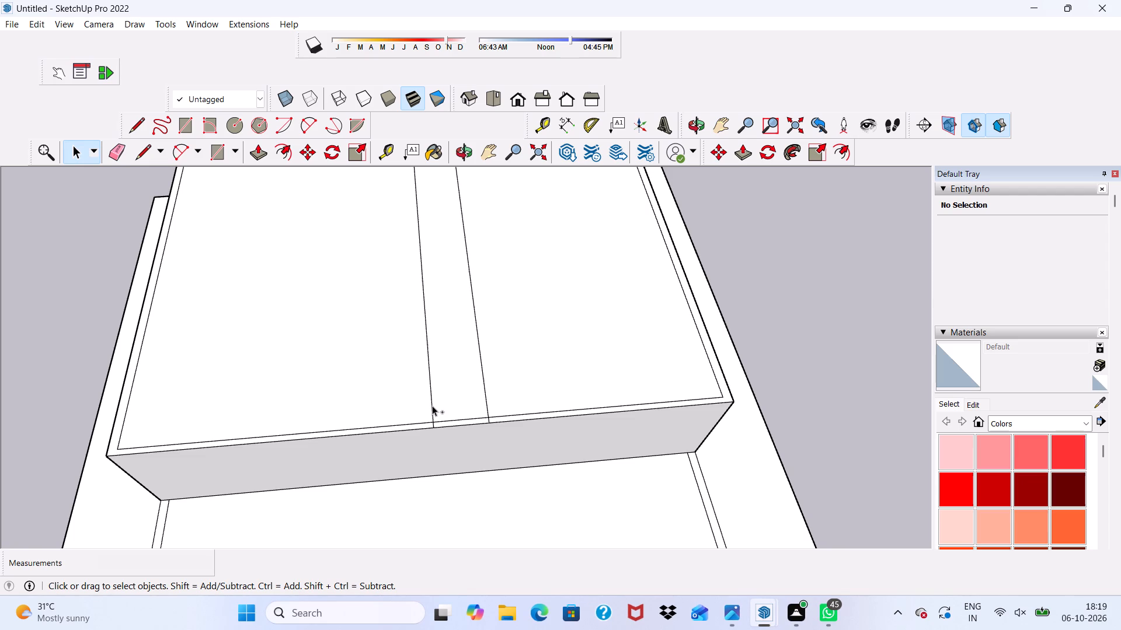
key("ctrl+z")
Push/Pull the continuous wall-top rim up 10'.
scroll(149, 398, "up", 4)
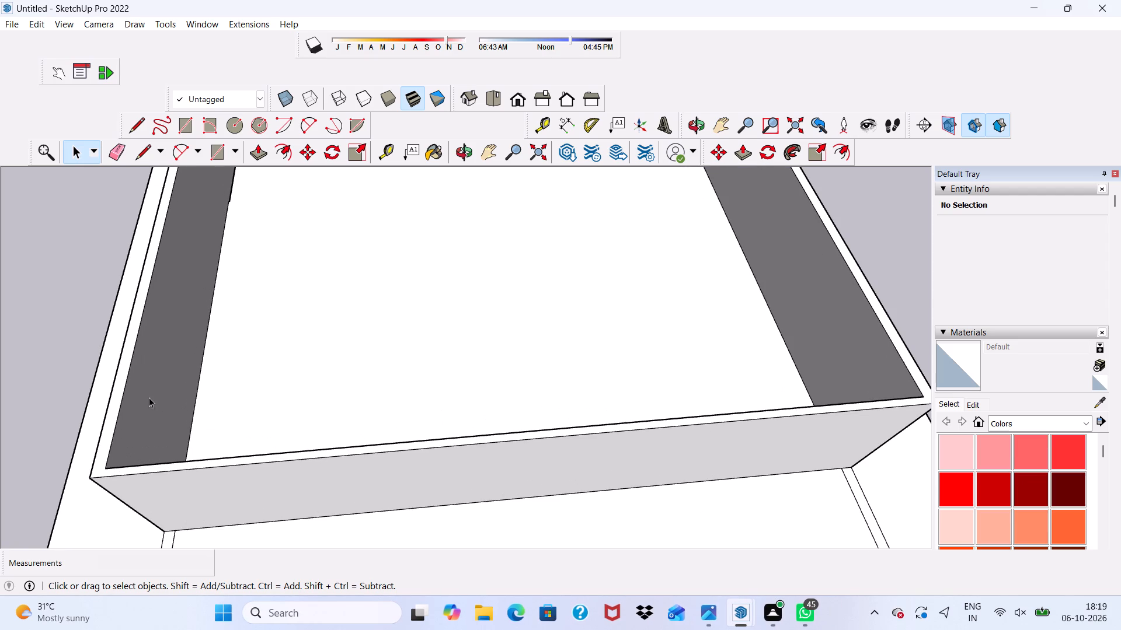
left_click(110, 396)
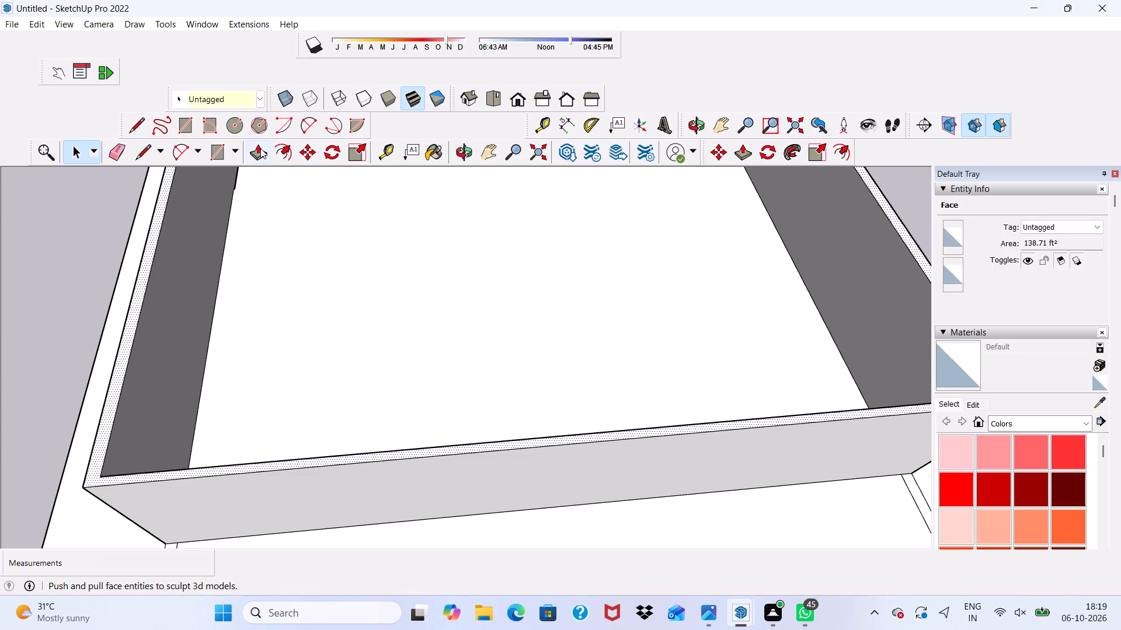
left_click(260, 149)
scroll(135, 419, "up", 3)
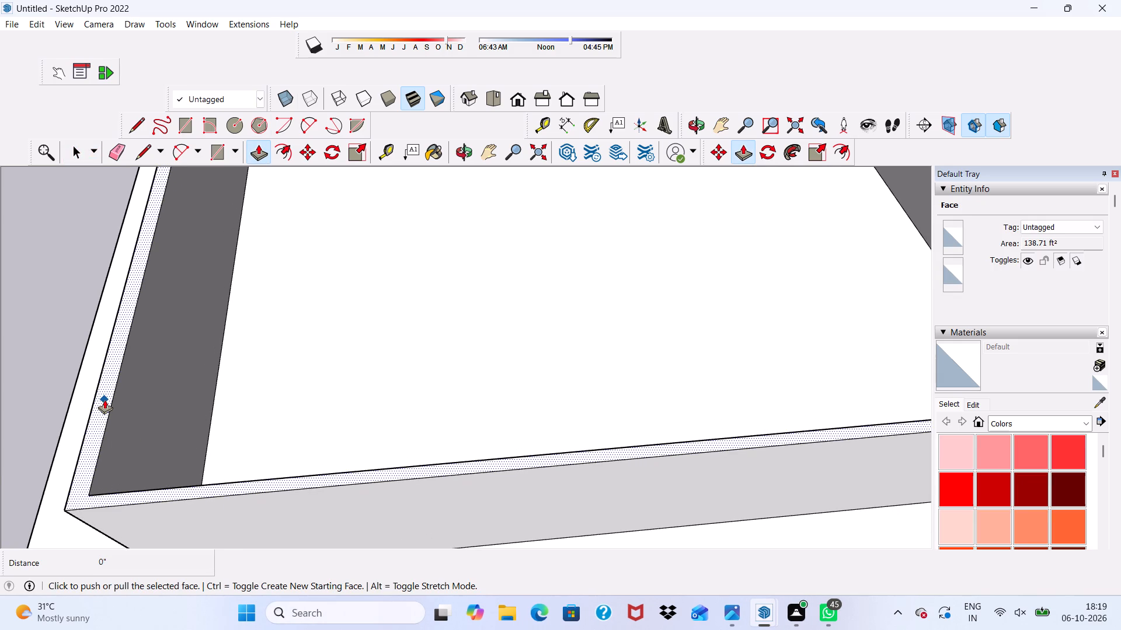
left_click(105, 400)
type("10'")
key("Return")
Examine the height and shape of the raised outer walls from above and from the front.
scroll(81, 320, "down", 11)
middle_click_drag(835, 485, 819, 369)
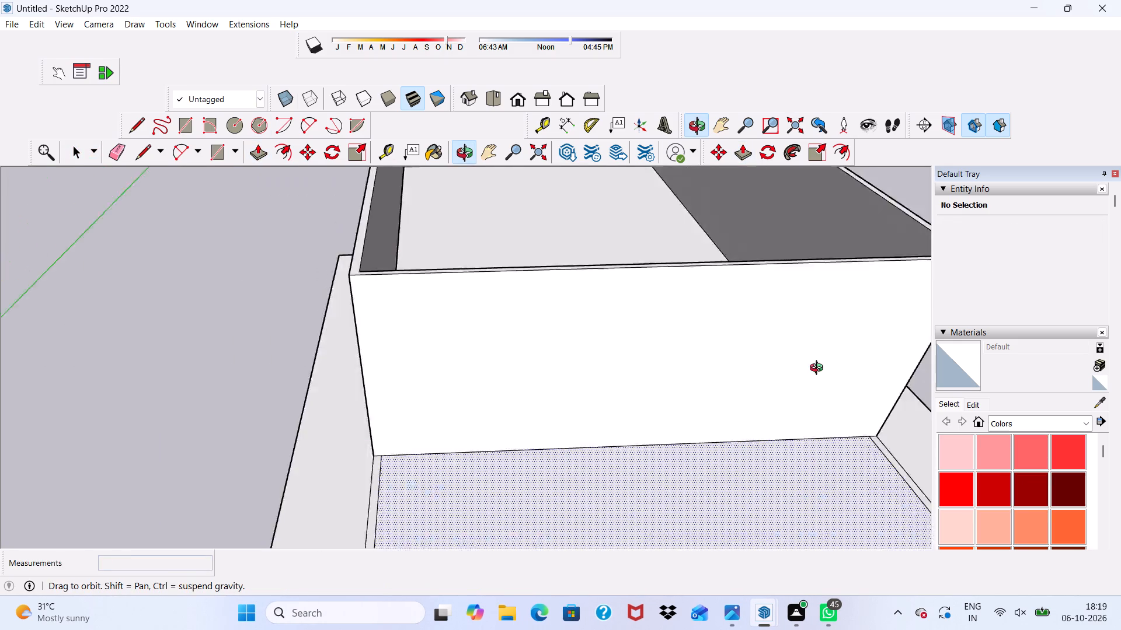
middle_click_drag(819, 369, 812, 332)
scroll(782, 291, "down", 6)
middle_click_drag(664, 241, 544, 334)
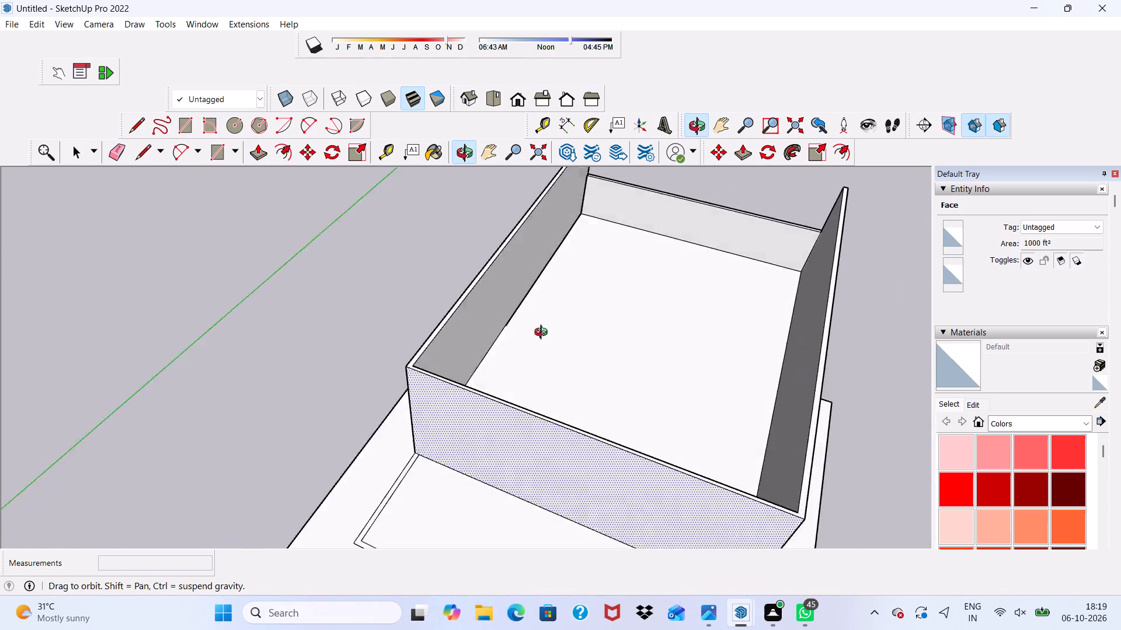
middle_click_drag(544, 334, 541, 240)
scroll(541, 240, "up", 5)
scroll(541, 240, "down", 4)
scroll(541, 240, "up", 1)
scroll(541, 240, "down", 1)
scroll(545, 325, "down", 2)
middle_click_drag(542, 386, 540, 392)
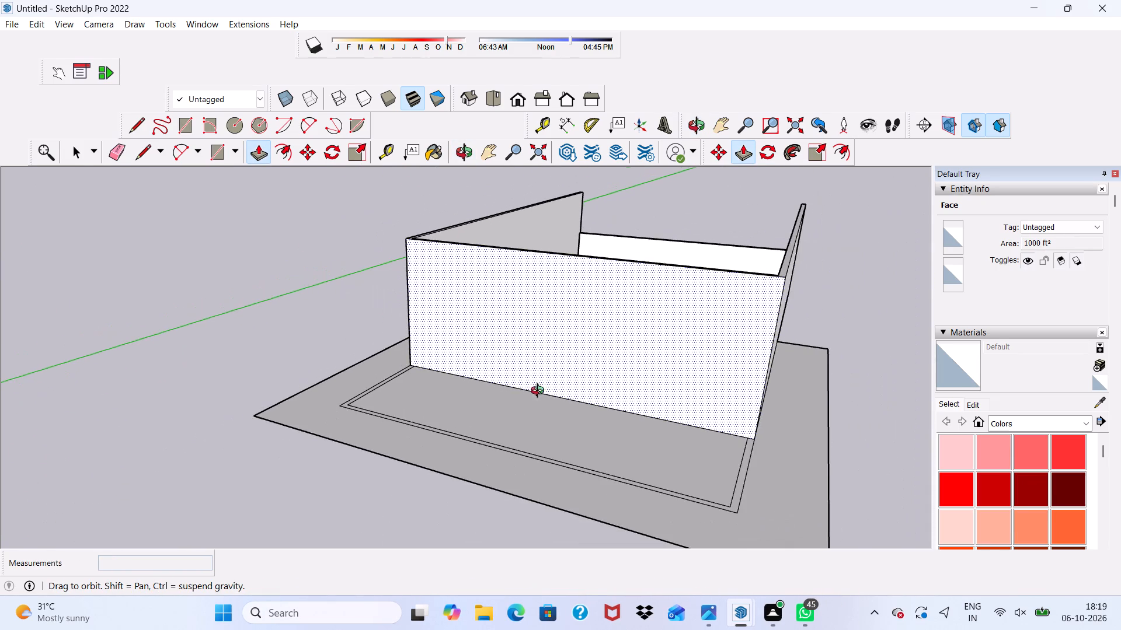
middle_click_drag(540, 392, 627, 326)
scroll(528, 427, "down", 1)
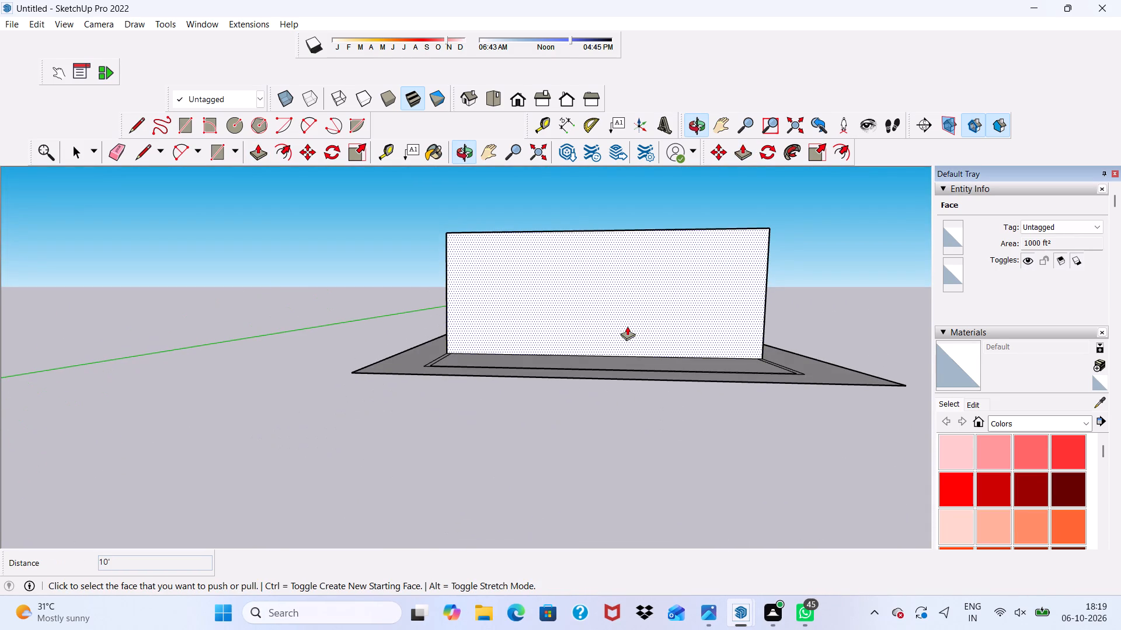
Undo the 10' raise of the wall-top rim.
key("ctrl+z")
Push/Pull the continuous wall-top rim up 5'.
scroll(620, 286, "up", 4)
middle_click_drag(620, 286, 622, 319)
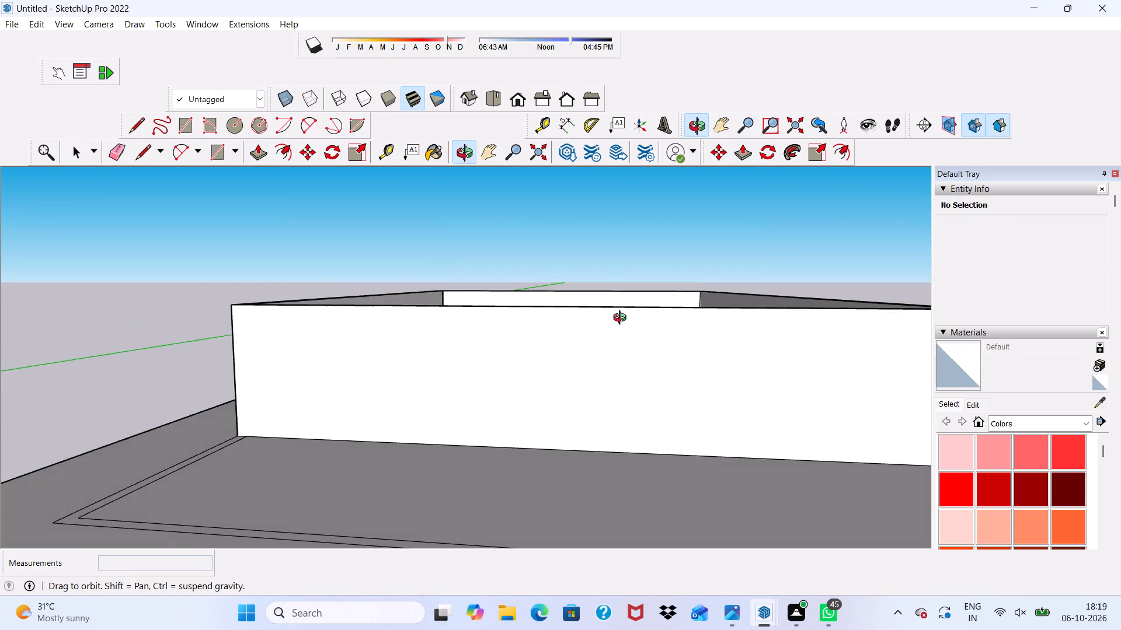
middle_click_drag(622, 319, 582, 439)
scroll(230, 536, "up", 3)
scroll(270, 439, "up", 4)
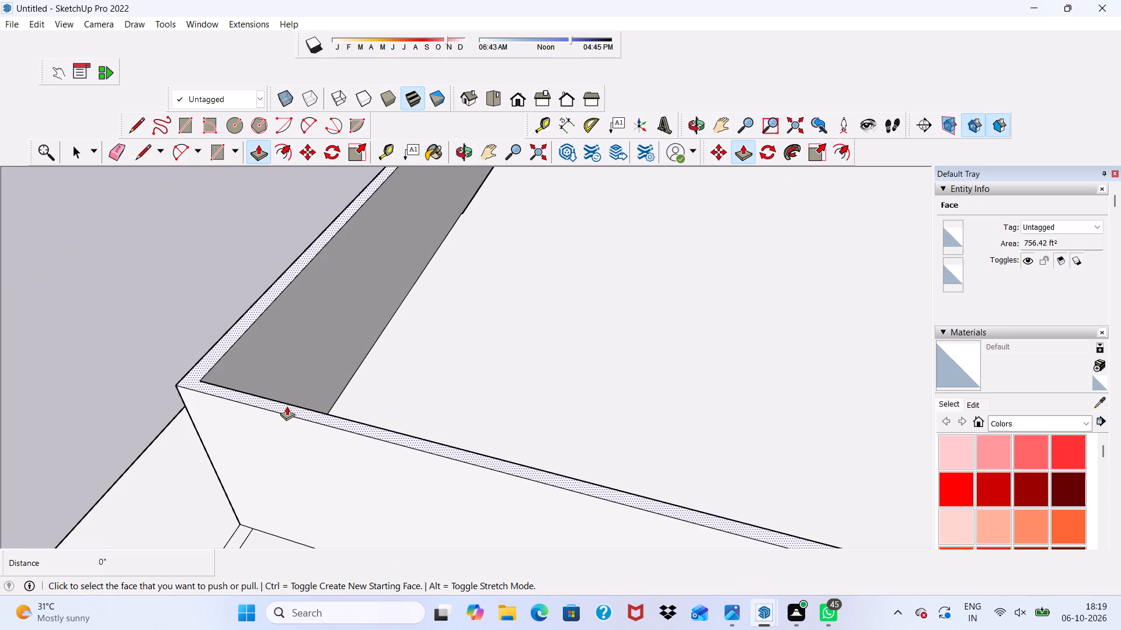
left_click(290, 414)
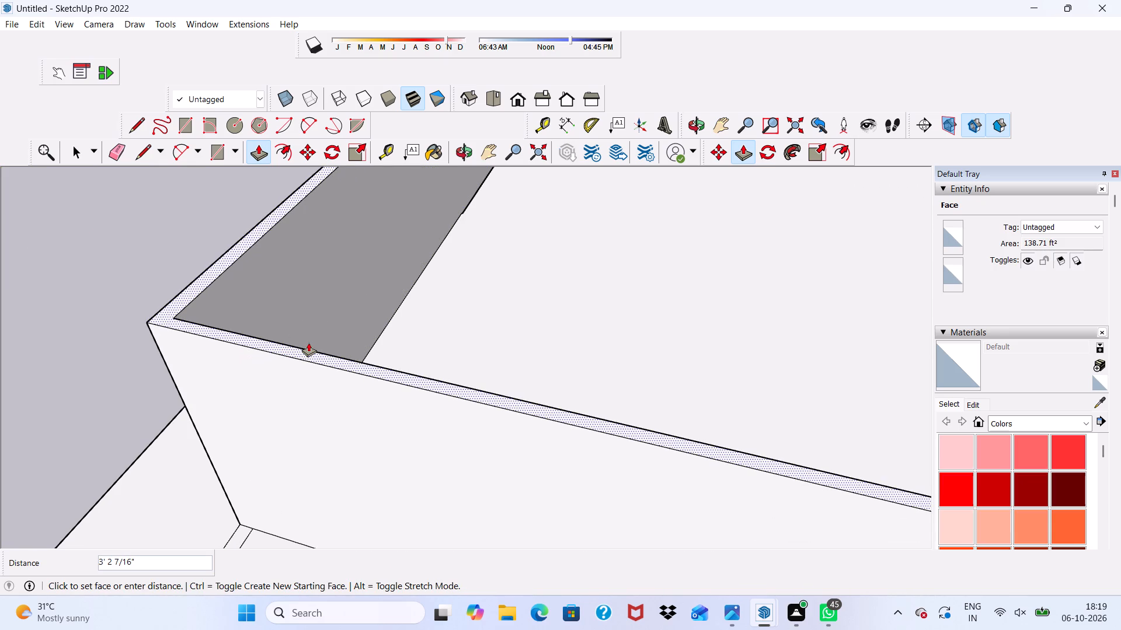
type("5'")
key("Return")
scroll(312, 347, "up", 1)
scroll(312, 347, "down", 3)
scroll(312, 347, "up", 1)
scroll(312, 347, "down", 6)
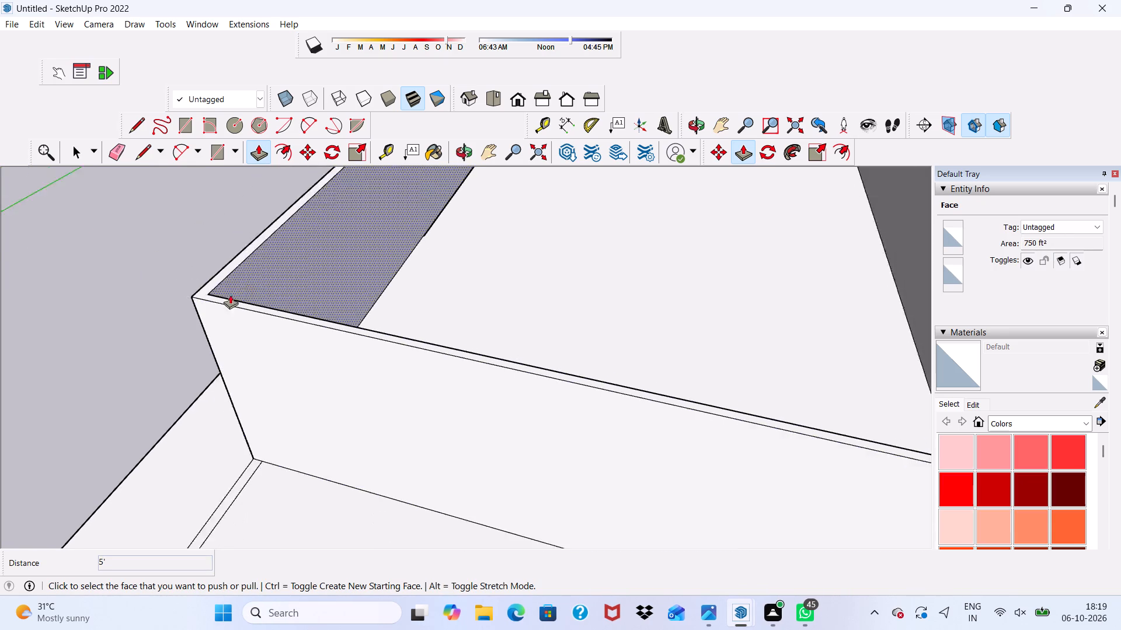
Push/Pull the remaining low end wall's top face up 5' to align with the adjacent raised wall tops.
scroll(230, 295, "down", 10)
middle_click_drag(429, 330, 451, 220)
scroll(452, 261, "up", 4)
scroll(451, 262, "down", 3)
middle_click_drag(529, 349, 27, 389)
scroll(306, 330, "down", 4)
scroll(306, 330, "up", 1)
scroll(306, 330, "down", 2)
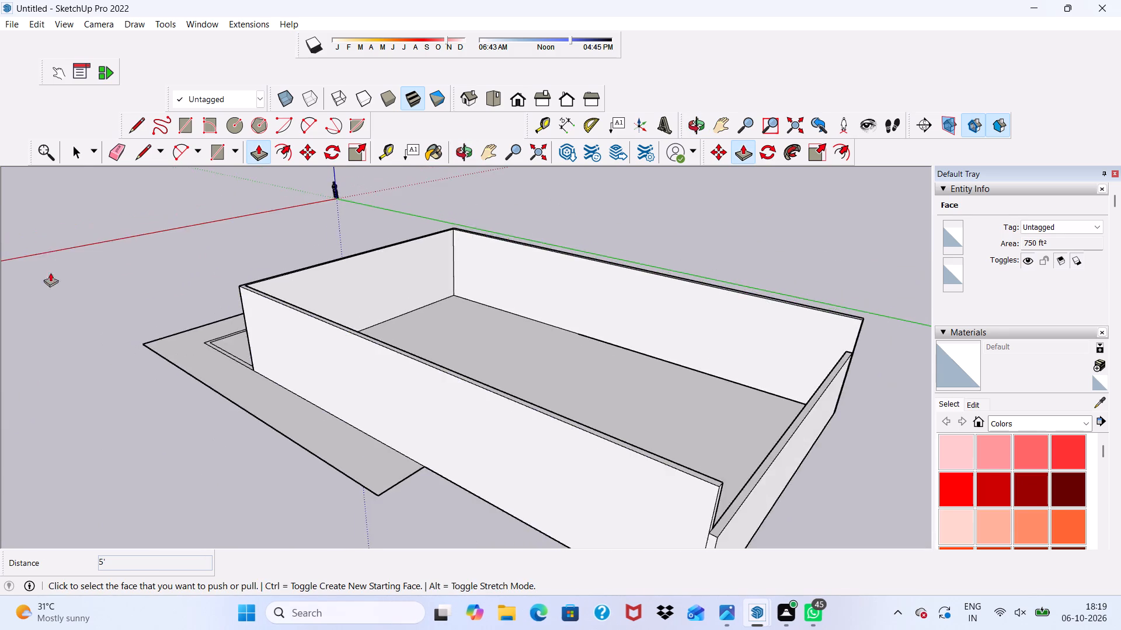
scroll(50, 272, "down", 2)
scroll(615, 468, "up", 9)
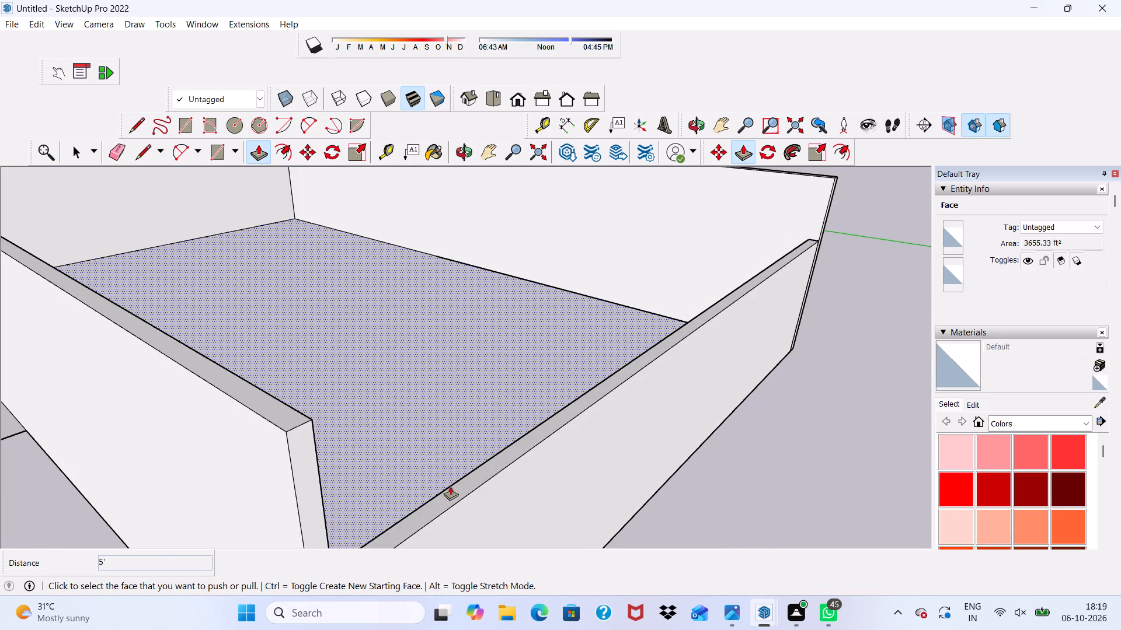
left_click(452, 499)
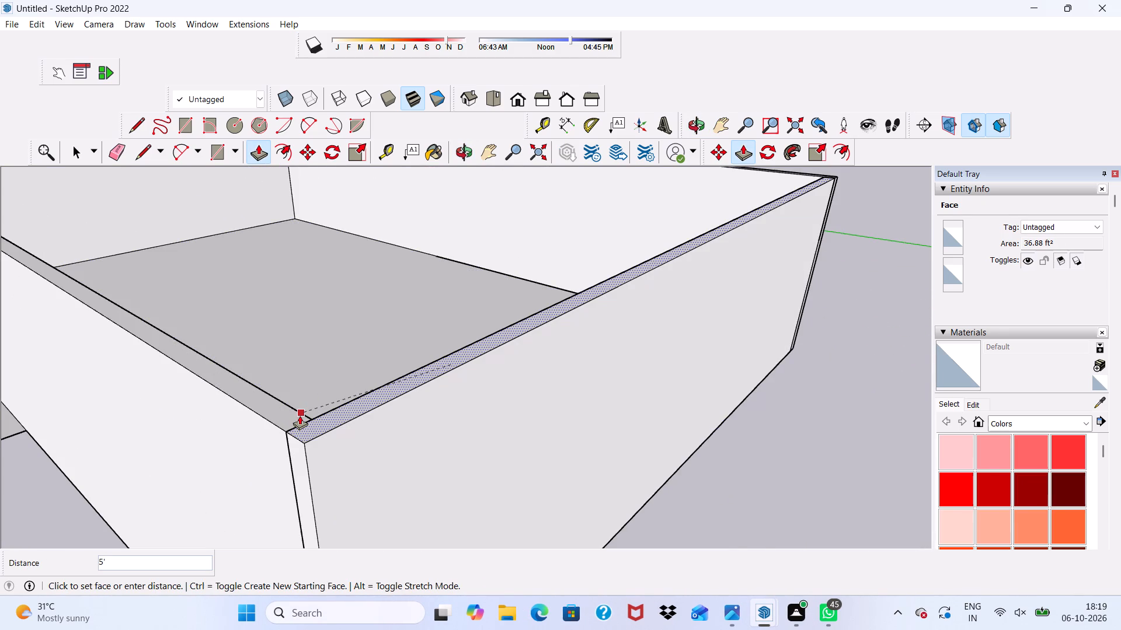
left_click(300, 415)
scroll(302, 415, "down", 4)
middle_click_drag(316, 427, 672, 402)
scroll(314, 289, "down", 9)
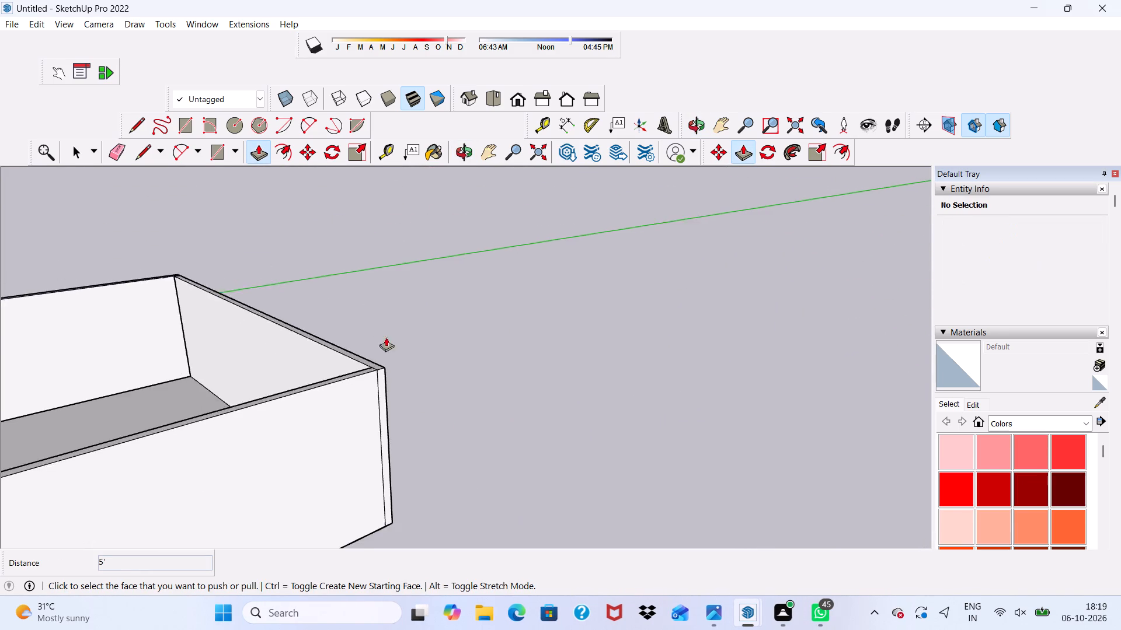
scroll(386, 337, "down", 3)
middle_click_drag(304, 423, 662, 356)
scroll(590, 345, "down", 4)
key("space")
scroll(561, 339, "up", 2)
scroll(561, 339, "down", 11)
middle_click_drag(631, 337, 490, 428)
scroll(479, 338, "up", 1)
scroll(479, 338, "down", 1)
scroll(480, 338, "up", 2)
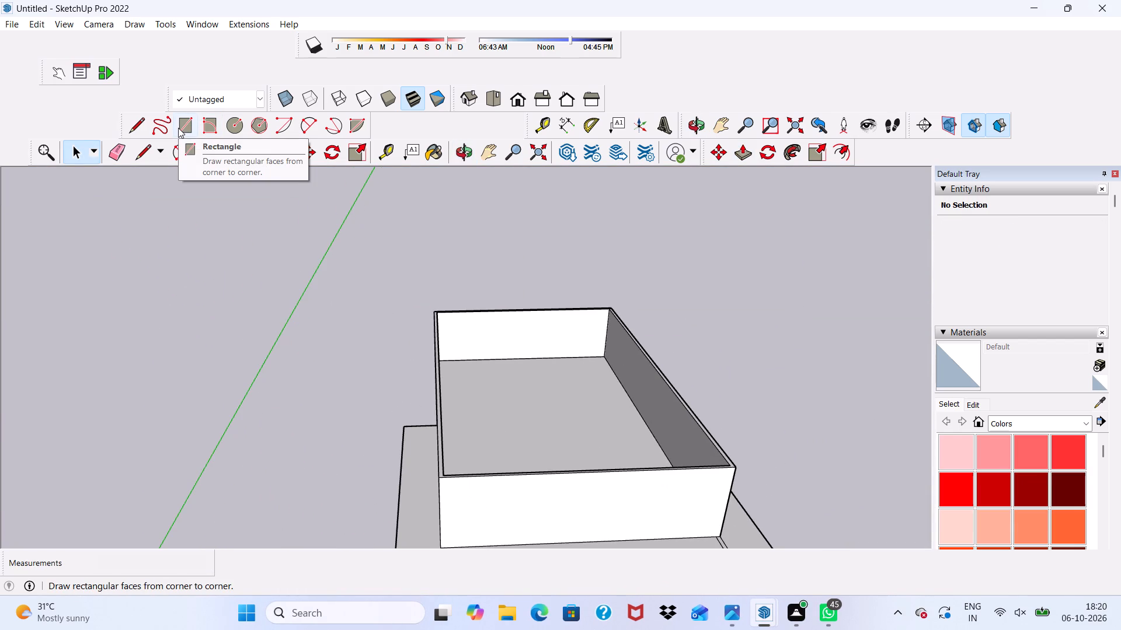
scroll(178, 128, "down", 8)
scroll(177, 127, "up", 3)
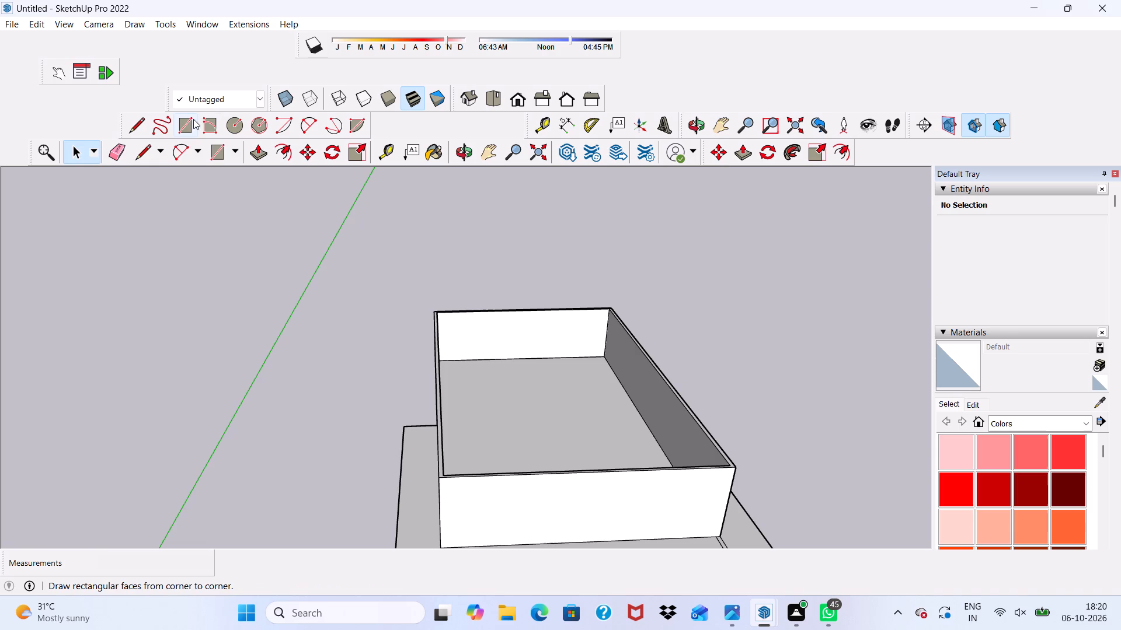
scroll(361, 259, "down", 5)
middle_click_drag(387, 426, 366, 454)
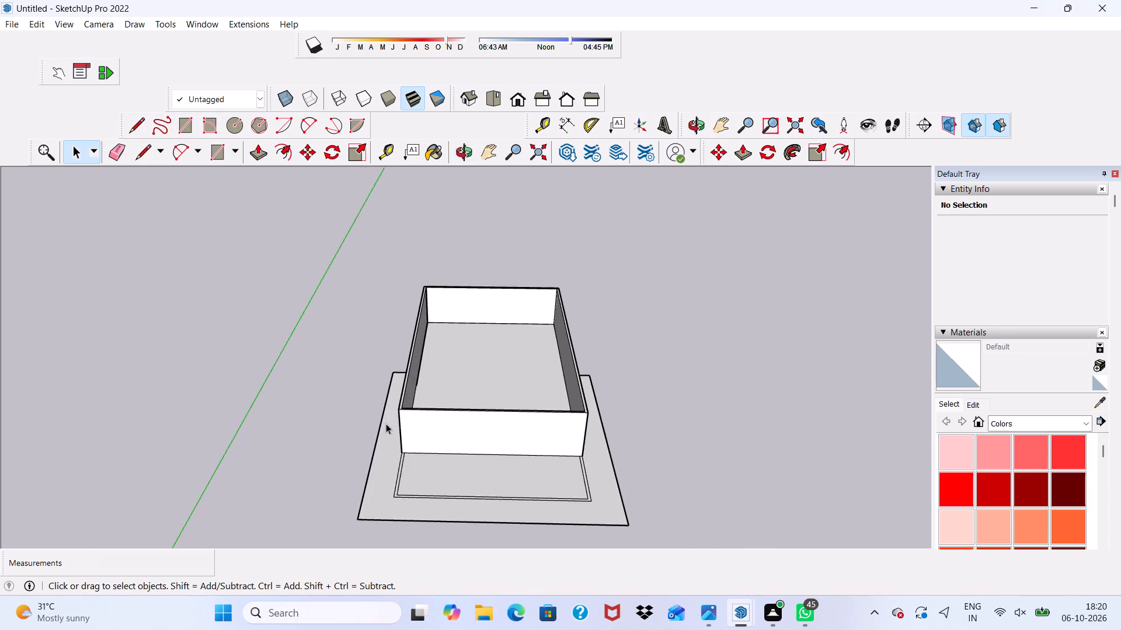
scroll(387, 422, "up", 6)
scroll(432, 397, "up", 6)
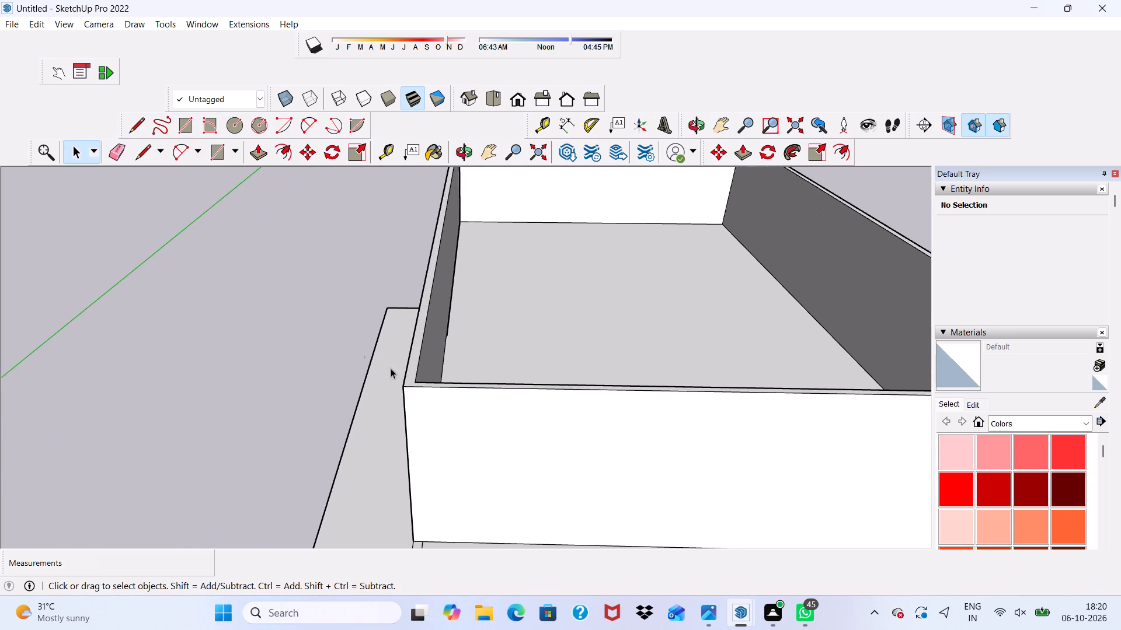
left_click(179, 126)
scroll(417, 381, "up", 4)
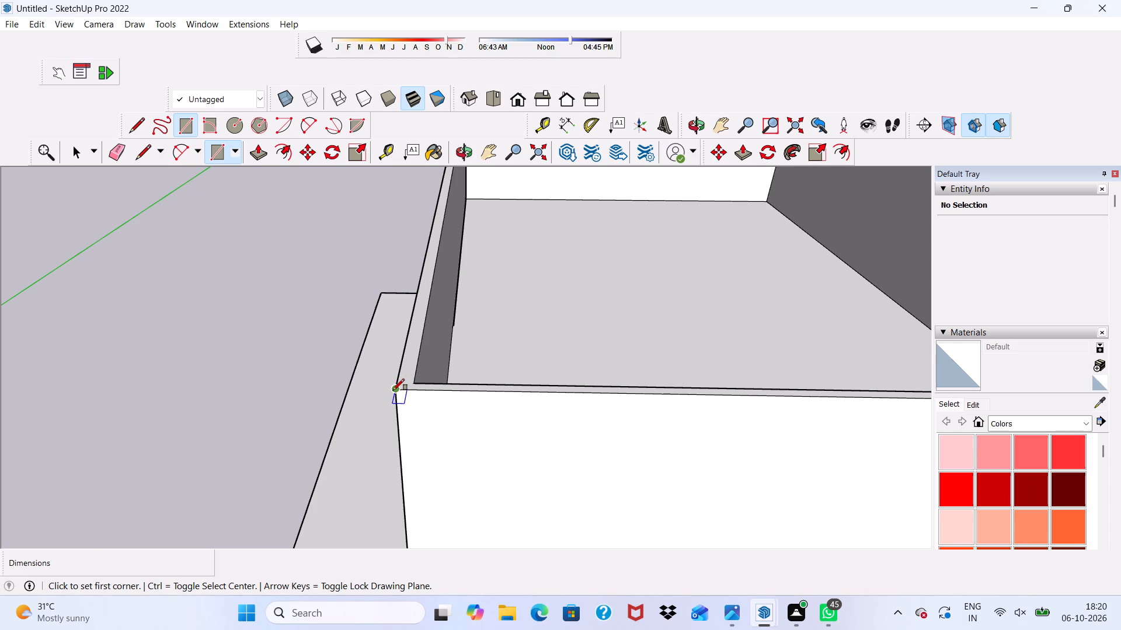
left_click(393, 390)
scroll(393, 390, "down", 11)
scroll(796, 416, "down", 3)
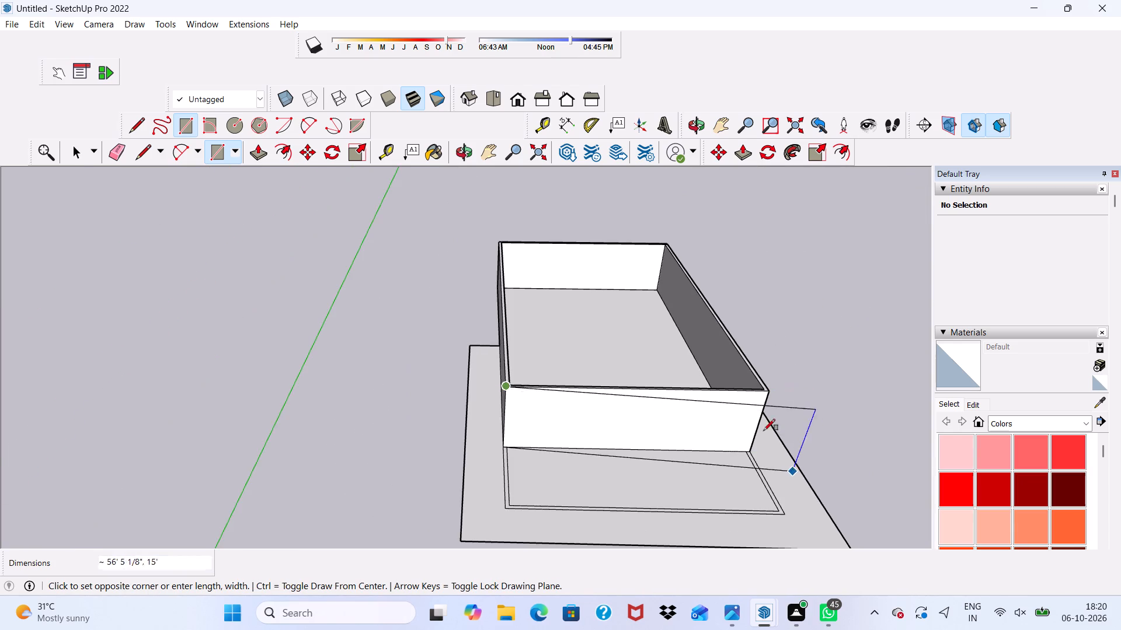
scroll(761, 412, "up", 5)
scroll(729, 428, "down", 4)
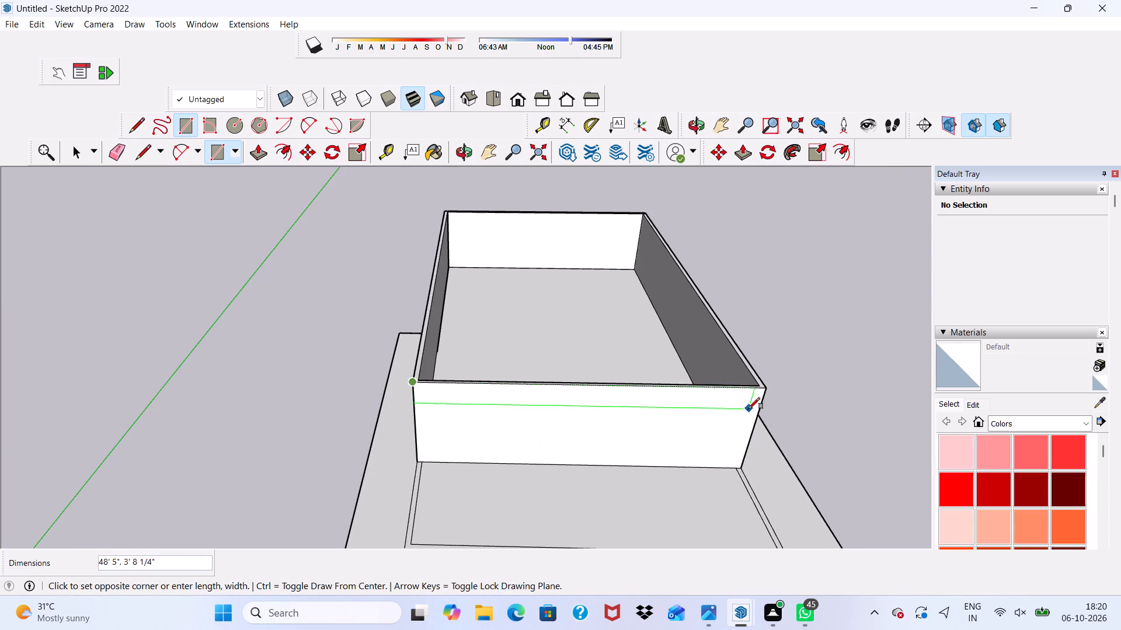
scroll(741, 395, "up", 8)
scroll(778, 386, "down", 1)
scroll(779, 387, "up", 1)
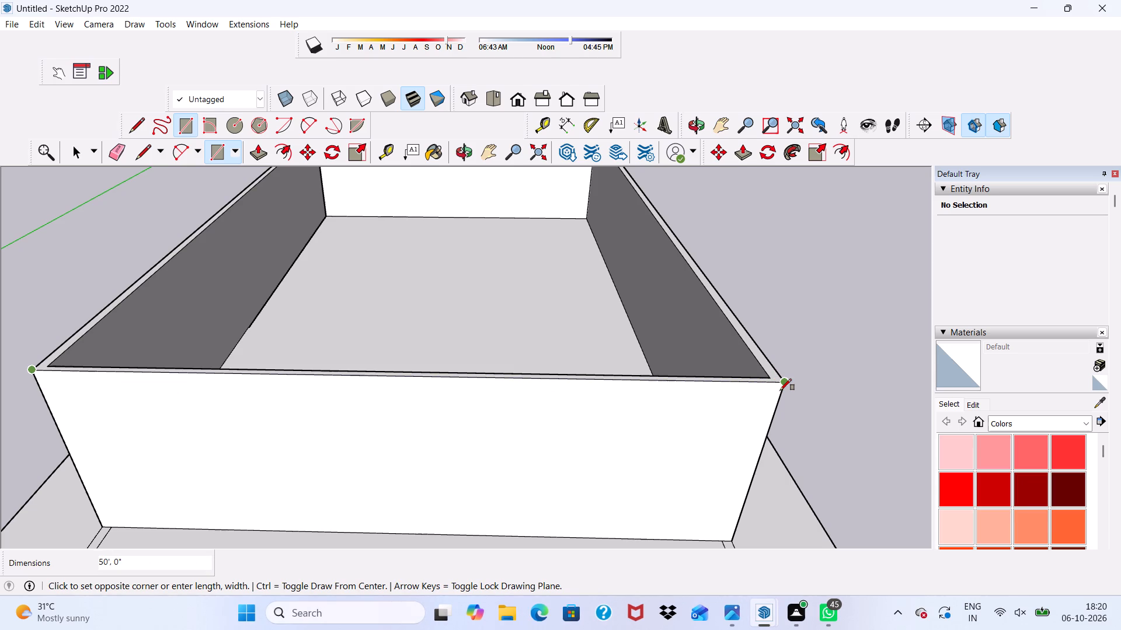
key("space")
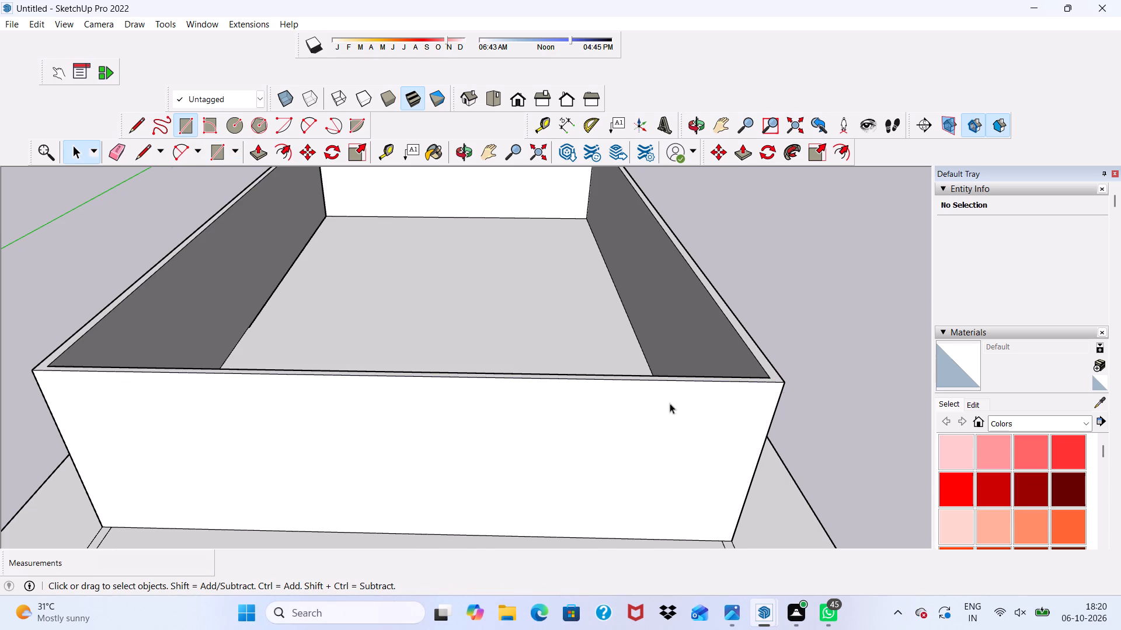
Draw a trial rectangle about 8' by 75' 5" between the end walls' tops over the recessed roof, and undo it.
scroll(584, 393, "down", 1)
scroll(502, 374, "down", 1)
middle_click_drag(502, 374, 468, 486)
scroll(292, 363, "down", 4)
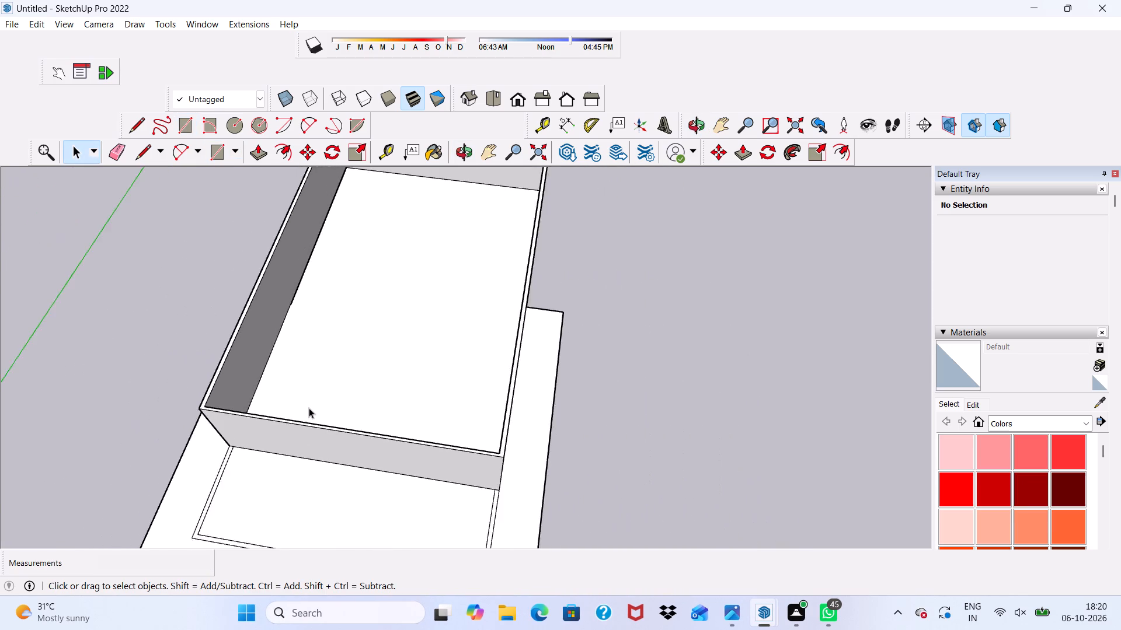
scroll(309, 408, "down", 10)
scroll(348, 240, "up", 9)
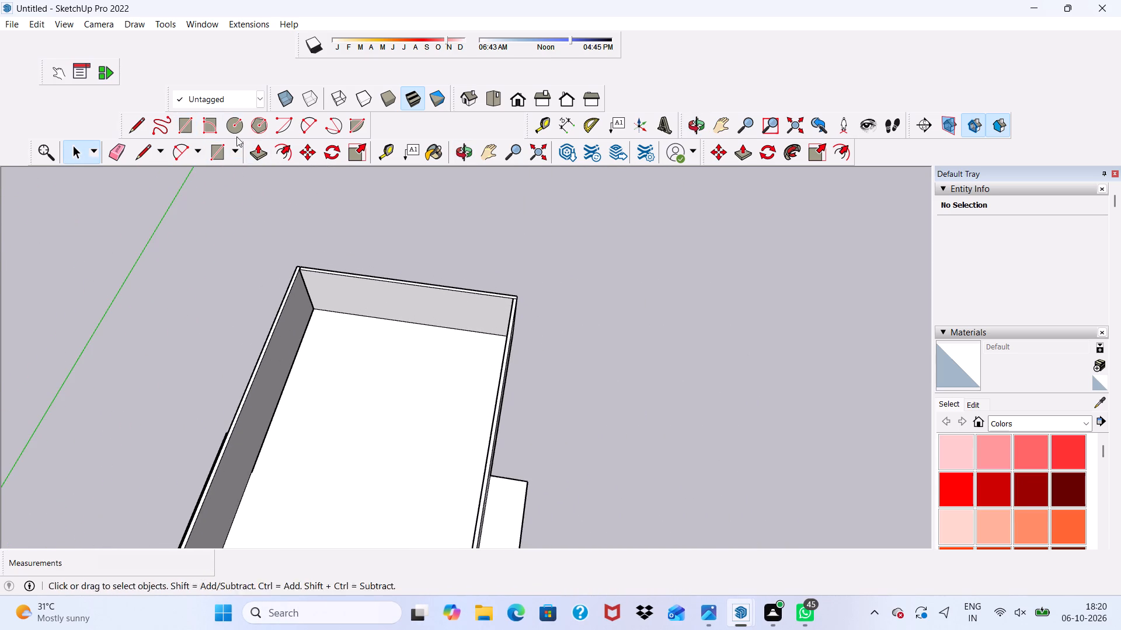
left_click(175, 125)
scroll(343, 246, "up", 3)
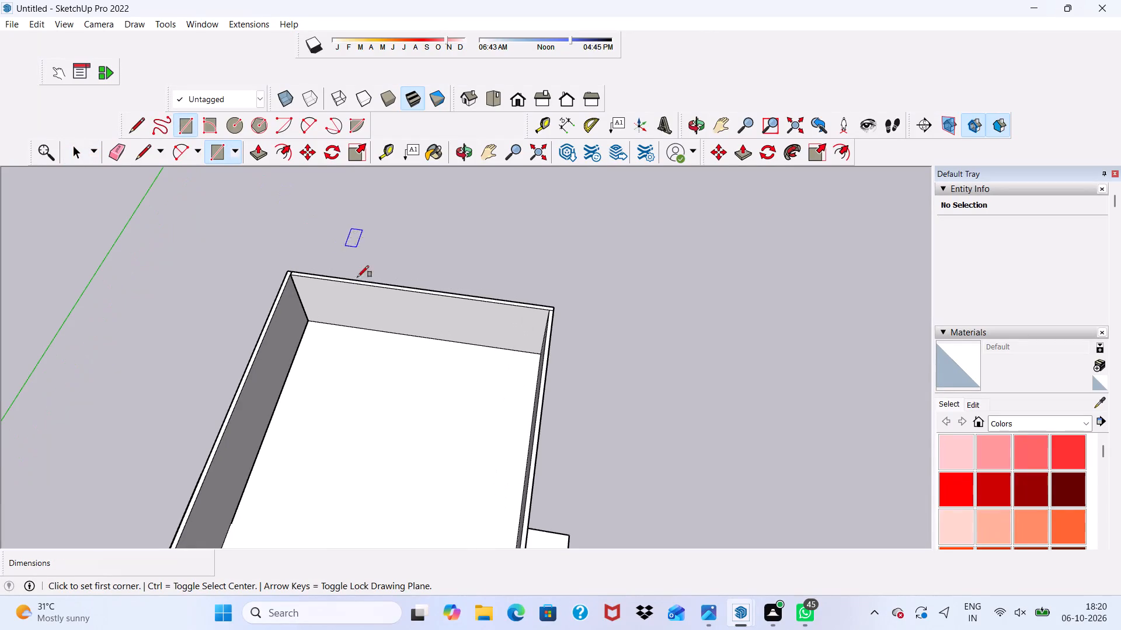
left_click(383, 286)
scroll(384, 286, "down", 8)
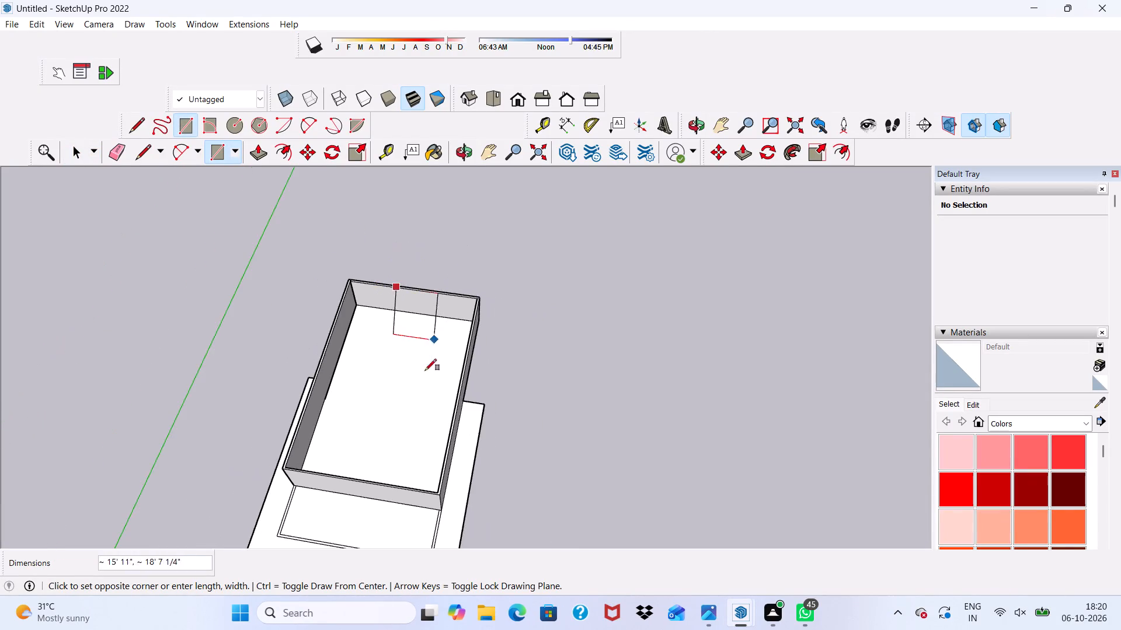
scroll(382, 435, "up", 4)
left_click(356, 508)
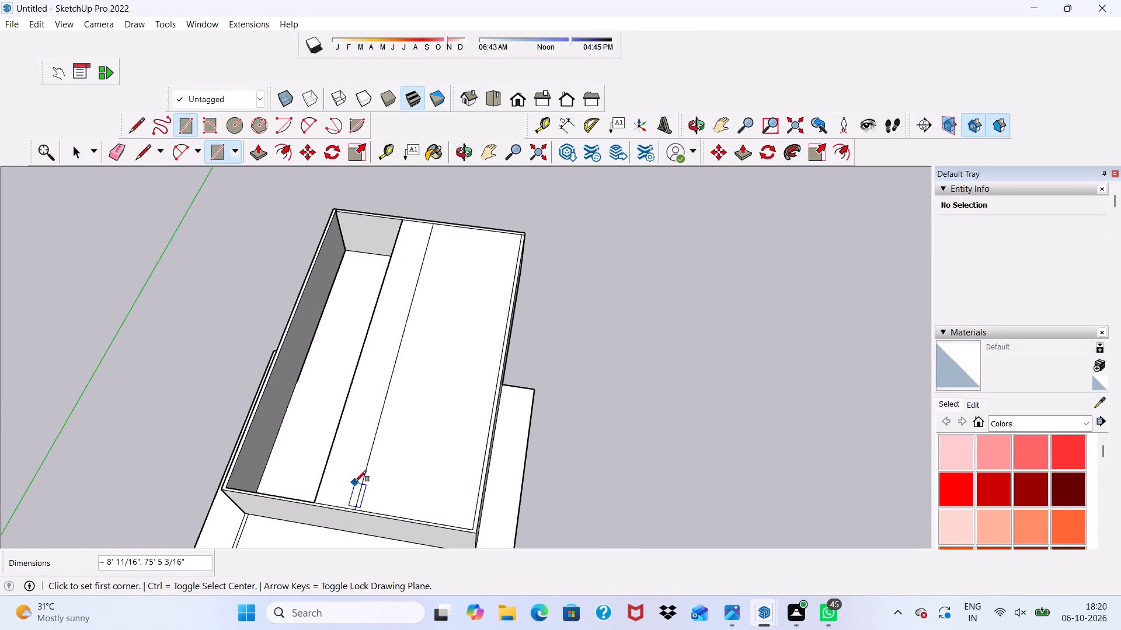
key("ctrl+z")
Draw a rectangle about 2' 7 5/8" by 76' 8 3/16" from one end wall's top to the other, spanning the recessed roof.
scroll(402, 209, "up", 2)
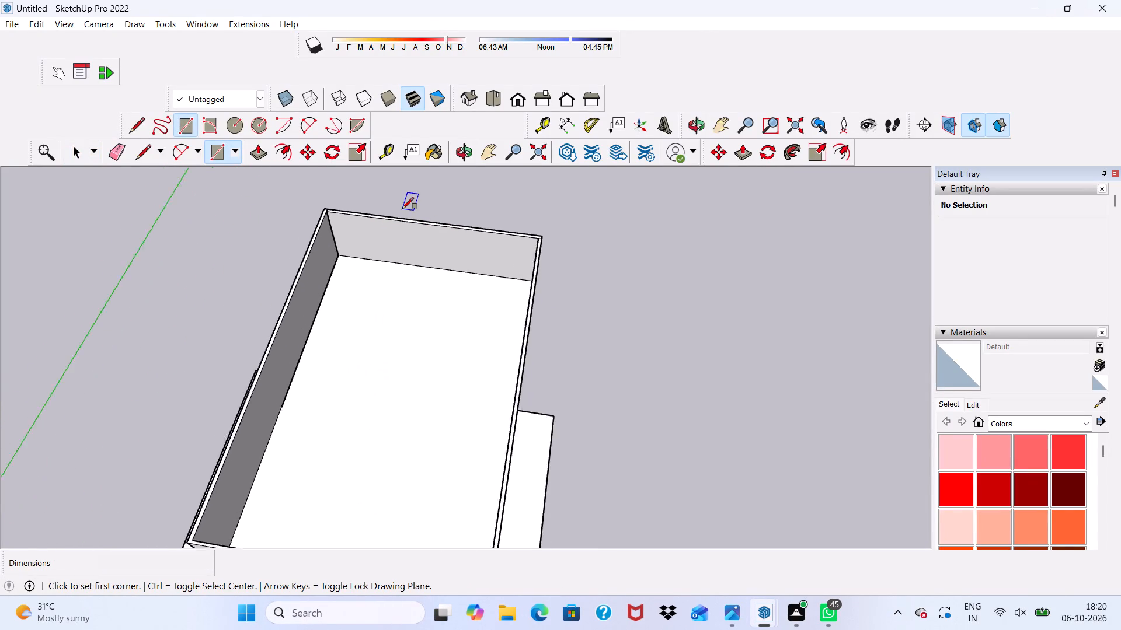
scroll(402, 209, "up", 11)
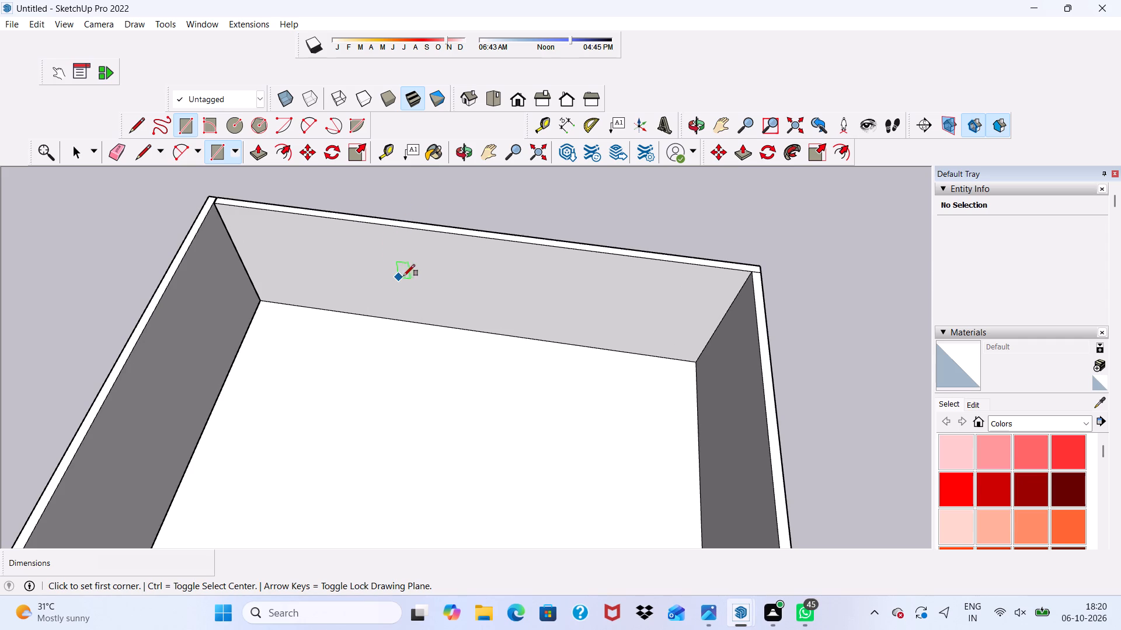
scroll(405, 272, "up", 3)
left_click(416, 203)
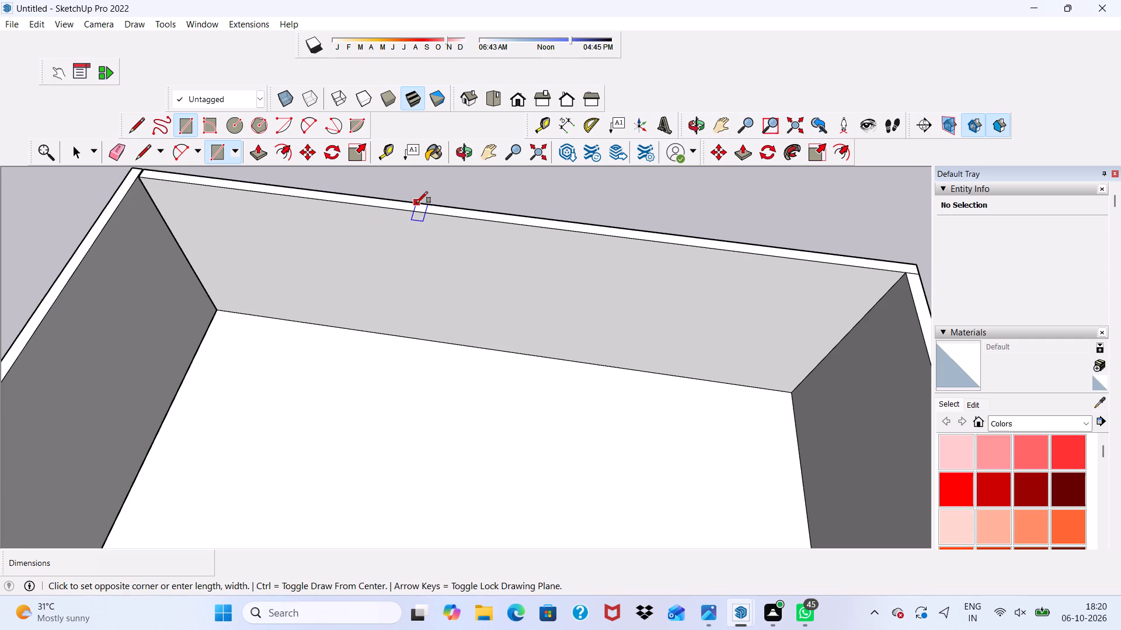
scroll(416, 203, "down", 8)
scroll(459, 245, "up", 1)
scroll(459, 246, "down", 4)
scroll(467, 249, "up", 1)
scroll(467, 247, "down", 14)
scroll(517, 373, "up", 4)
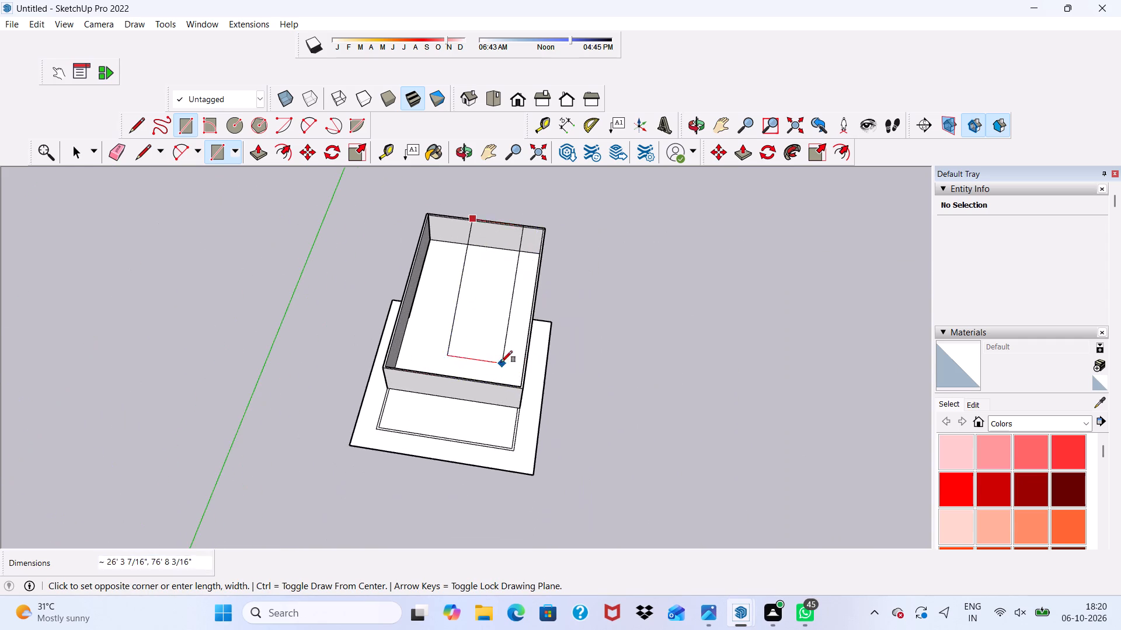
scroll(466, 380, "up", 7)
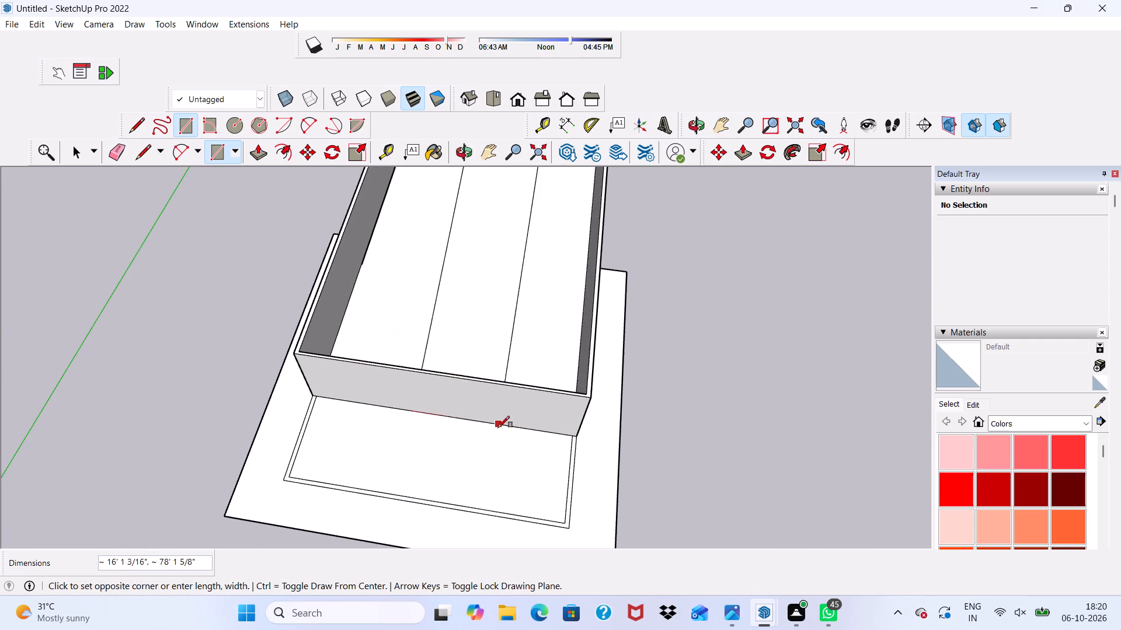
scroll(403, 365, "up", 7)
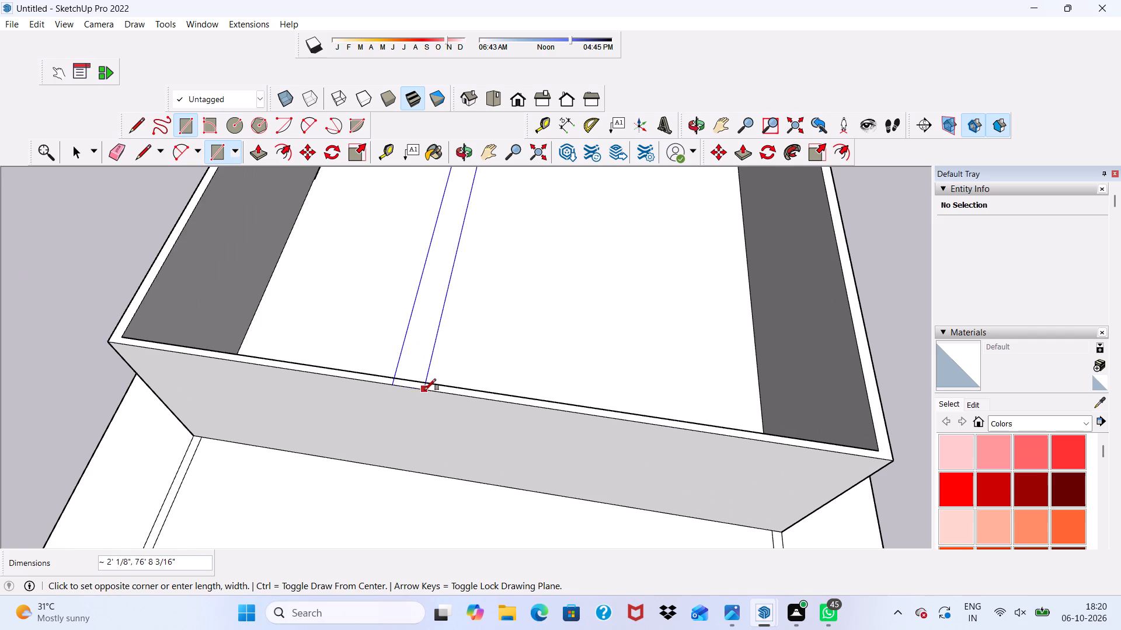
left_click(432, 396)
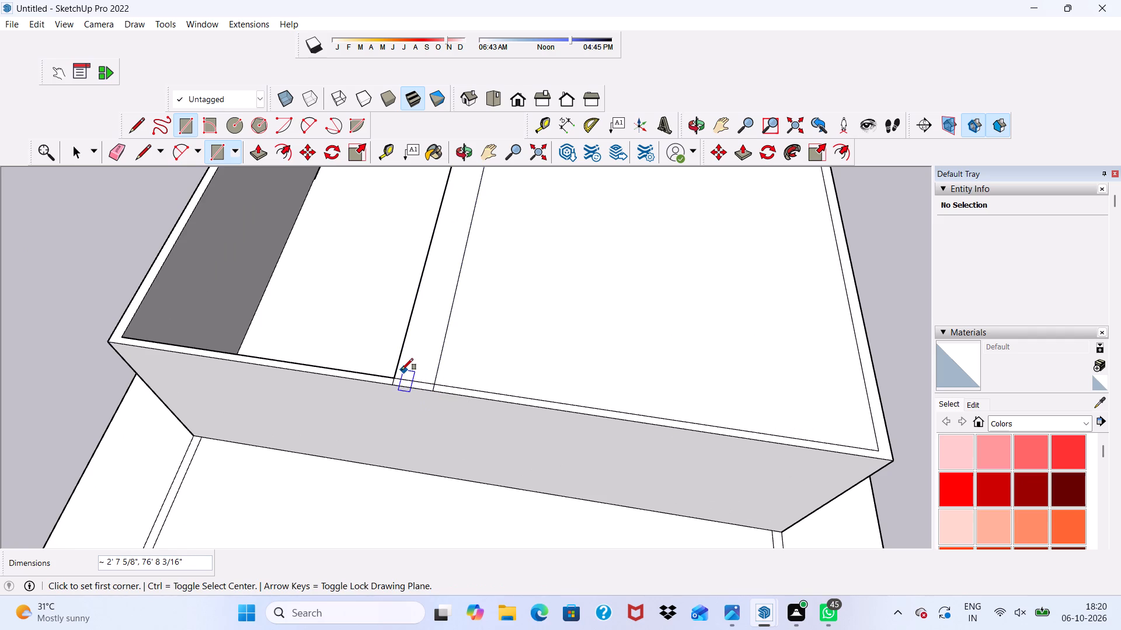
middle_click_drag(402, 370, 719, 254)
scroll(549, 258, "up", 3)
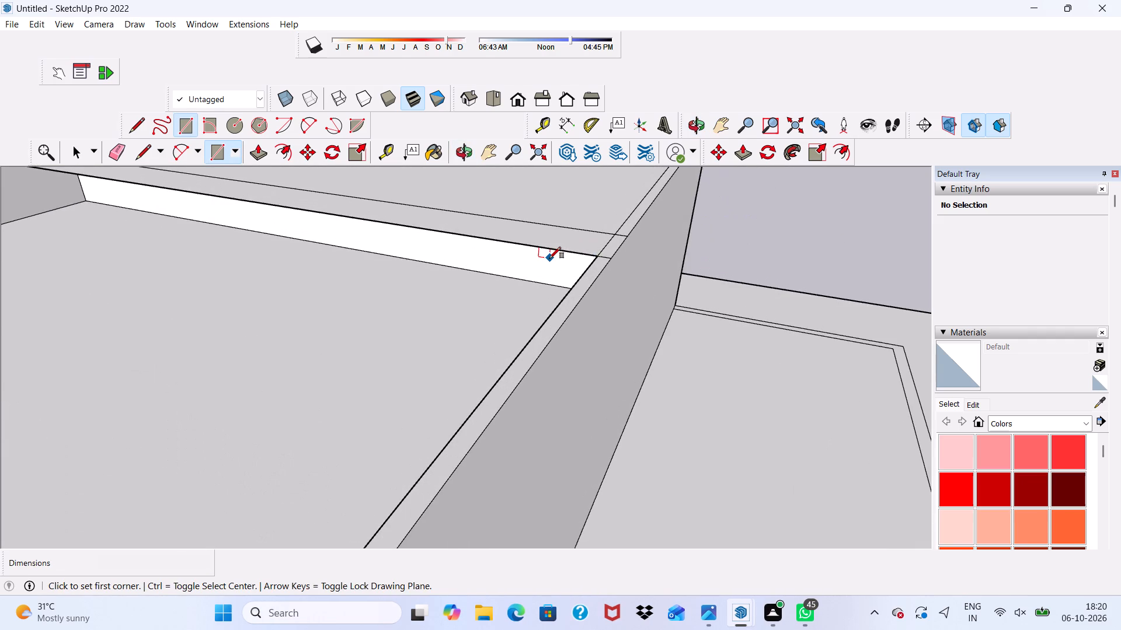
key("space")
Push/Pull the large roof face beside the narrow rectangle up 1' to form a slab.
scroll(549, 258, "down", 7)
scroll(549, 258, "up", 1)
scroll(547, 272, "down", 3)
left_click(500, 242)
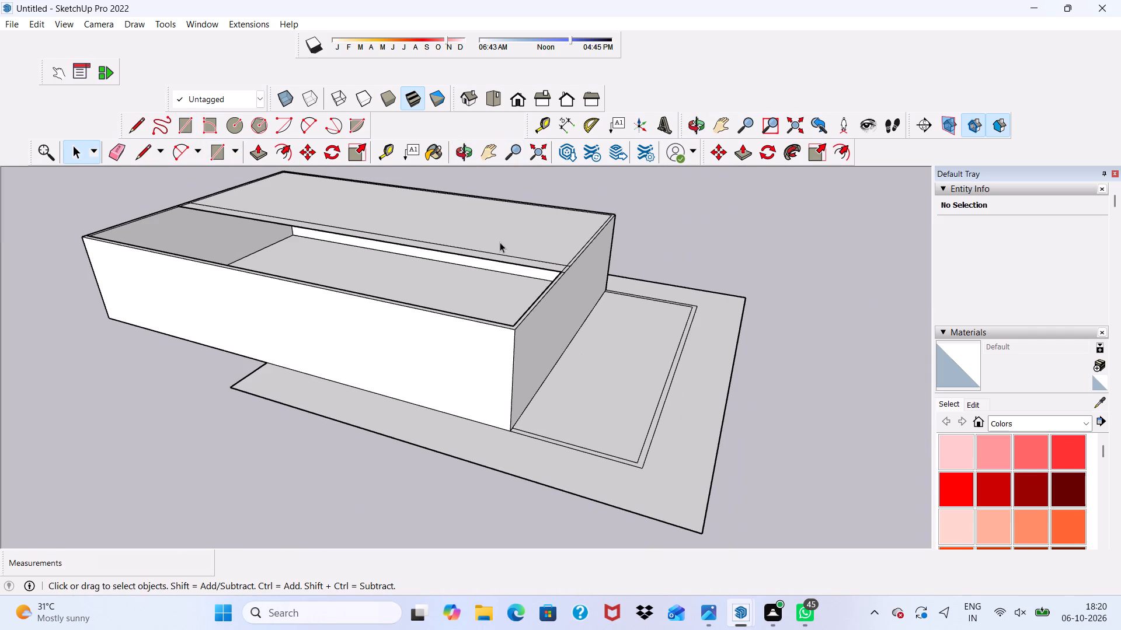
scroll(228, 124, "up", 4)
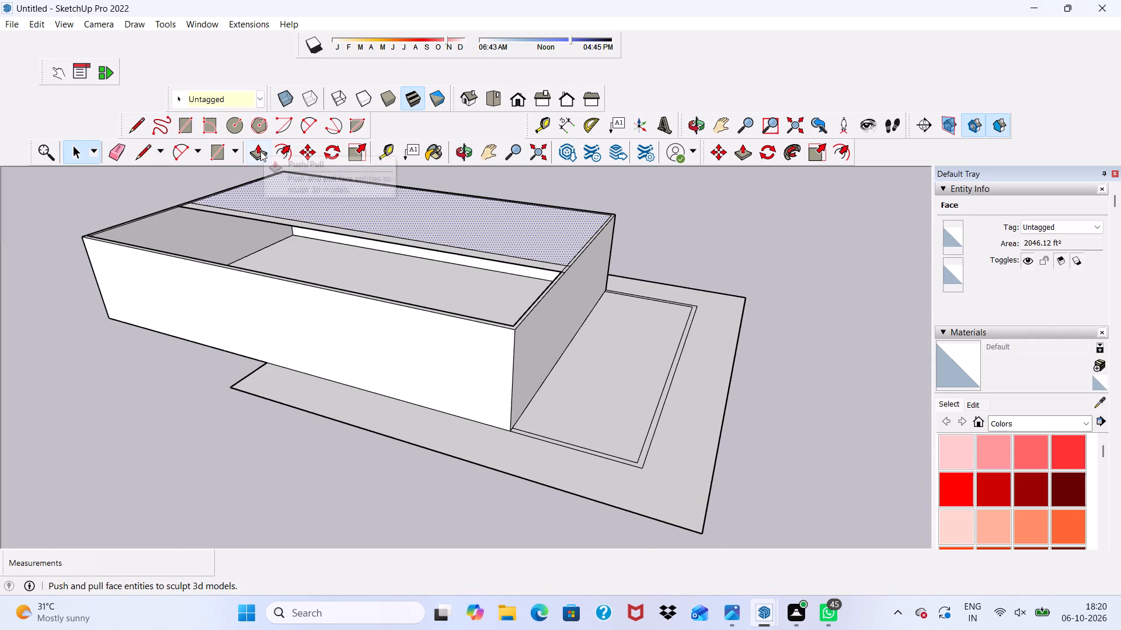
left_click(260, 152)
scroll(372, 225, "up", 3)
left_click(396, 204)
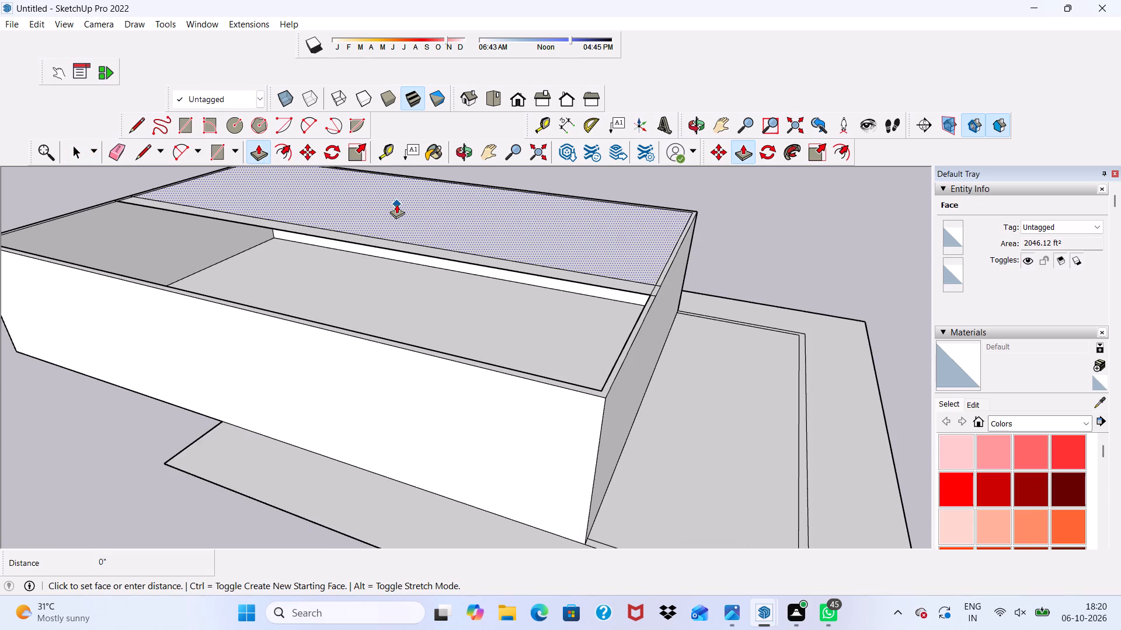
type("1'")
key("Return")
Push/Pull the raised slab's long inner side face about 22' 2 1/4" across the open part of the roof.
scroll(395, 206, "up", 4)
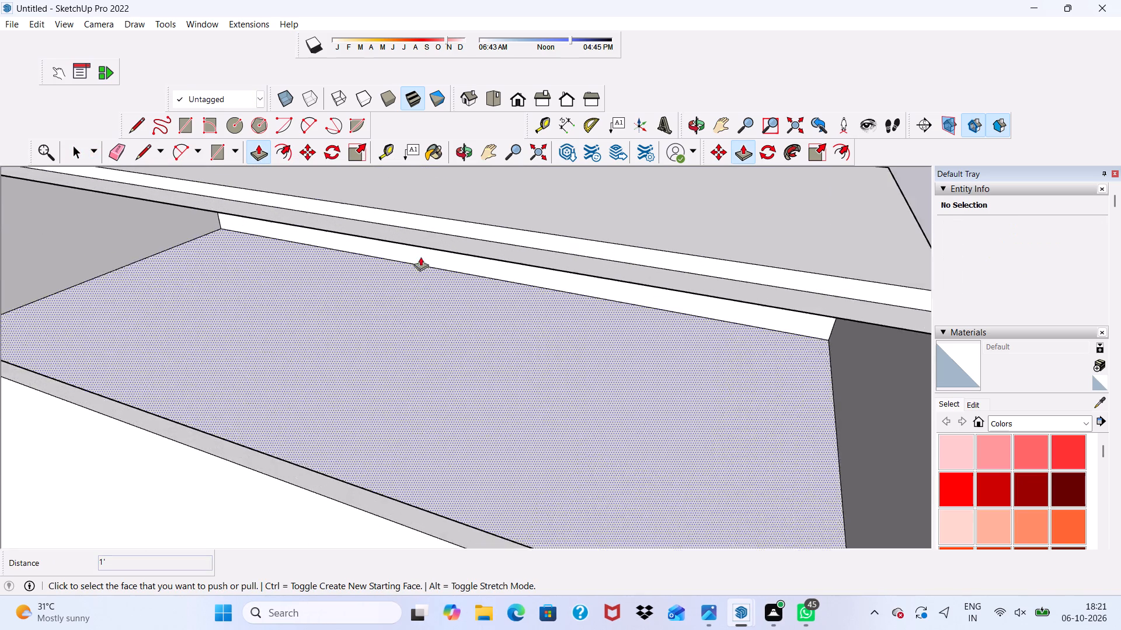
scroll(420, 257, "up", 4)
left_click(426, 216)
scroll(410, 201, "down", 4)
scroll(384, 283, "down", 4)
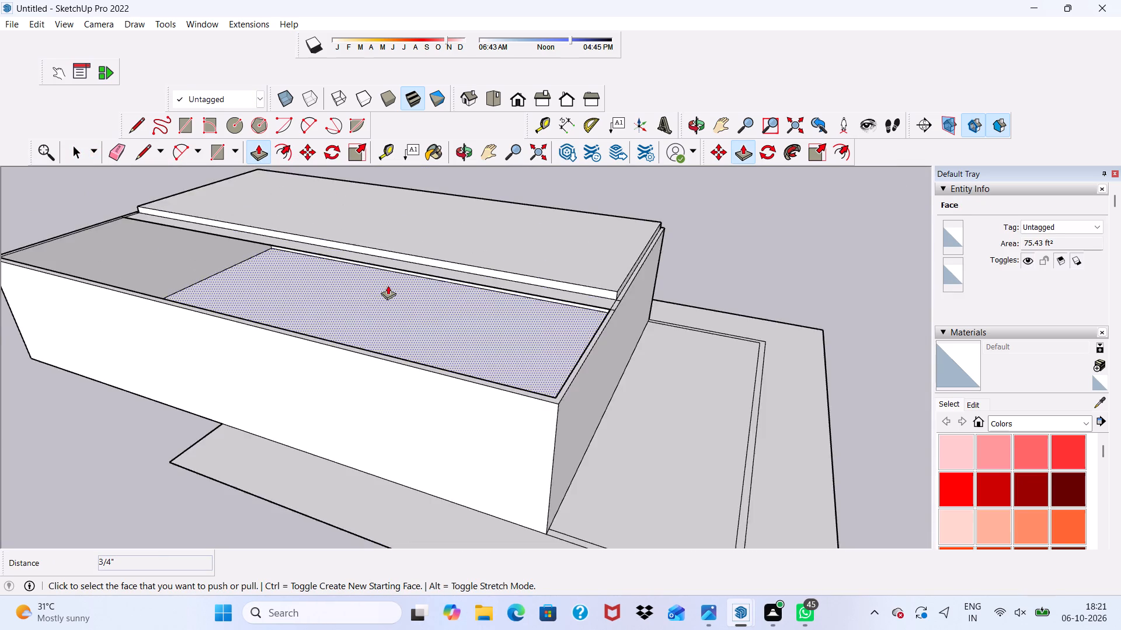
scroll(388, 285, "down", 3)
scroll(434, 250, "up", 9)
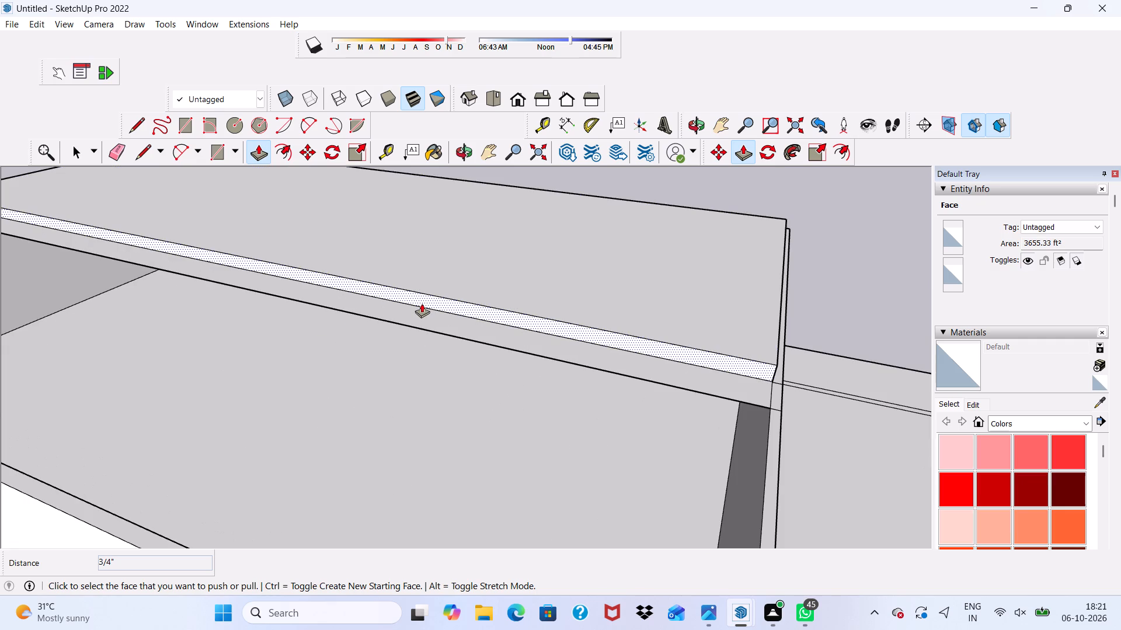
left_click(422, 300)
scroll(391, 393, "up", 1)
scroll(391, 393, "down", 3)
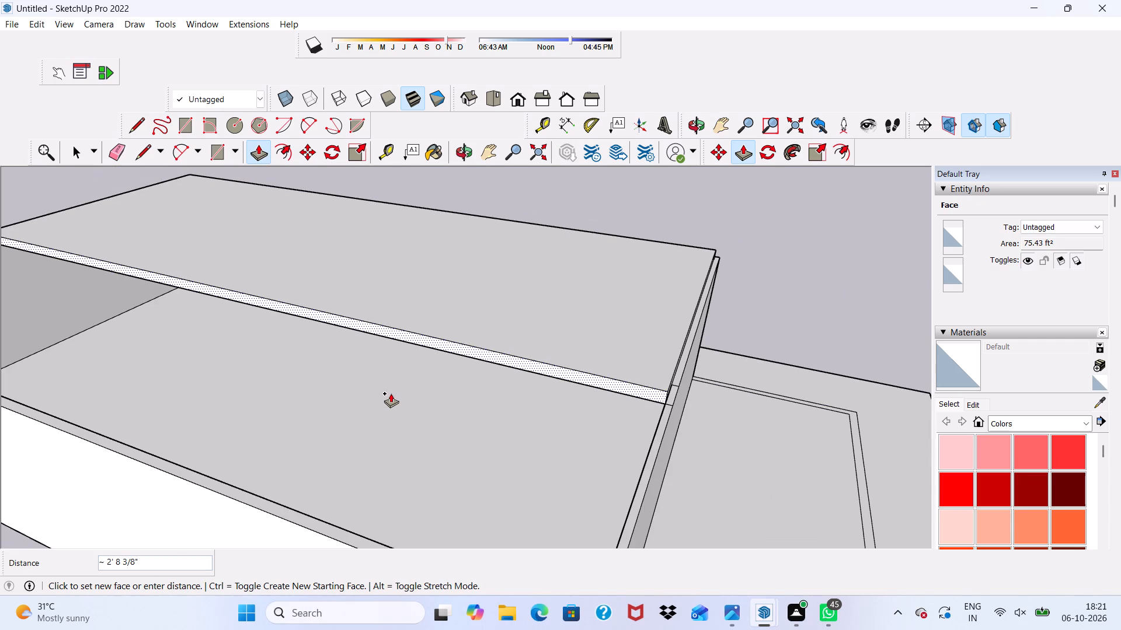
scroll(313, 426, "down", 4)
left_click_drag(273, 489, 269, 482)
Push/Pull the newly extended roof section's end face 6" out, flush with the end wall beside the extended room.
middle_click_drag(351, 502, 175, 430)
scroll(269, 385, "up", 10)
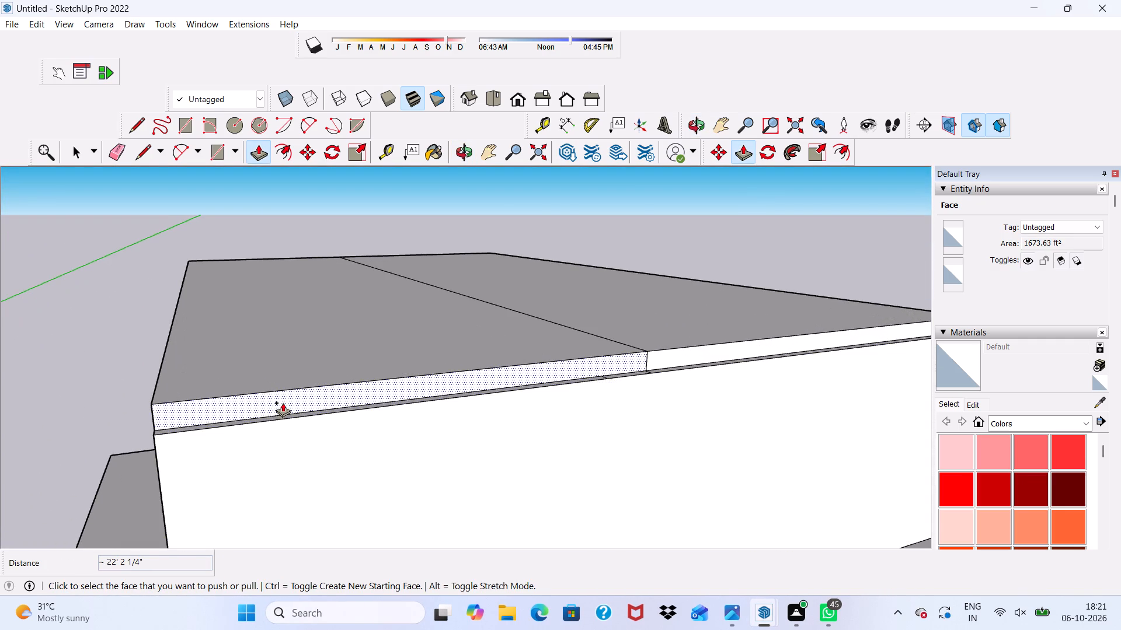
left_click(283, 402)
middle_click_drag(275, 429, 287, 338)
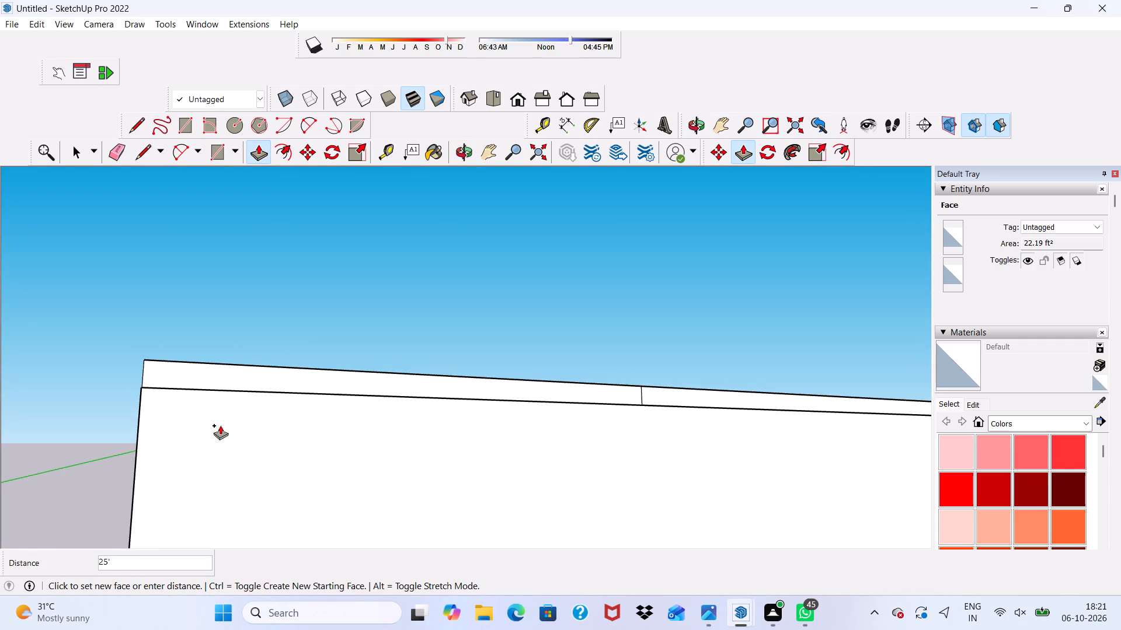
left_click(213, 426)
Push/Pull the adjacent wider slab section's end face 6" out, in line with the first section at the same end wall.
scroll(212, 427, "down", 1)
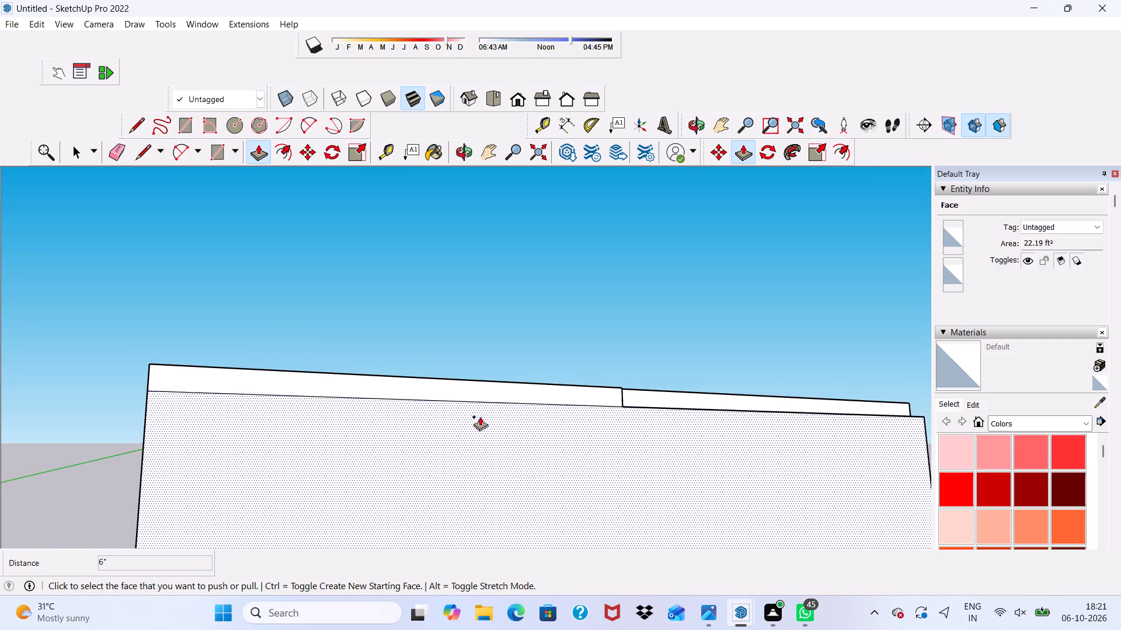
scroll(657, 409, "up", 4)
middle_click_drag(662, 372, 563, 432)
scroll(545, 301, "down", 5)
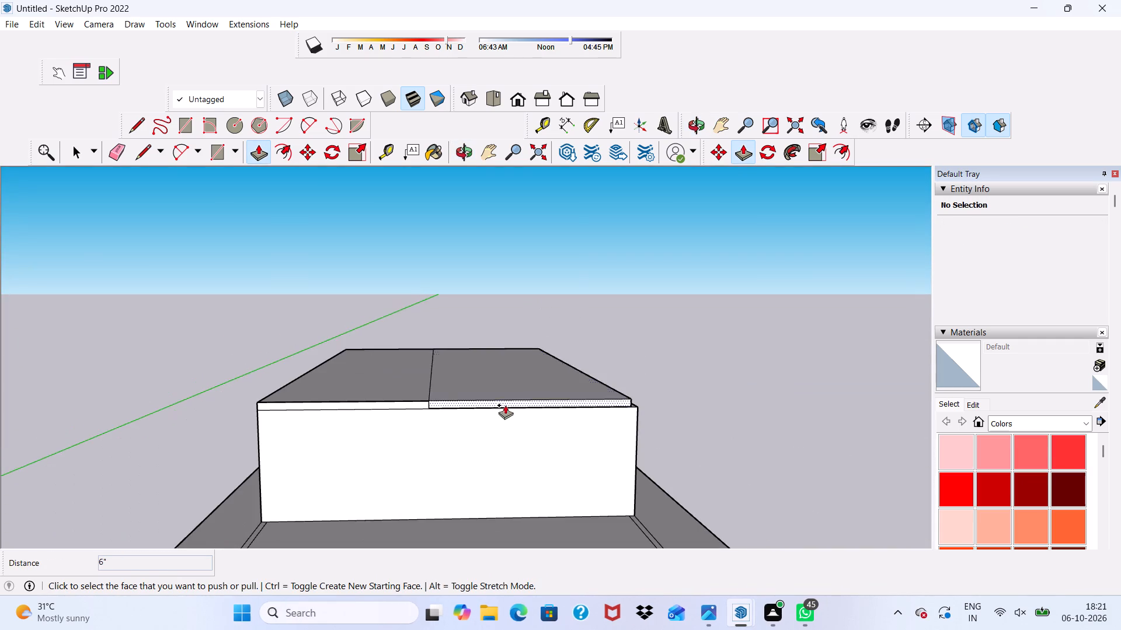
scroll(492, 390, "up", 10)
left_click(463, 422)
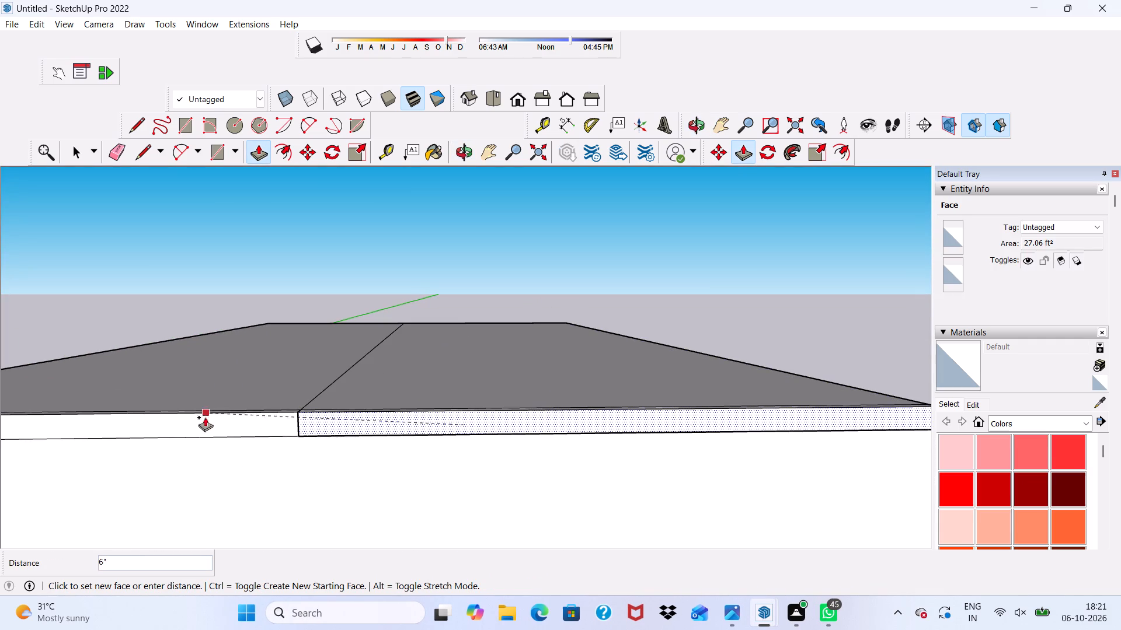
left_click(209, 436)
Push/Pull the slab's long outer side face 9" out, flush with the long wall.
scroll(273, 383, "down", 5)
middle_click_drag(440, 362, 228, 417)
scroll(214, 487, "up", 3)
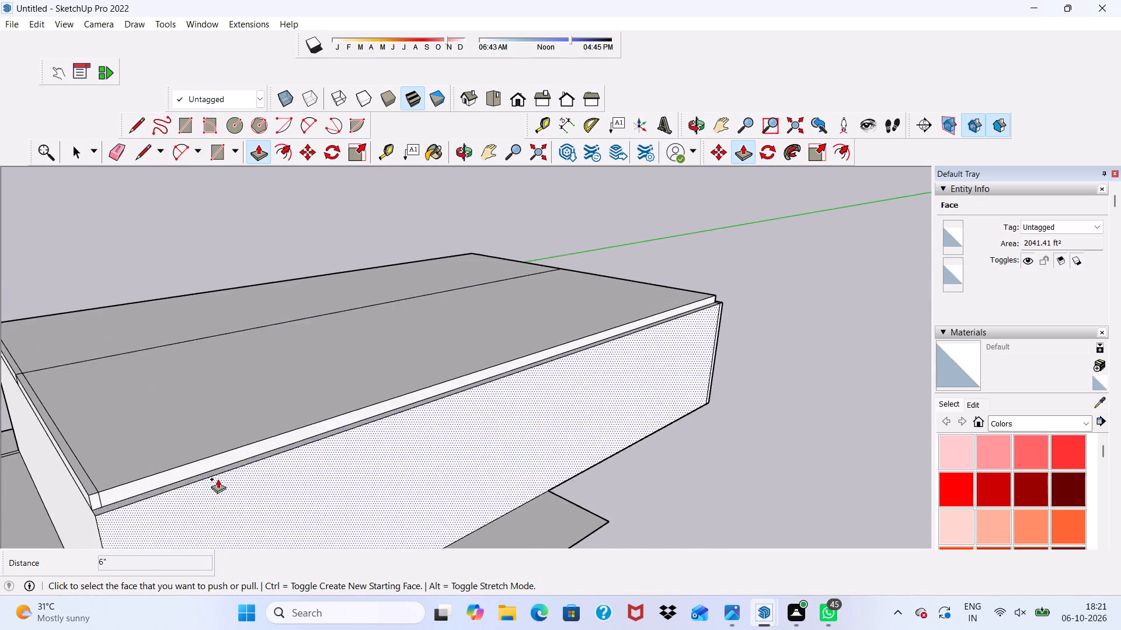
scroll(218, 479, "up", 5)
left_click(224, 459)
scroll(251, 473, "down", 1)
middle_click_drag(251, 468, 346, 385)
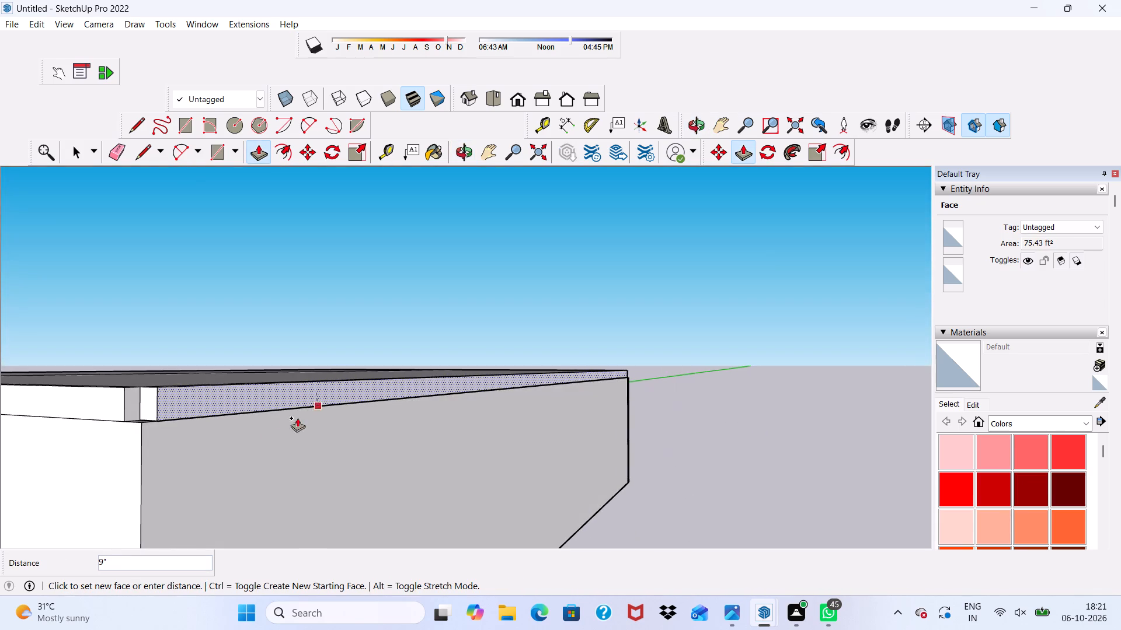
left_click(185, 459)
Push/Pull the small end face of the 9" side strip 6" out to fill the slab's notched corner.
scroll(128, 381, "up", 5)
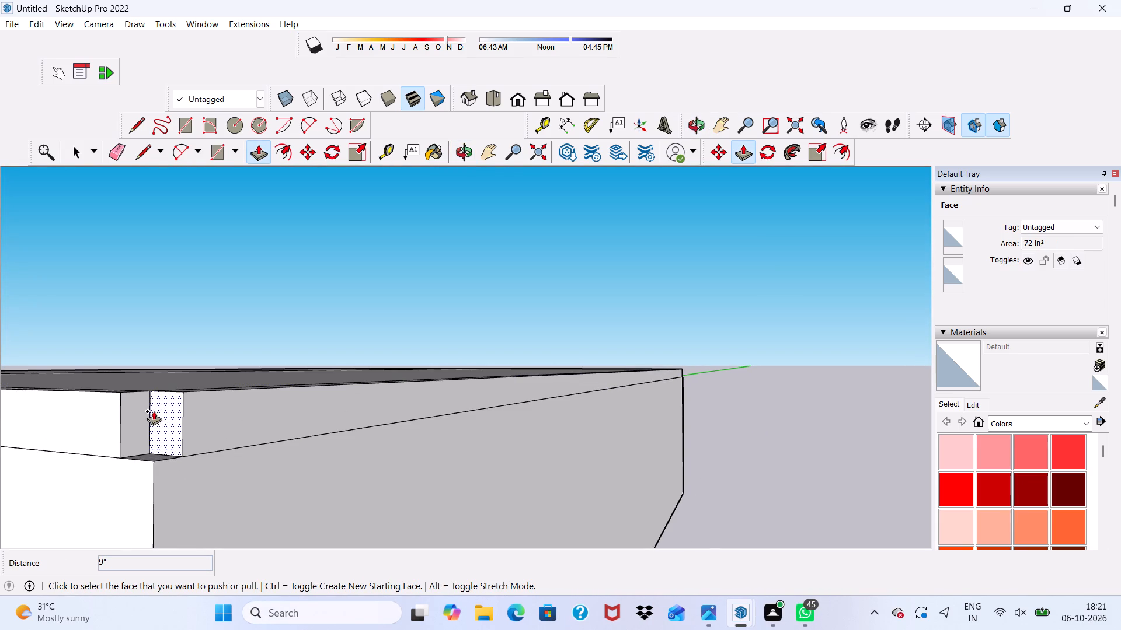
left_click(160, 412)
left_click(151, 478)
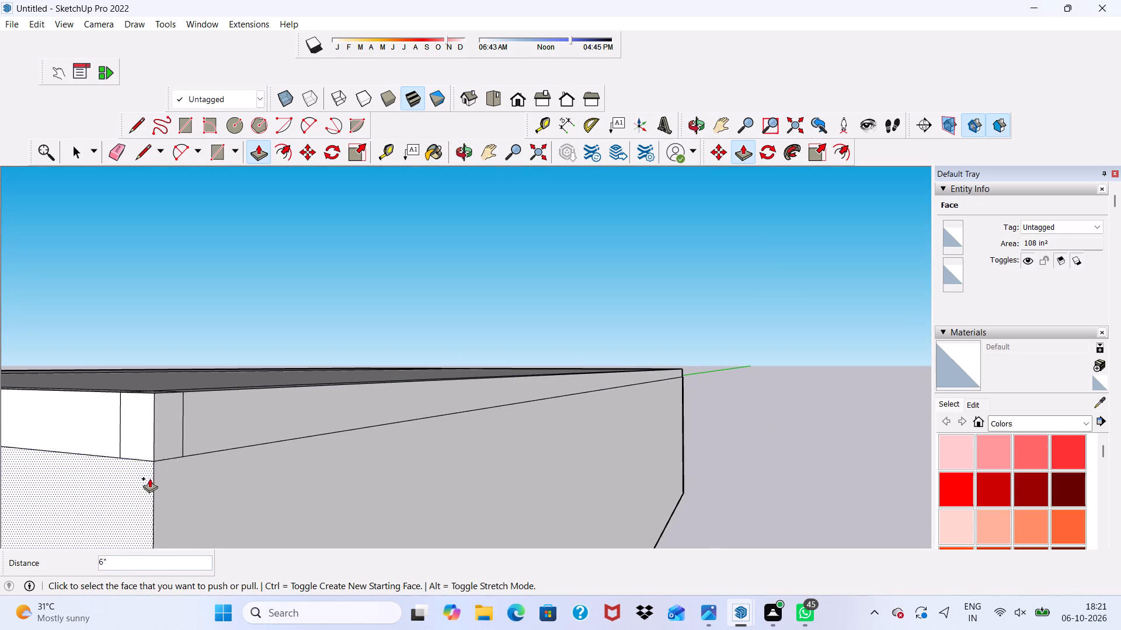
Push/Pull the wider slab section's end face at the opposite end of the building 9" out, flush with the end wall.
scroll(148, 475, "down", 9)
middle_click_drag(436, 396, 145, 480)
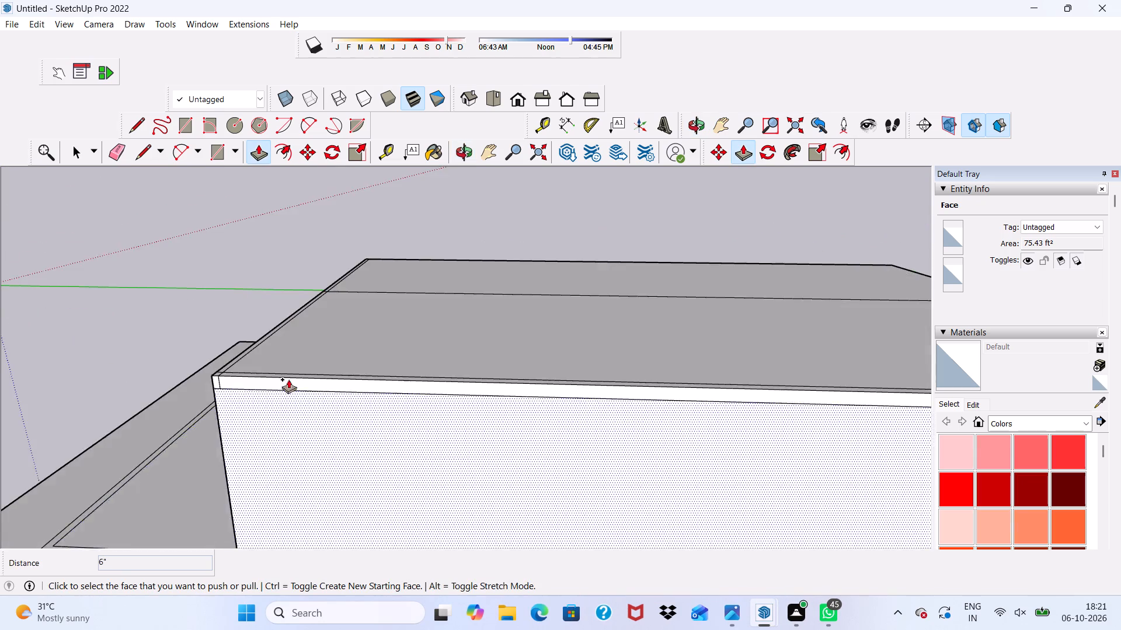
scroll(290, 379, "down", 11)
scroll(517, 363, "up", 9)
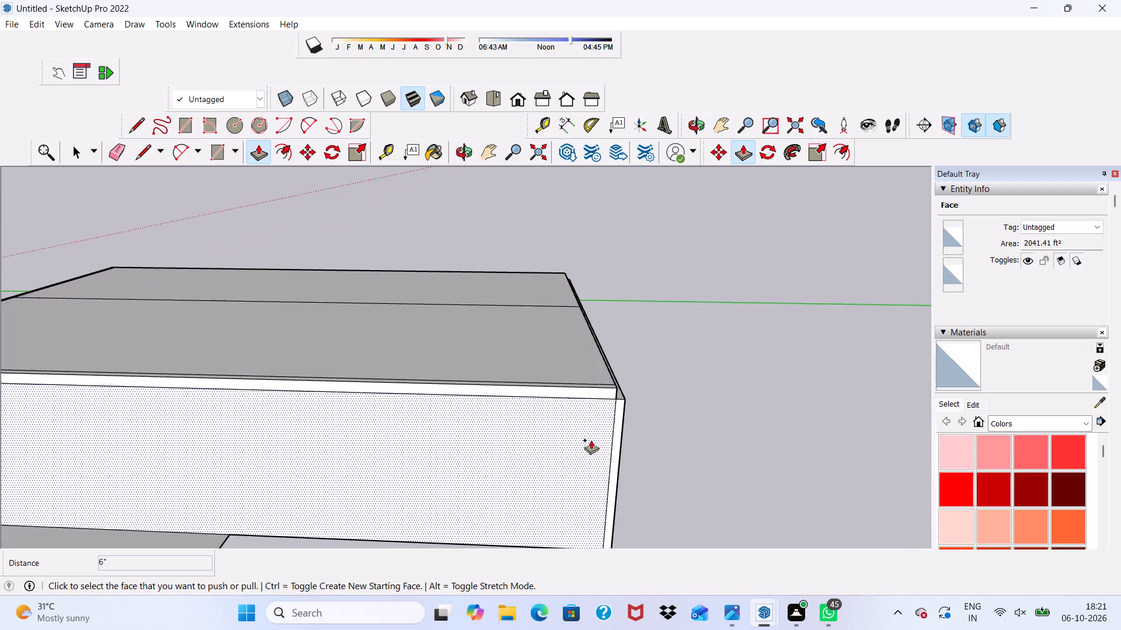
middle_click_drag(613, 447, 356, 452)
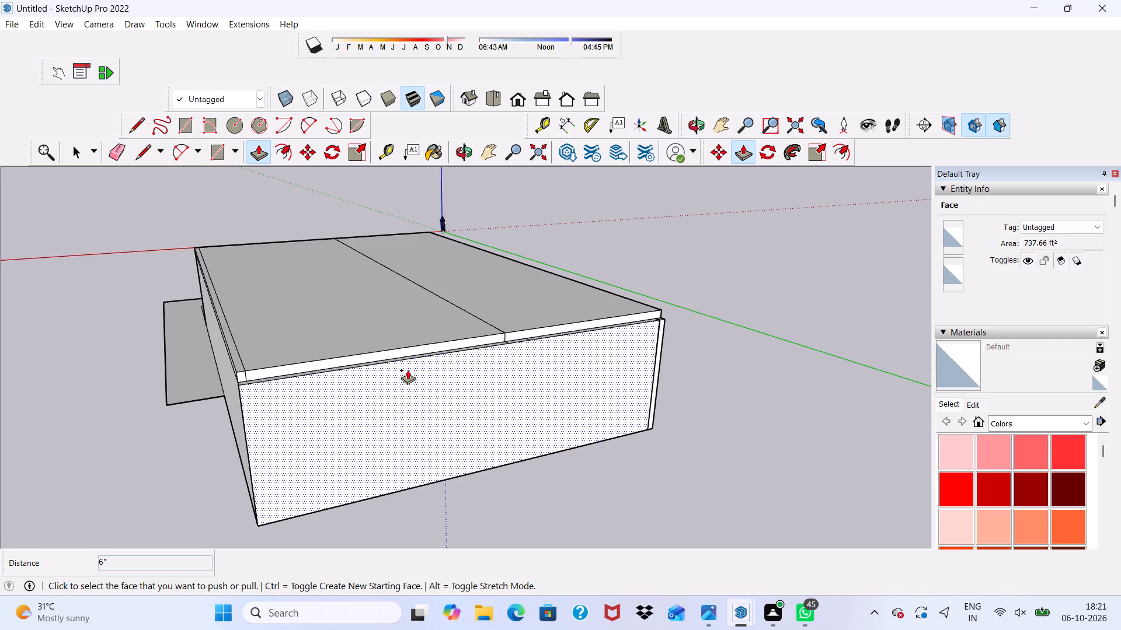
scroll(366, 319, "up", 4)
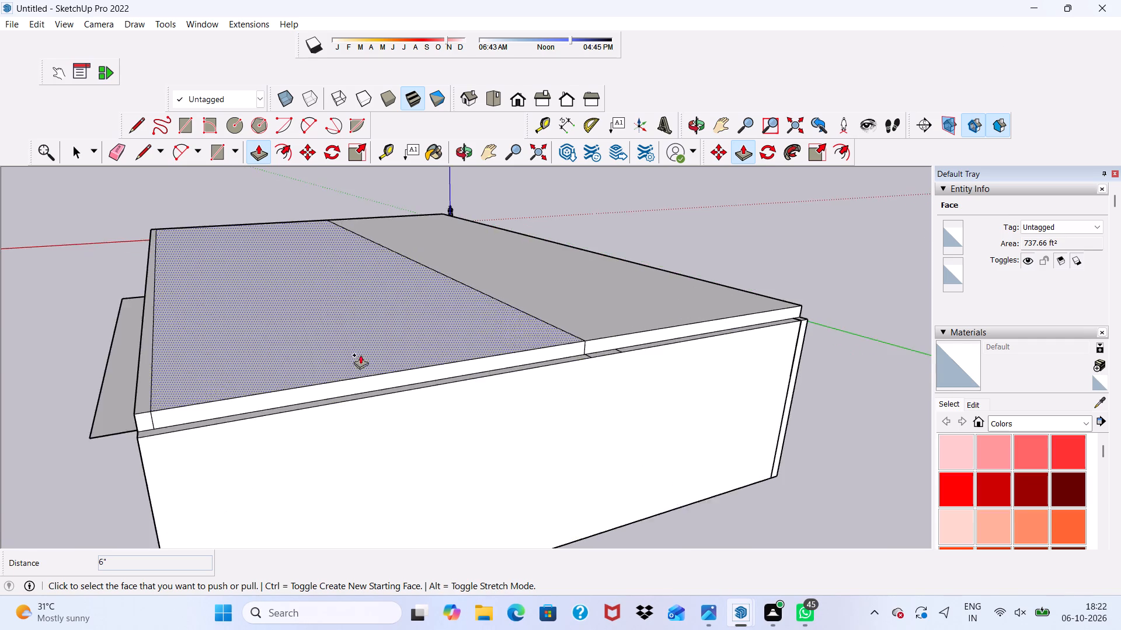
scroll(360, 355, "up", 6)
left_click(356, 380)
scroll(356, 380, "down", 6)
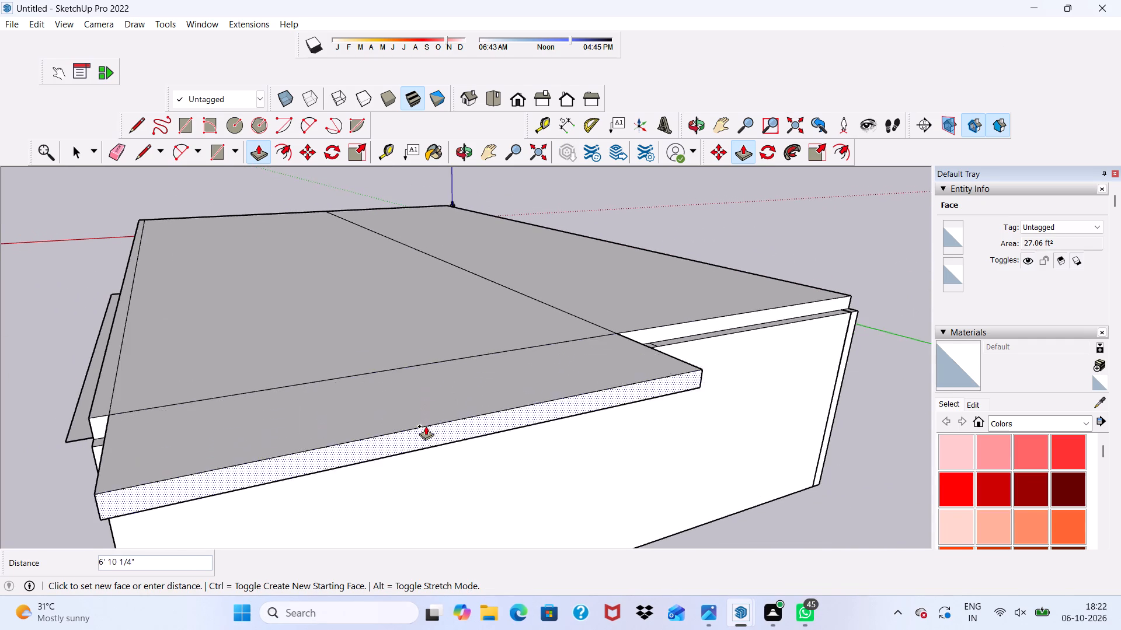
scroll(426, 426, "down", 4)
middle_click_drag(431, 426, 532, 348)
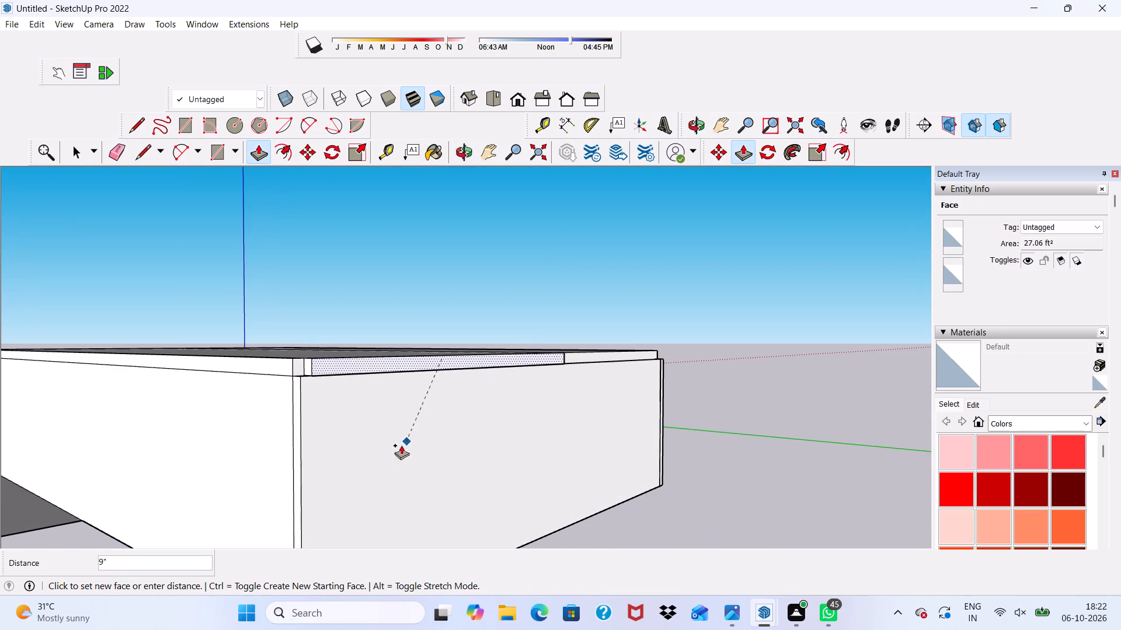
left_click(325, 449)
Push/Pull the small corner face at the opposite end 9" out to fill the notch in the slab.
scroll(309, 309, "up", 9)
scroll(319, 379, "down", 8)
scroll(575, 372, "up", 10)
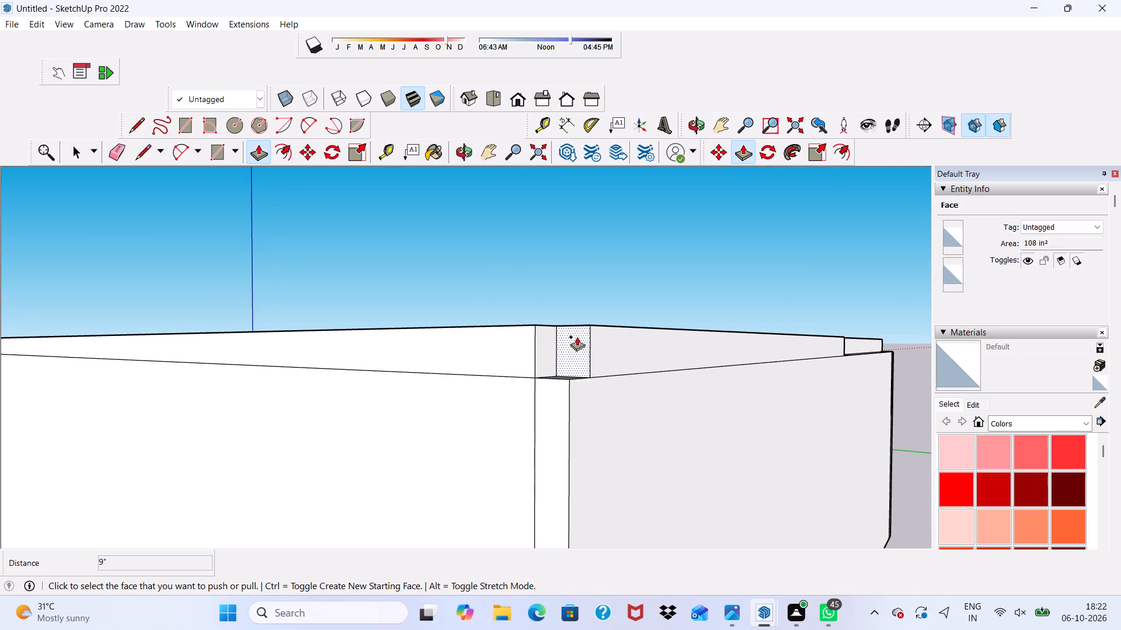
left_click(577, 337)
left_click_drag(546, 427, 525, 397)
Push/Pull the narrower slab section's end face 9" out, level with the wider section at the opposite end wall.
scroll(538, 447, "down", 6)
scroll(449, 400, "up", 1)
scroll(445, 396, "down", 5)
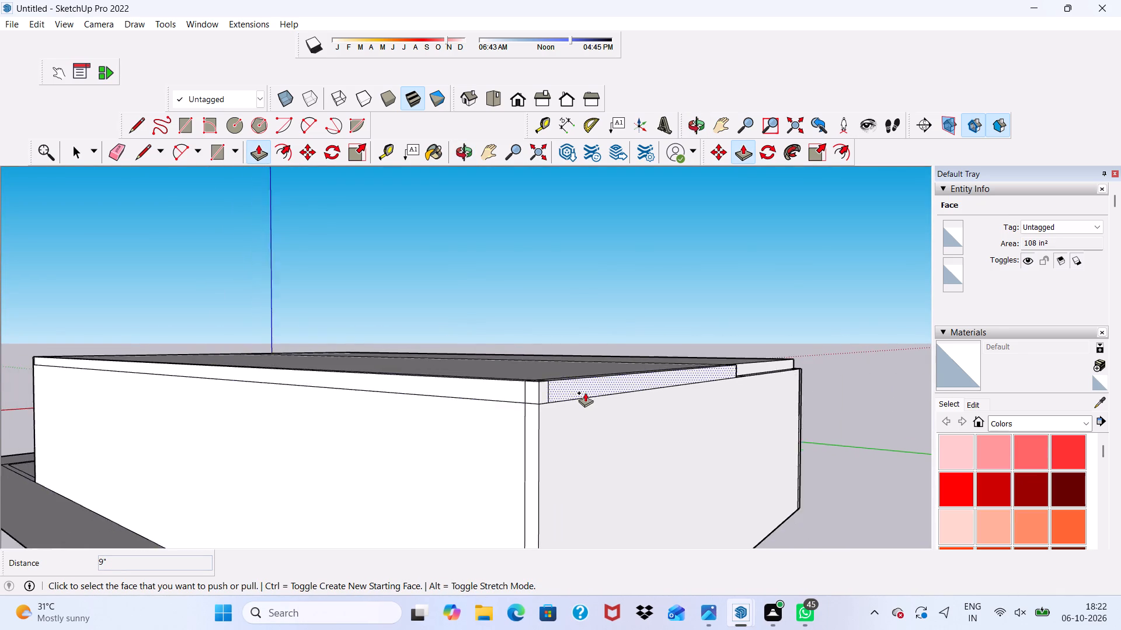
scroll(585, 393, "down", 2)
middle_click_drag(585, 393, 227, 386)
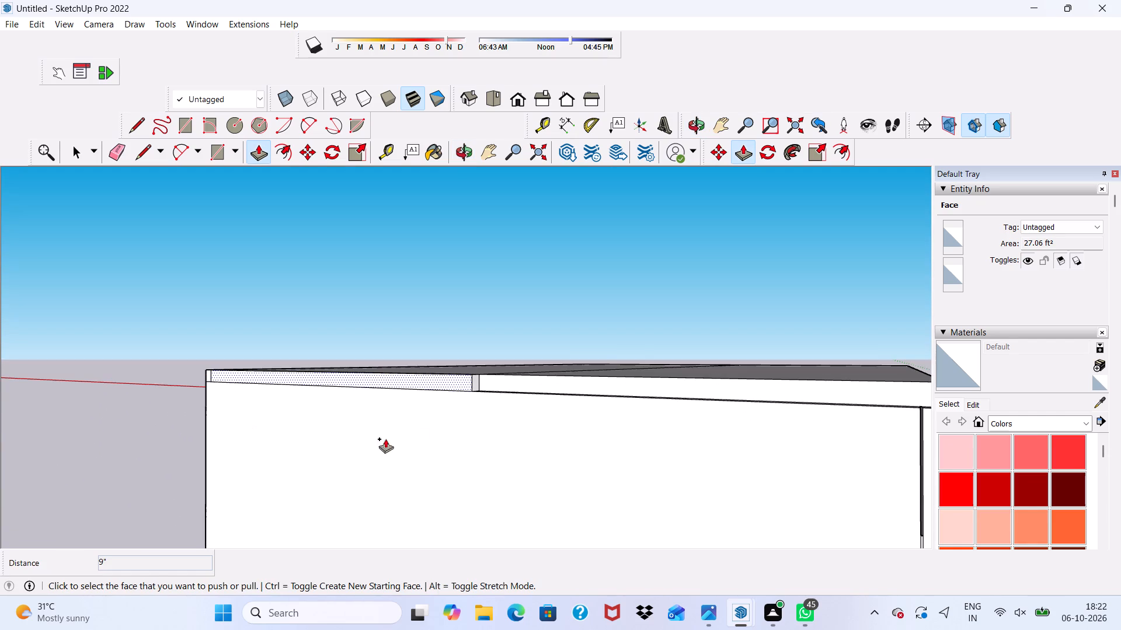
scroll(478, 398, "up", 8)
left_click(503, 375)
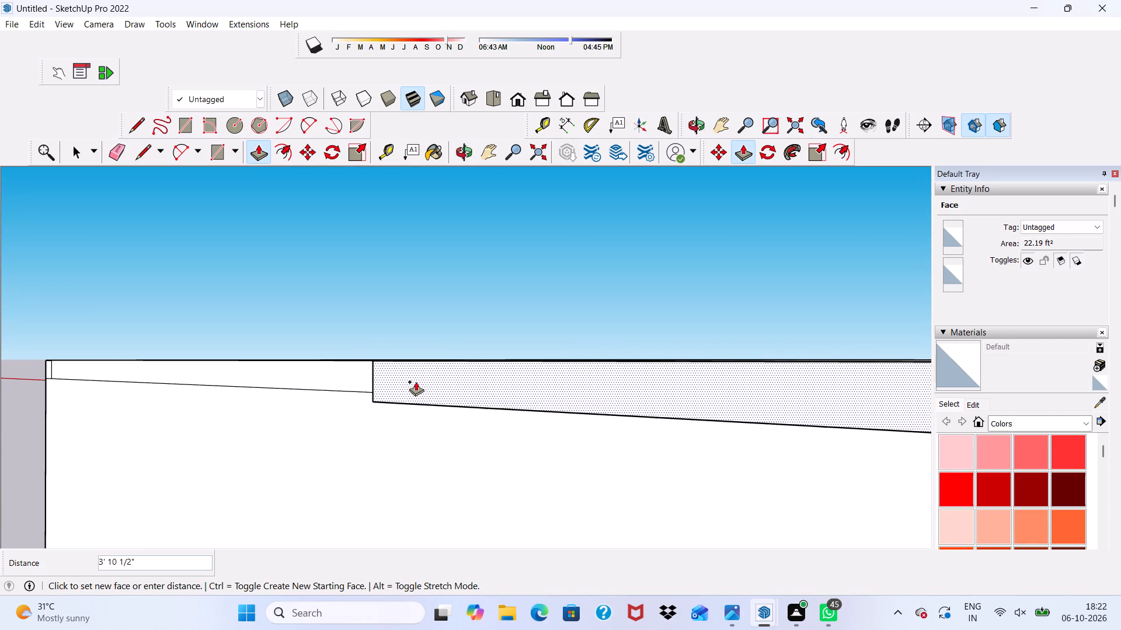
middle_click_drag(421, 377, 601, 407)
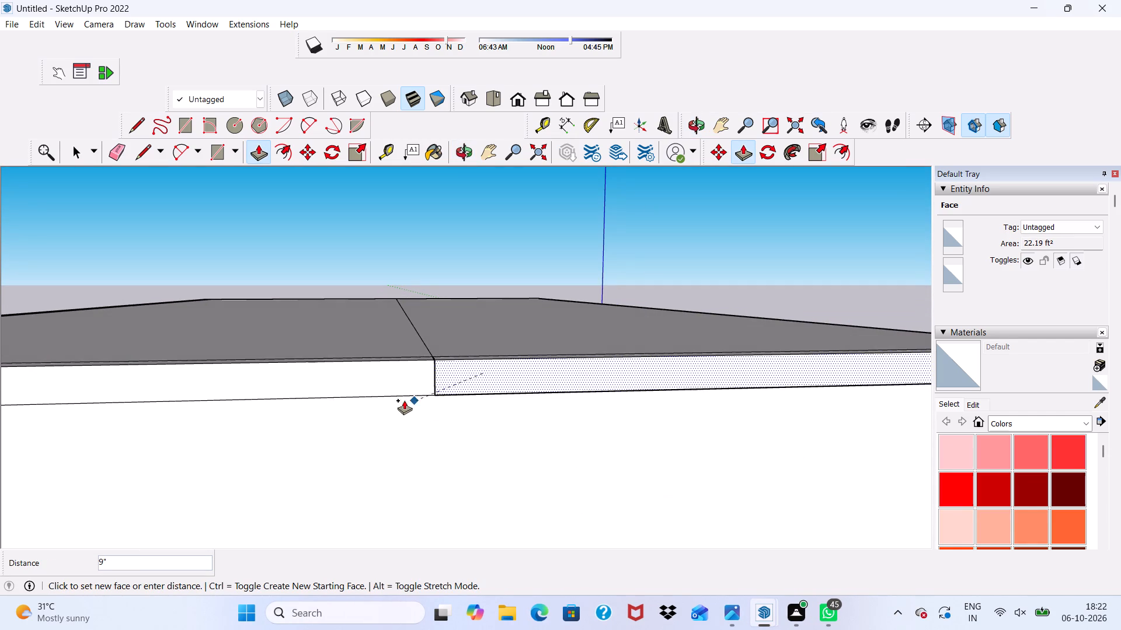
left_click(396, 397)
Erase the vertical seam between the slab sections and the adjoining slab-to-wall joint lines on the opposite end face.
scroll(396, 397, "down", 6)
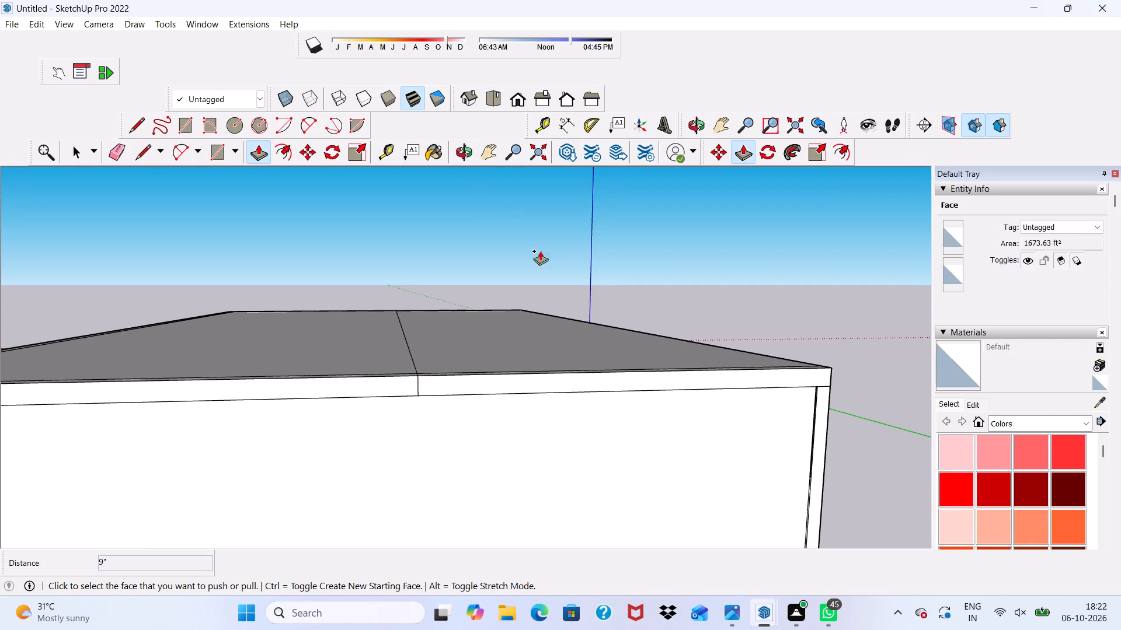
left_click(115, 150)
scroll(643, 388, "up", 2)
scroll(330, 313, "up", 4)
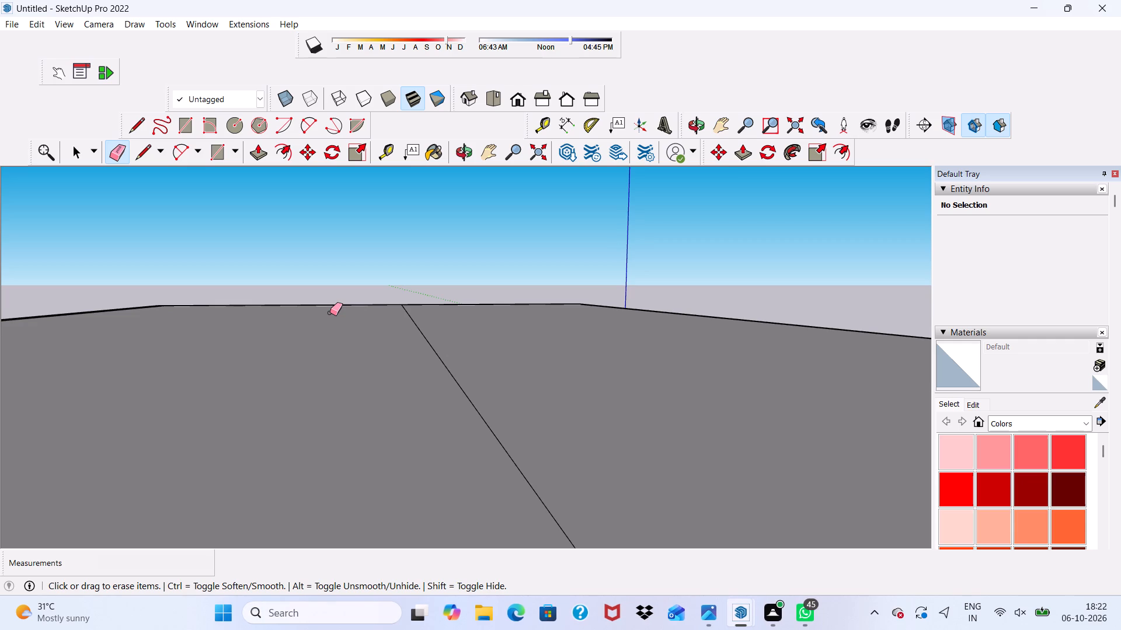
scroll(740, 346, "down", 7)
scroll(512, 350, "up", 1)
scroll(501, 369, "down", 1)
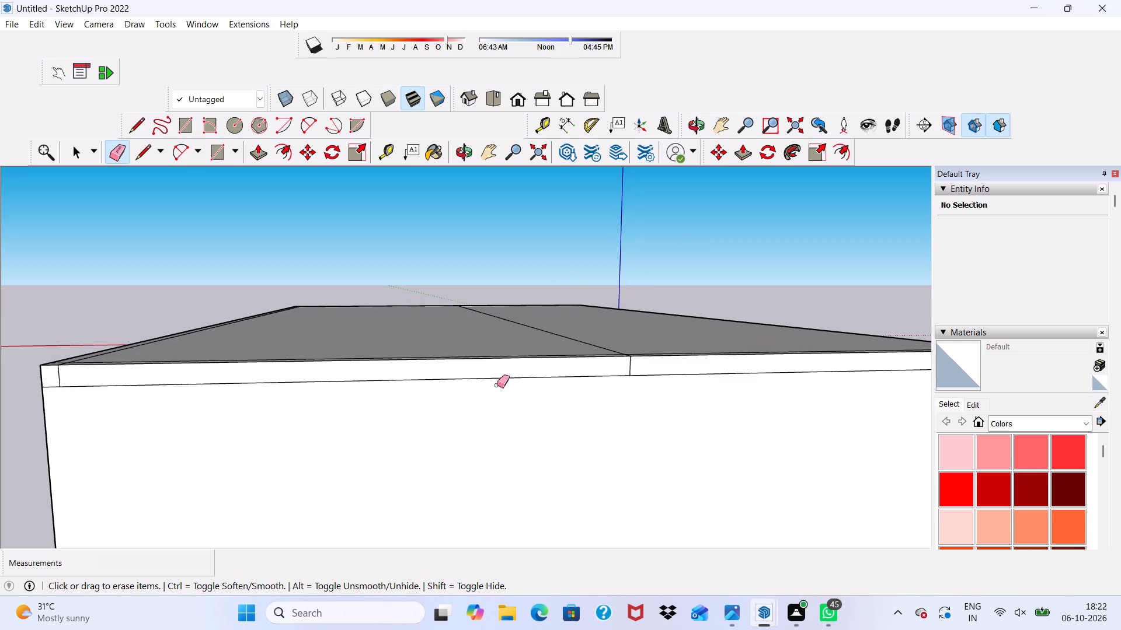
scroll(497, 385, "down", 1)
scroll(524, 372, "up", 4)
scroll(576, 324, "up", 4)
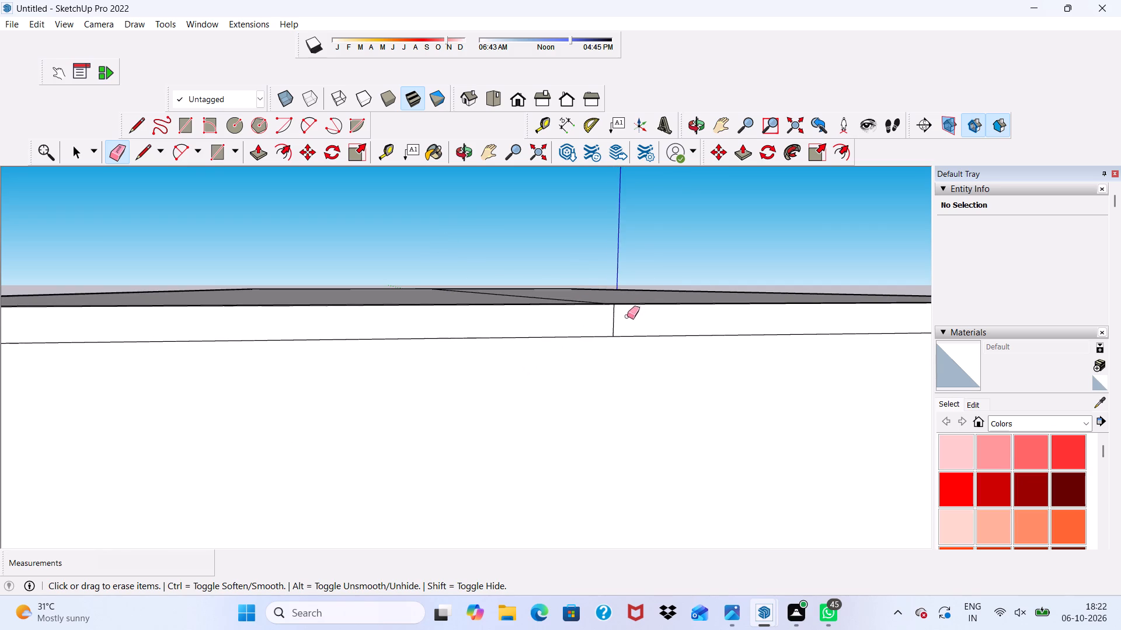
left_click(612, 327)
left_click_drag(607, 335, 597, 355)
scroll(598, 358, "down", 4)
scroll(639, 326, "up", 3)
left_click_drag(643, 331, 640, 351)
Erase the slab-to-wall joint line running along the top of the long wall.
scroll(640, 352, "down", 4)
scroll(437, 272, "down", 7)
middle_click_drag(471, 325, 733, 457)
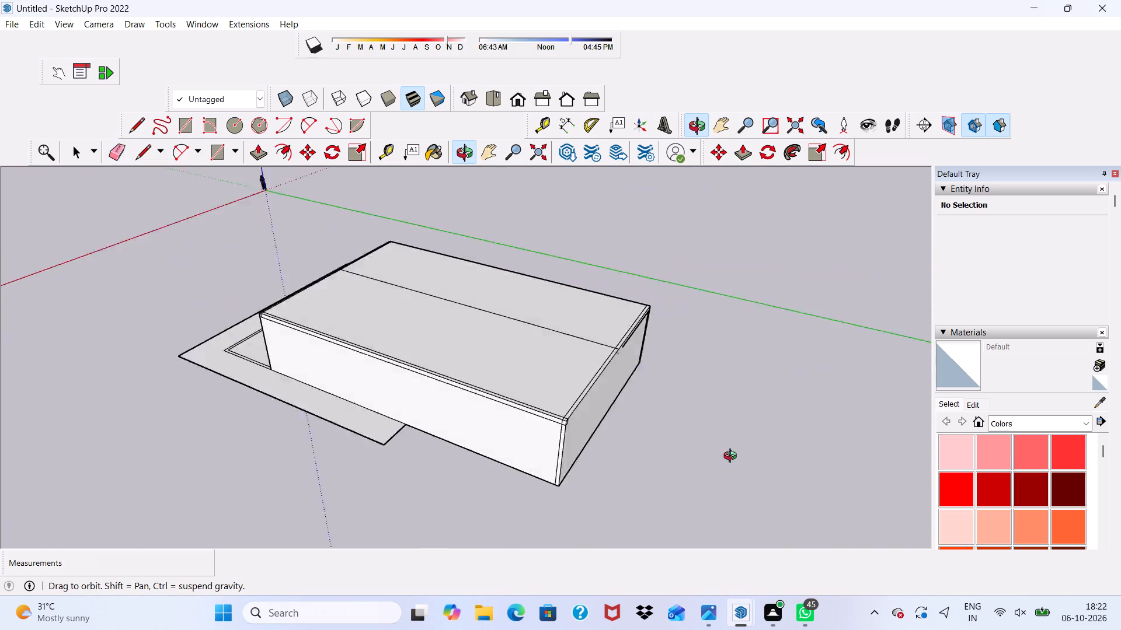
middle_click_drag(733, 457, 802, 466)
middle_click(805, 466)
scroll(562, 312, "up", 4)
scroll(542, 477, "up", 9)
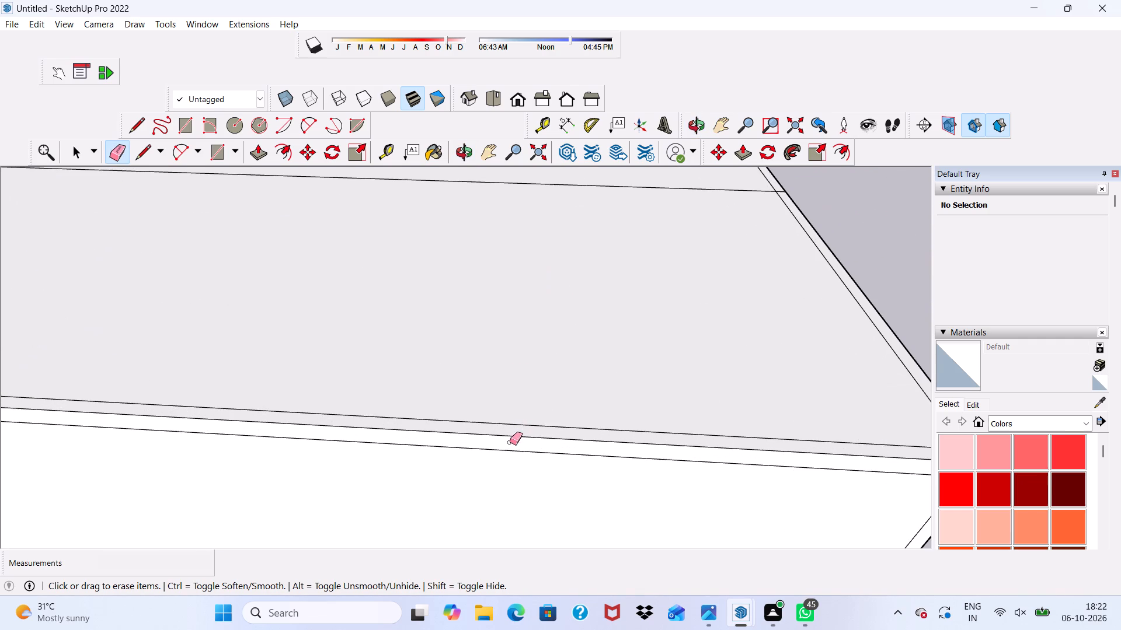
scroll(506, 456, "up", 9)
left_click_drag(515, 433, 515, 431)
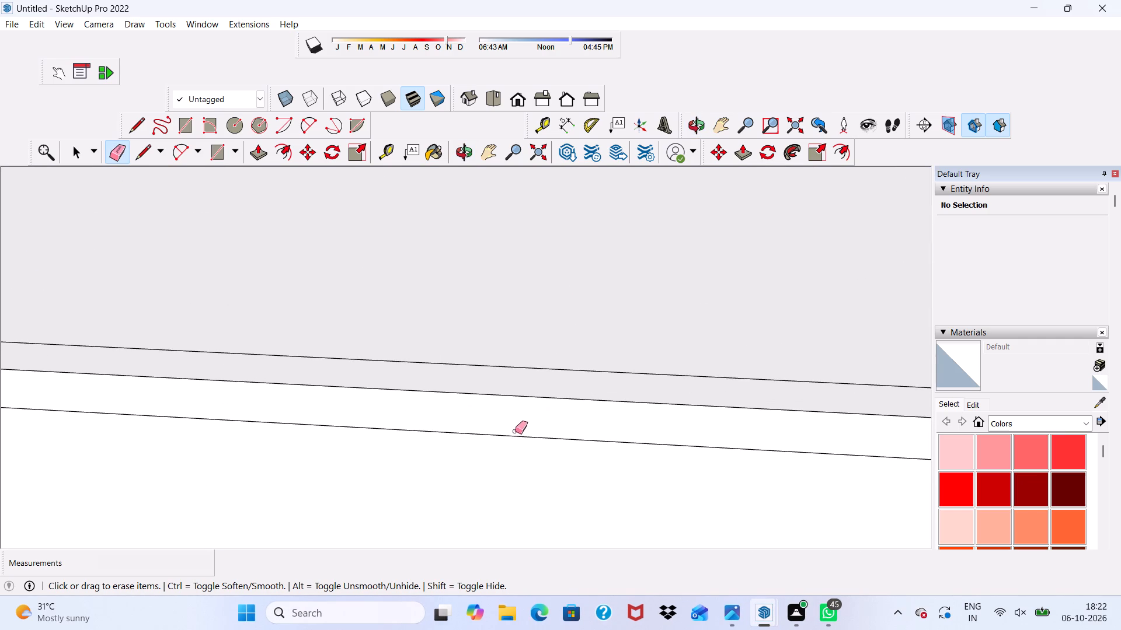
left_click_drag(515, 431, 514, 446)
scroll(477, 397, "down", 18)
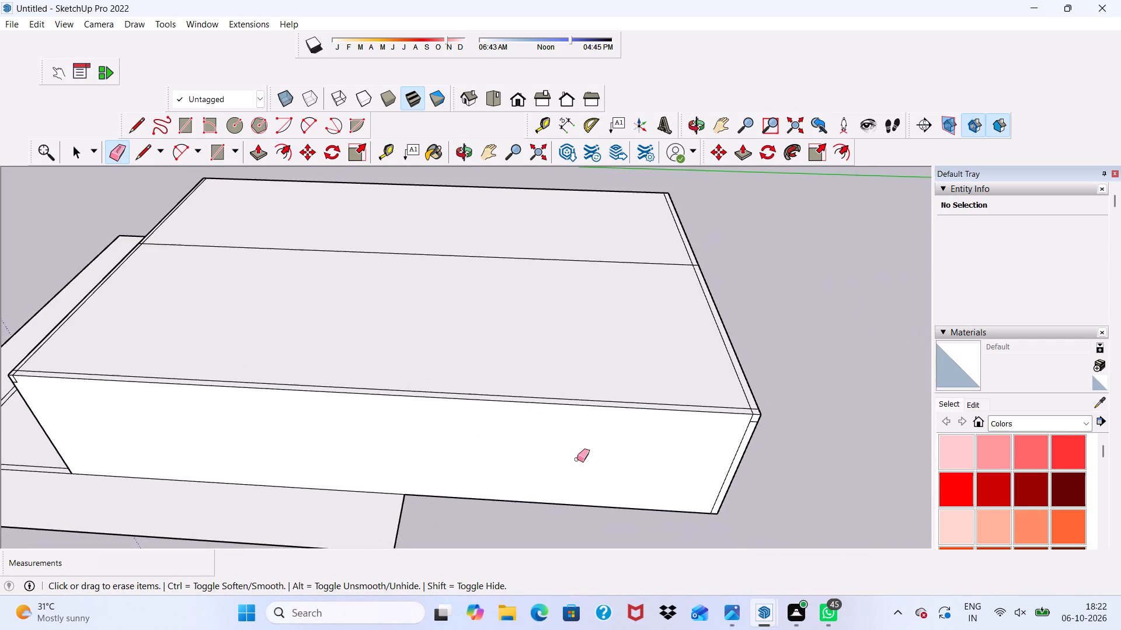
Erase the joint line under the wider slab section on the end wall beside the extended room.
middle_click_drag(576, 456, 833, 355)
scroll(478, 448, "up", 2)
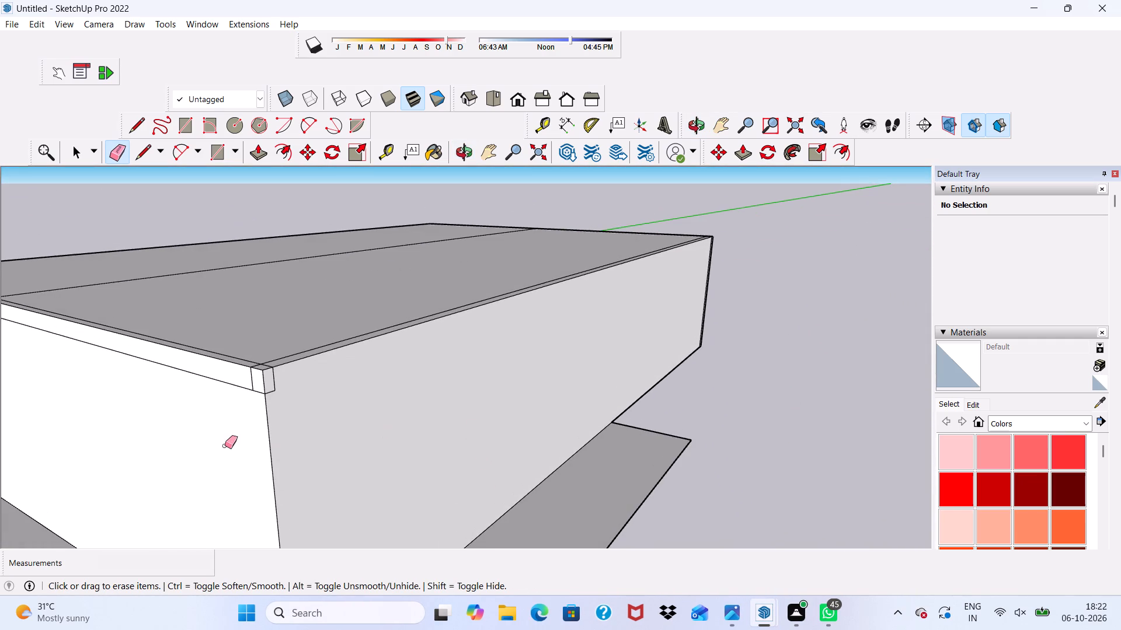
scroll(211, 400, "up", 5)
left_click_drag(205, 362, 207, 369)
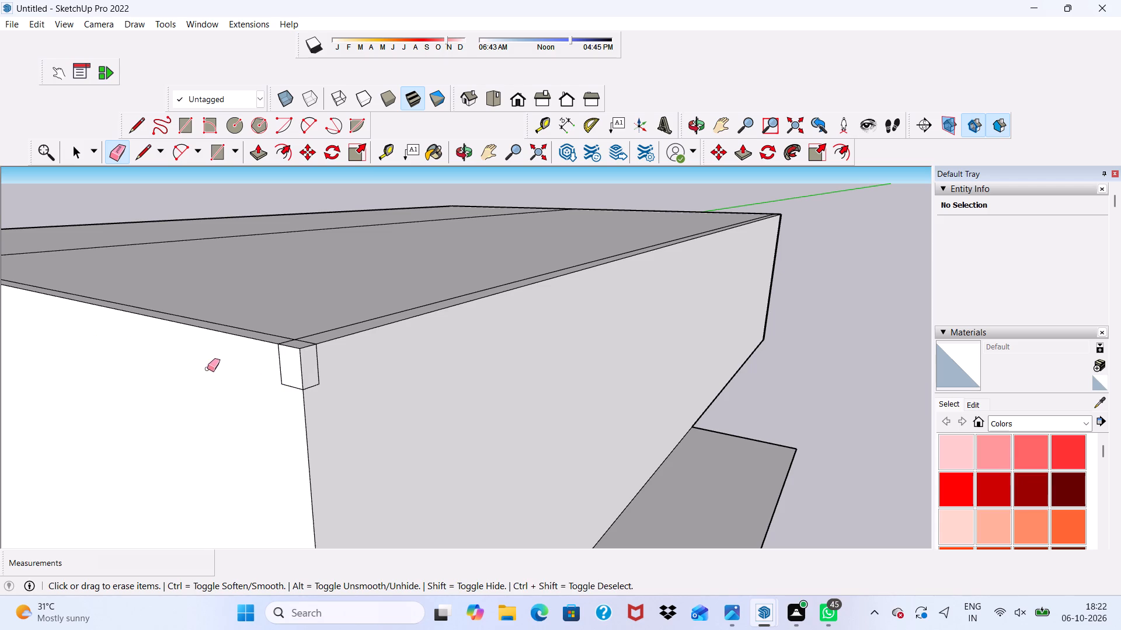
Erase the leftover outline edges of the filled corner block on both wall faces at the slab's corner.
scroll(200, 360, "up", 1)
scroll(200, 360, "down", 1)
scroll(200, 360, "up", 2)
scroll(200, 359, "down", 1)
scroll(199, 359, "up", 5)
left_click(302, 362)
left_click_drag(312, 399, 314, 414)
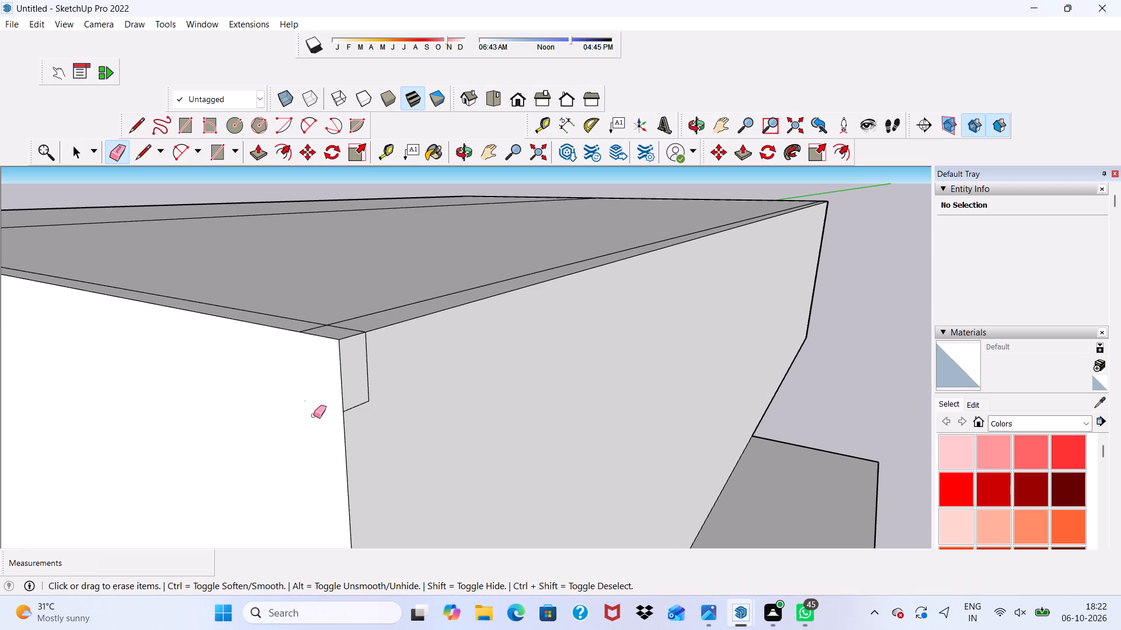
scroll(344, 391, "up", 1)
left_click_drag(363, 377, 373, 373)
left_click_drag(357, 396, 360, 416)
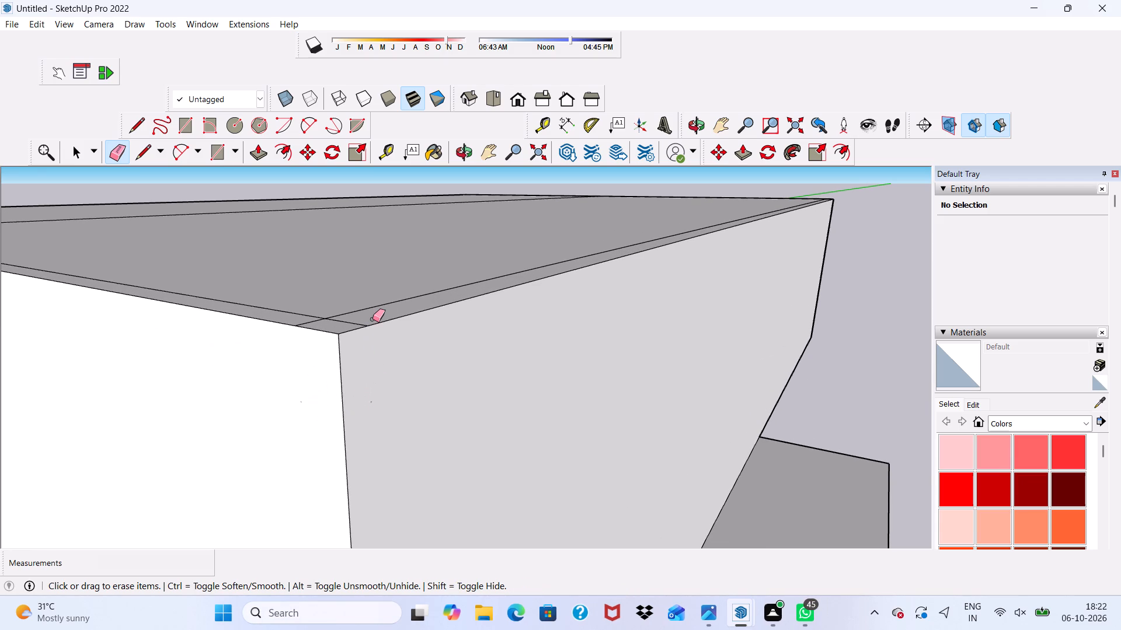
Erase the two short crossing line segments on the roof surface at the same slab corner.
scroll(372, 316, "up", 5)
scroll(277, 318, "down", 3)
scroll(274, 318, "up", 2)
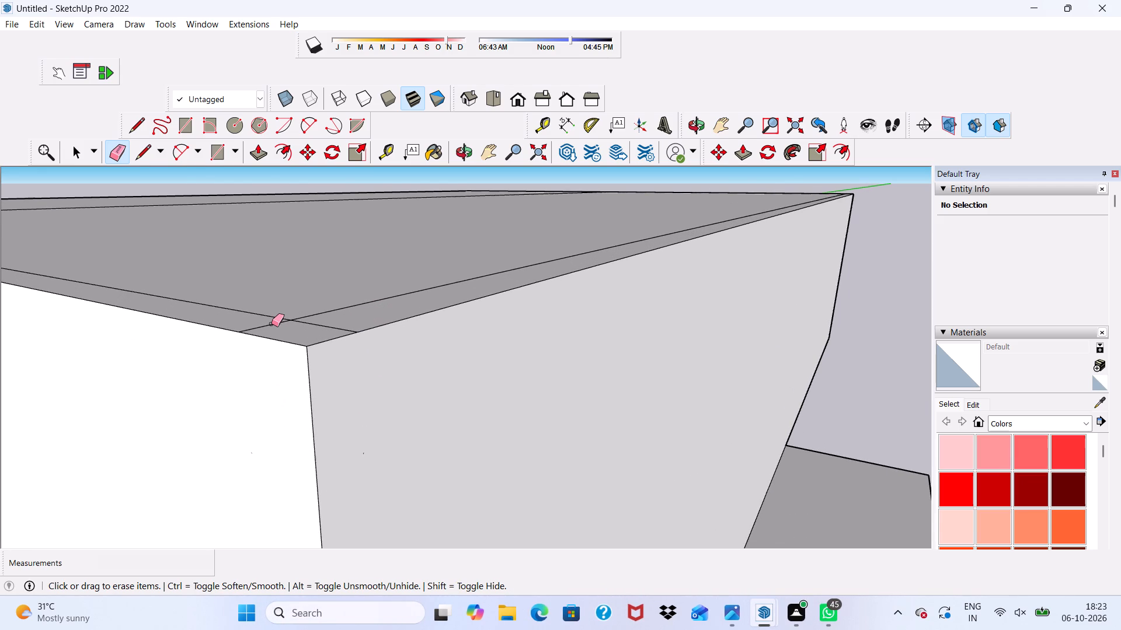
left_click(271, 324)
left_click_drag(313, 324, 328, 317)
scroll(328, 317, "down", 11)
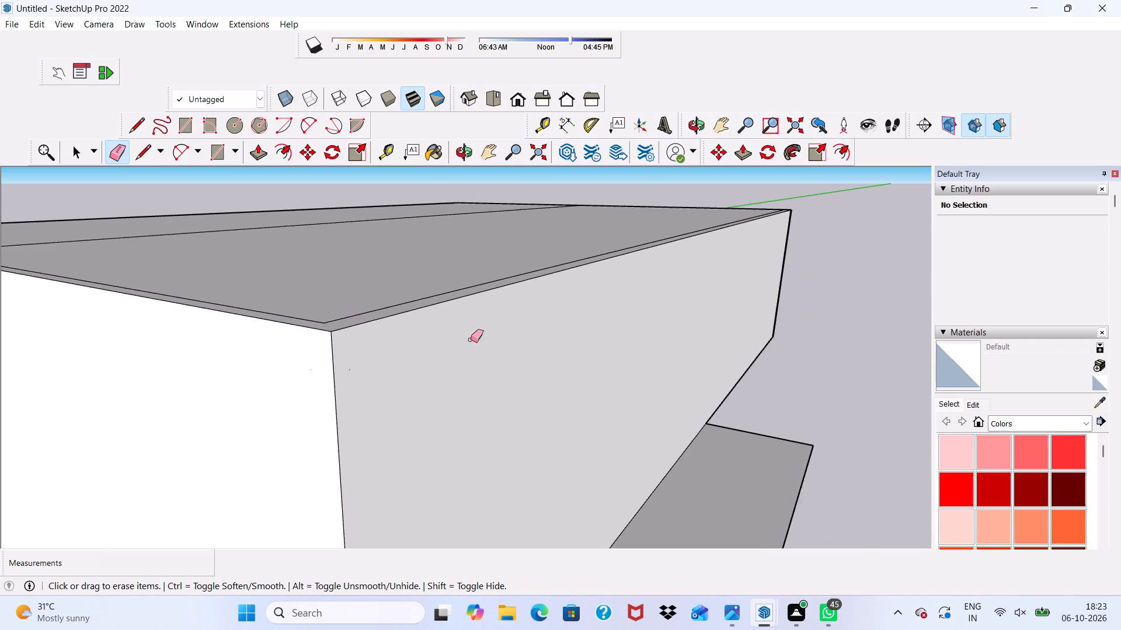
scroll(471, 339, "down", 10)
scroll(219, 360, "up", 4)
scroll(116, 317, "down", 1)
scroll(116, 318, "up", 4)
scroll(112, 339, "down", 1)
scroll(117, 337, "up", 1)
scroll(71, 379, "down", 4)
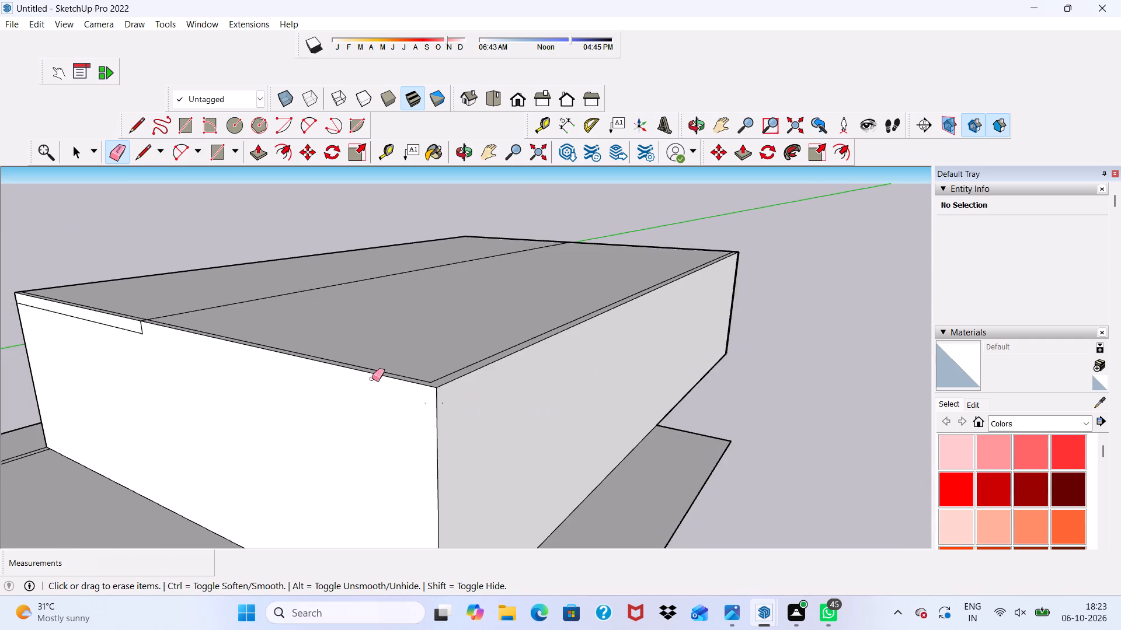
Erase the horizontal leftover line under the narrow roof slab section on the white end wall.
scroll(372, 379, "down", 2)
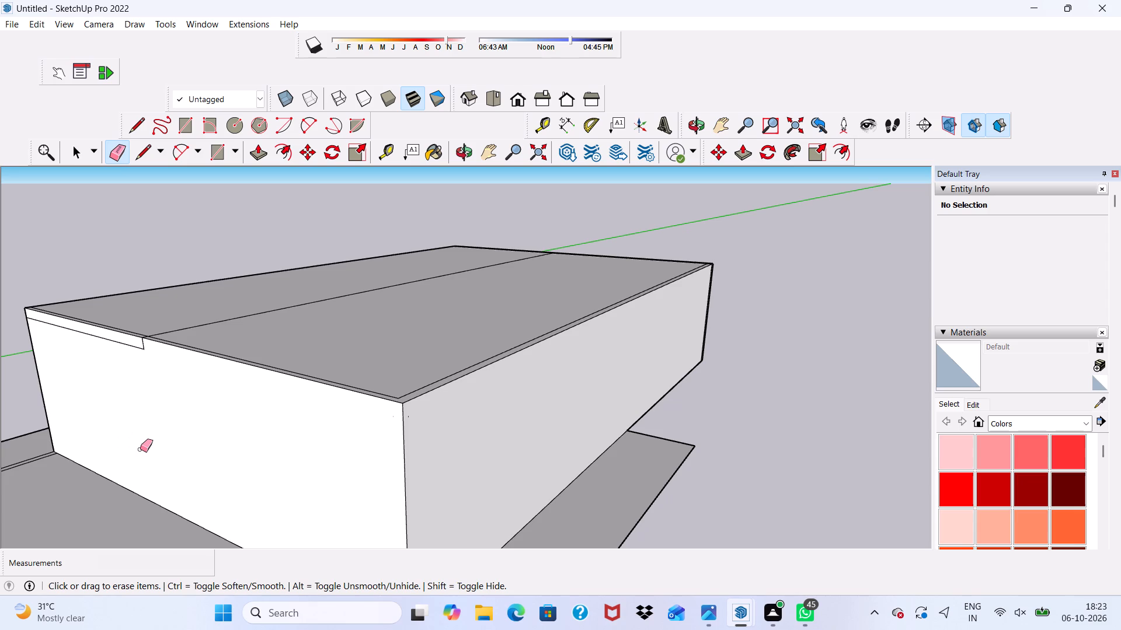
scroll(123, 339, "up", 10)
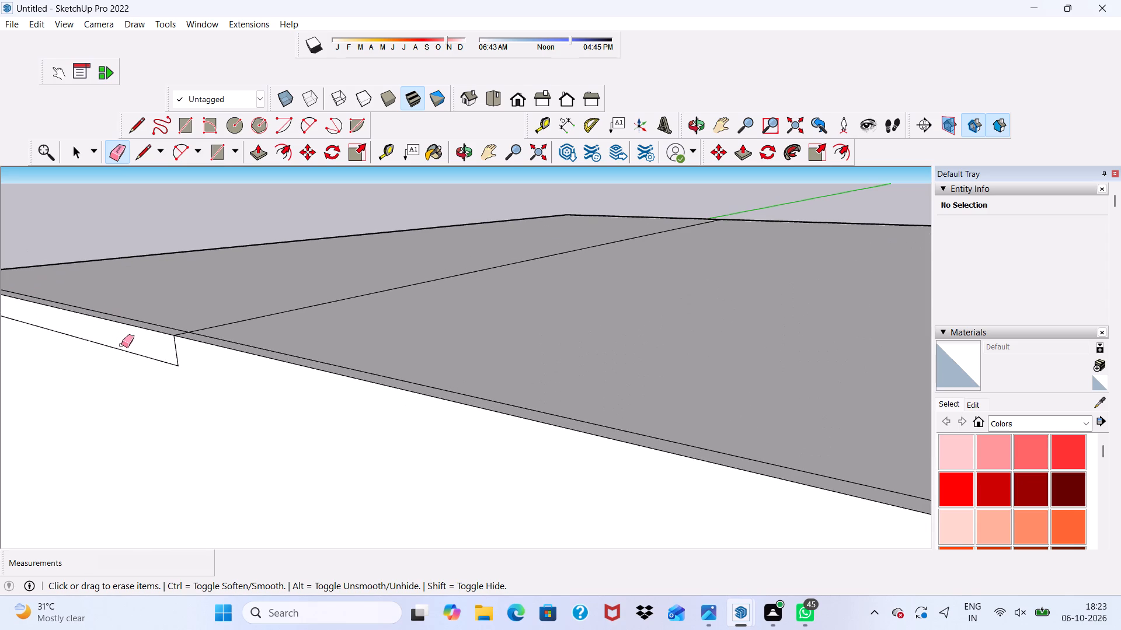
left_click(124, 345)
scroll(145, 357, "up", 3)
left_click(143, 357)
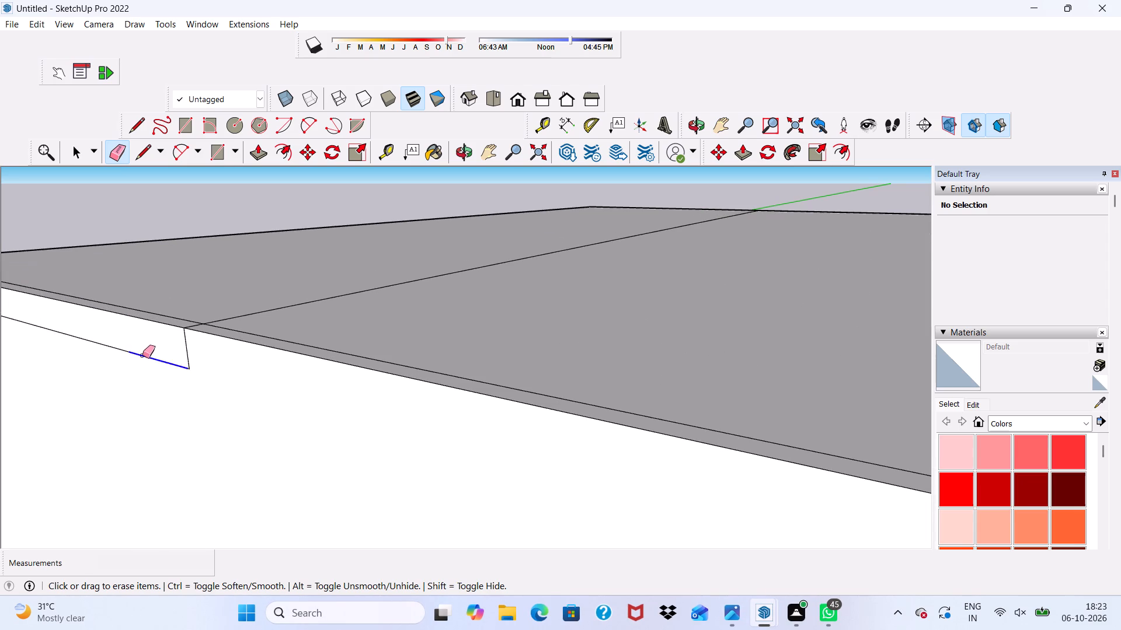
left_click(190, 352)
scroll(163, 346, "up", 4)
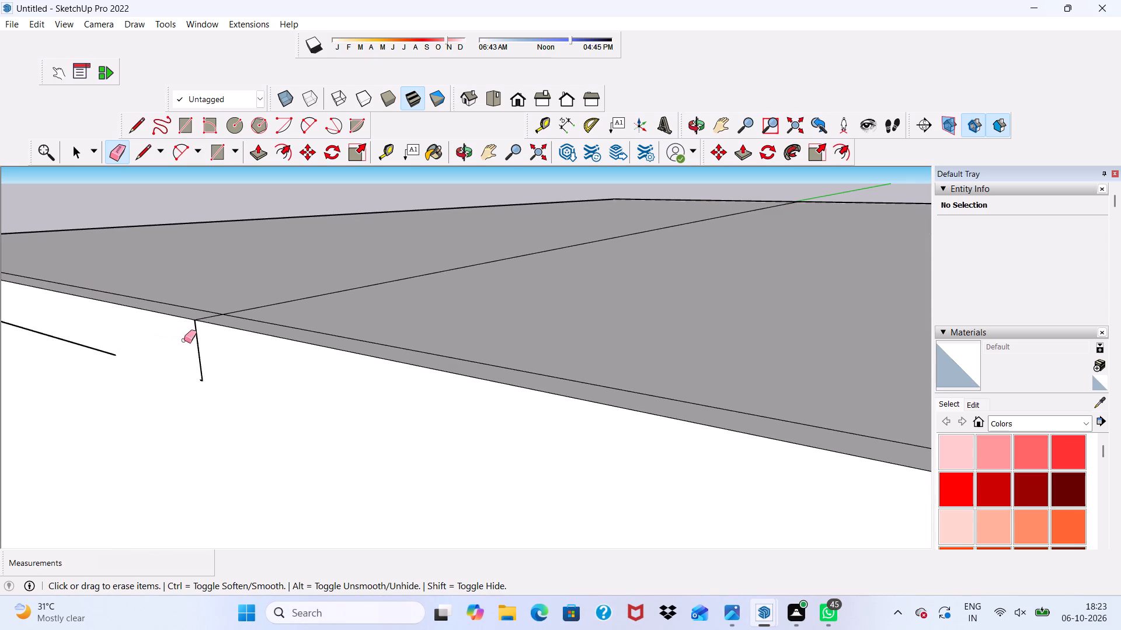
left_click_drag(165, 327, 114, 245)
key("ctrl+z")
scroll(81, 223, "up", 1, "ctrl")
left_click_drag(35, 376, 39, 394)
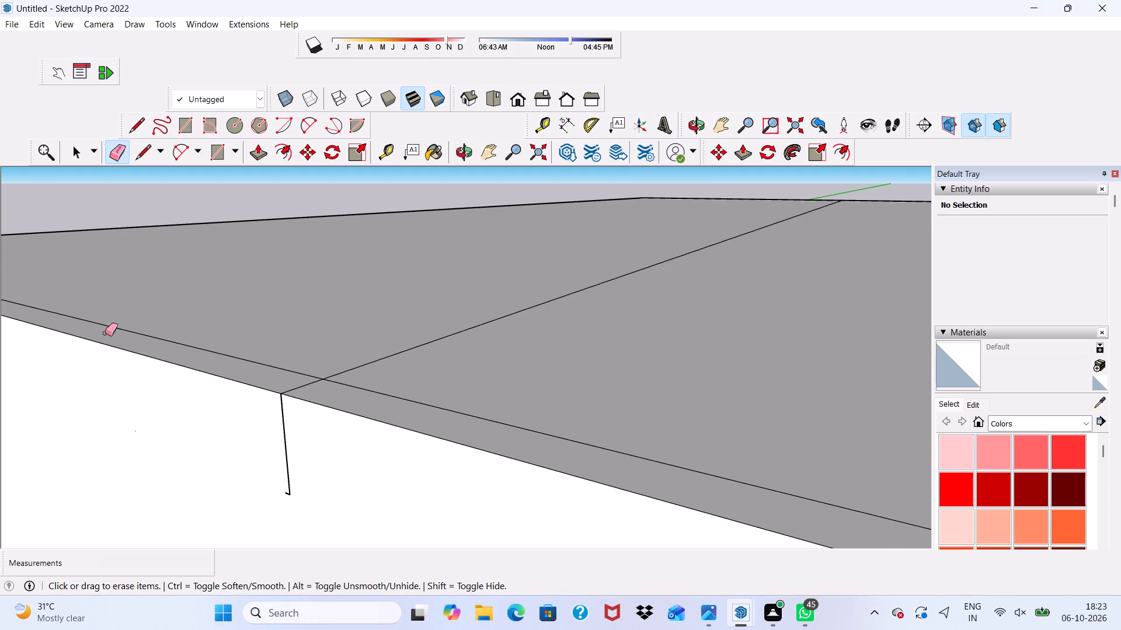
Erase the short vertical edge left on the same end wall where the roof seam meets it.
scroll(118, 321, "down", 12)
scroll(274, 396, "up", 8)
scroll(220, 362, "down", 1)
scroll(220, 362, "up", 2)
left_click_drag(173, 344, 158, 344)
scroll(164, 356, "up", 4)
left_click_drag(167, 376, 206, 359)
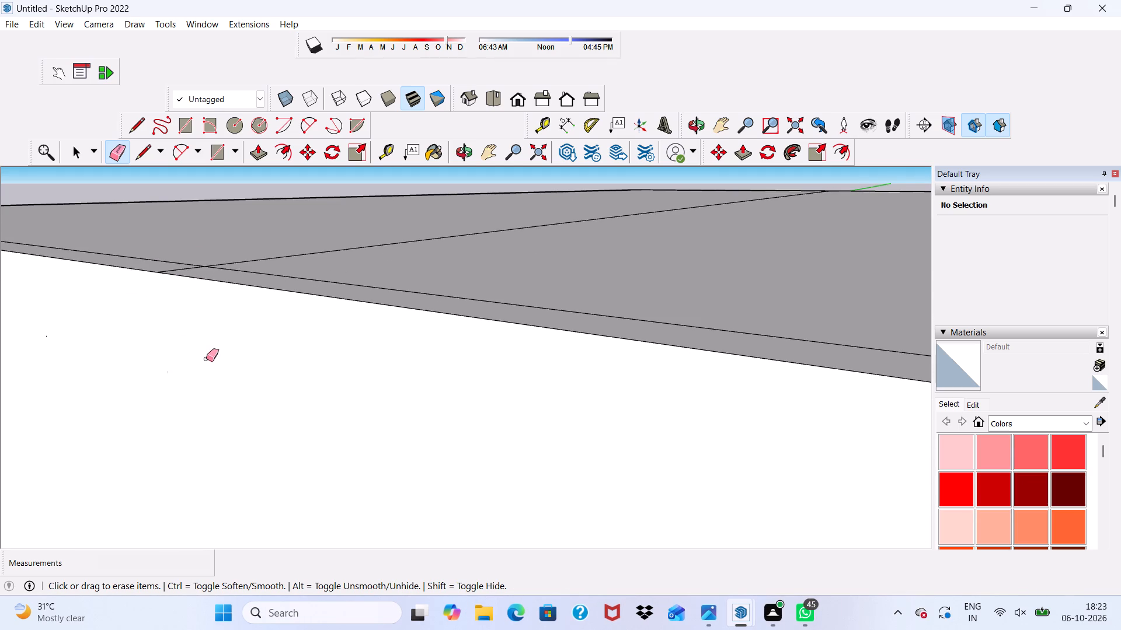
Erase the long diagonal seam across the roof surface, including its short segment at the end-wall edge.
scroll(195, 289, "up", 3)
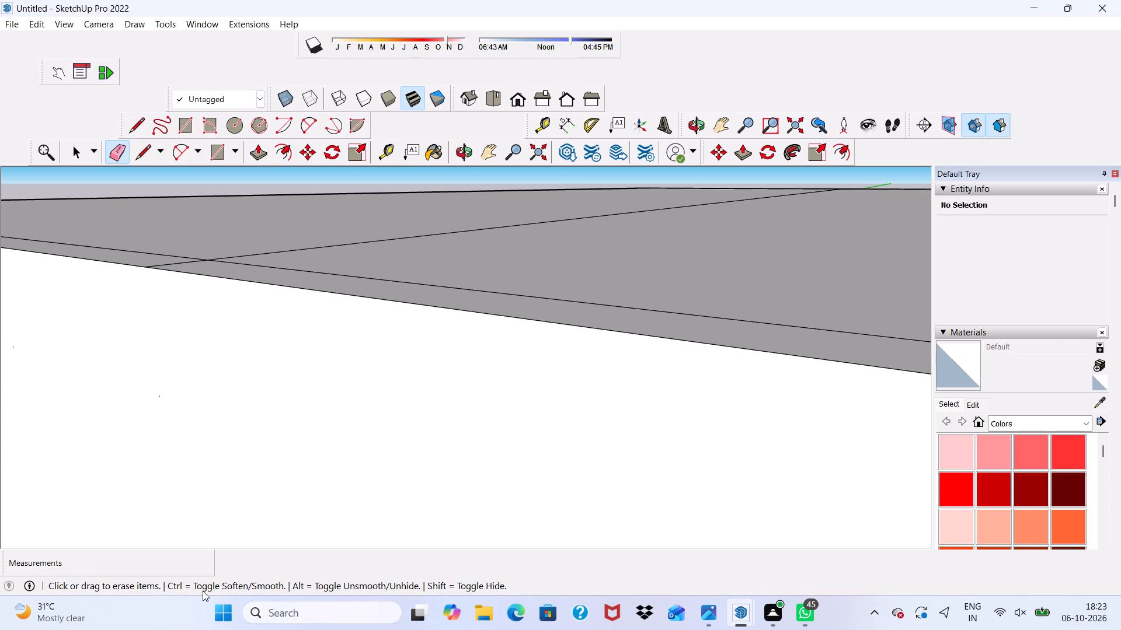
scroll(309, 228, "up", 1)
scroll(309, 228, "down", 1)
scroll(309, 228, "up", 3)
scroll(309, 228, "down", 1)
middle_click_drag(309, 228, 364, 349)
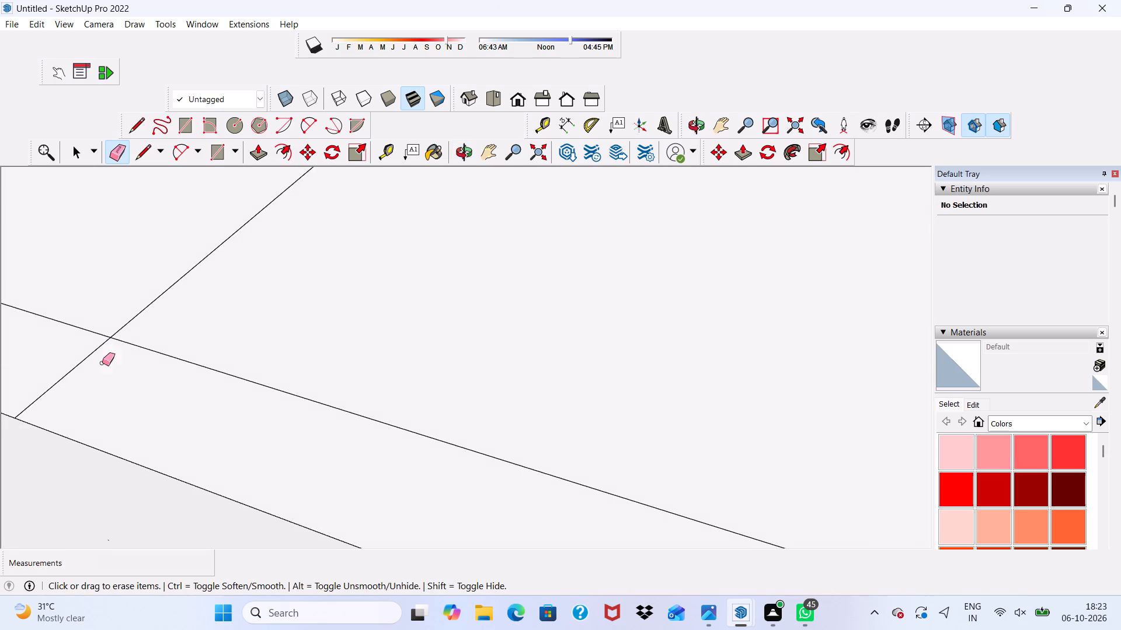
left_click_drag(76, 349, 99, 365)
scroll(110, 309, "up", 5)
scroll(127, 335, "down", 1)
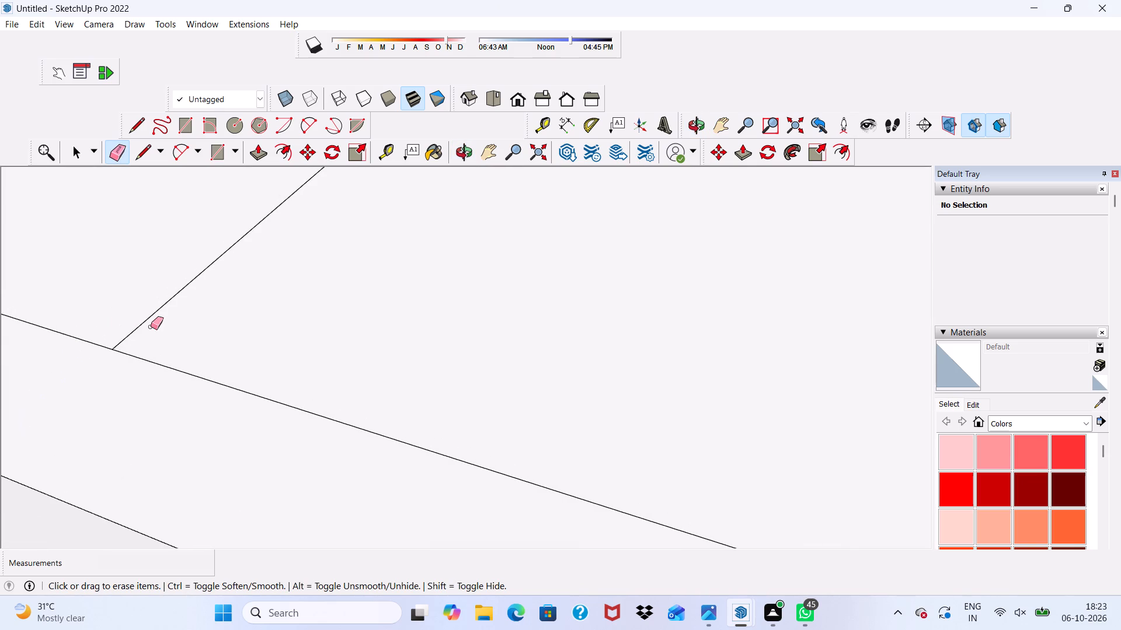
left_click_drag(153, 288, 157, 301)
left_click_drag(158, 301, 170, 326)
scroll(152, 272, "down", 7)
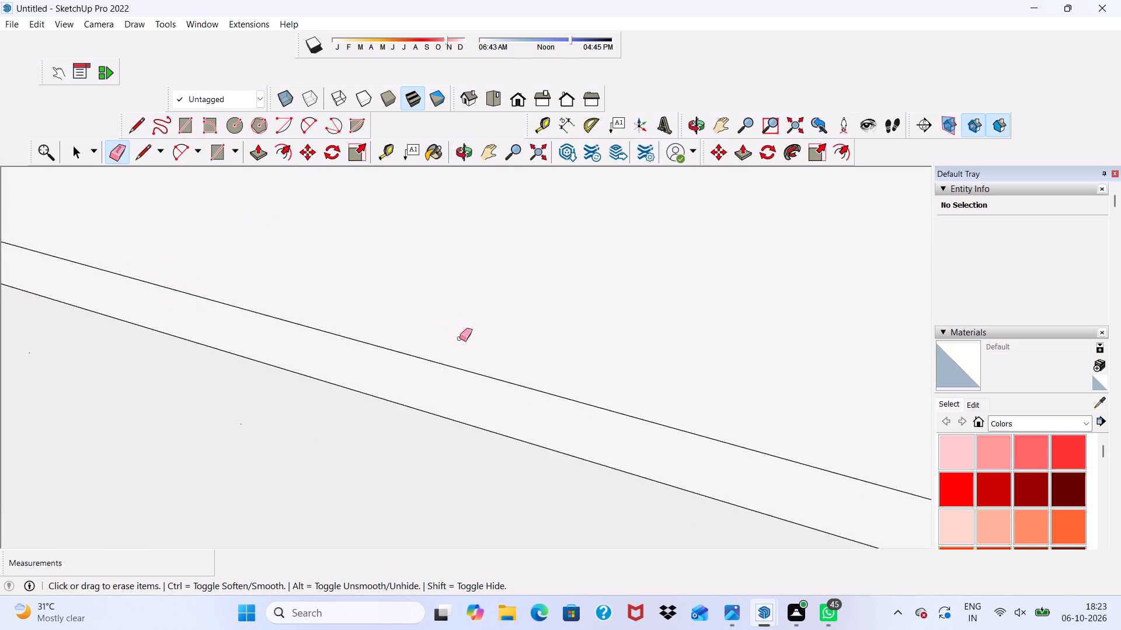
Erase the short horizontal stub near the top corner of the grey wall face beside the white wall.
scroll(459, 338, "down", 5)
scroll(445, 405, "down", 17)
middle_click_drag(189, 395, 488, 227)
scroll(325, 213, "up", 5)
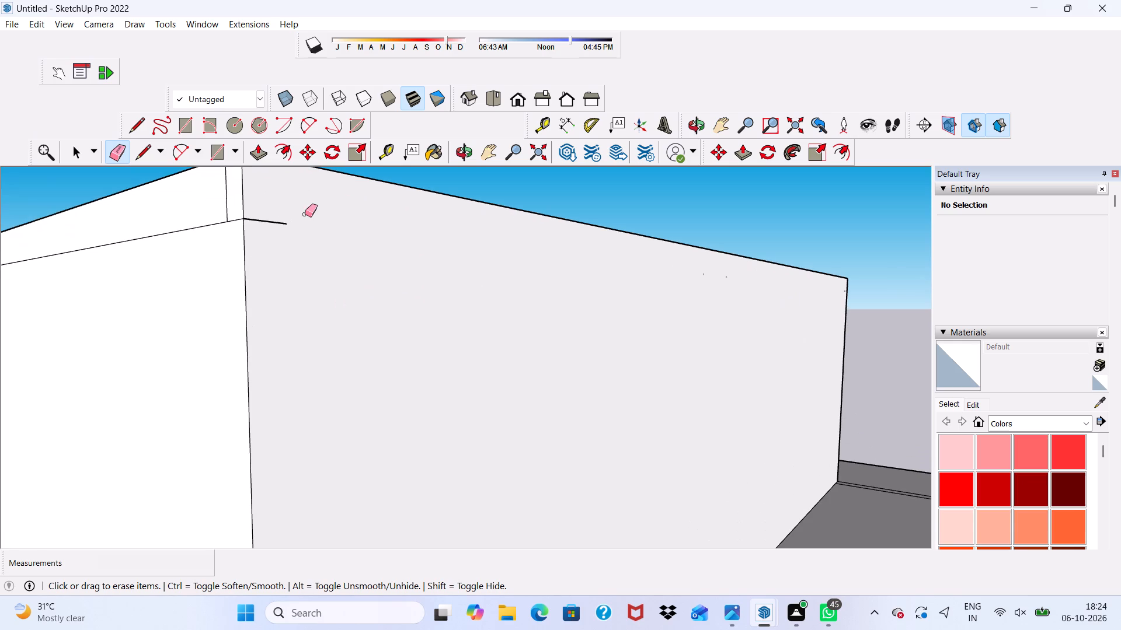
left_click_drag(265, 212, 183, 166)
key("ctrl+z")
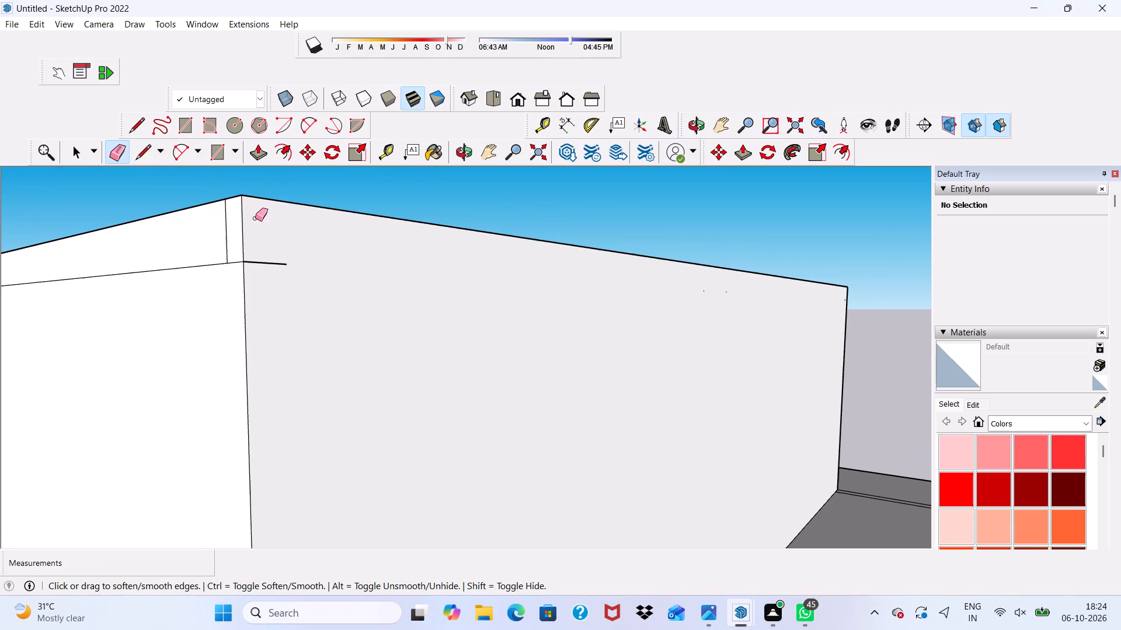
scroll(264, 265, "up", 8)
left_click_drag(265, 251, 277, 267)
scroll(153, 250, "up", 4)
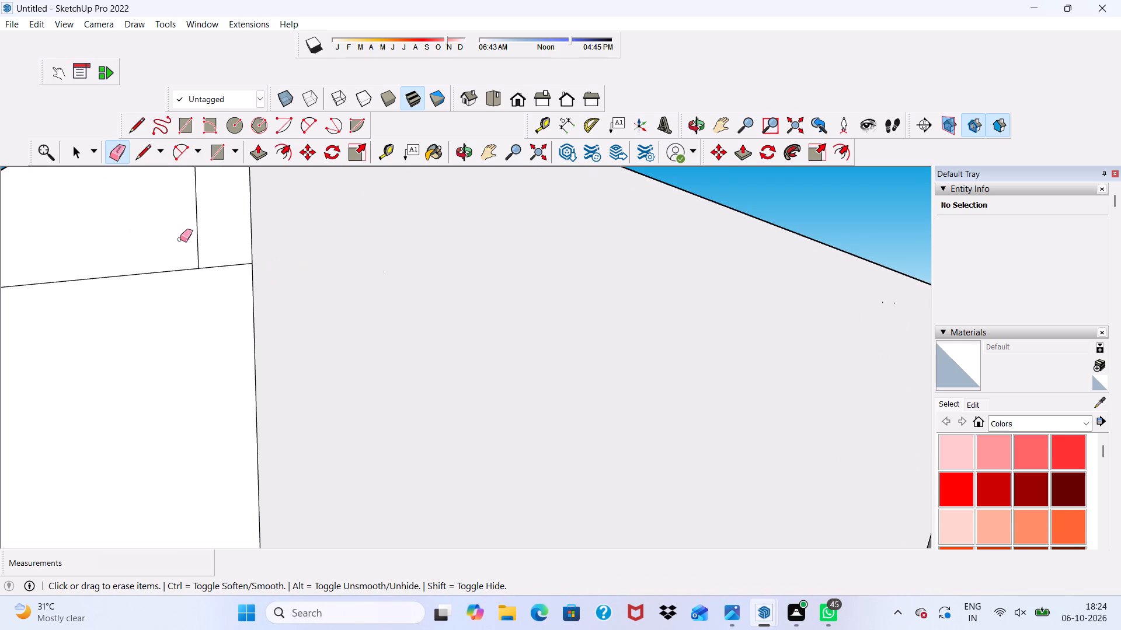
Erase the short bottom edge and the vertical edge of the corner outline at the white wall's top corner.
left_click_drag(185, 238, 175, 256)
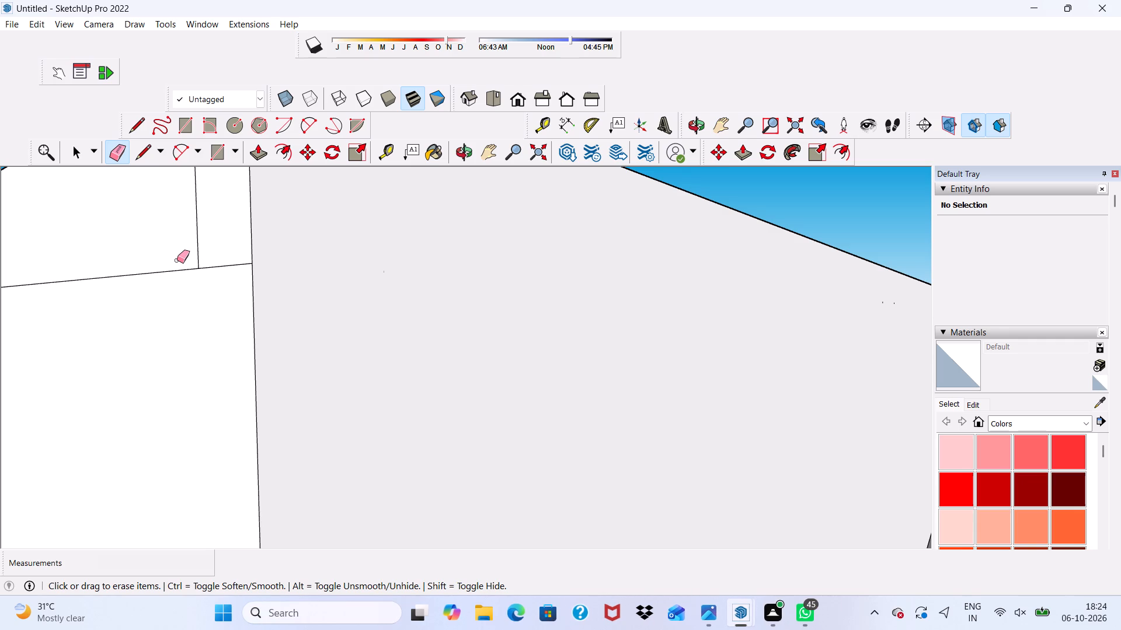
left_click(215, 265)
left_click(214, 264)
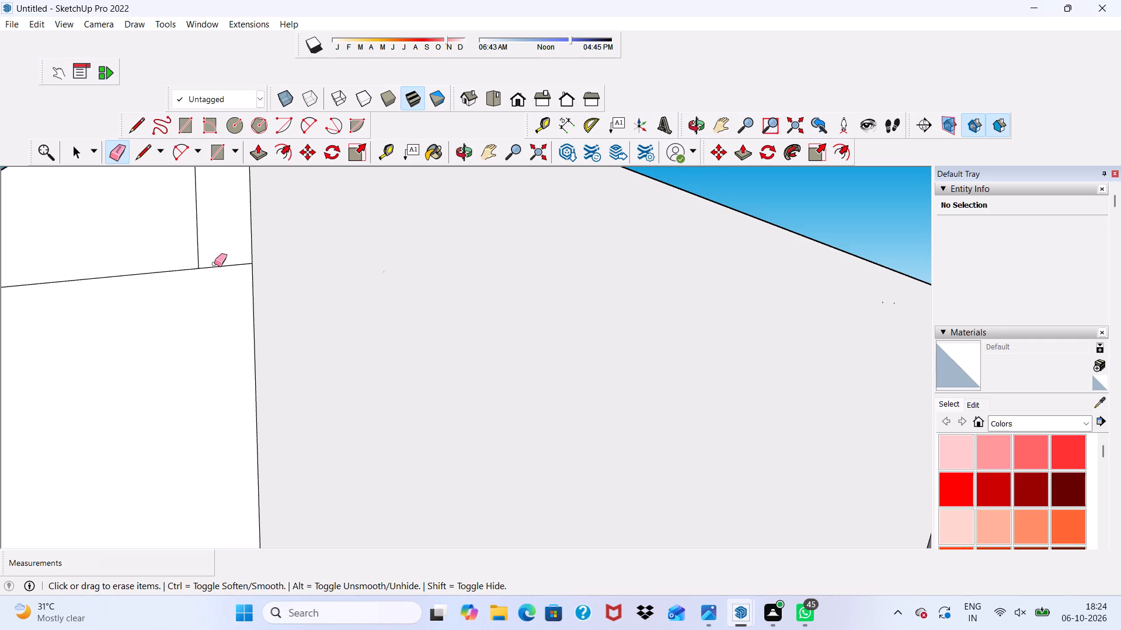
left_click(200, 246)
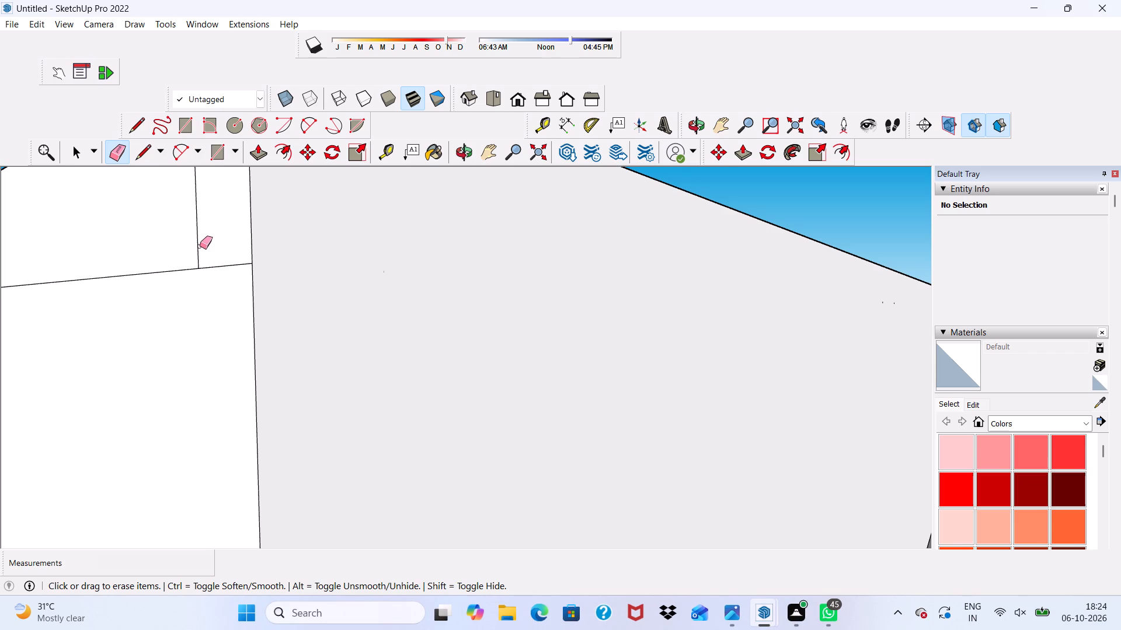
left_click(200, 246)
left_click_drag(217, 241, 220, 257)
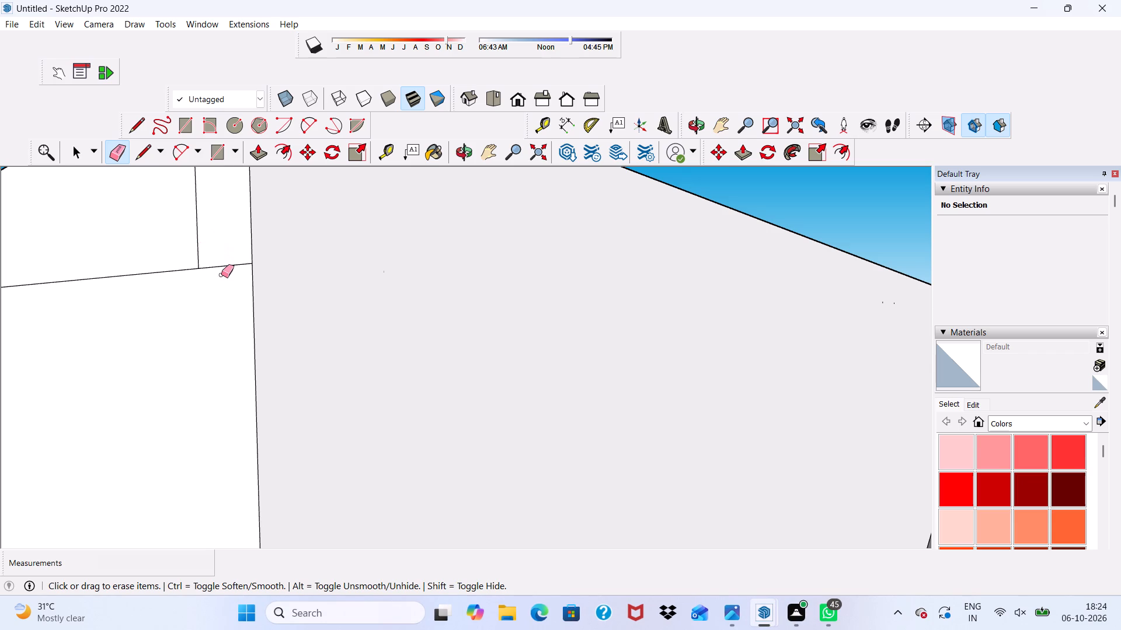
left_click(220, 266)
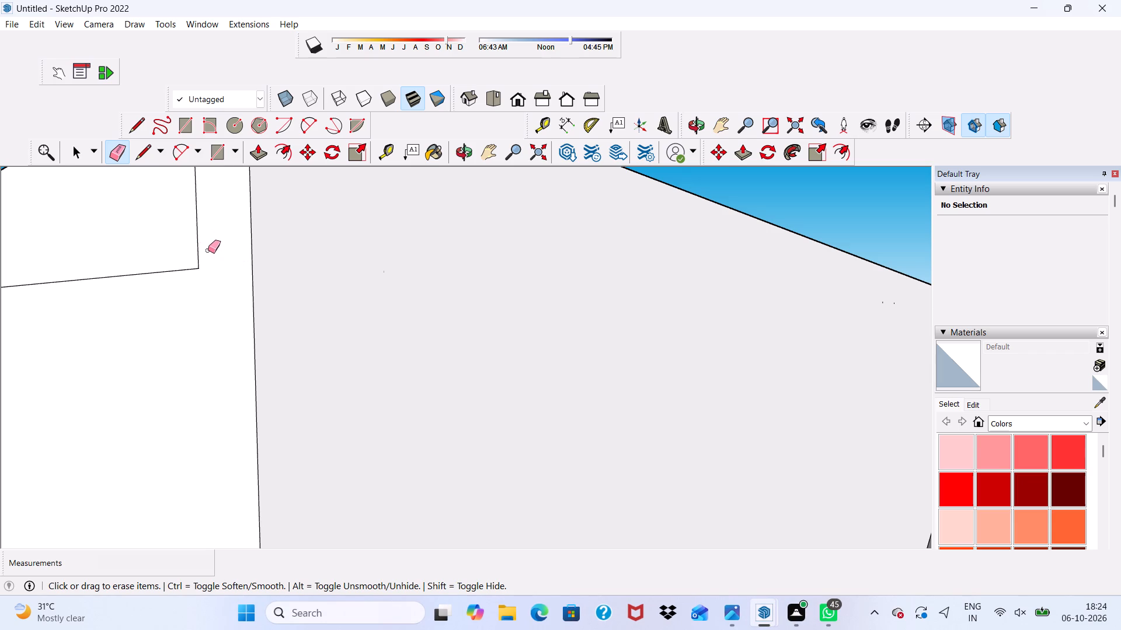
left_click(200, 242)
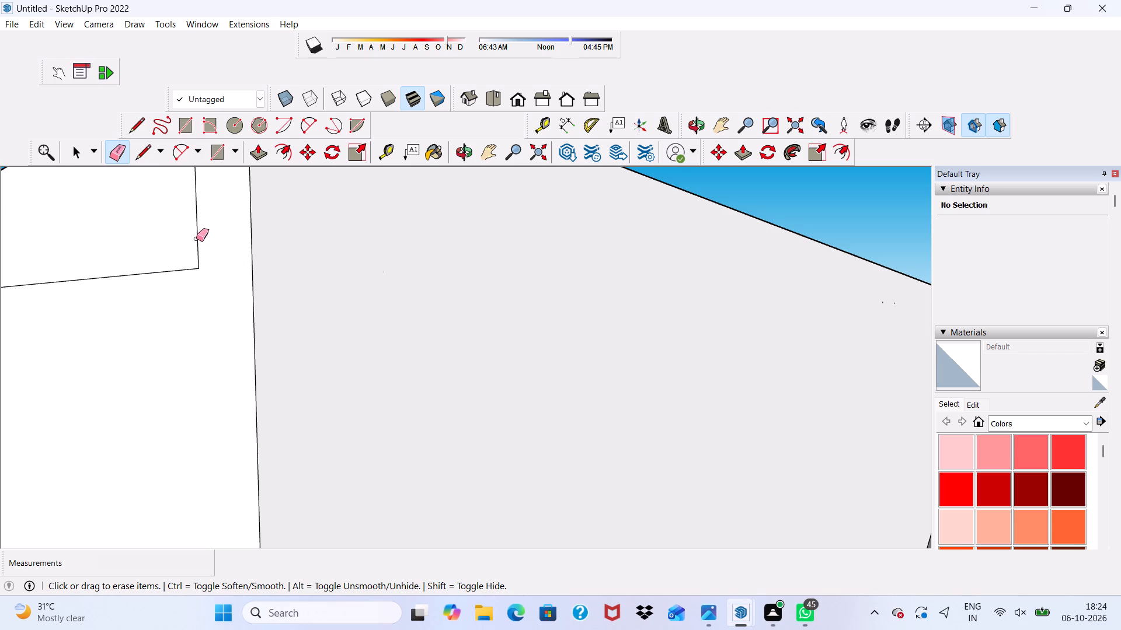
left_click(199, 239)
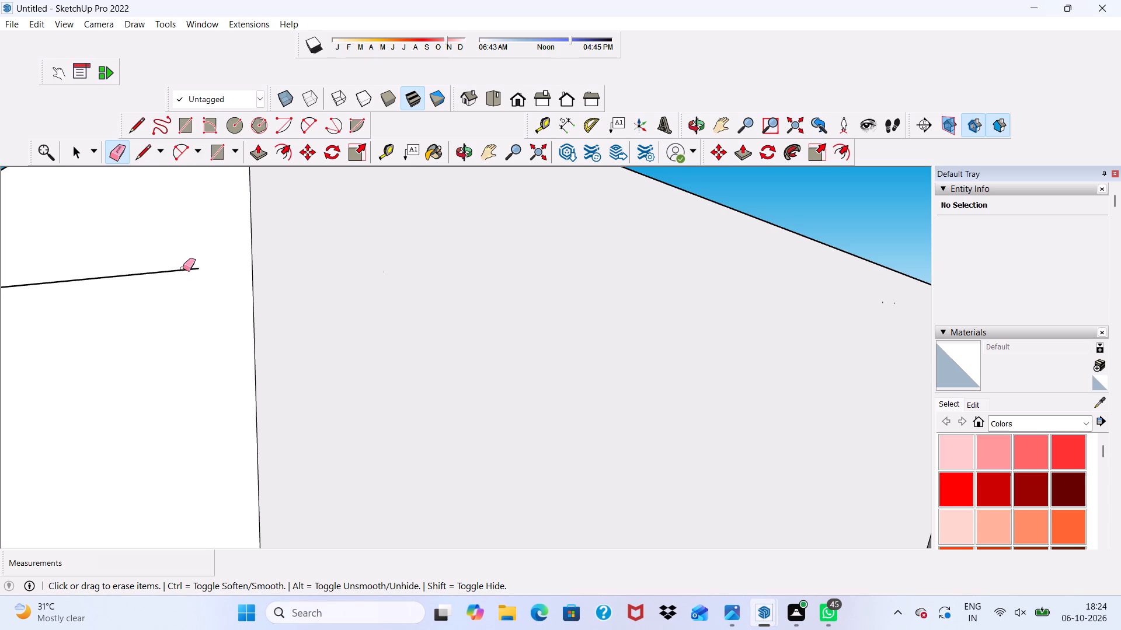
Erase the remaining slab joint line along the top of the white wall.
left_click(183, 268)
left_click(181, 270)
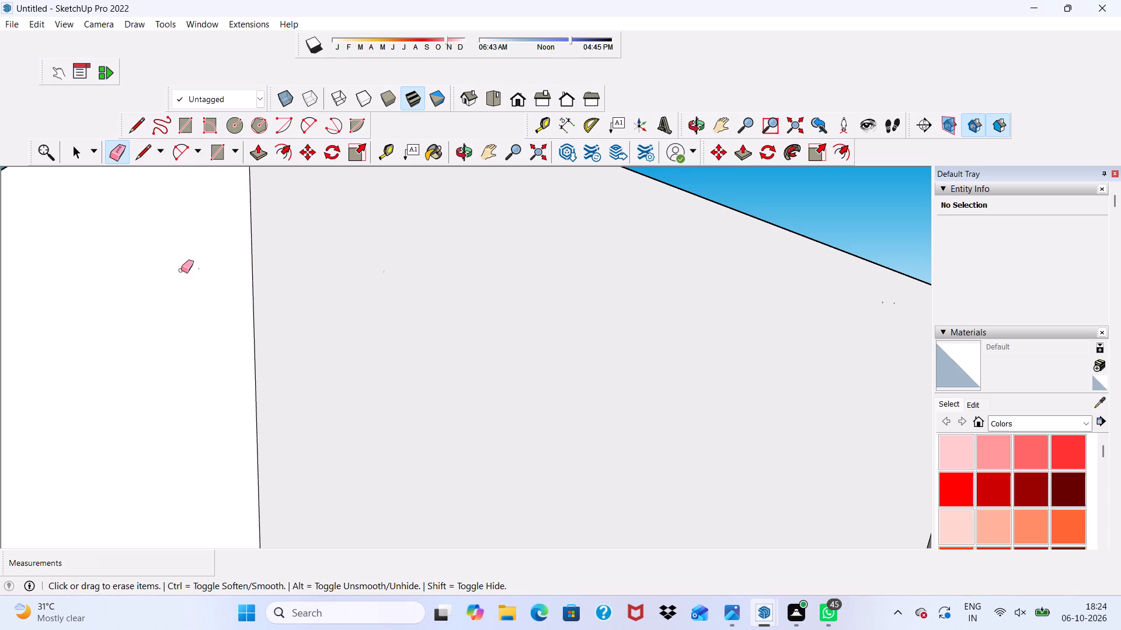
scroll(181, 270, "down", 4, "ctrl")
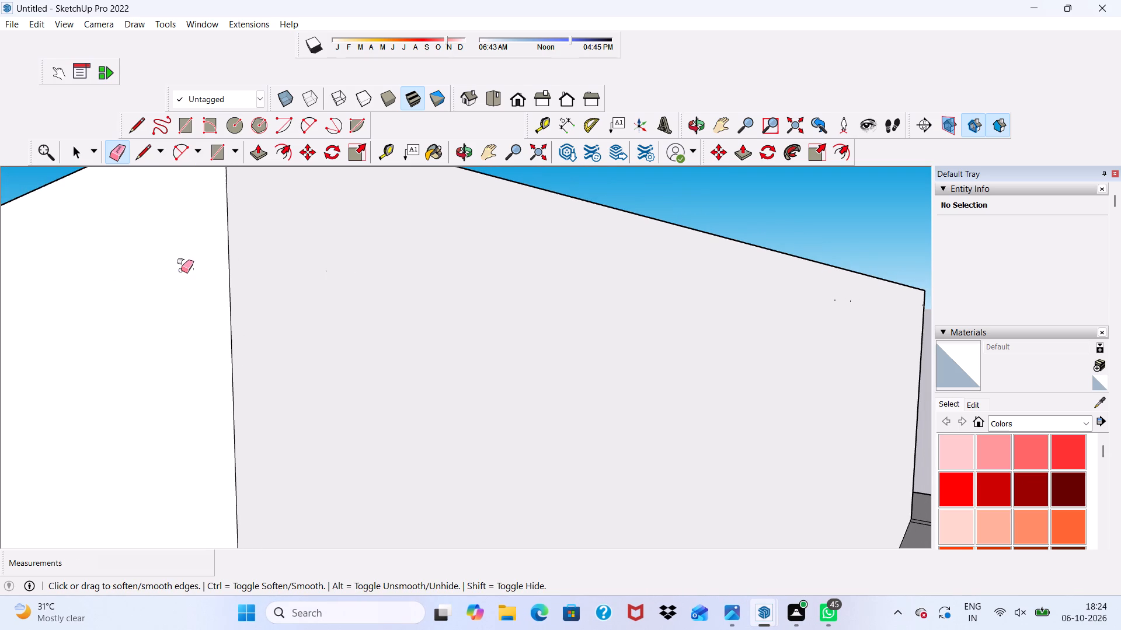
scroll(183, 265, "down", 3, "ctrl")
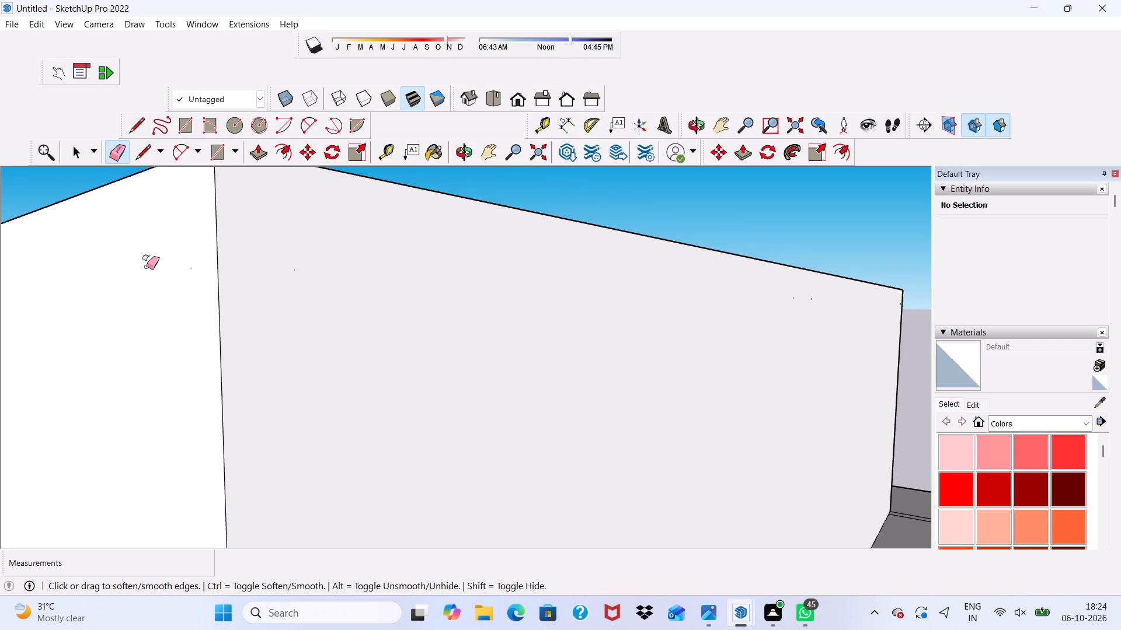
scroll(241, 218, "down", 1)
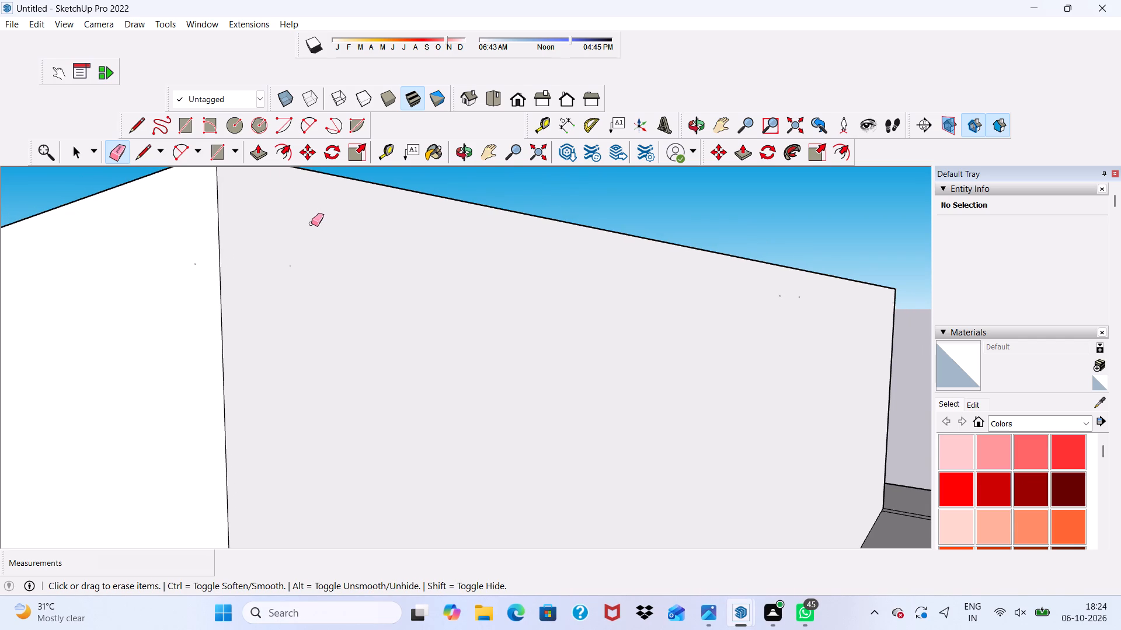
left_click_drag(303, 242, 336, 210)
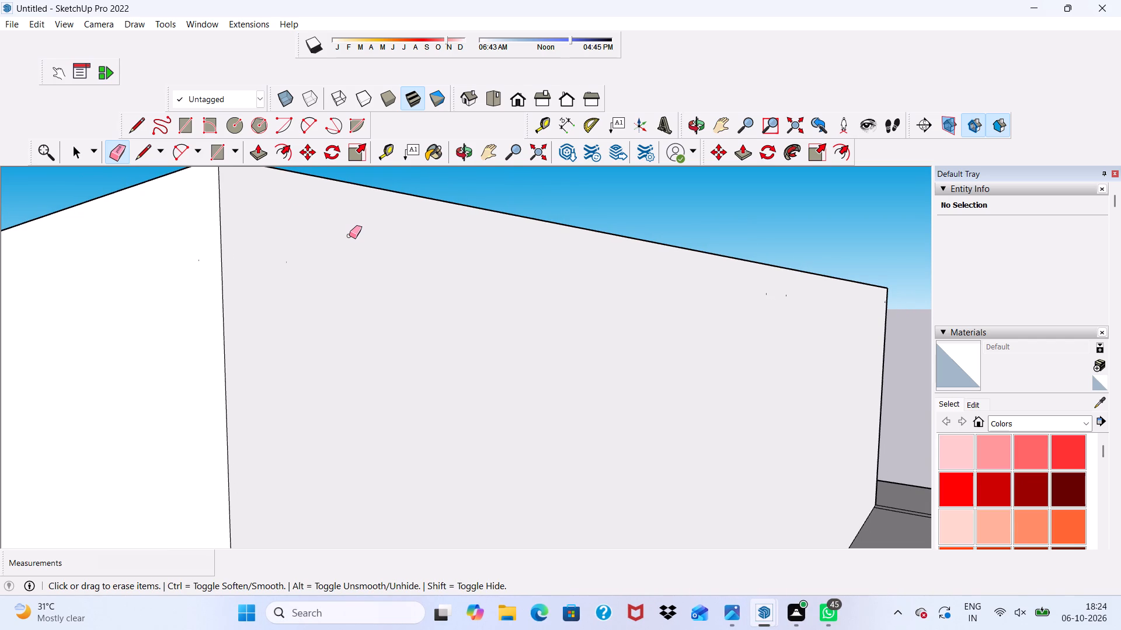
key("space")
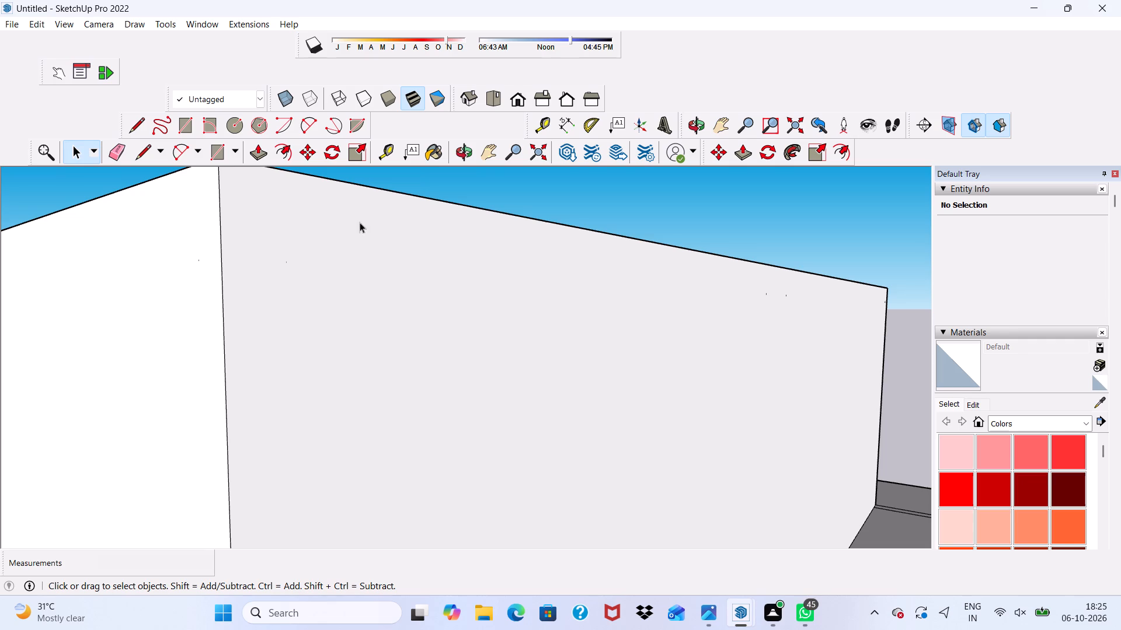
Erase the leftover line running parallel to the roof's outer edge on the top face.
scroll(517, 359, "down", 7)
scroll(208, 236, "up", 1)
scroll(199, 245, "down", 2)
middle_click_drag(193, 279, 346, 314)
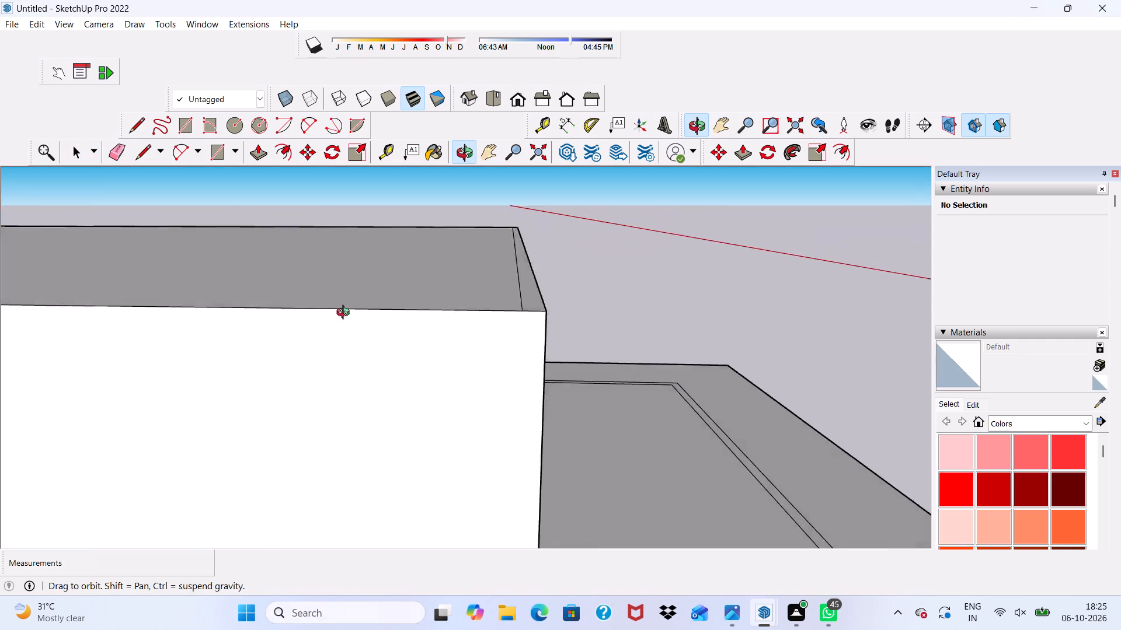
middle_click_drag(346, 314, 340, 269)
scroll(386, 251, "up", 4)
scroll(409, 239, "down", 9)
middle_click_drag(412, 225, 448, 387)
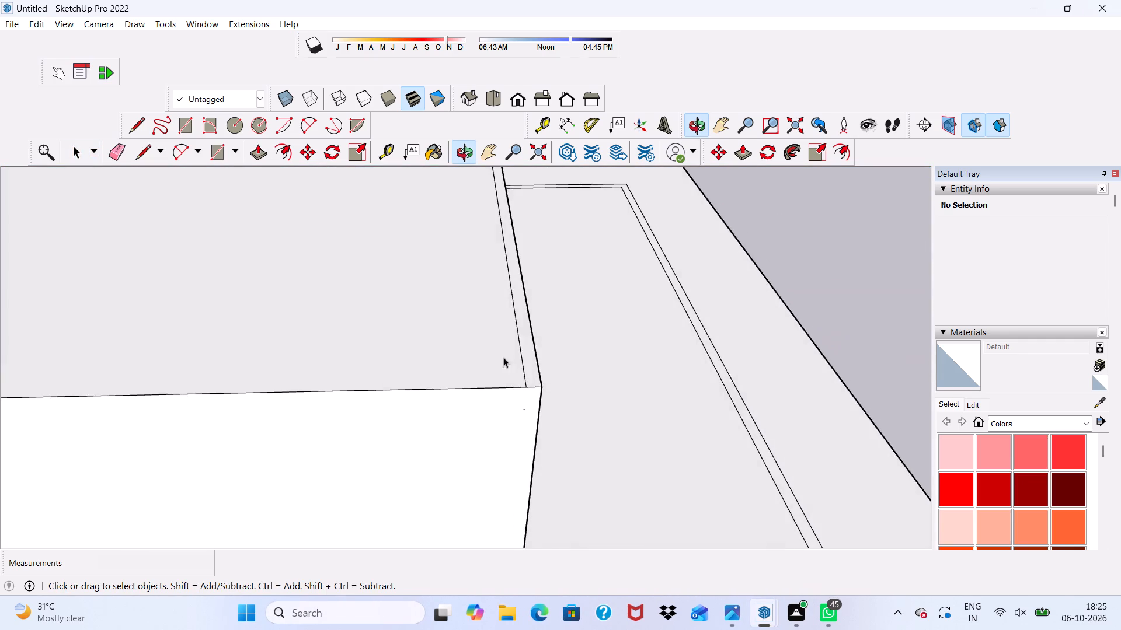
scroll(565, 332, "up", 5)
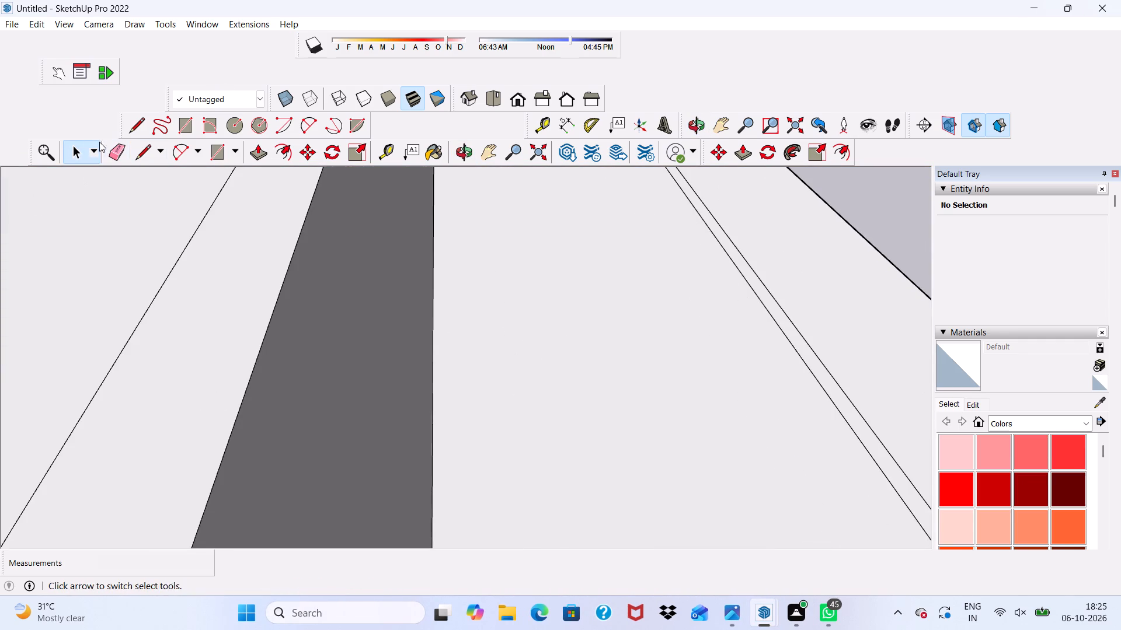
left_click(86, 134)
left_click(112, 151)
scroll(212, 195, "down", 2)
scroll(241, 211, "up", 1)
scroll(266, 216, "down", 11)
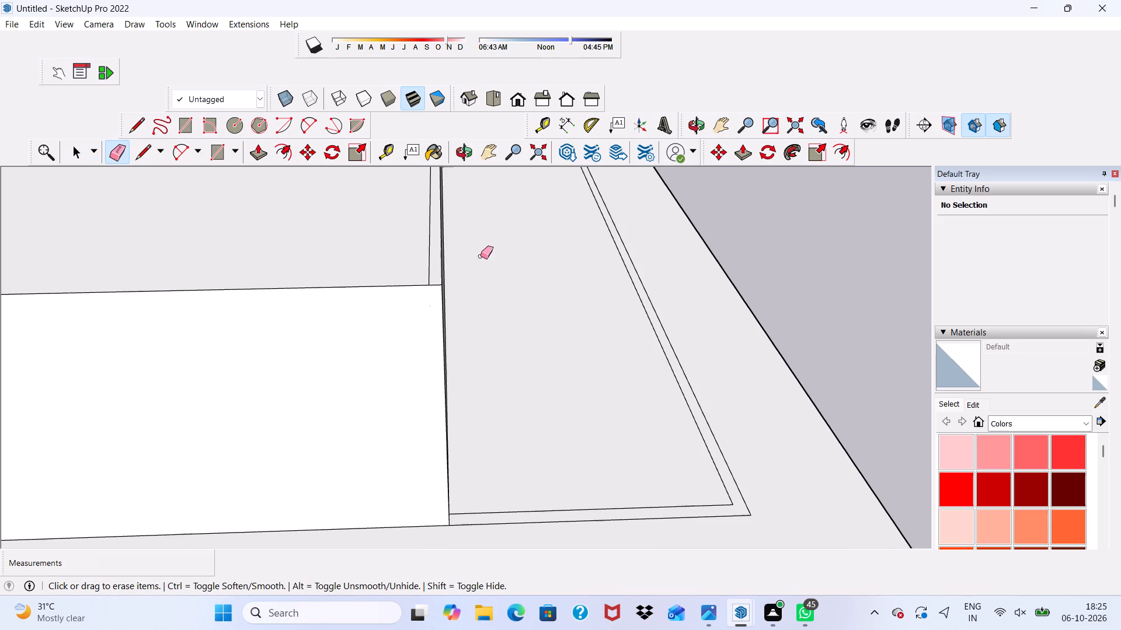
scroll(367, 267, "up", 4)
left_click(466, 260)
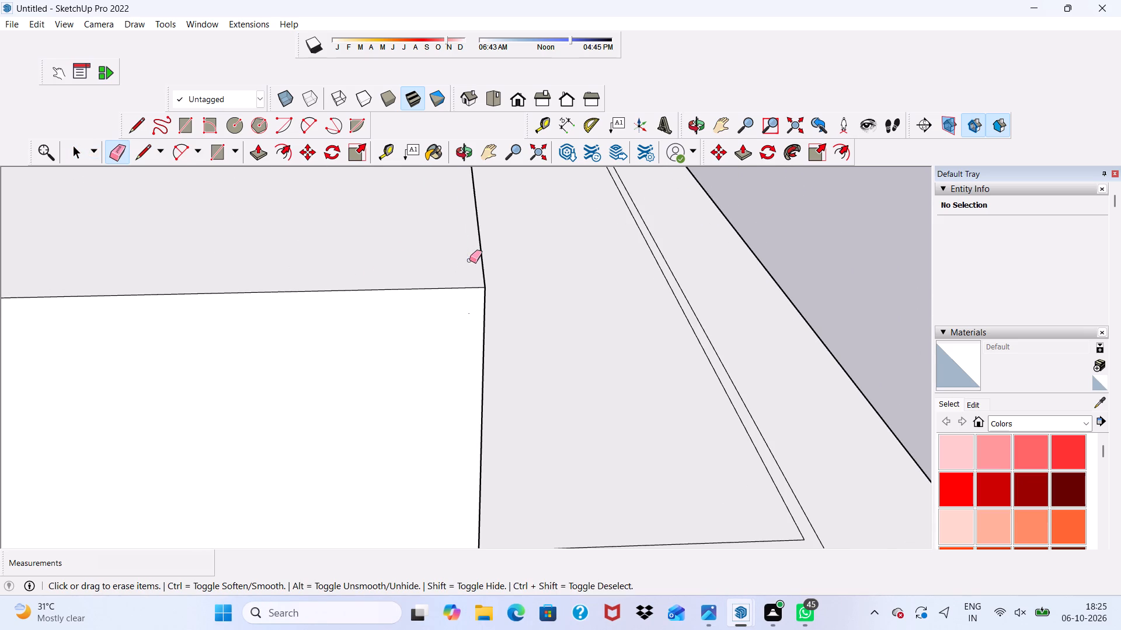
scroll(246, 317, "down", 3)
scroll(204, 329, "up", 2)
scroll(204, 329, "down", 2)
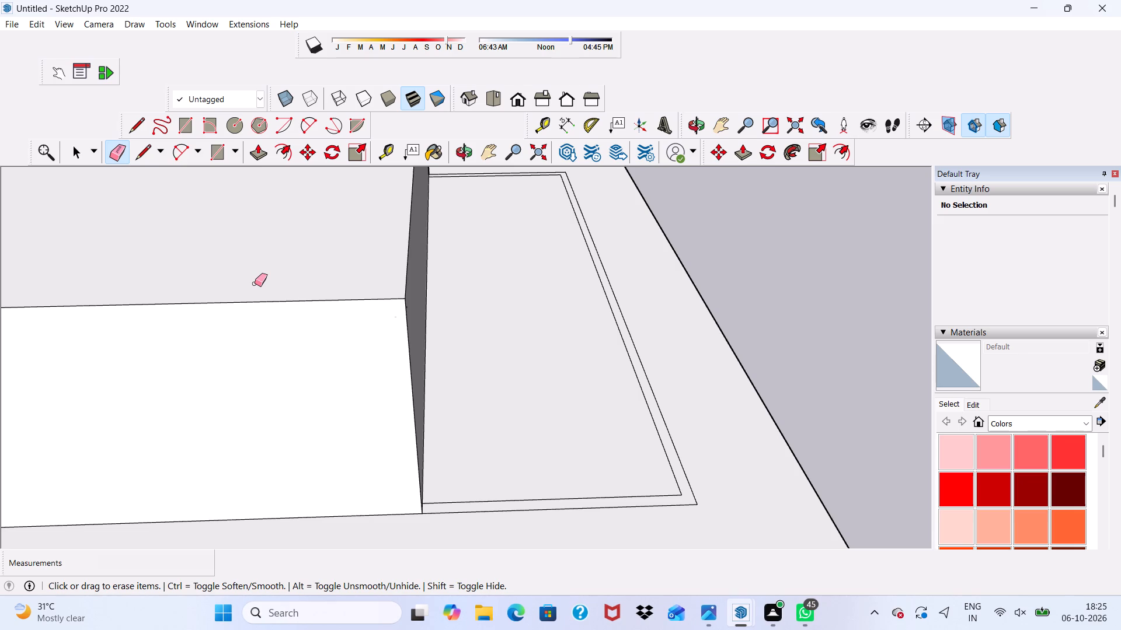
key("space")
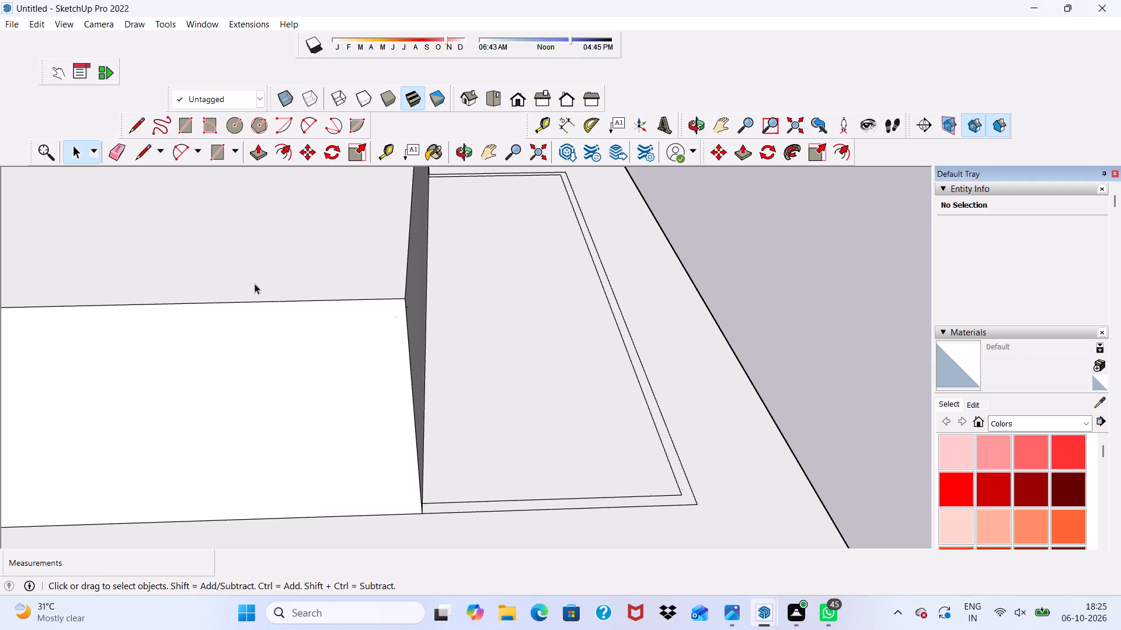
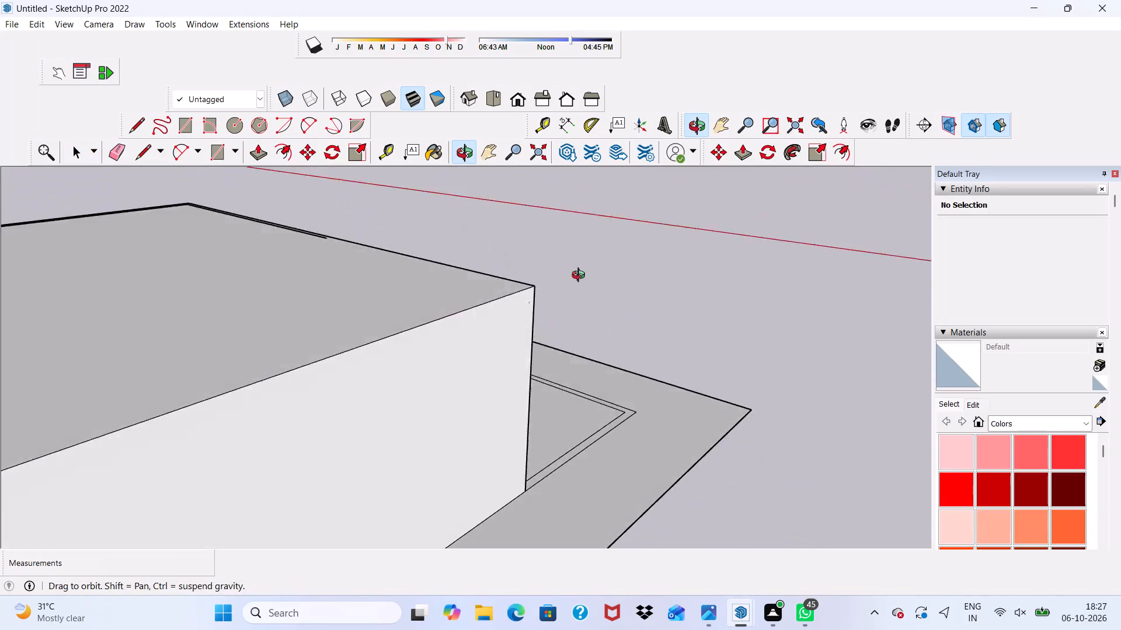
Erase the leftover line on the roof's top face running parallel to the edge above the white wall.
scroll(597, 260, "down", 7)
scroll(636, 324, "up", 1)
scroll(246, 372, "up", 3)
scroll(245, 374, "down", 2)
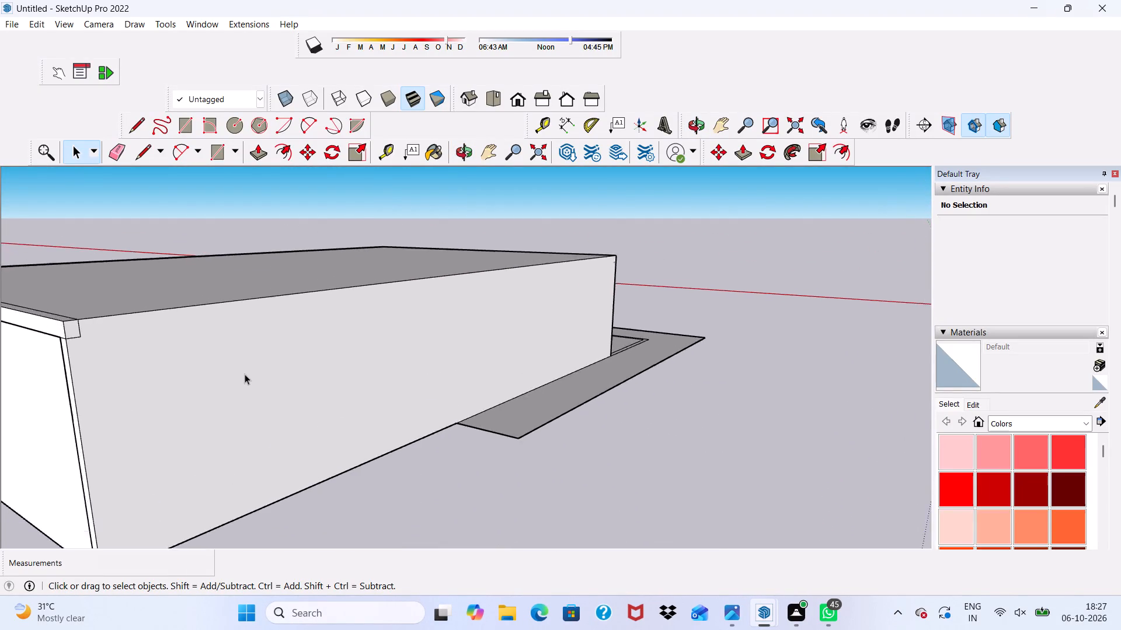
scroll(245, 374, "down", 5)
scroll(450, 348, "up", 1)
scroll(227, 358, "up", 4)
scroll(157, 333, "up", 4)
middle_click_drag(156, 331, 154, 390)
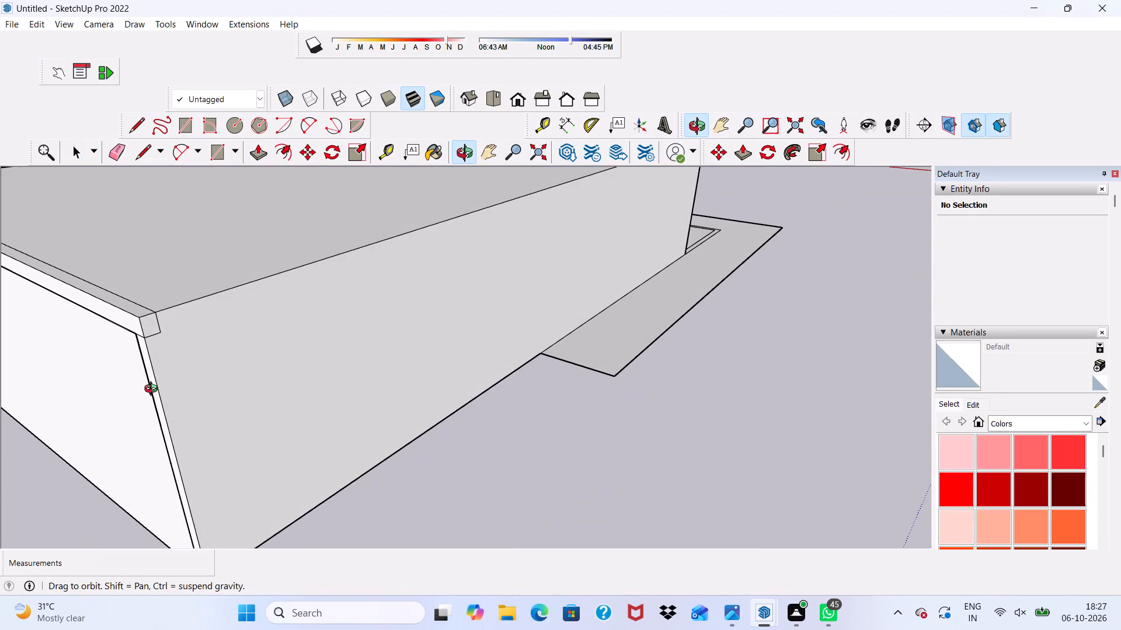
middle_click_drag(154, 390, 154, 390)
left_click(116, 150)
scroll(132, 264, "up", 3)
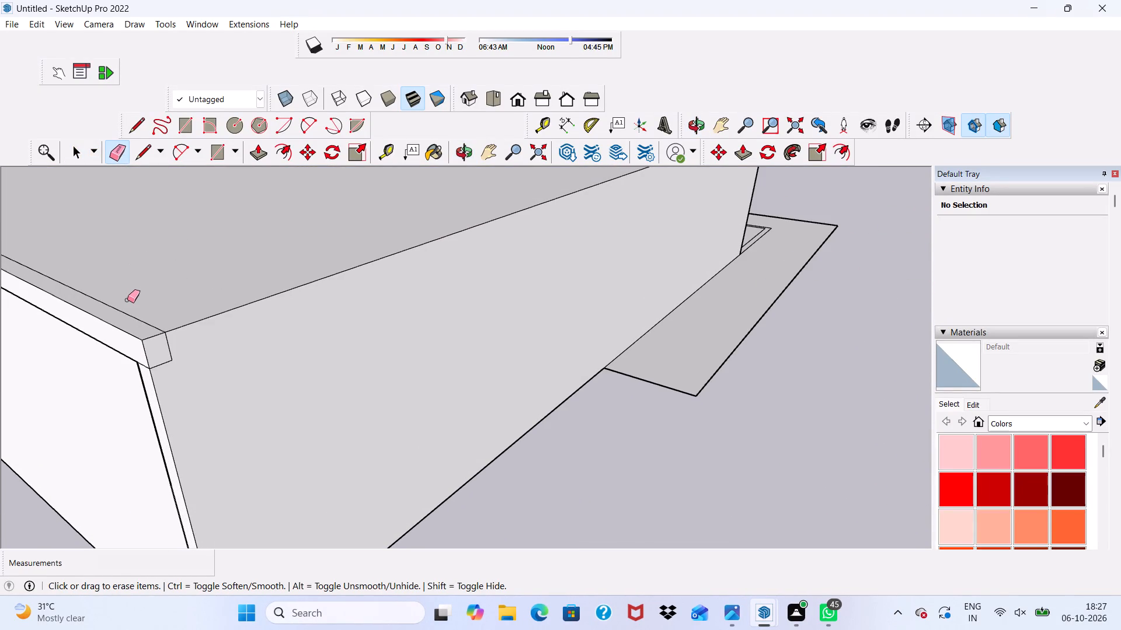
left_click_drag(126, 315, 140, 315)
Erase the bottom and side edges of the small square outline at the top corner of the grey wall.
scroll(140, 334, "up", 3)
left_click_drag(161, 362, 163, 363)
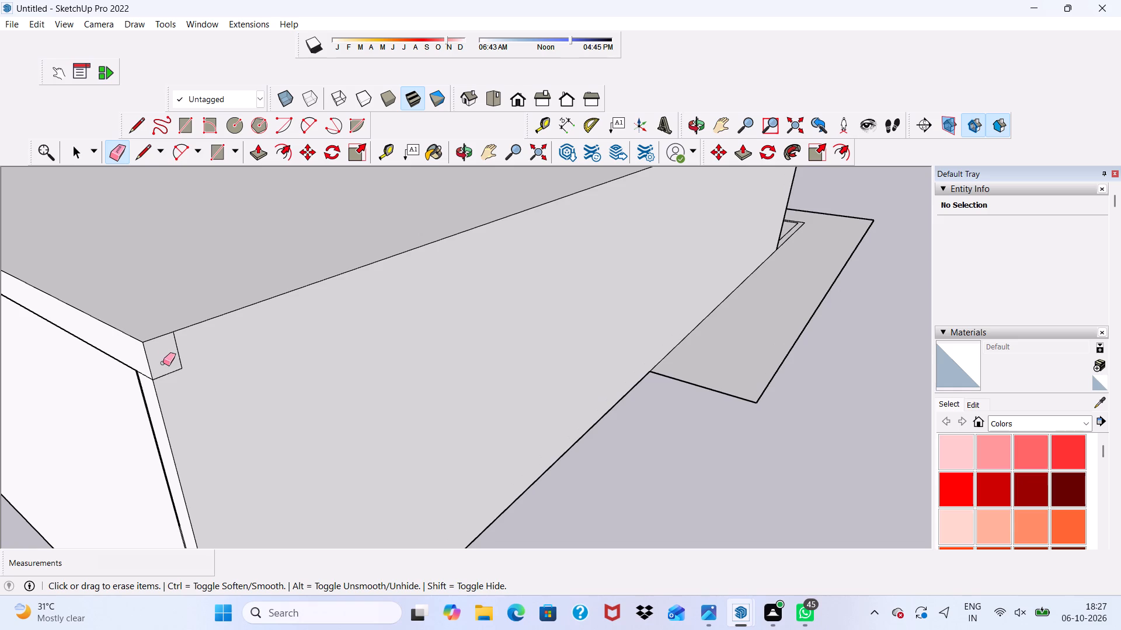
left_click_drag(163, 363, 168, 370)
left_click_drag(169, 367, 175, 367)
left_click_drag(162, 339, 170, 348)
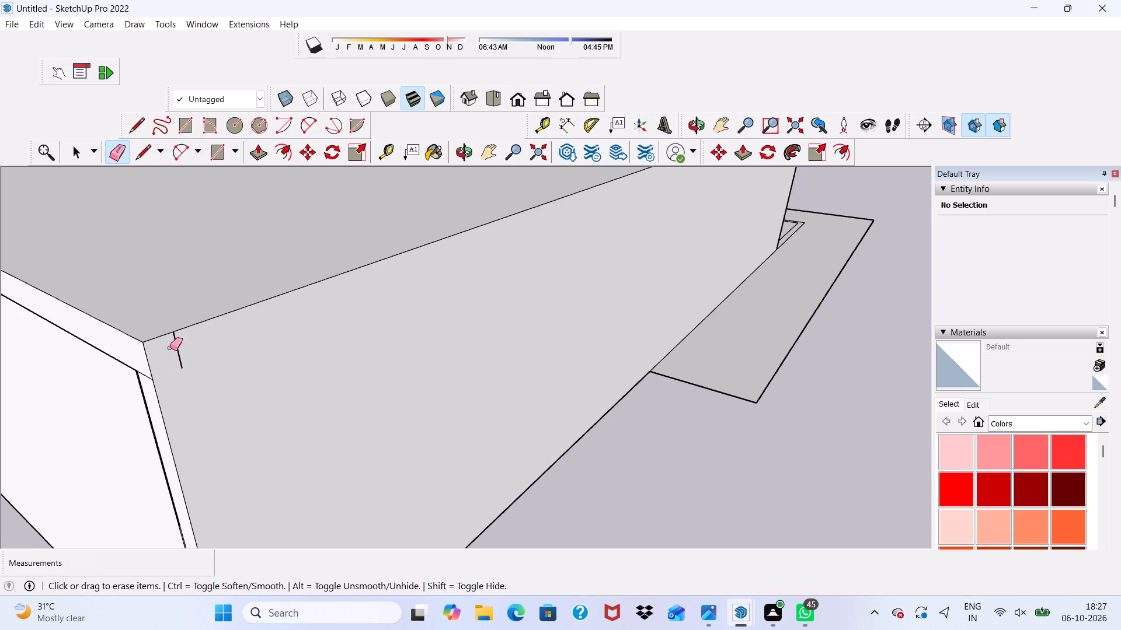
left_click(176, 339)
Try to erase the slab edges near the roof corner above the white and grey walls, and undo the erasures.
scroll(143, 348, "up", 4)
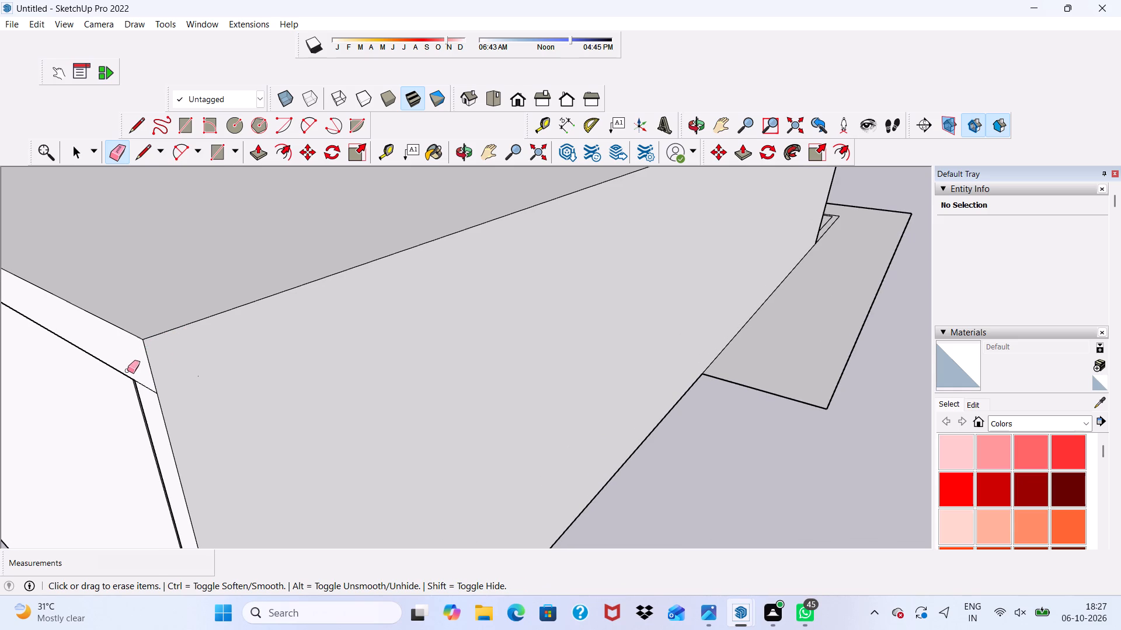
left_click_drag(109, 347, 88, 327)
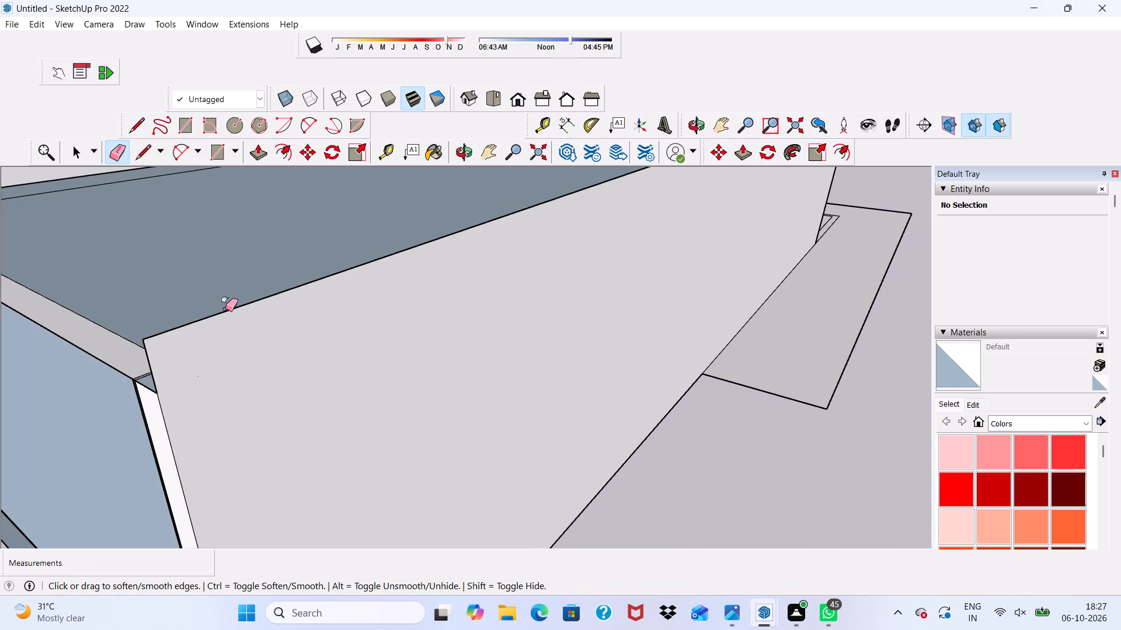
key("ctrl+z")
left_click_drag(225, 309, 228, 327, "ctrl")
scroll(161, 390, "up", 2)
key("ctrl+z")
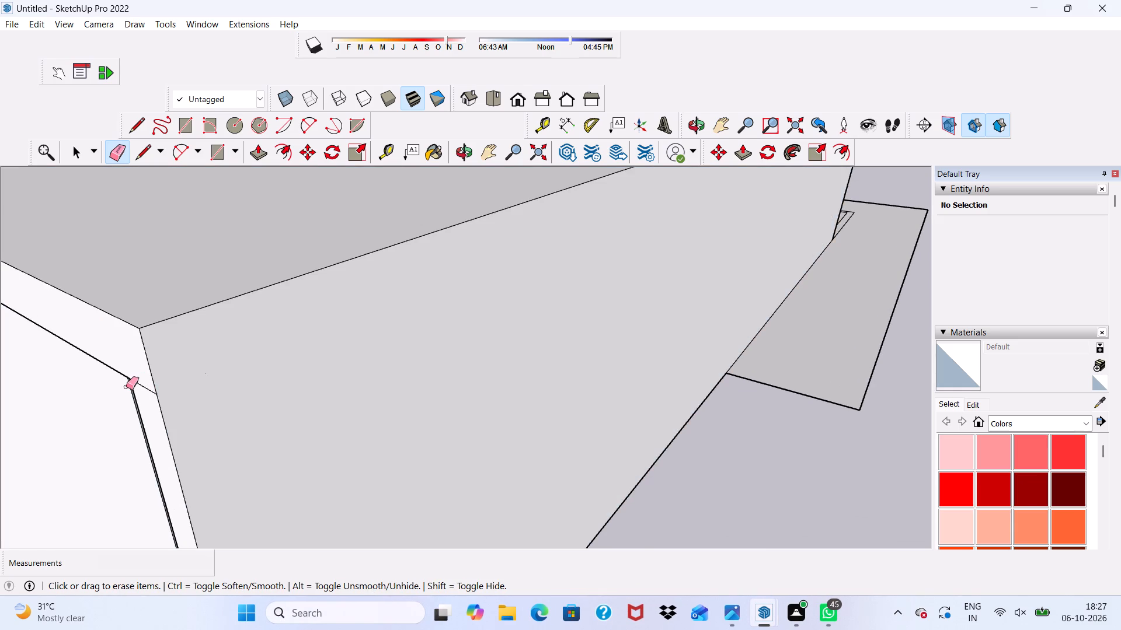
Erase the long slab joint line along the top of the white wall.
scroll(120, 400, "up", 3)
left_click_drag(117, 367, 117, 362)
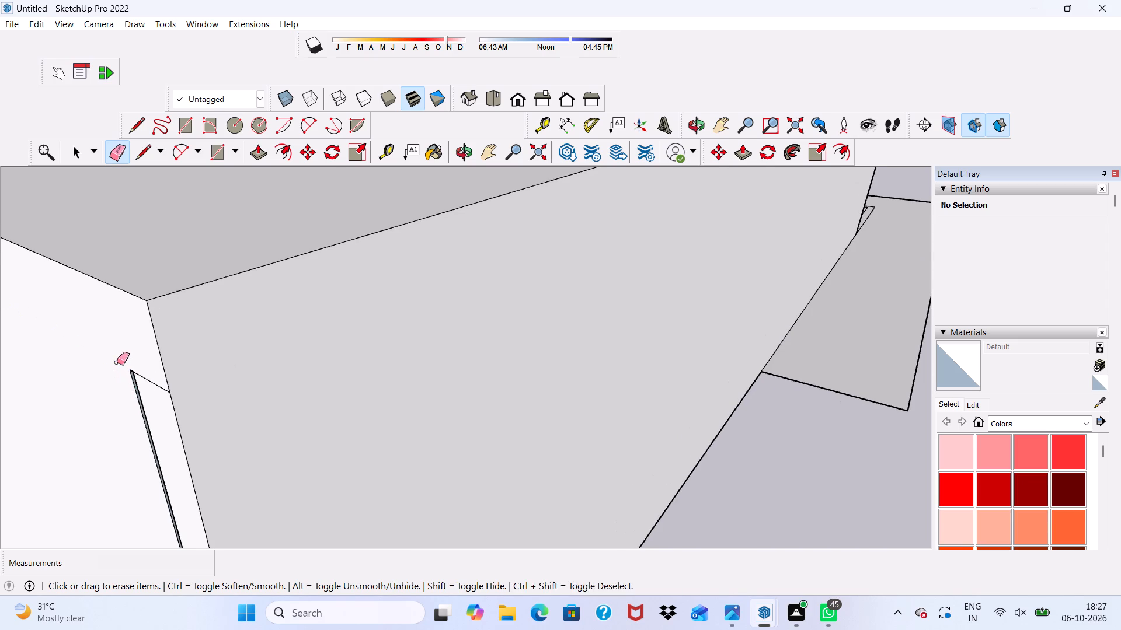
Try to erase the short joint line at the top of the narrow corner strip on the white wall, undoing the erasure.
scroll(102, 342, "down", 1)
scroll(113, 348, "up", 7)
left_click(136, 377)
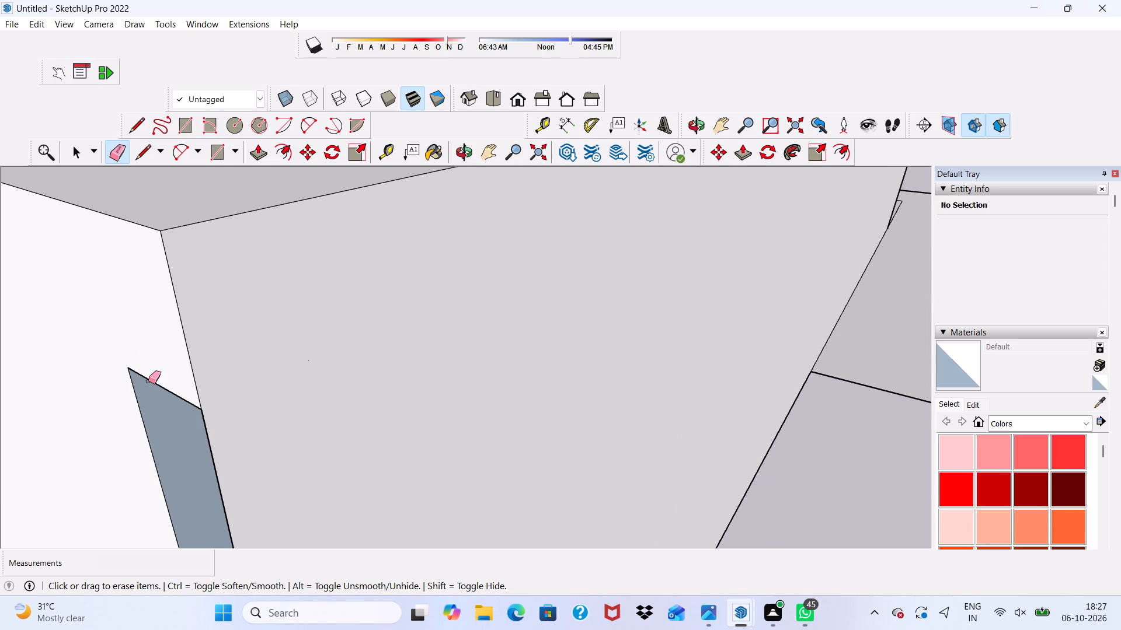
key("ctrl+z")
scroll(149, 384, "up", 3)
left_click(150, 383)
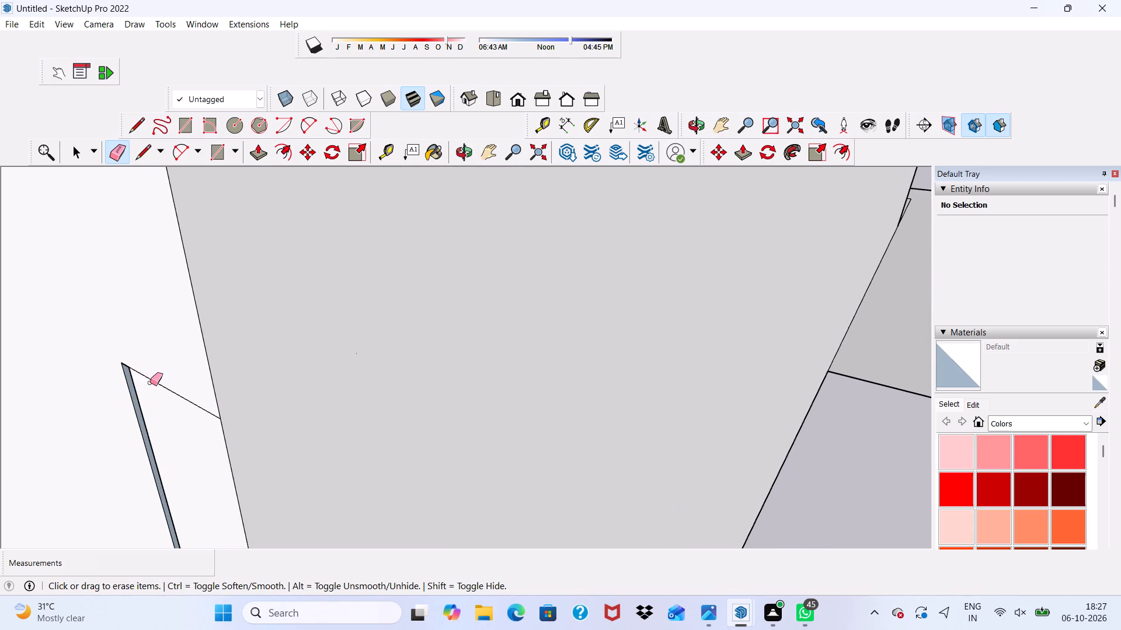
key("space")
Push/Pull the narrow recessed strip face beside the white wall's corner by 7/8" to the level of the adjoining corner face.
scroll(148, 372, "down", 3)
scroll(500, 324, "down", 1)
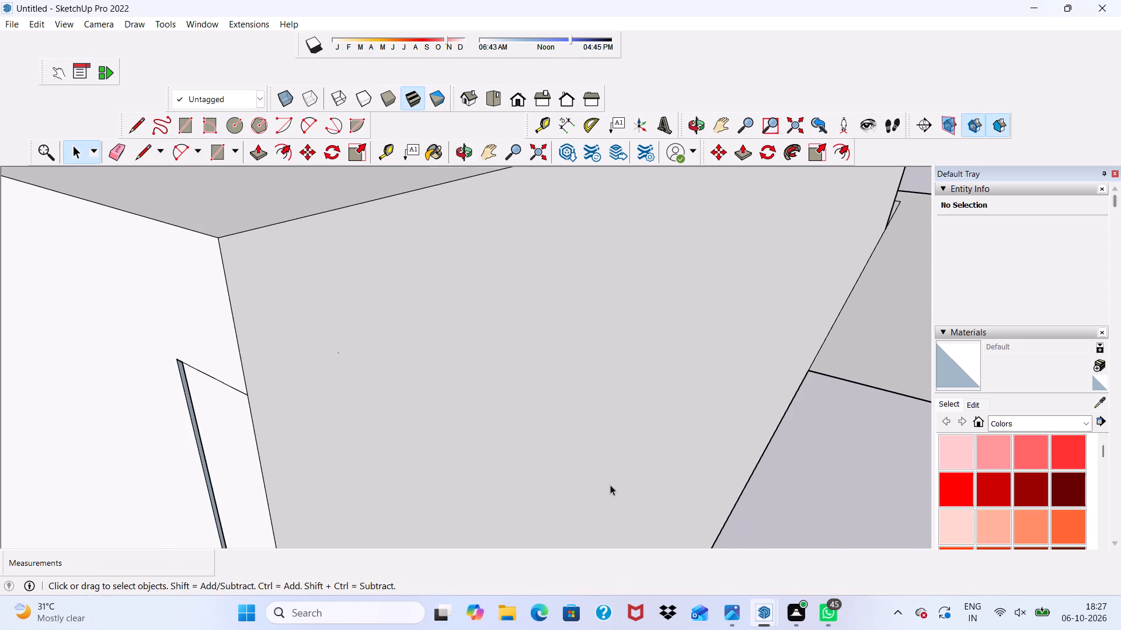
scroll(466, 587, "down", 1)
scroll(454, 459, "down", 5)
scroll(334, 440, "up", 7)
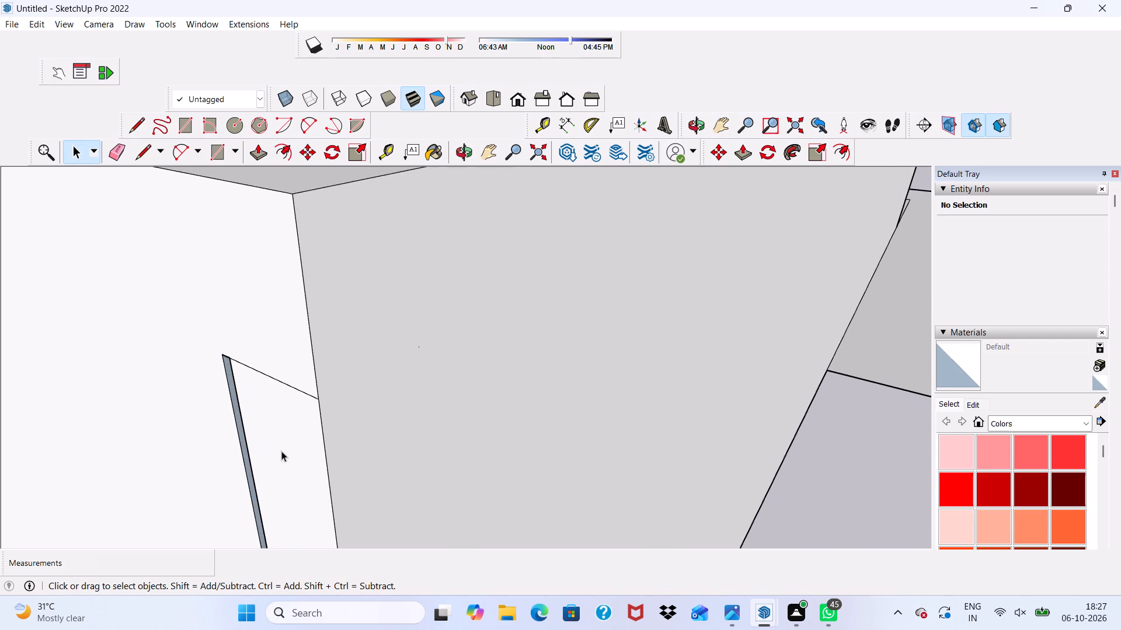
scroll(281, 451, "up", 7)
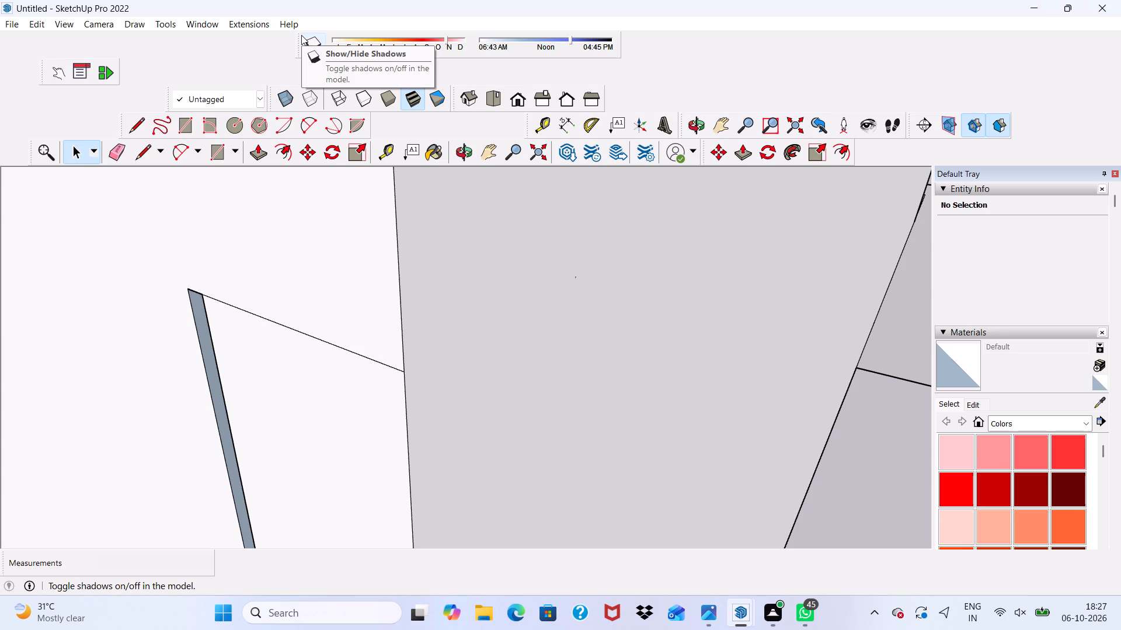
left_click(210, 347)
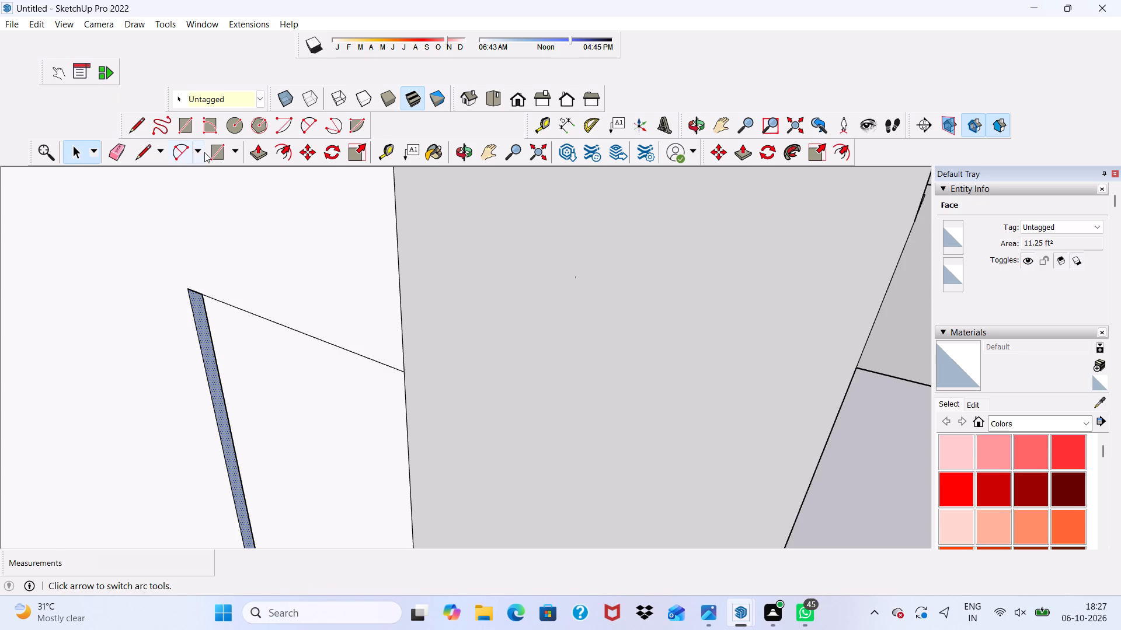
left_click(262, 160)
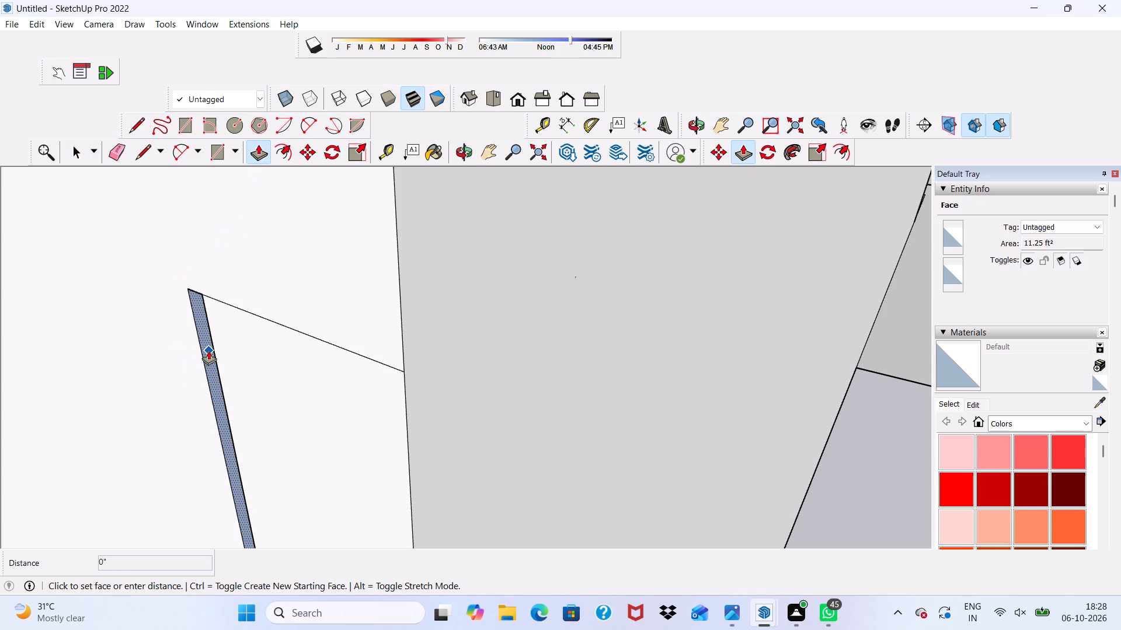
left_click(208, 351)
left_click(325, 400)
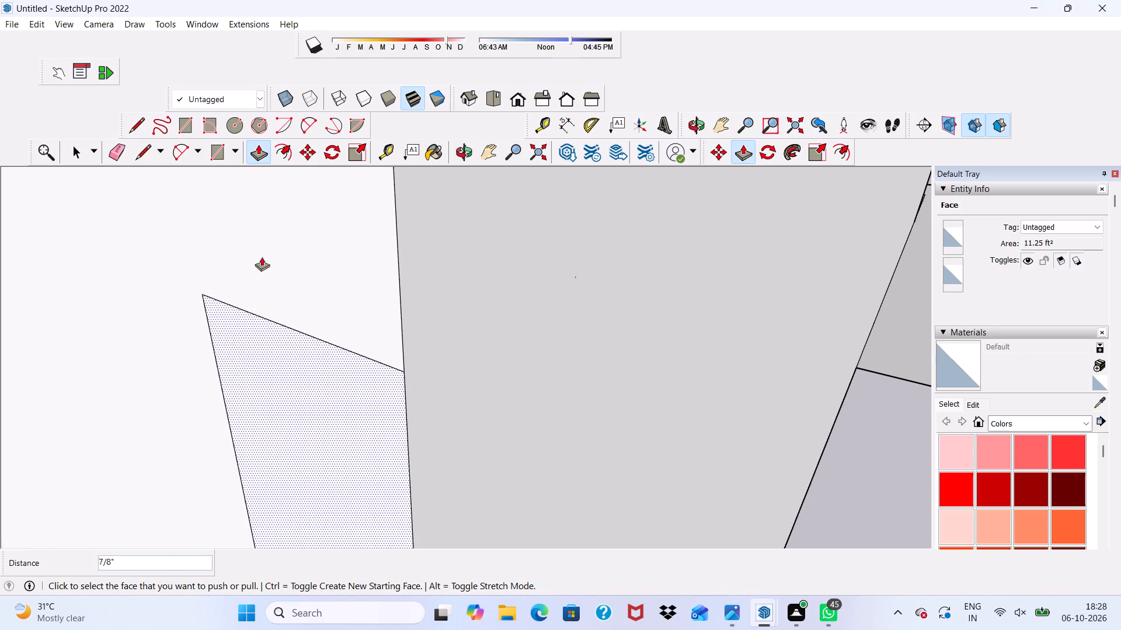
Erase the short top edge and the vertical edge outlining the corner strip on the white wall.
left_click(119, 154)
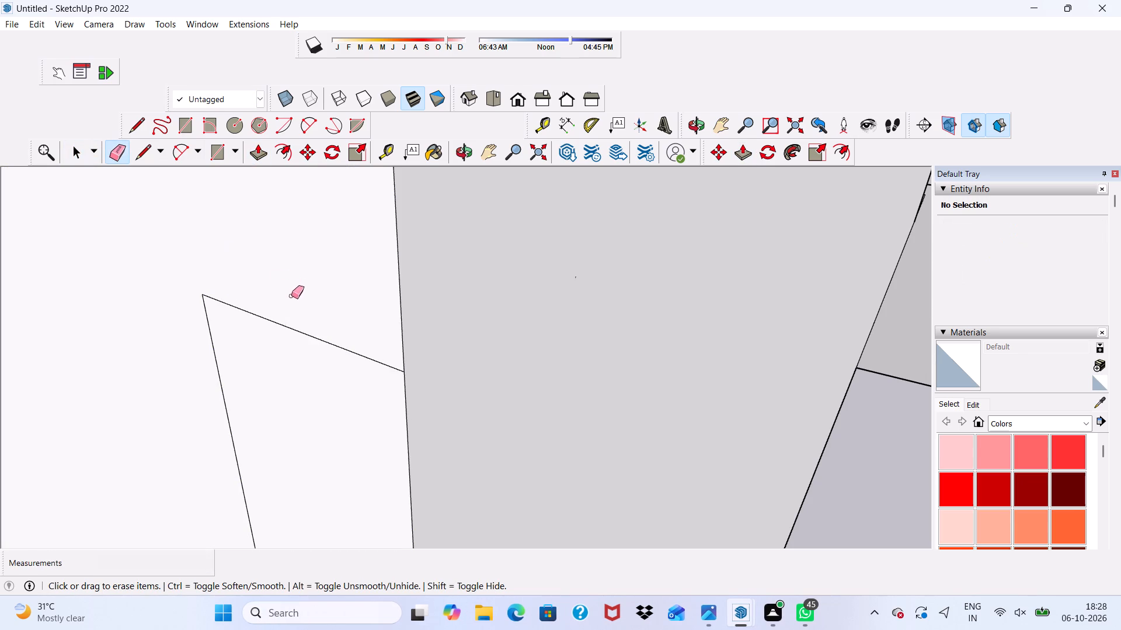
left_click_drag(269, 292, 270, 320)
left_click_drag(232, 357, 213, 375)
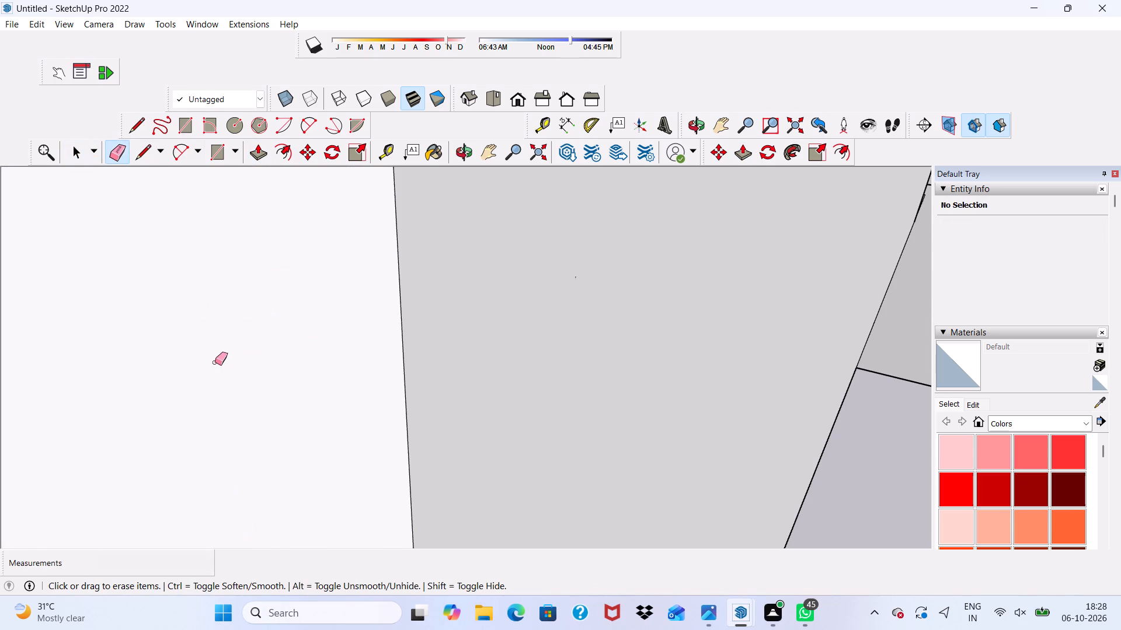
Erase the remaining lower vertical seam line on the white wall beside the grey wall's corner.
scroll(76, 267, "down", 9)
scroll(50, 291, "up", 1)
scroll(48, 293, "down", 13)
scroll(247, 289, "up", 2)
scroll(225, 267, "down", 10)
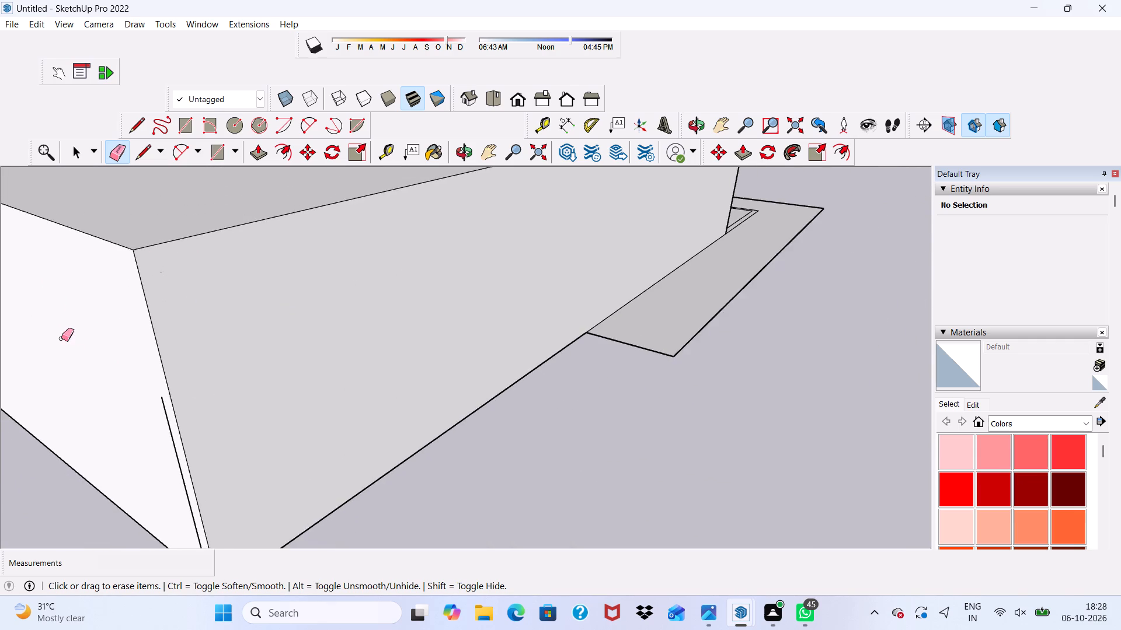
scroll(126, 378, "up", 4)
scroll(153, 360, "down", 3)
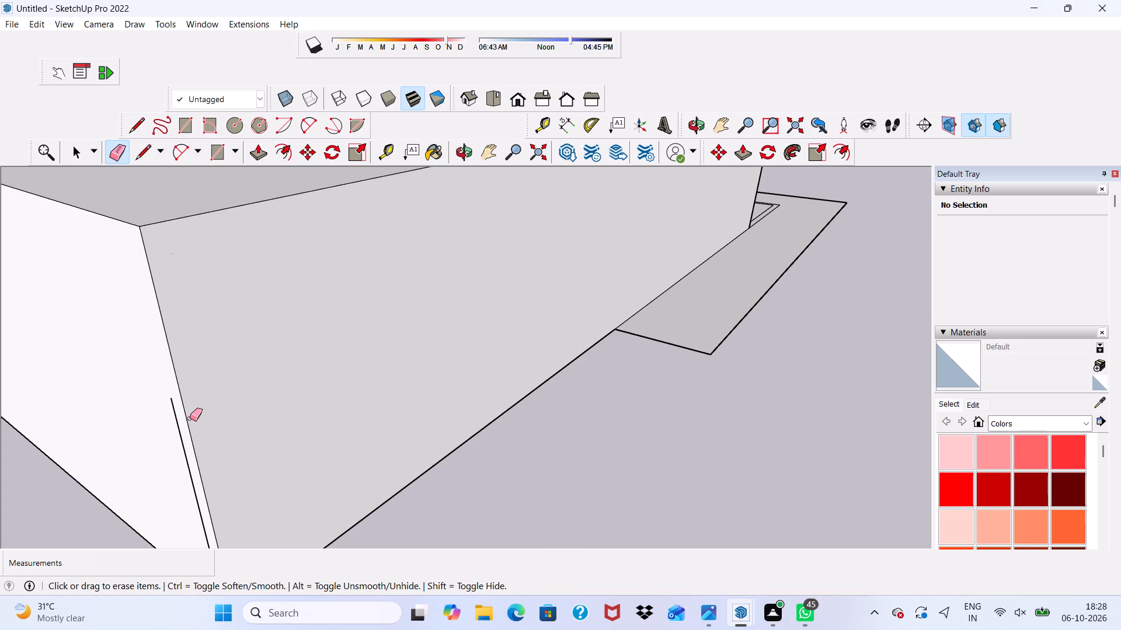
left_click(180, 431)
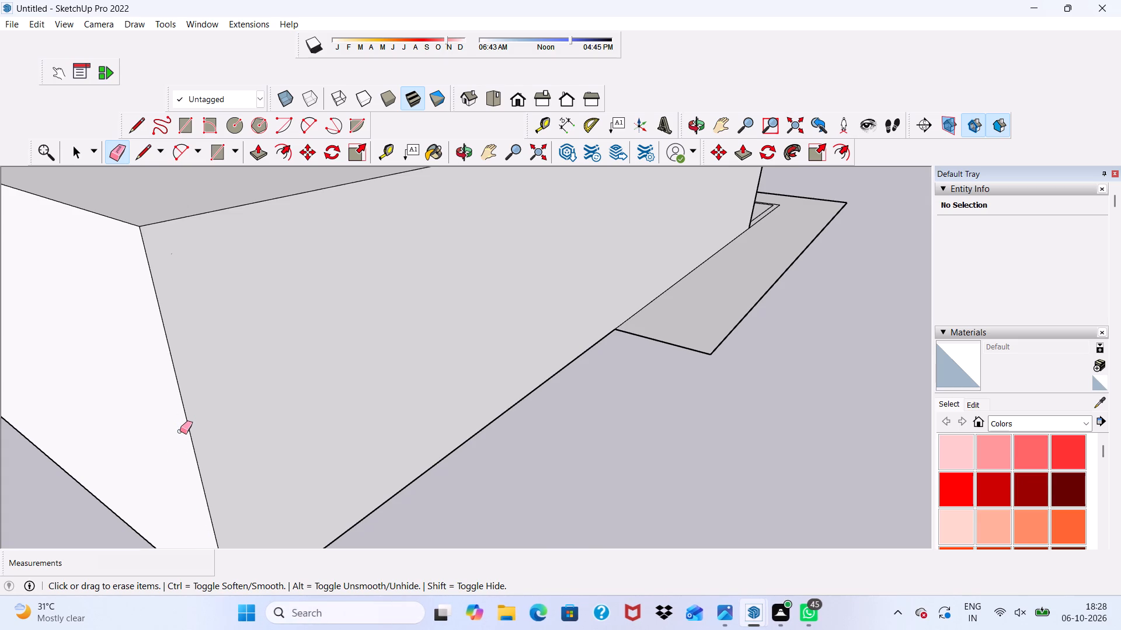
Examine the whole building from a distance and from its other side for leftover seam lines on the roof.
scroll(263, 404, "right", 2)
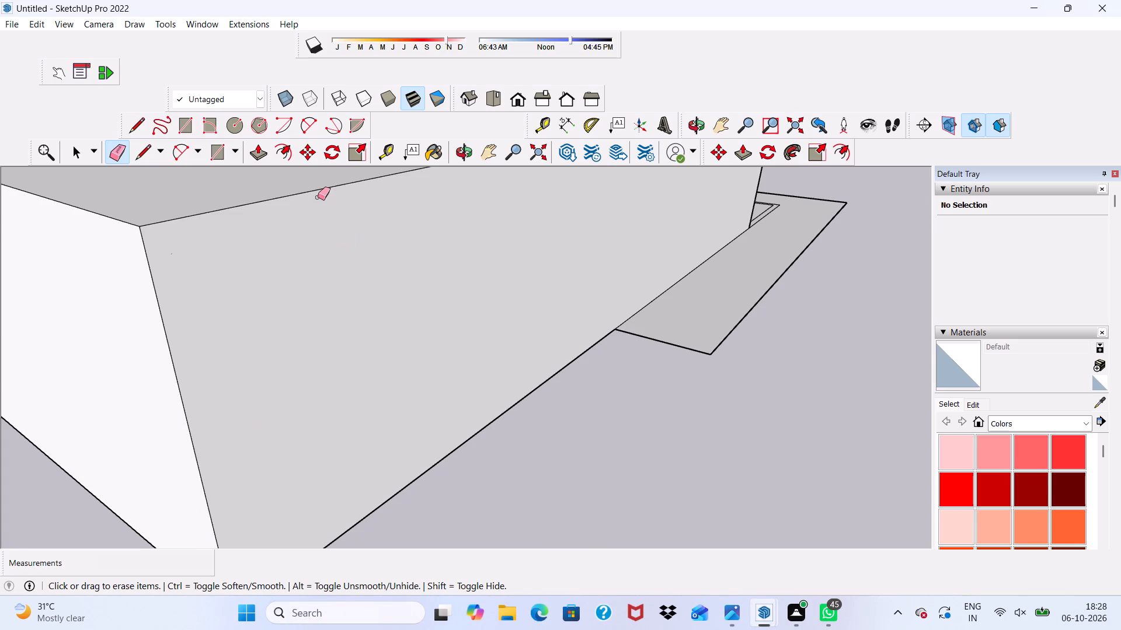
left_click(459, 164)
right_click(445, 226)
scroll(445, 226, "right", 1)
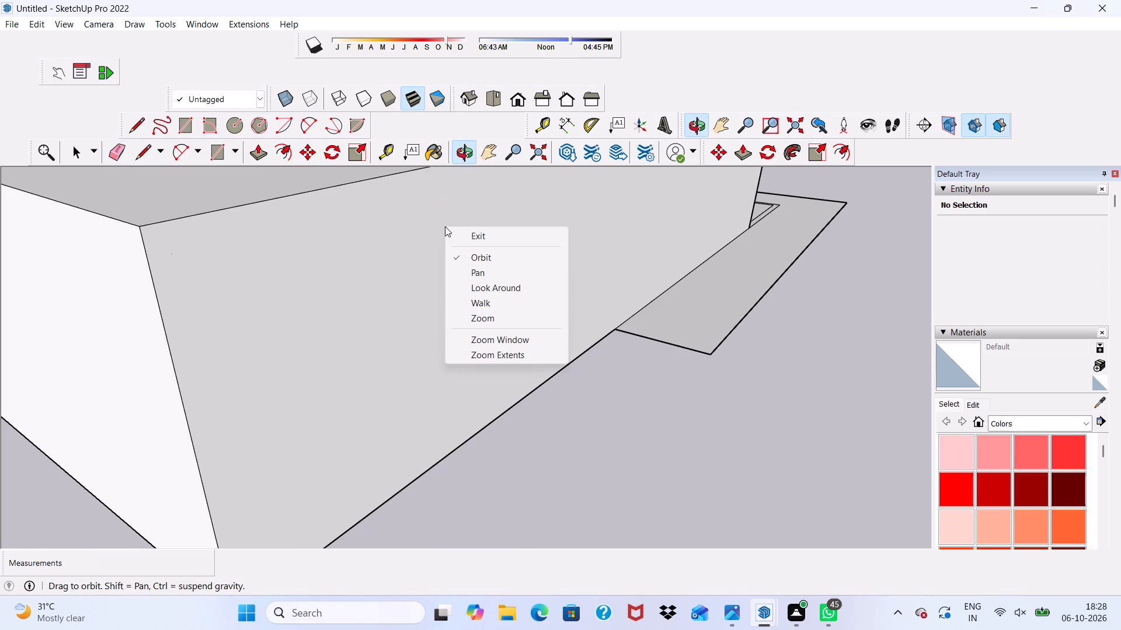
scroll(445, 226, "right", 1)
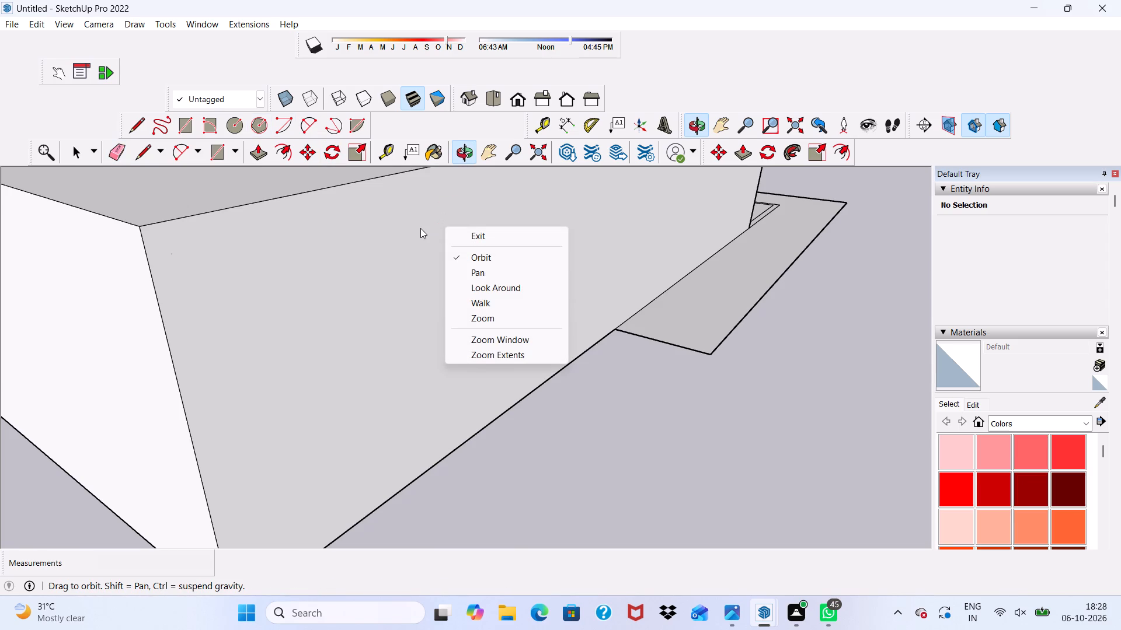
double_click(420, 228)
scroll(420, 228, "down", 1)
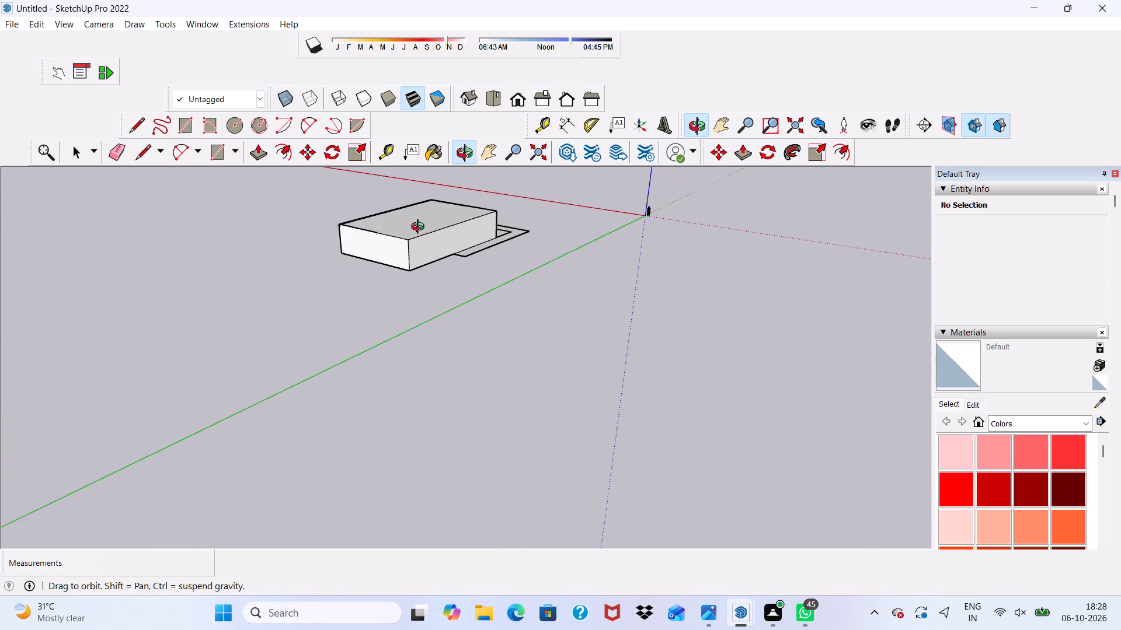
scroll(420, 228, "down", 1)
scroll(420, 228, "up", 1)
scroll(420, 228, "down", 3)
scroll(415, 228, "up", 1)
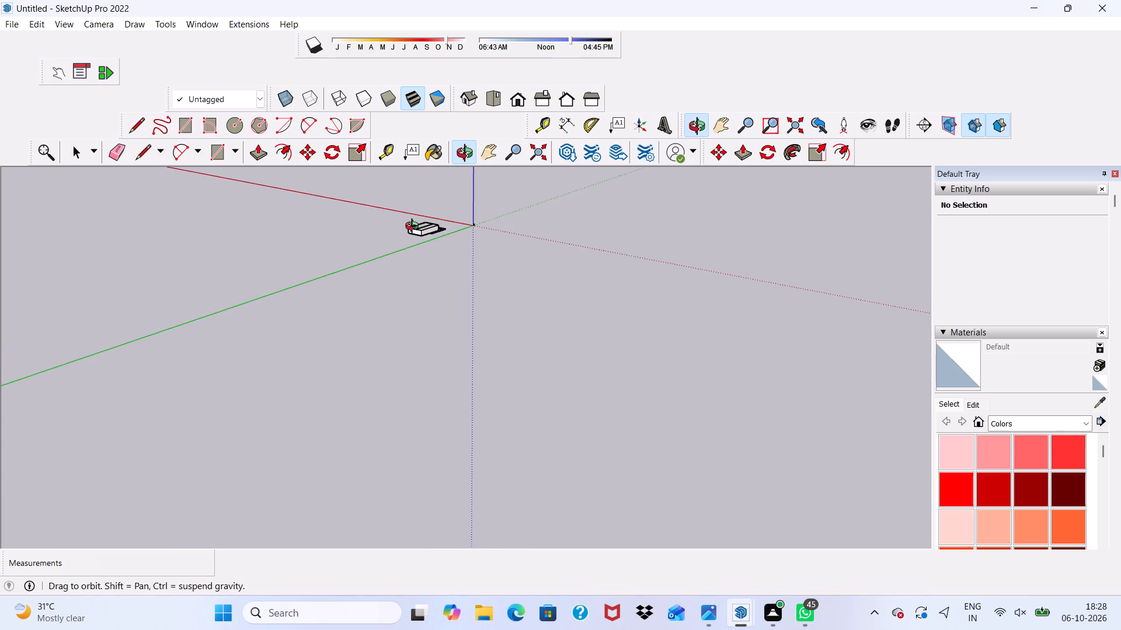
scroll(415, 228, "up", 4, "ctrl")
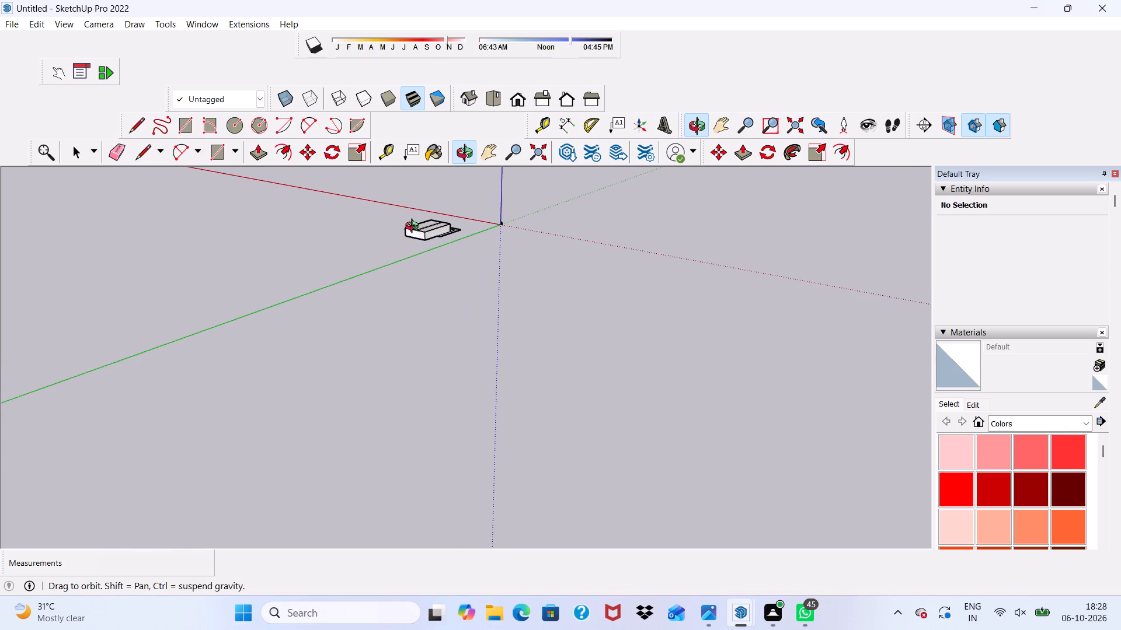
scroll(415, 228, "up", 10, "ctrl")
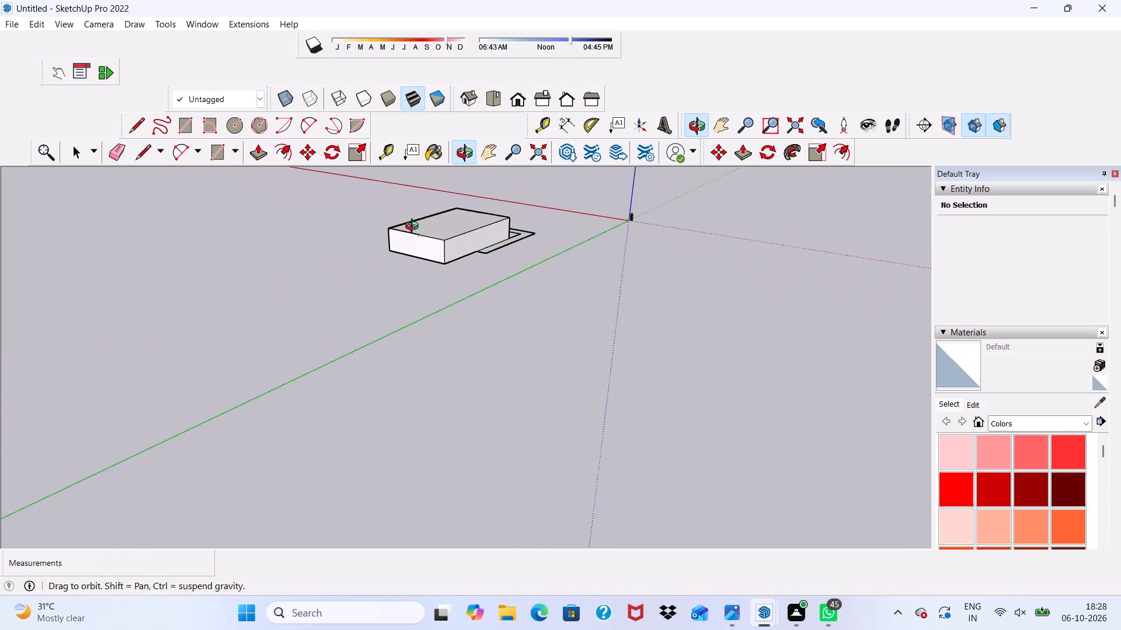
scroll(415, 228, "up", 4, "ctrl")
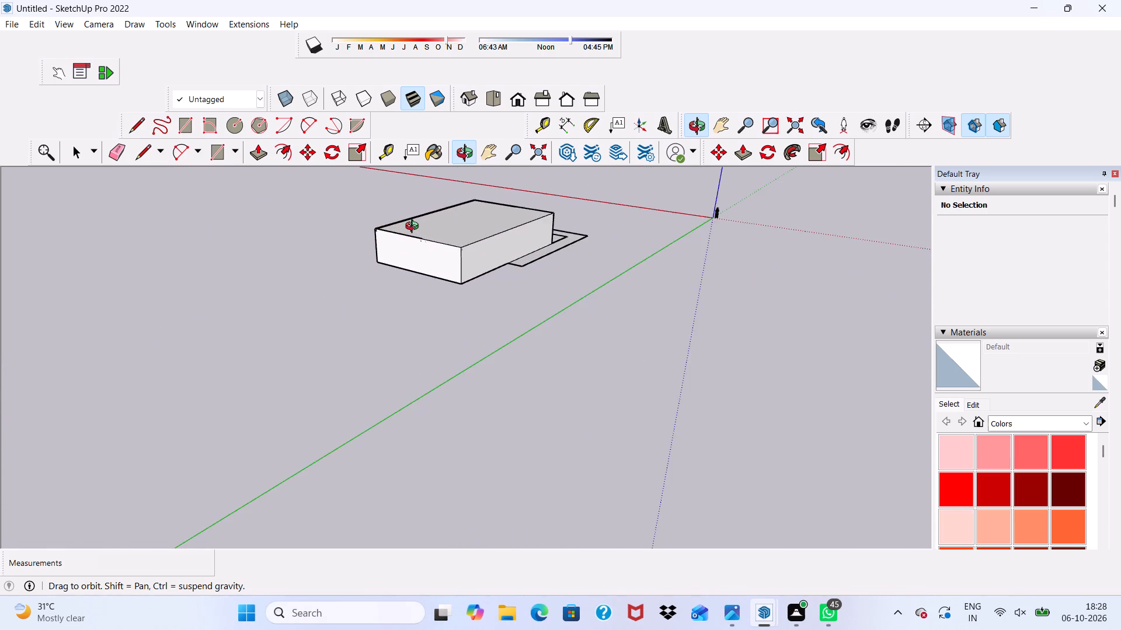
scroll(415, 226, "down", 2)
scroll(415, 226, "up", 1)
scroll(415, 226, "down", 1)
scroll(415, 226, "up", 4, "ctrl")
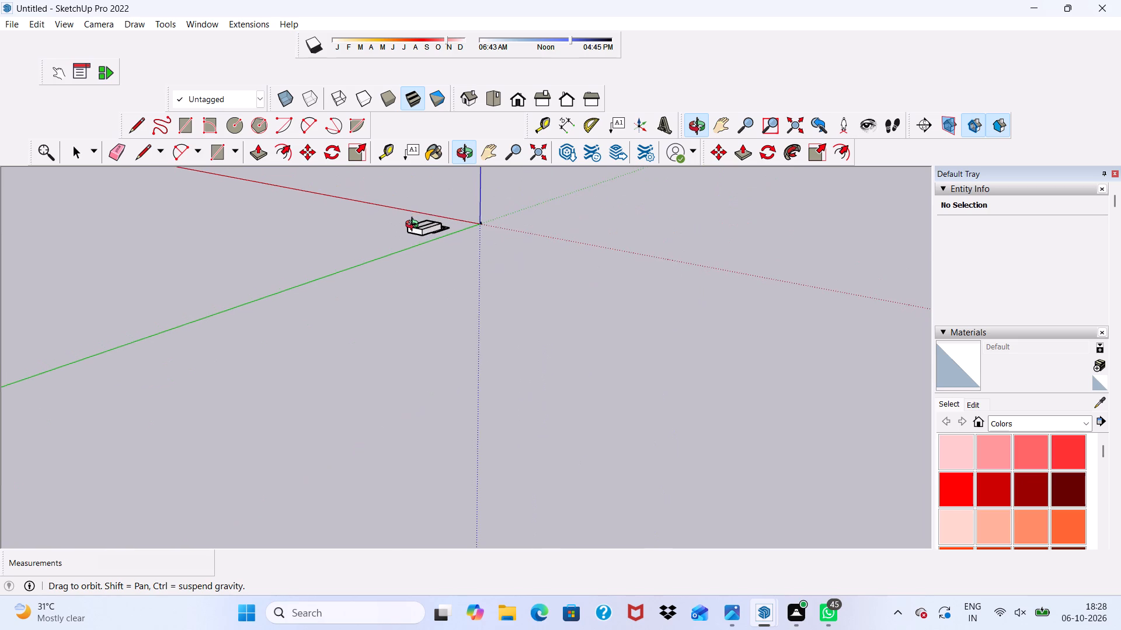
scroll(415, 226, "up", 17, "ctrl")
scroll(415, 226, "up", 1)
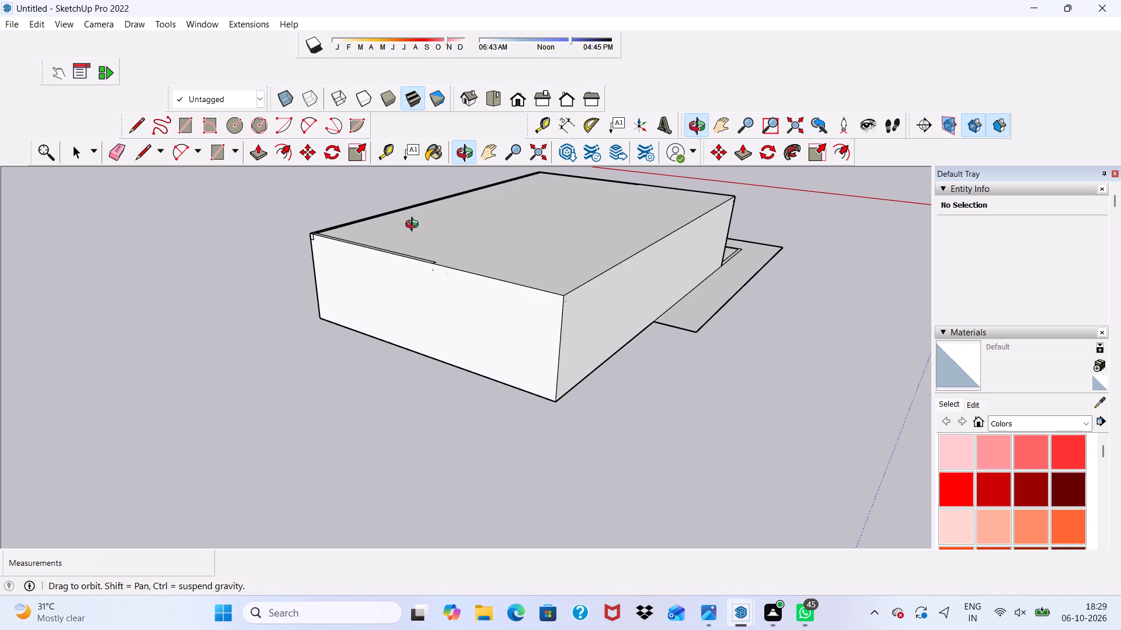
scroll(702, 317, "down", 1)
middle_click_drag(687, 306, 681, 327)
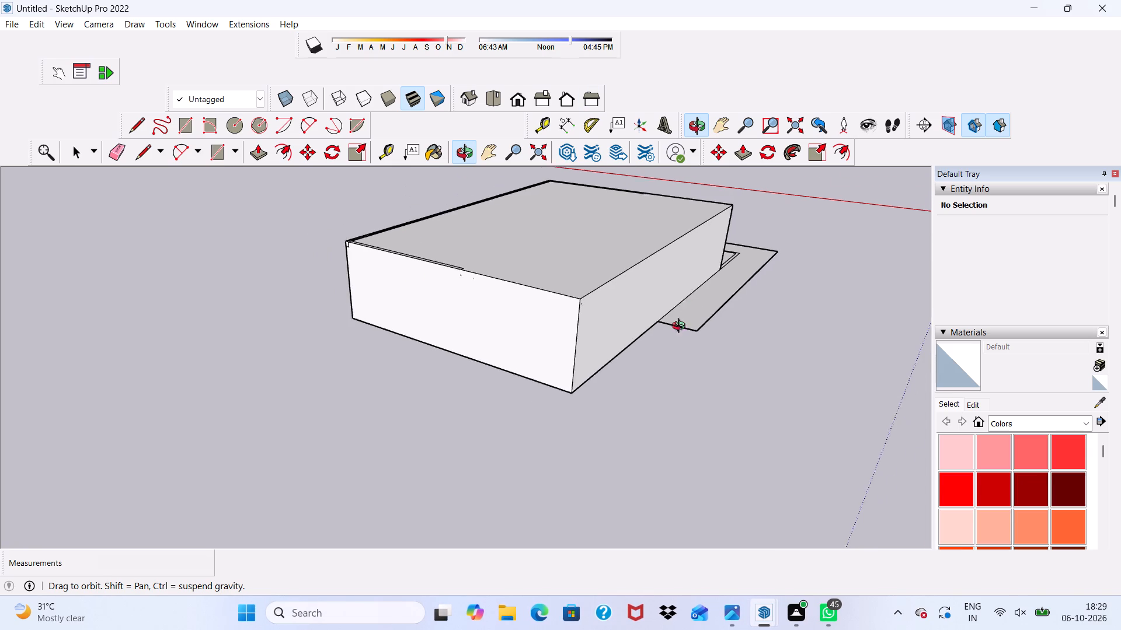
middle_click_drag(681, 327, 105, 319)
scroll(303, 357, "up", 3)
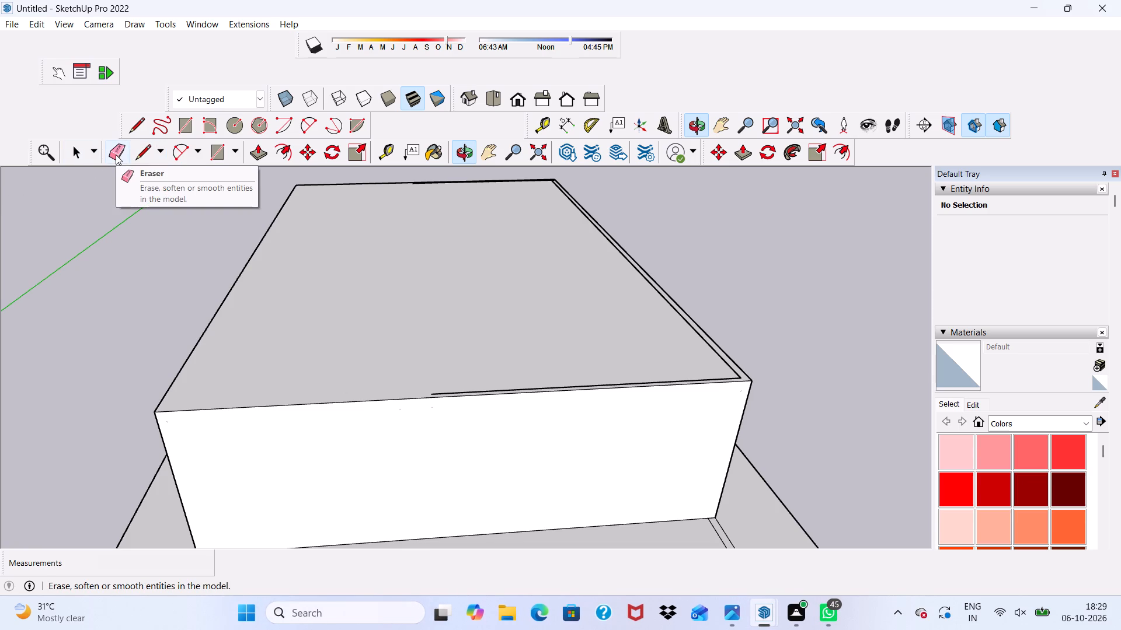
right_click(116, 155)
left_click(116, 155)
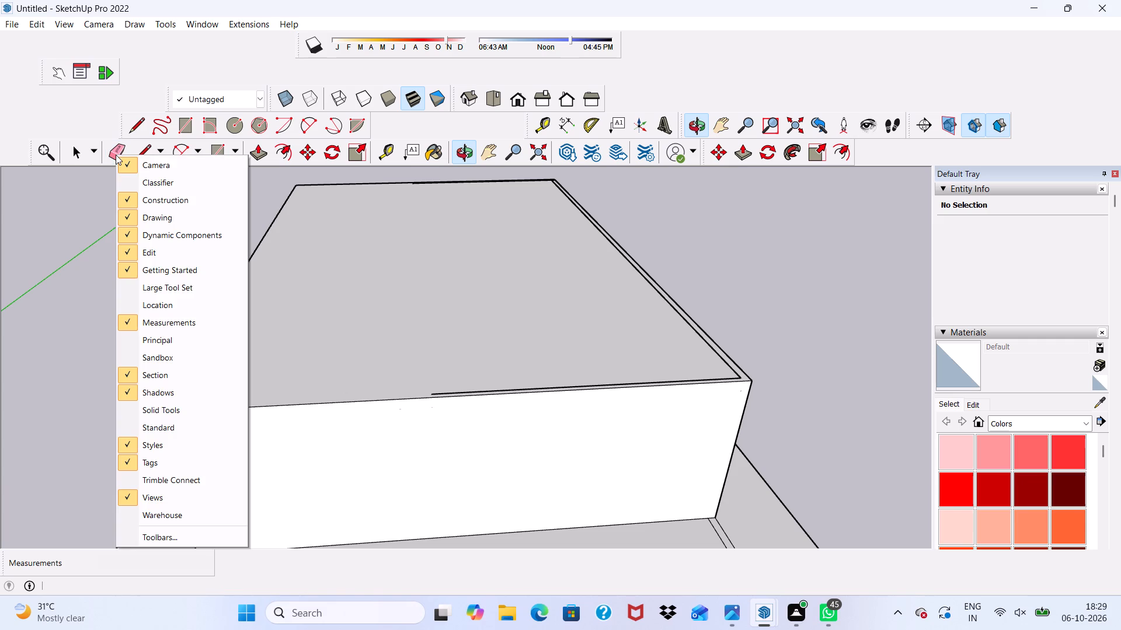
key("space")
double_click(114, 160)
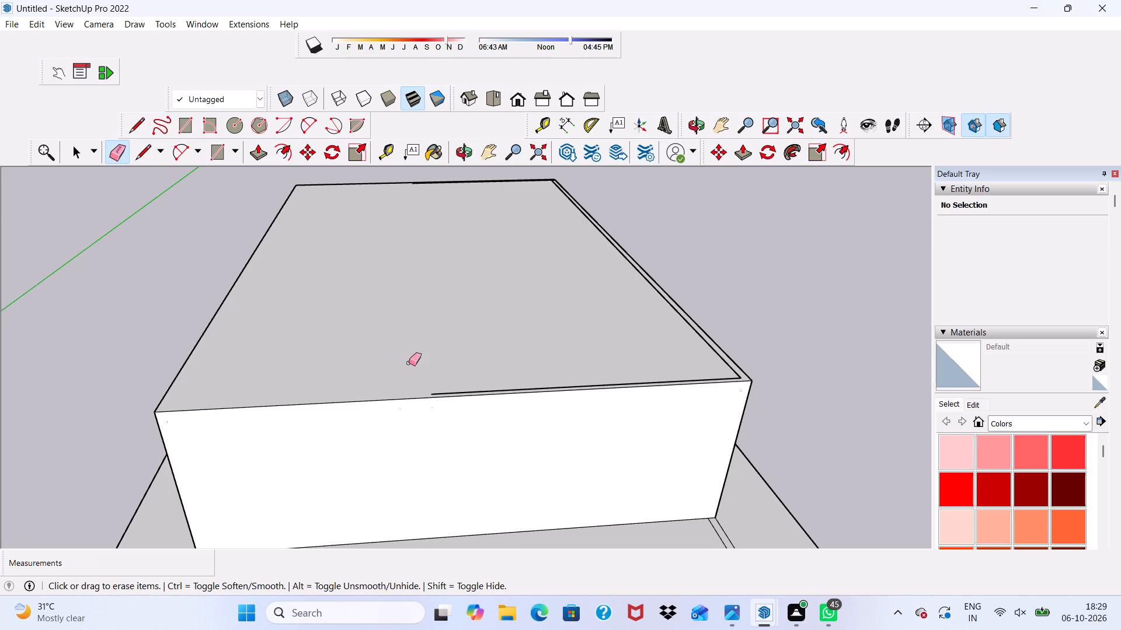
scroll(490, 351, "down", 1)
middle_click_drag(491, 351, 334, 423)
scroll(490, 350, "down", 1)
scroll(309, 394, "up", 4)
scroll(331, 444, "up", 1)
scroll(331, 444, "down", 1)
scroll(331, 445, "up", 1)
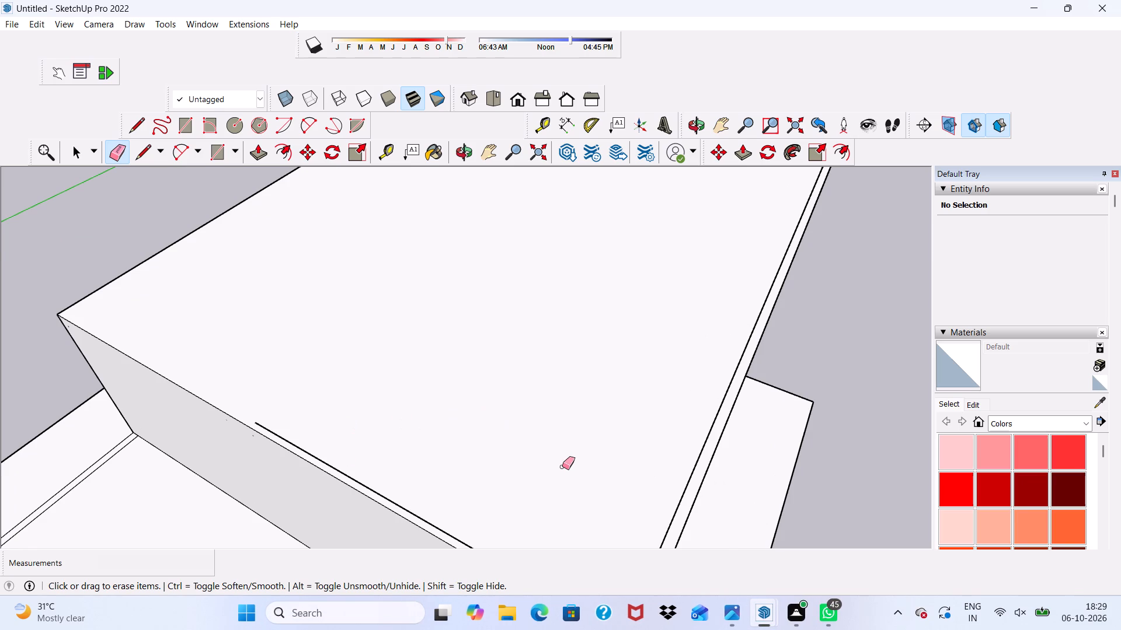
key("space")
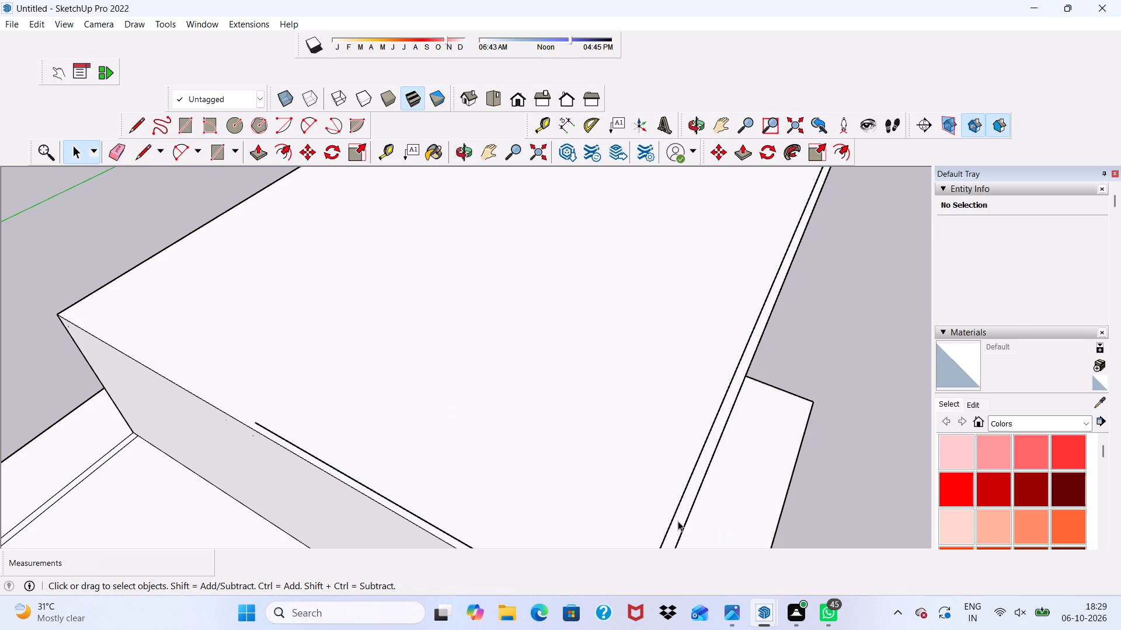
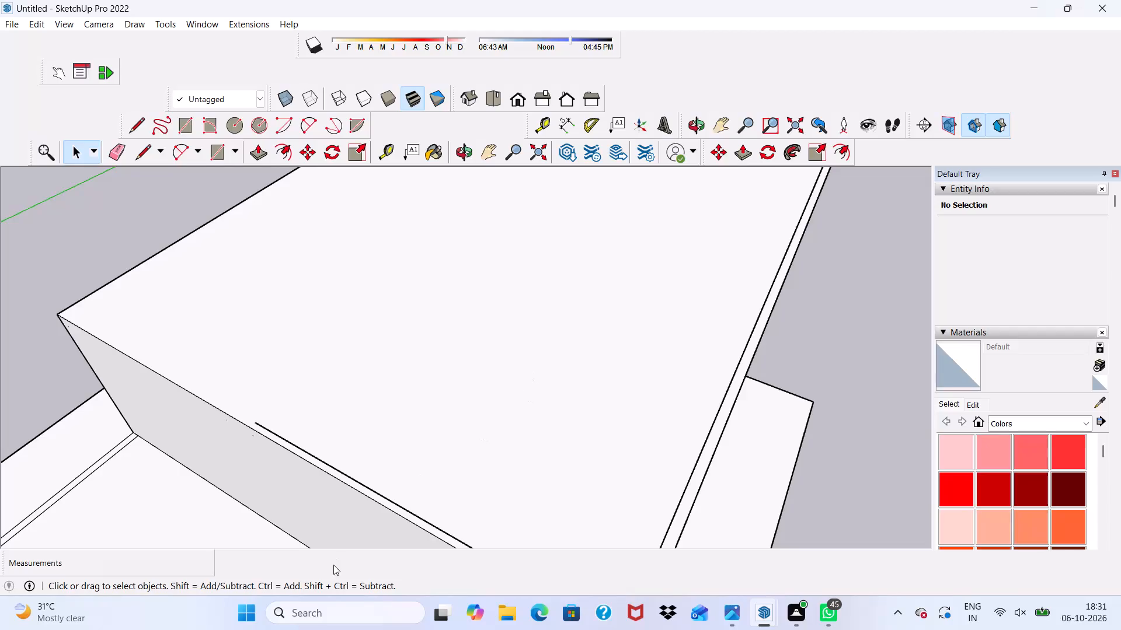
Examine the partial seam line along the roof's edge above the white end wall.
scroll(360, 444, "down", 3)
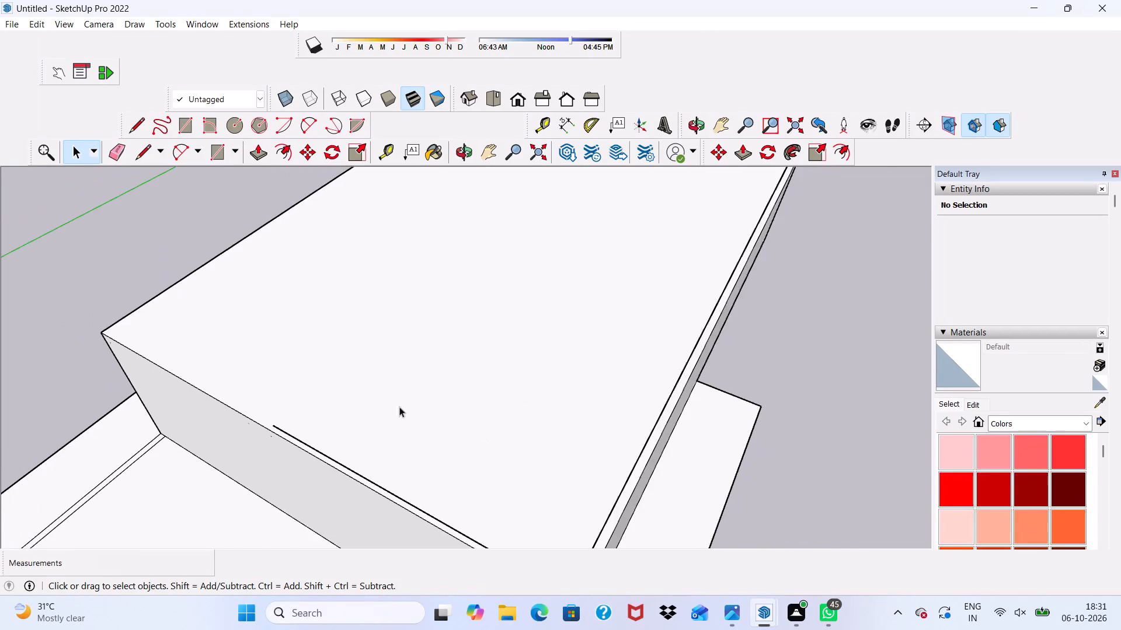
scroll(435, 360, "up", 5)
scroll(435, 360, "down", 9)
middle_click_drag(362, 509, 466, 393)
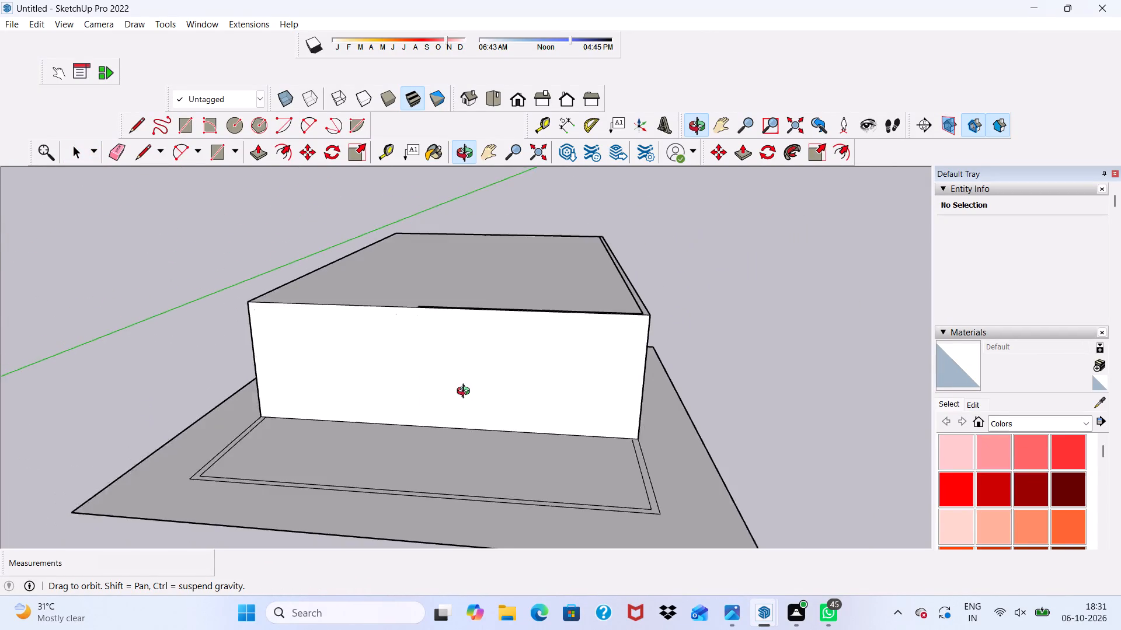
middle_click_drag(466, 393, 471, 395)
scroll(471, 395, "up", 3)
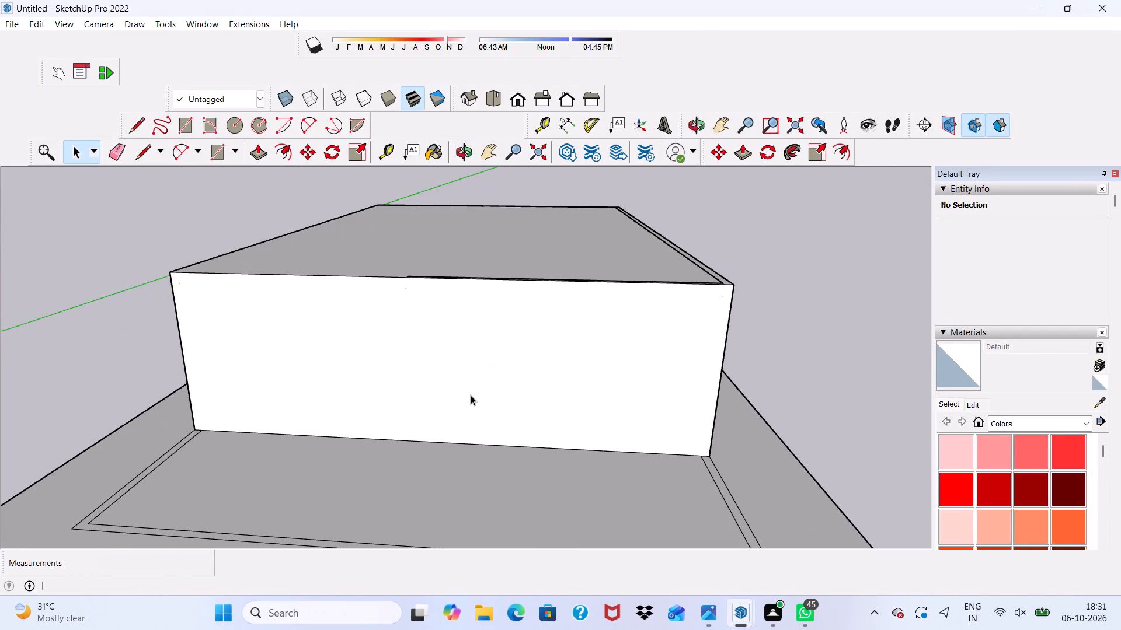
scroll(471, 395, "up", 1)
scroll(480, 248, "down", 5)
scroll(481, 242, "up", 5)
scroll(481, 242, "down", 4)
middle_click_drag(502, 253, 516, 303)
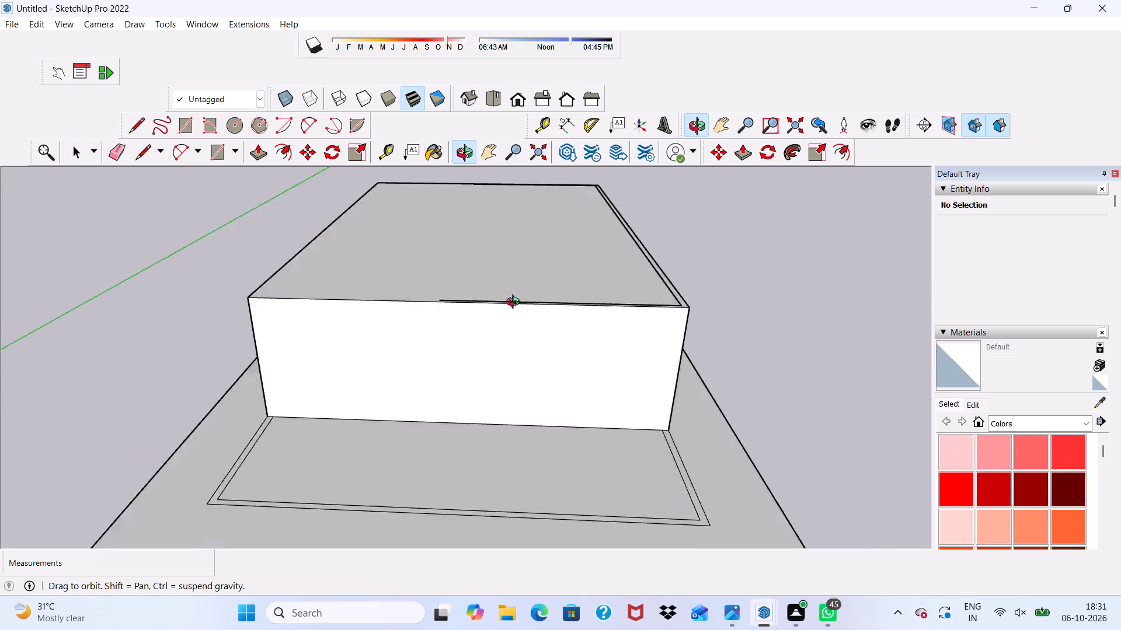
middle_click_drag(516, 303, 520, 327)
scroll(520, 327, "up", 5)
scroll(520, 327, "down", 5)
middle_click_drag(466, 380, 487, 290)
scroll(487, 290, "up", 3)
Undo the recent corner and roof seam edits back to the roof still divided by its lengthwise seam line.
key("ctrl+z")
key("ctrl+z")
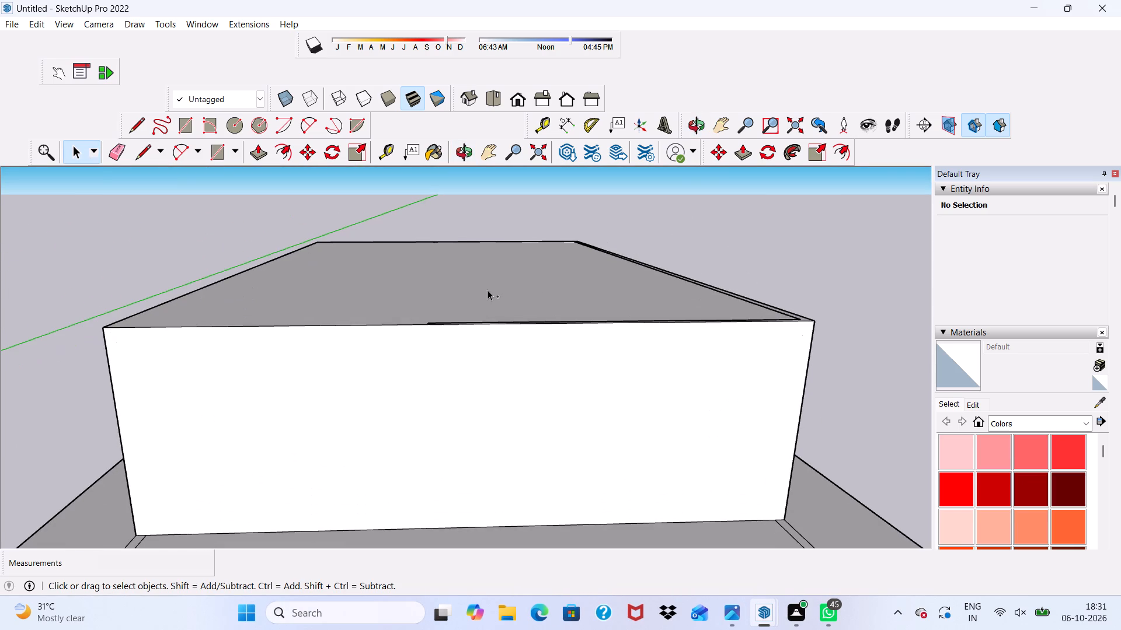
key("ctrl+z")
scroll(468, 321, "up", 3, "ctrl")
key("ctrl+z")
left_click(468, 321, "ctrl")
key("ctrl+z")
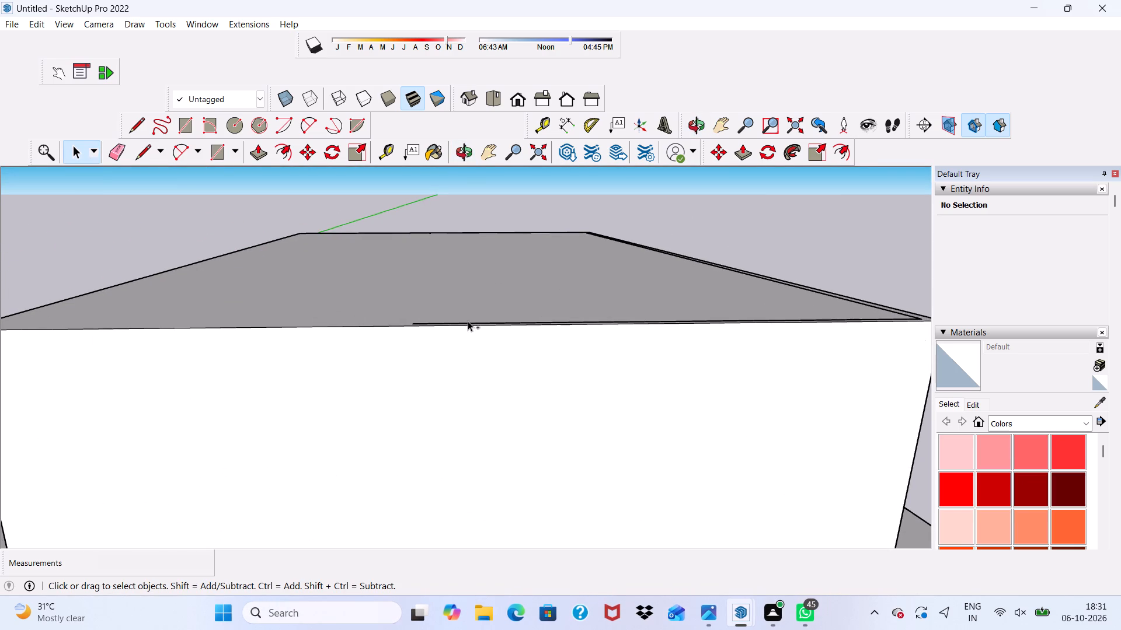
key("ctrl+z")
key("ctrl+z")
left_click(468, 321, "ctrl")
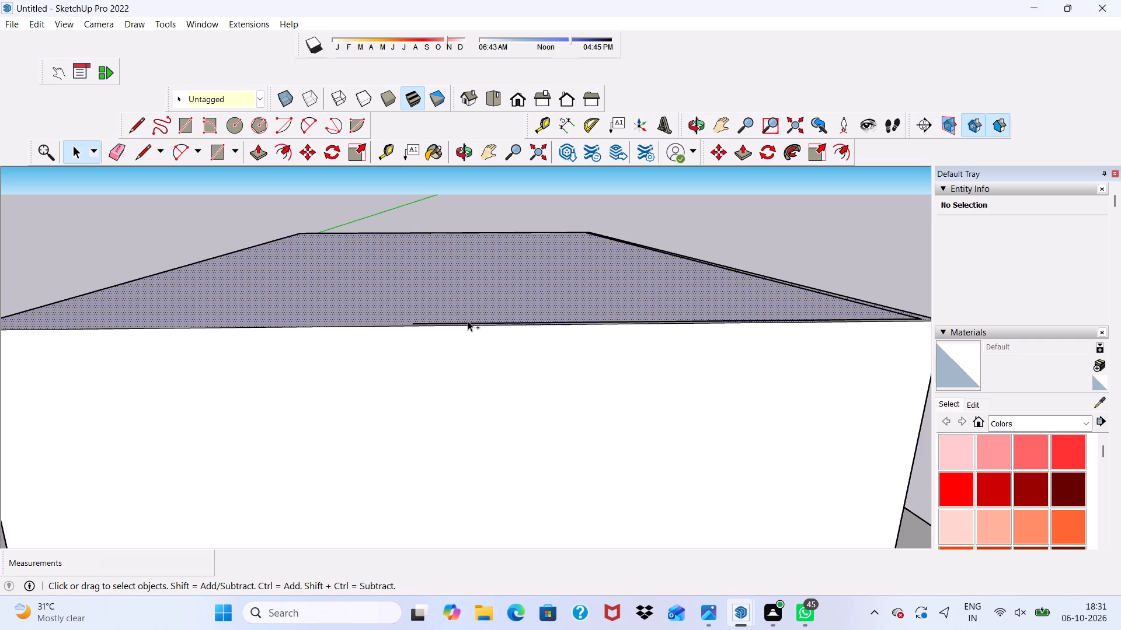
key("ctrl+z")
key("ctrl+z")
key("ctrl+z")
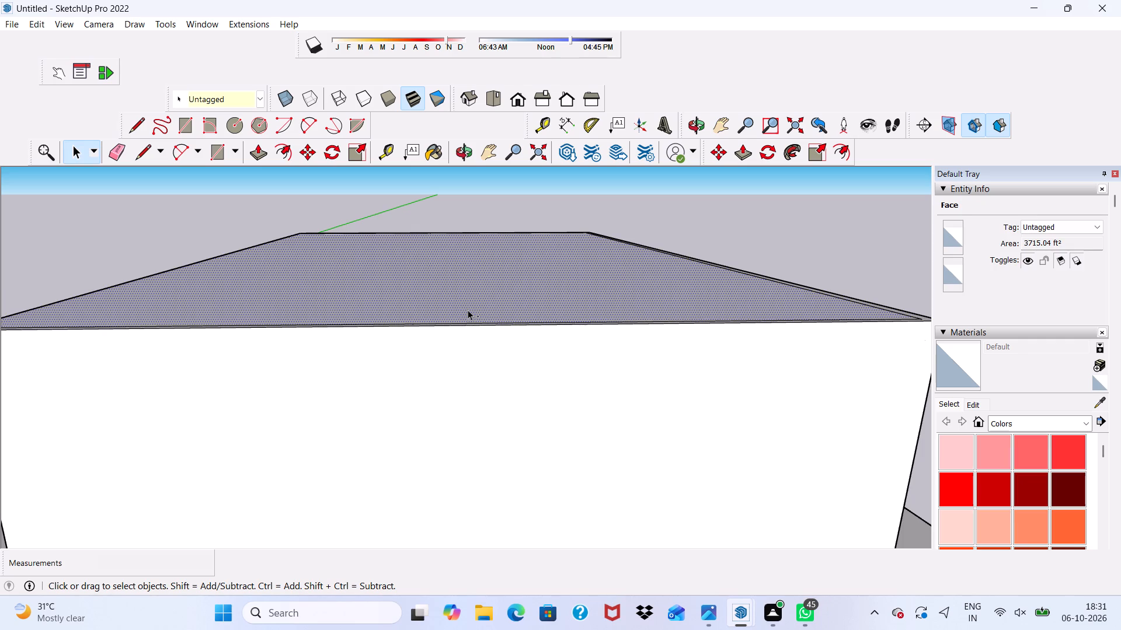
key("ctrl+z")
key("ctrl+z")
key("ctrl+z")
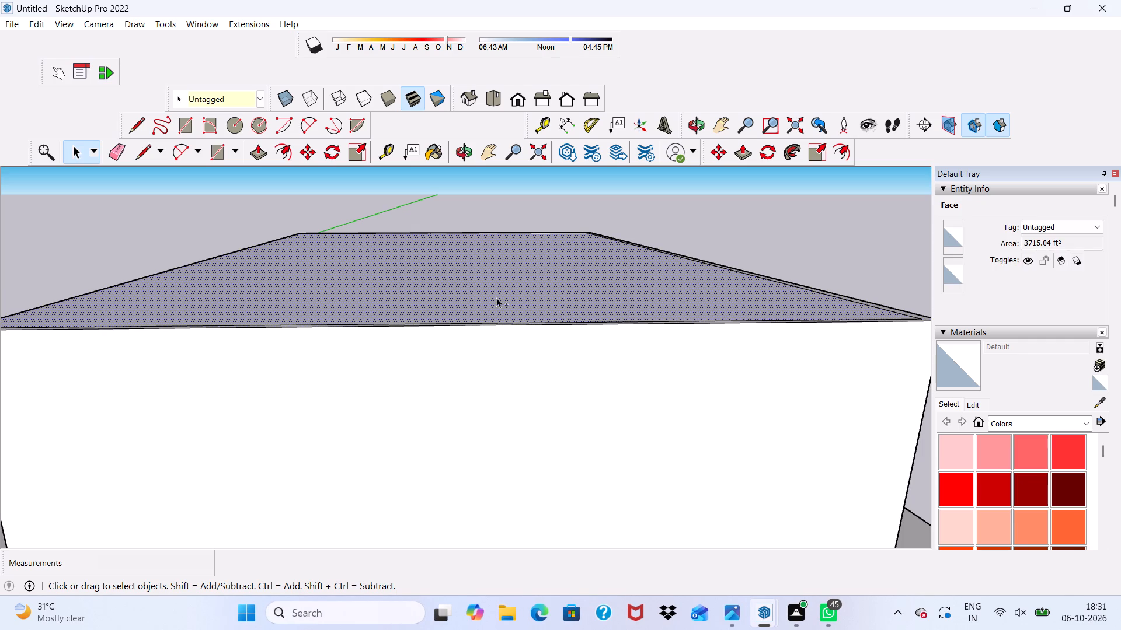
key("ctrl+z")
key("space")
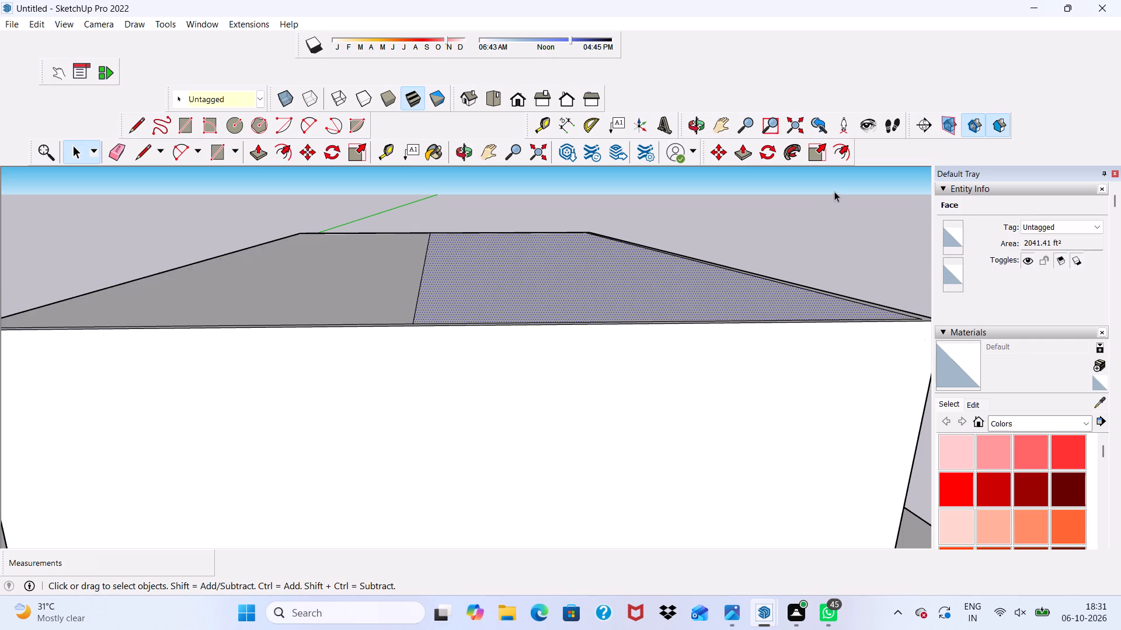
left_click(808, 206)
scroll(589, 307, "down", 6)
middle_click_drag(483, 313, 786, 435)
middle_click_drag(786, 435, 737, 319)
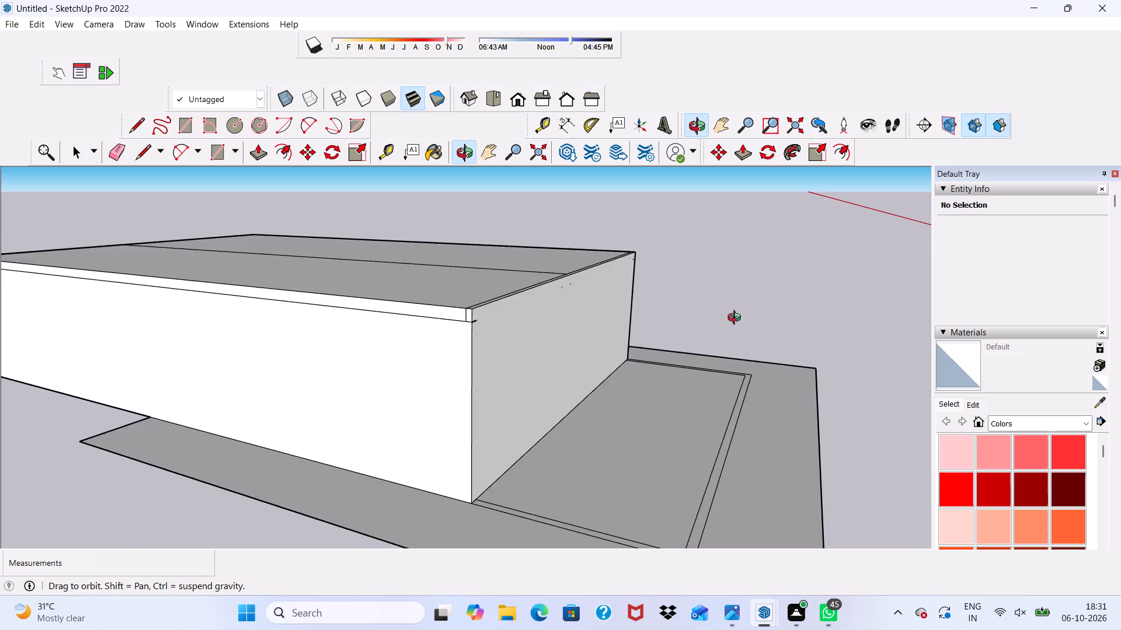
middle_click_drag(737, 319, 511, 303)
Undo the erased edges of the roof slab band along the top of the white end wall.
key("ctrl+z")
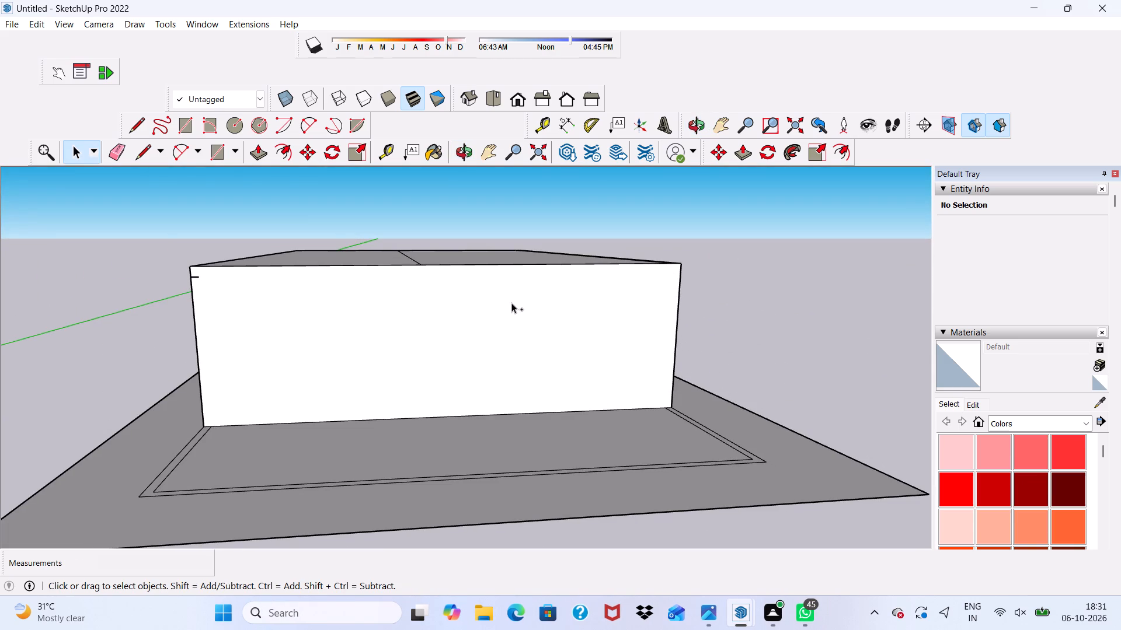
key("ctrl+z")
key("ctrl+z")
key("ctrl+z")
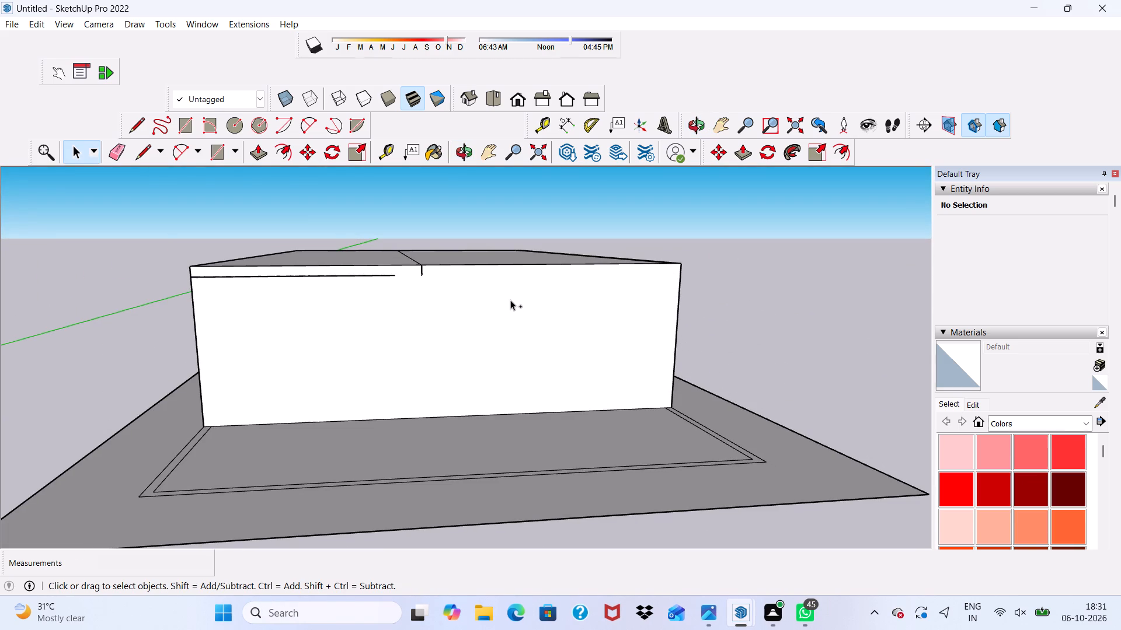
key("ctrl+z")
key("ctrl+z")
key("ctrl+z")
key("ctrl+z")
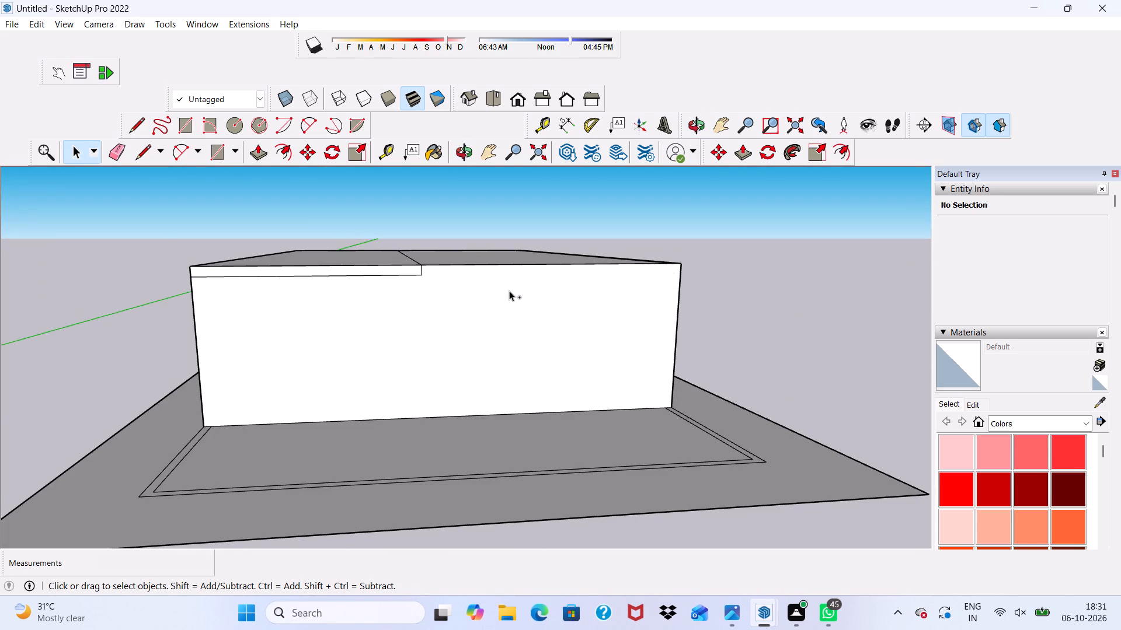
key("ctrl+z")
key("ctrl+z")
key("ctrl+z")
key("ctrl+z")
key("ctrl+z")
key("ctrl+z")
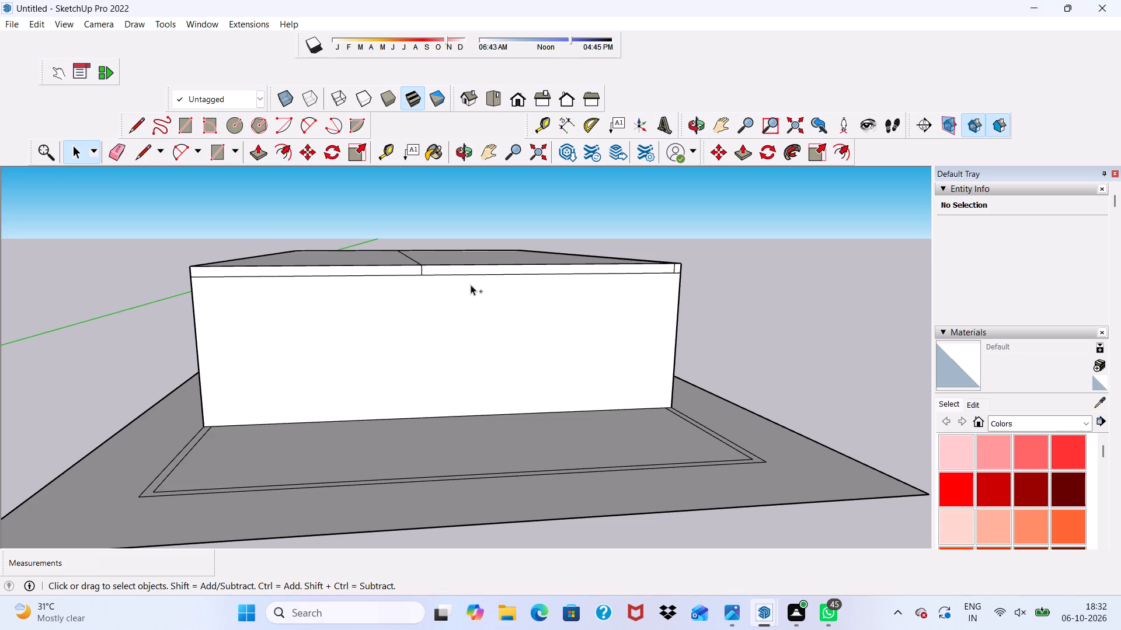
key("ctrl+z")
key("ctrl+z")
key("ctrl+z")
Undo the roof slab's flush fitting, the slab itself and the partial roof face, back to the open-topped walls.
scroll(471, 284, "up", 3, "ctrl")
key("ctrl+z")
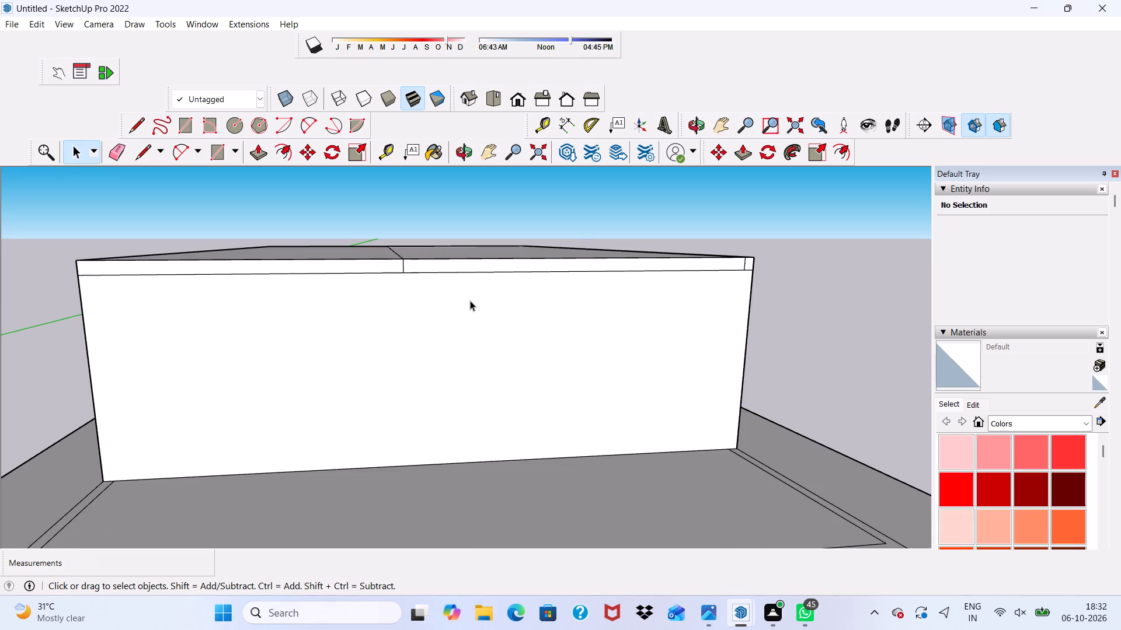
key("ctrl+z")
scroll(471, 289, "up", 2, "ctrl")
key("ctrl+z")
key("ctrl+z")
key("ctrl+z")
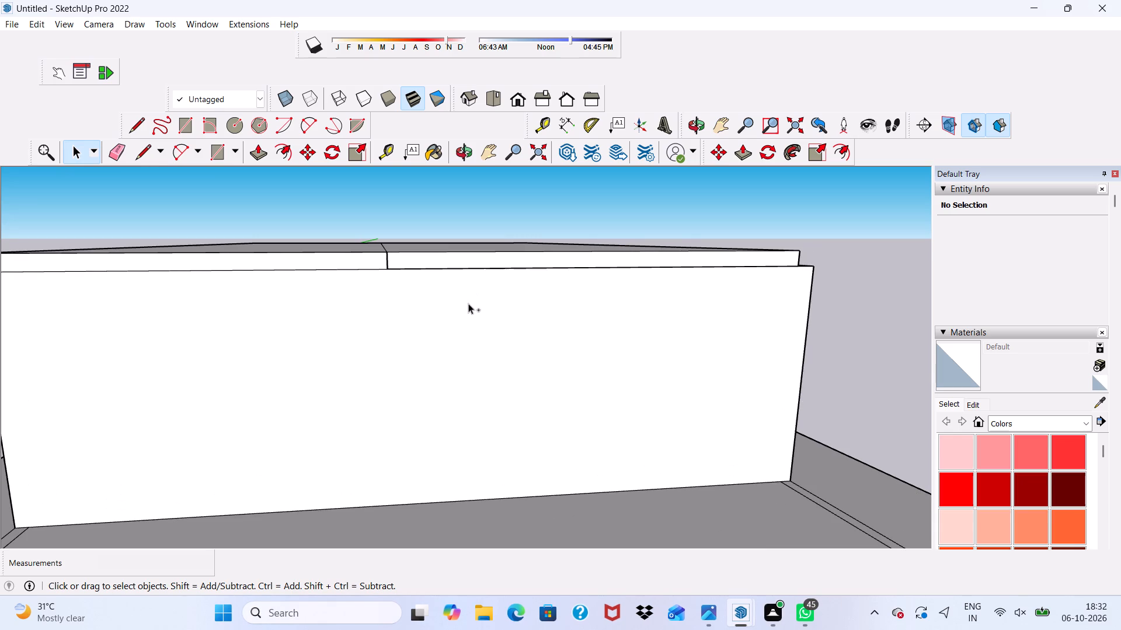
key("ctrl+z")
key("ctrl+z")
key("ctrl+z")
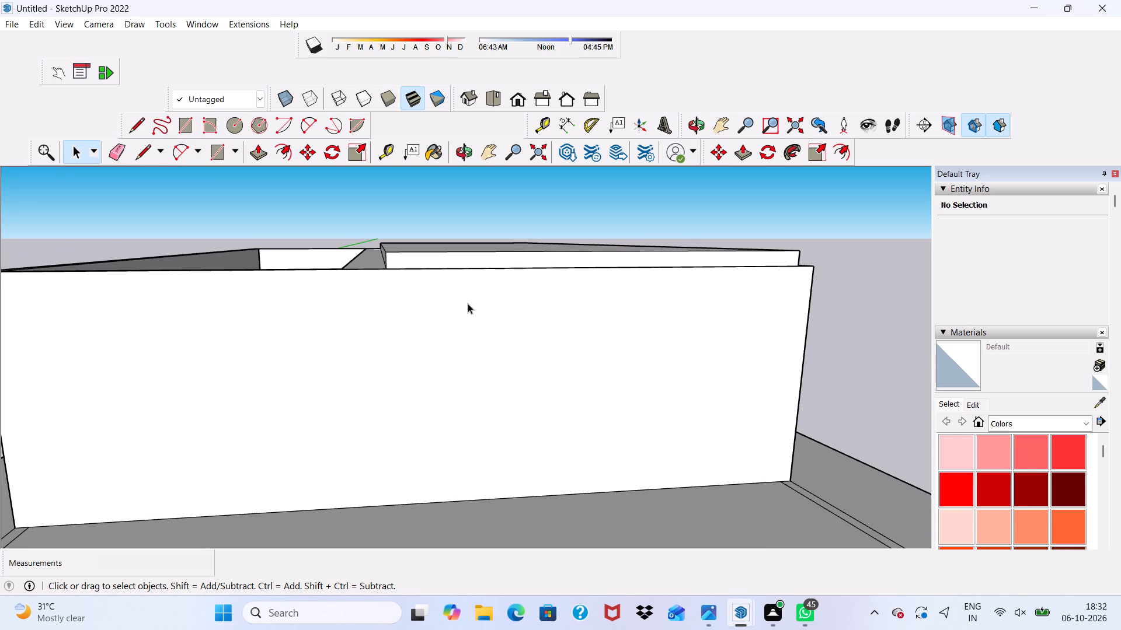
key("ctrl+z")
scroll(468, 303, "down", 6)
middle_click_drag(419, 278, 419, 319)
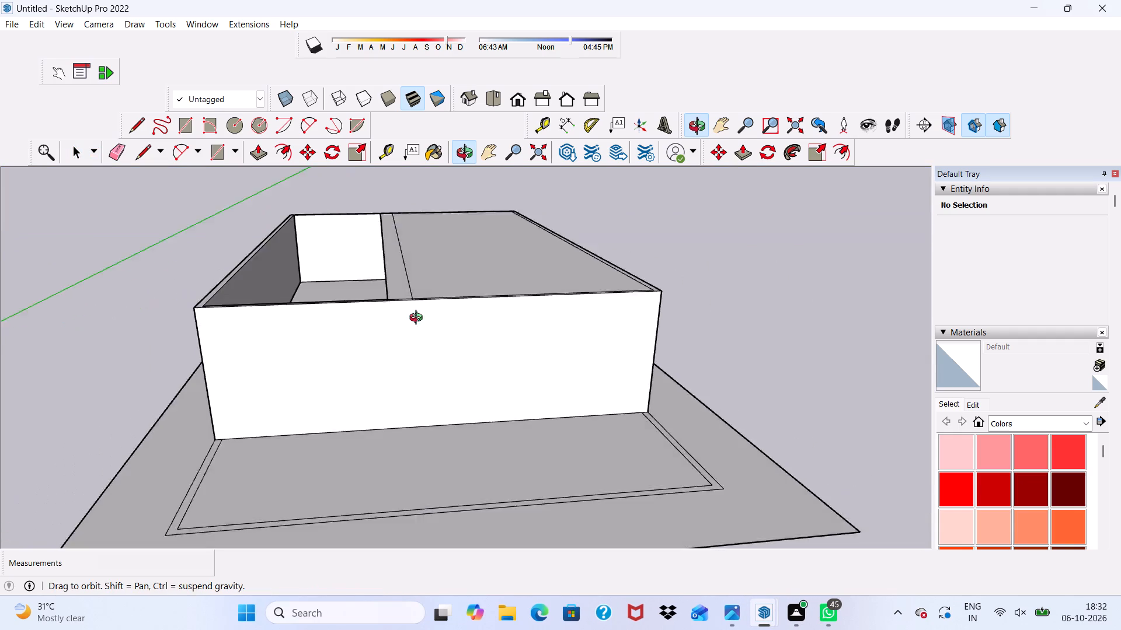
middle_click_drag(419, 319, 404, 349)
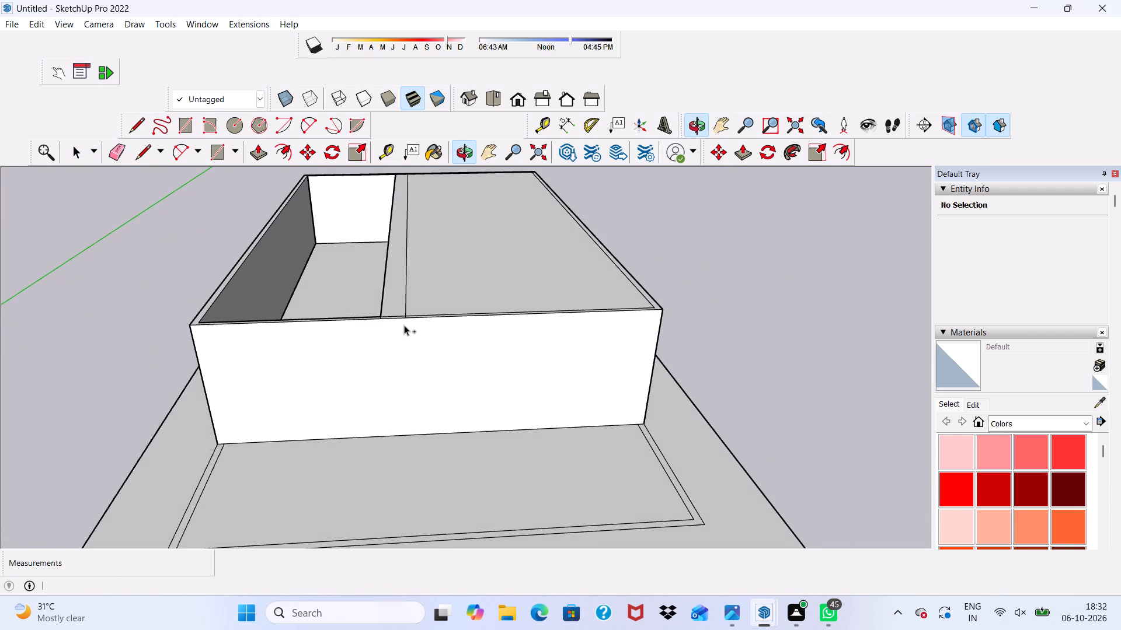
key("ctrl+z")
scroll(368, 243, "down", 9)
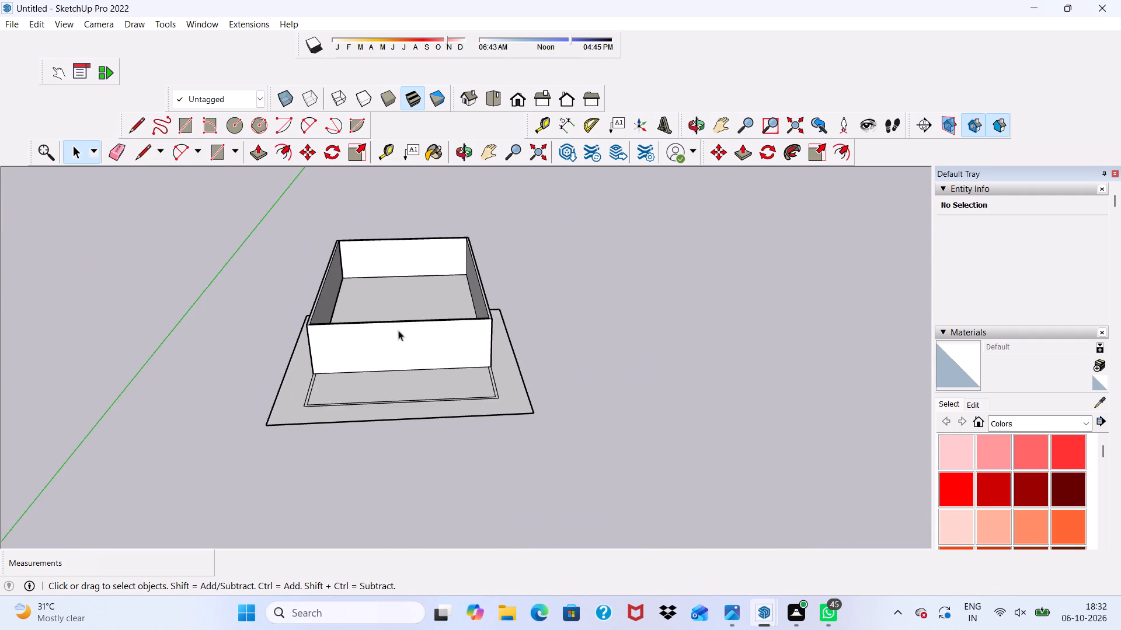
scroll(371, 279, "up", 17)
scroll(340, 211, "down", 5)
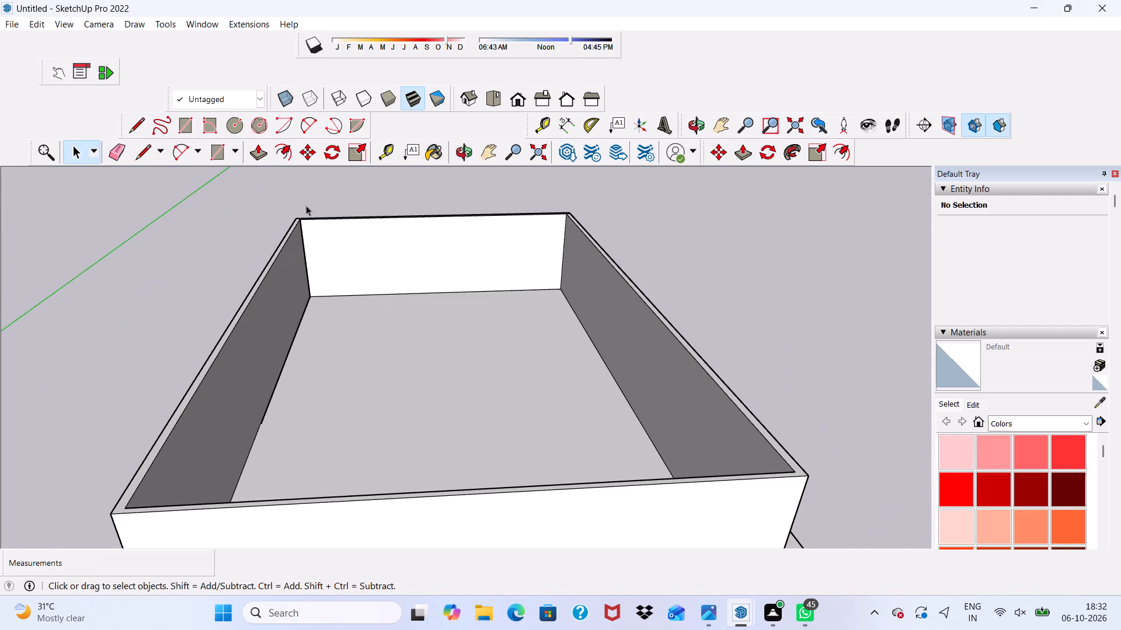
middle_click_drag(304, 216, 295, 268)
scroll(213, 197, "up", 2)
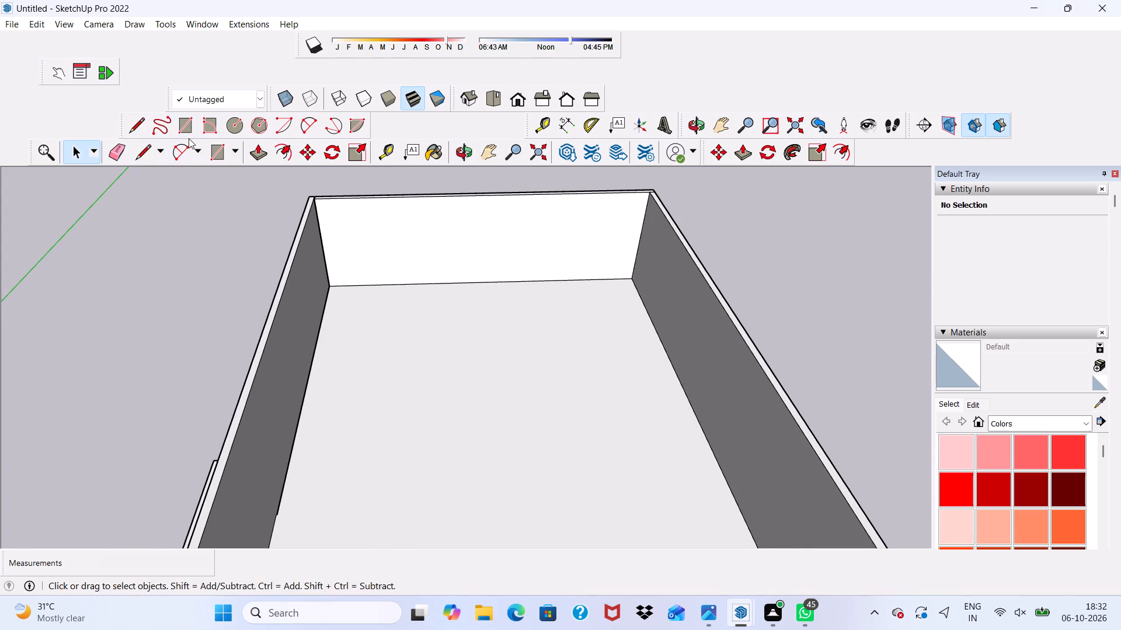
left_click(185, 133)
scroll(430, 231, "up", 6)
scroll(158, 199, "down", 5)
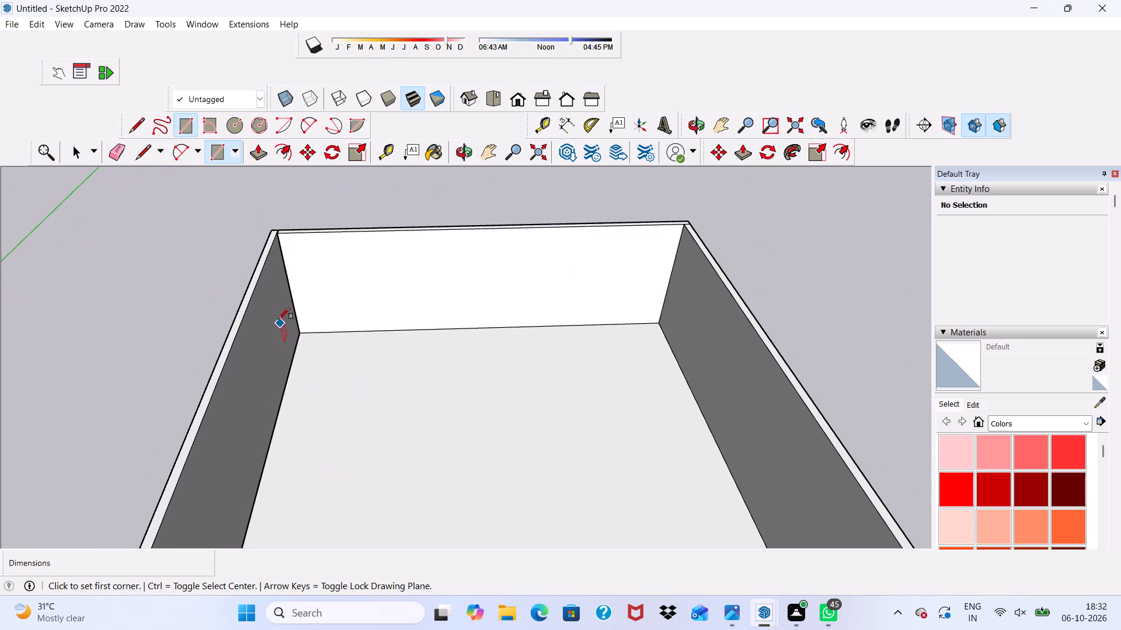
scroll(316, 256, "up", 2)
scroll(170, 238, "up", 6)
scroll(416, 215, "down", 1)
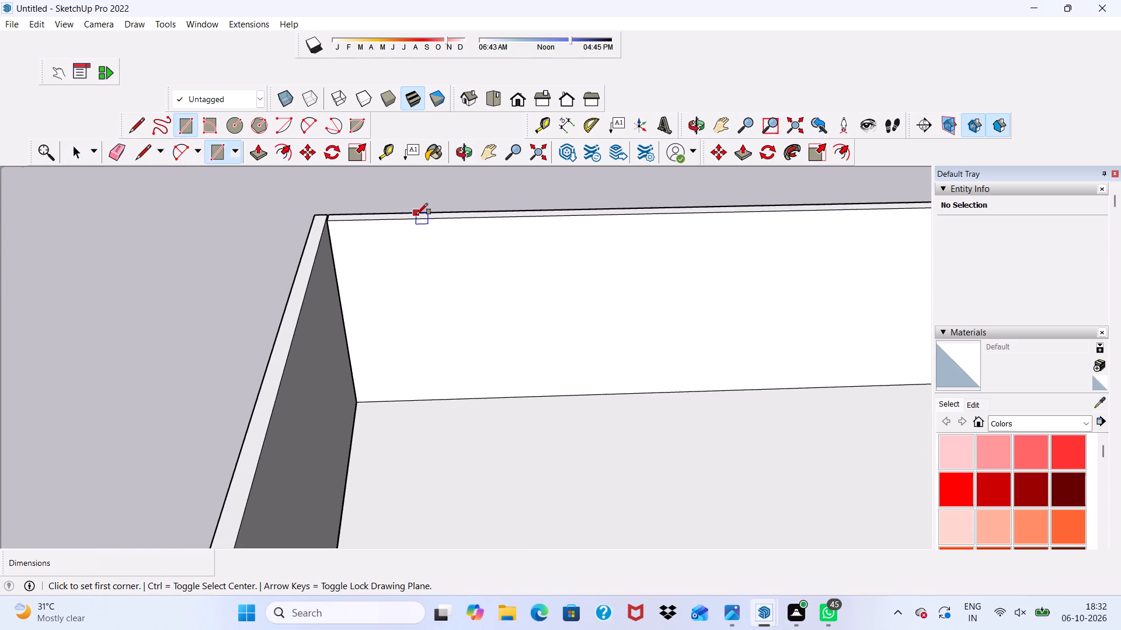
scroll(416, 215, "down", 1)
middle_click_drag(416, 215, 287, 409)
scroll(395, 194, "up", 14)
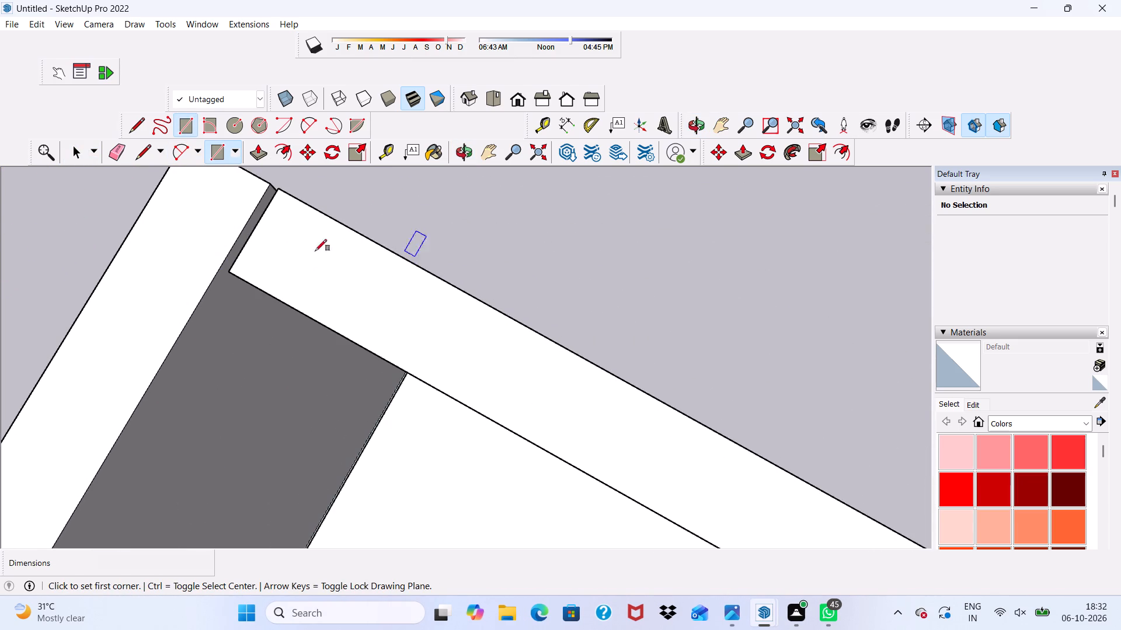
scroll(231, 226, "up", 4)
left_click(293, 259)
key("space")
Push/Pull the end wall's top face up to the level of the adjoining side wall's top face.
left_click(293, 259)
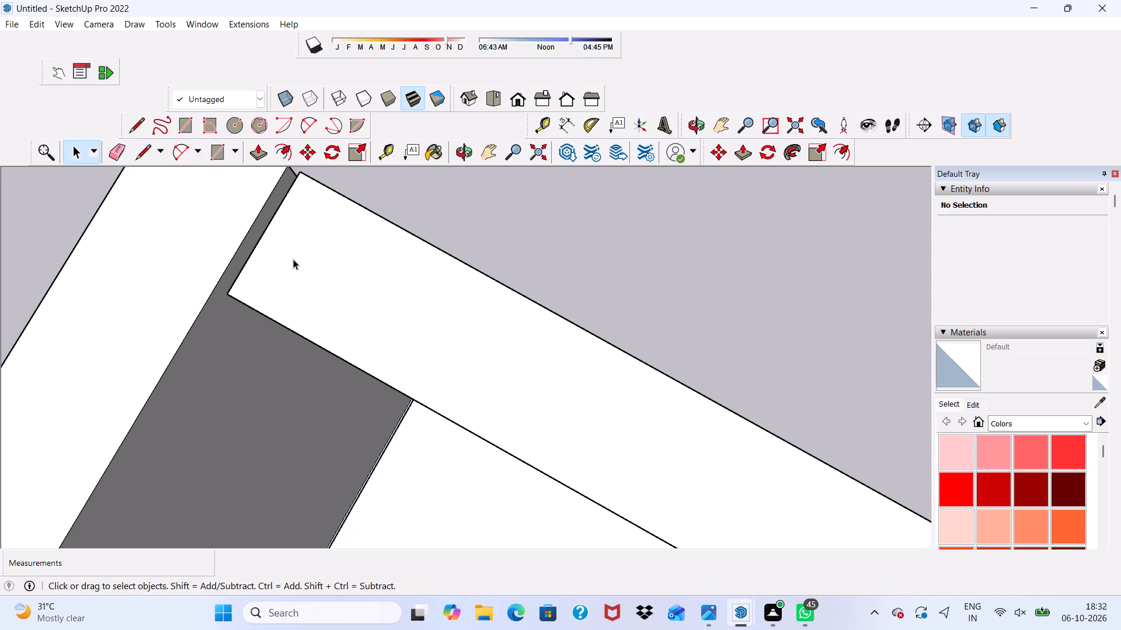
left_click(251, 150)
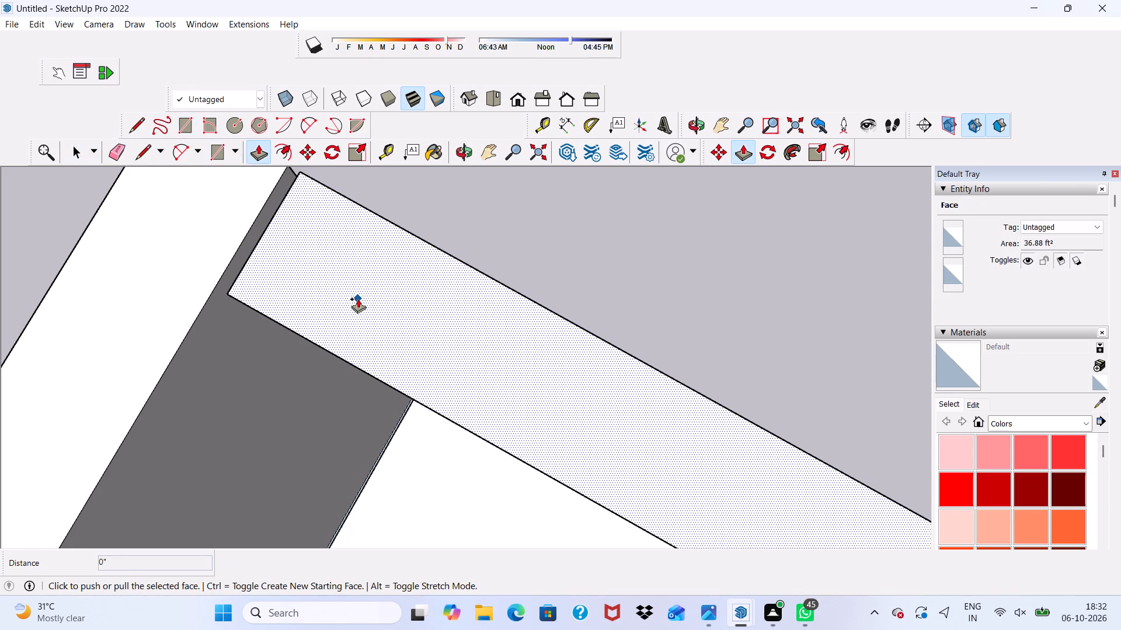
left_click(358, 299)
scroll(524, 320, "down", 1)
middle_click_drag(524, 320, 847, 347)
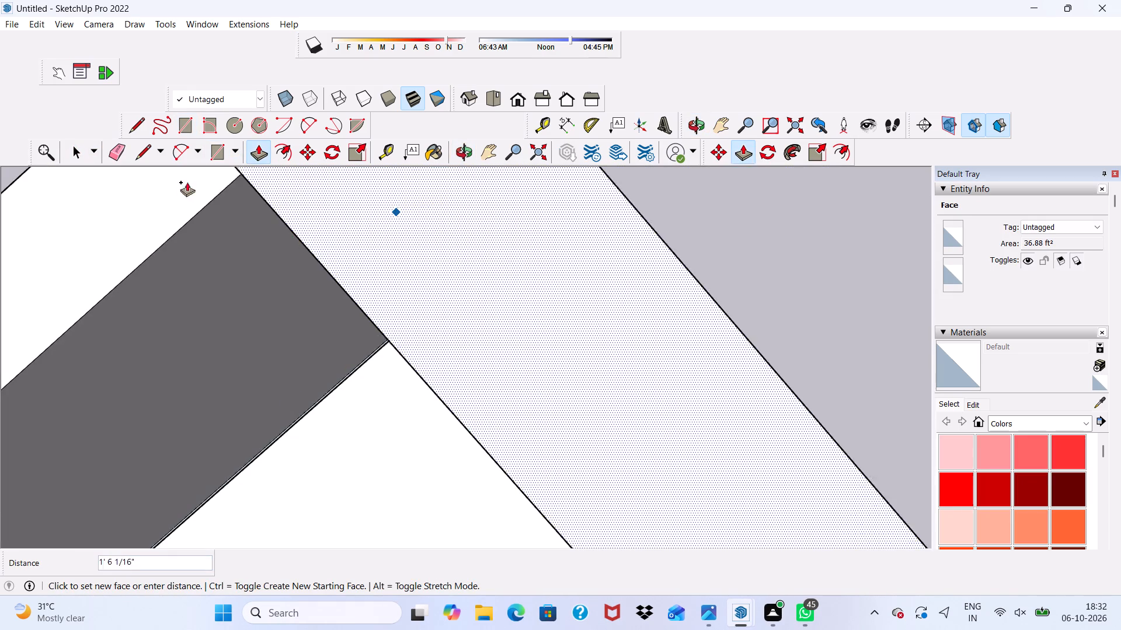
left_click(180, 223)
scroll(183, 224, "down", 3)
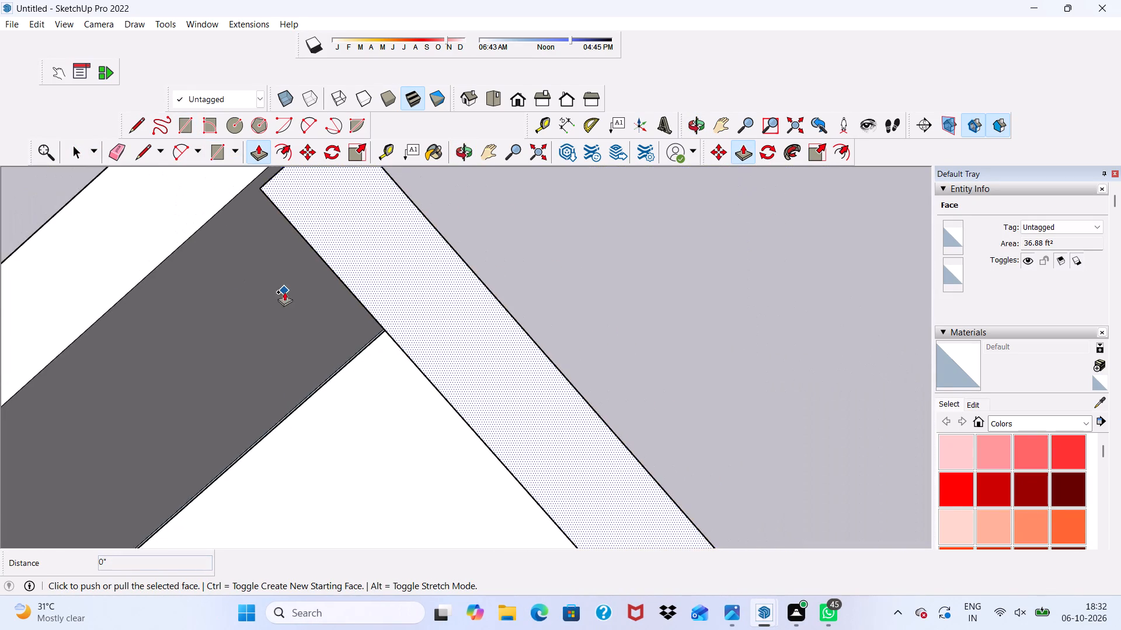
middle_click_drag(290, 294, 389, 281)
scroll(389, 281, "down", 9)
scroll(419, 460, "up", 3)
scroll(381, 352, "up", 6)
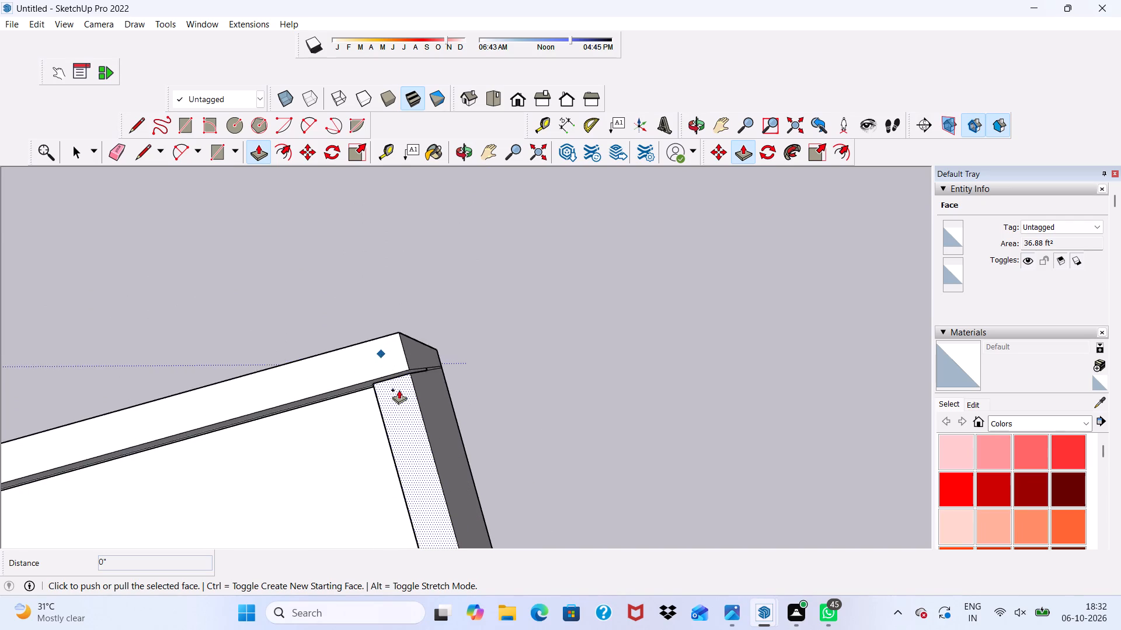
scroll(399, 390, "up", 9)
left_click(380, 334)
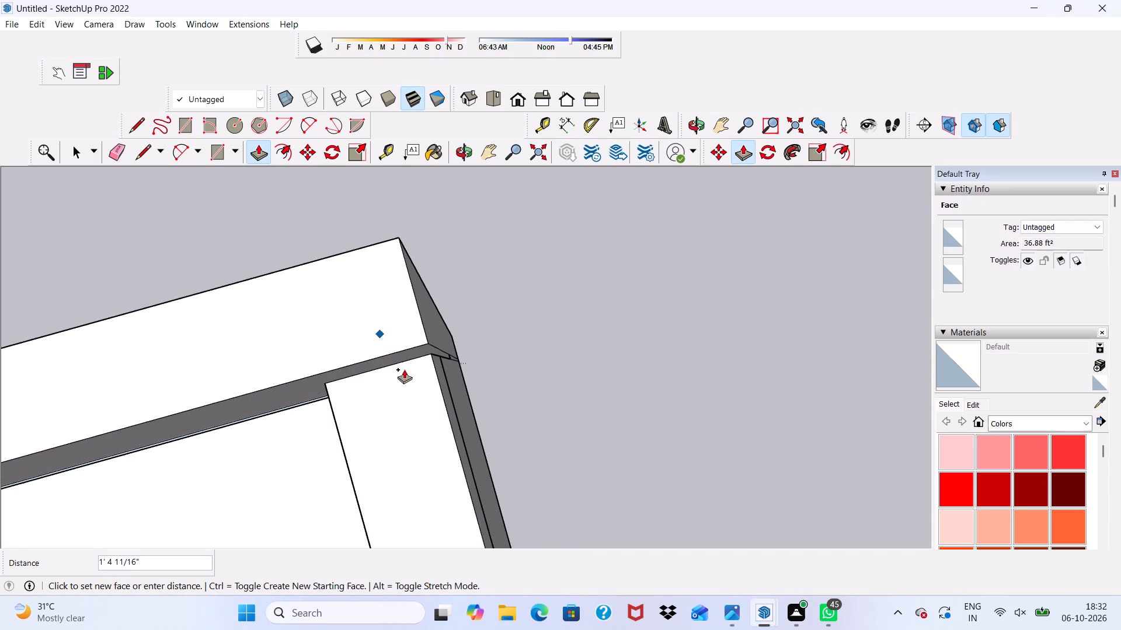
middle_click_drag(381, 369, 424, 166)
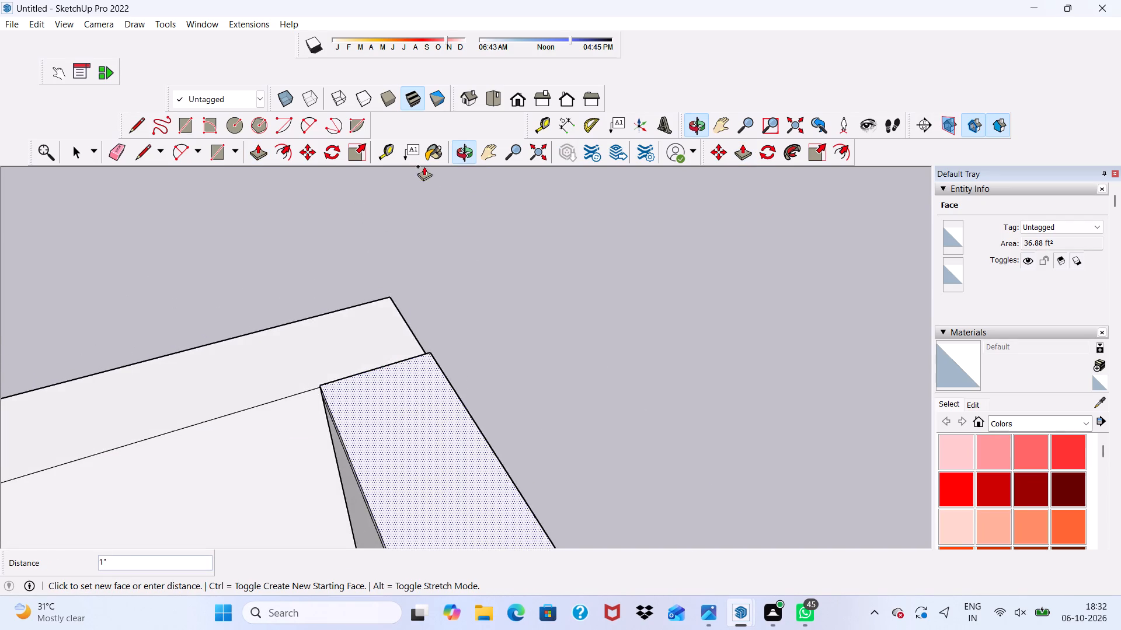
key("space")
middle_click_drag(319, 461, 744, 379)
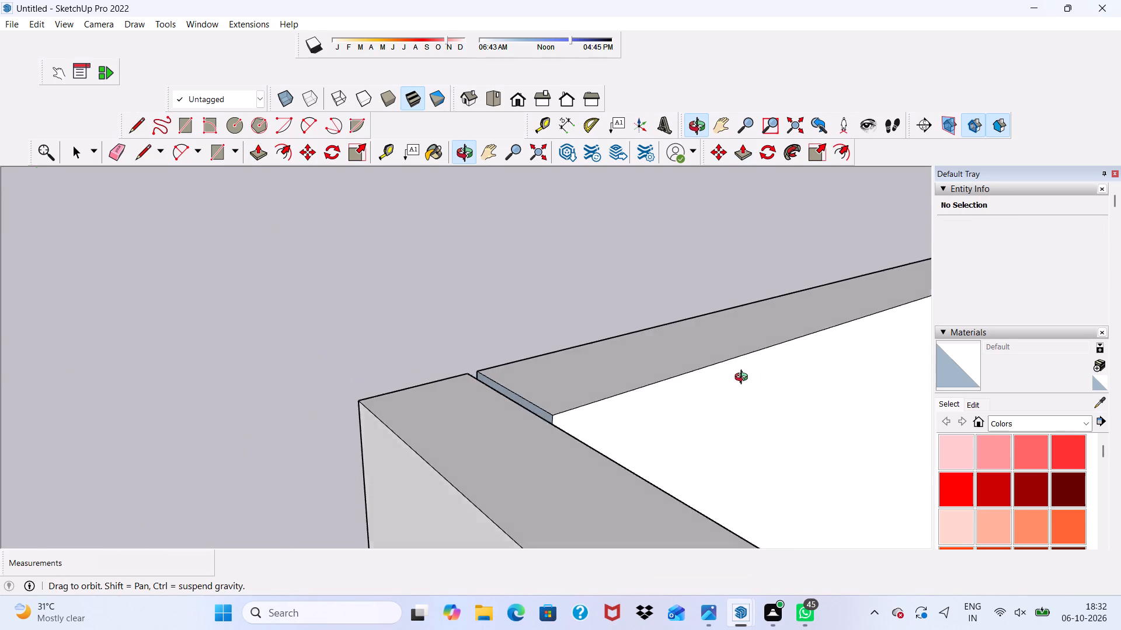
Push/Pull the narrow exposed wall end face at the corner about 8 3/4" into the adjoining wall, across its top.
middle_click_drag(744, 379, 749, 374)
scroll(594, 371, "up", 2)
scroll(500, 420, "up", 7)
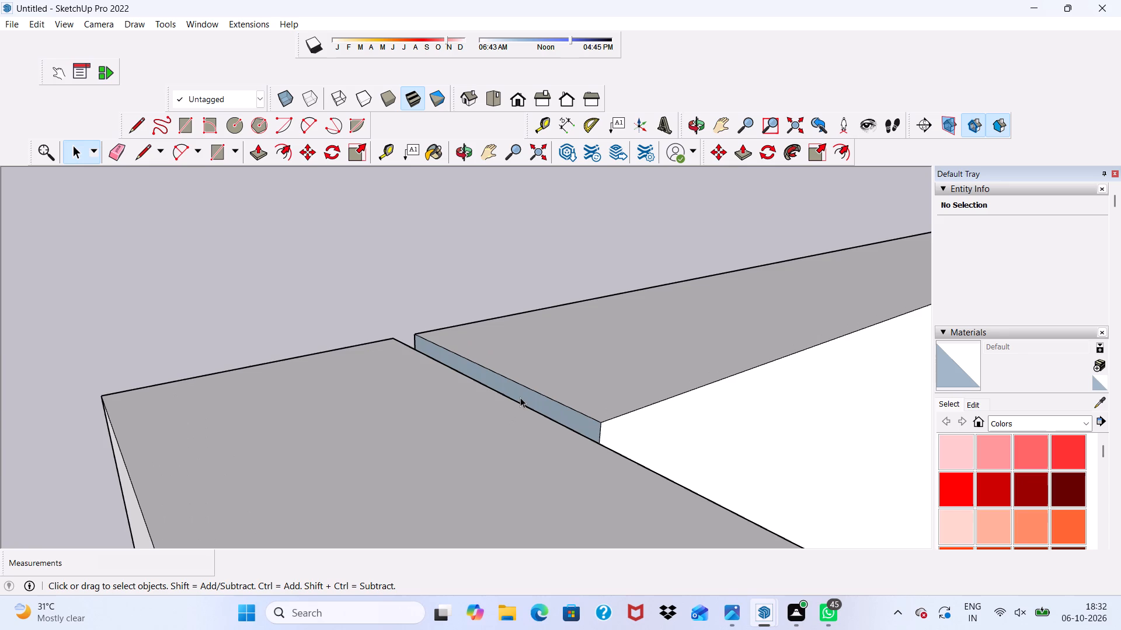
left_click(520, 397)
left_click(260, 152)
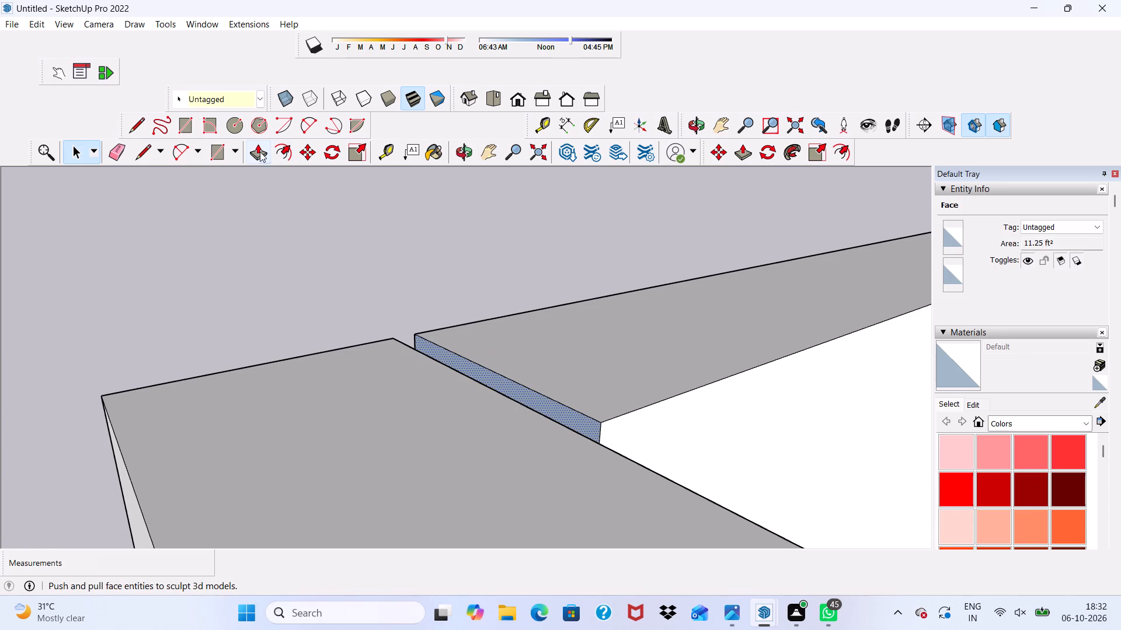
left_click(553, 404)
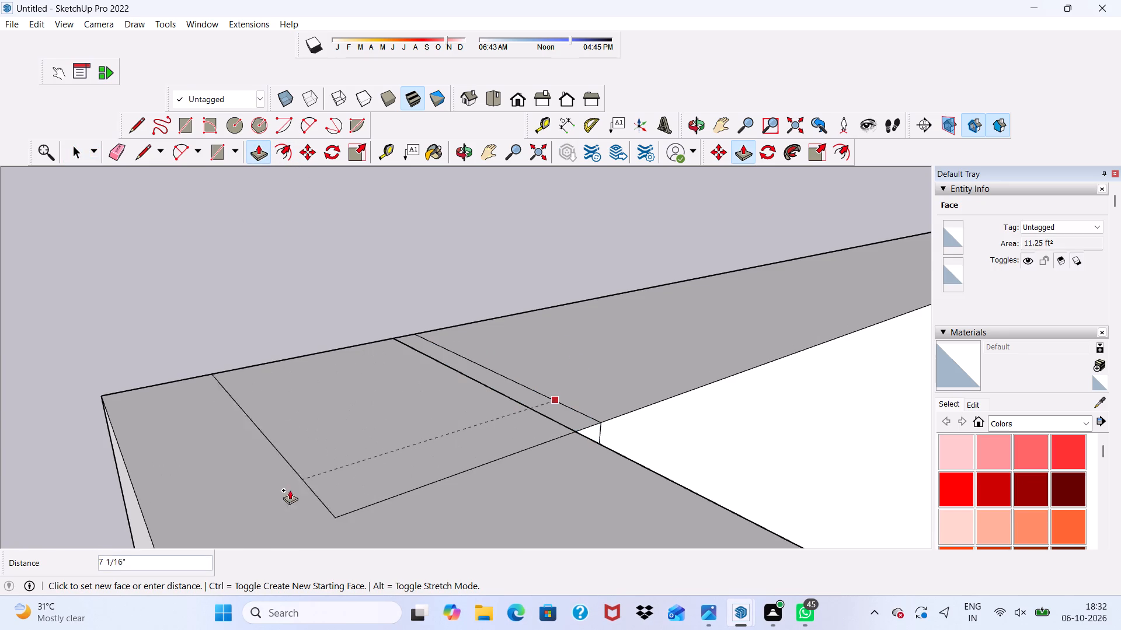
left_click(217, 523)
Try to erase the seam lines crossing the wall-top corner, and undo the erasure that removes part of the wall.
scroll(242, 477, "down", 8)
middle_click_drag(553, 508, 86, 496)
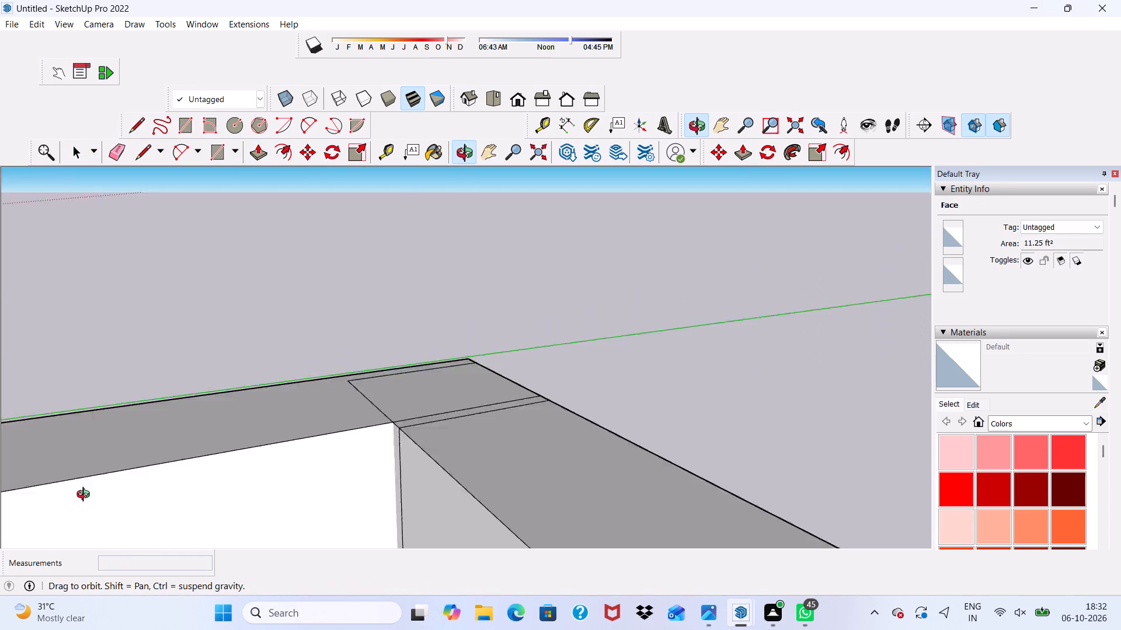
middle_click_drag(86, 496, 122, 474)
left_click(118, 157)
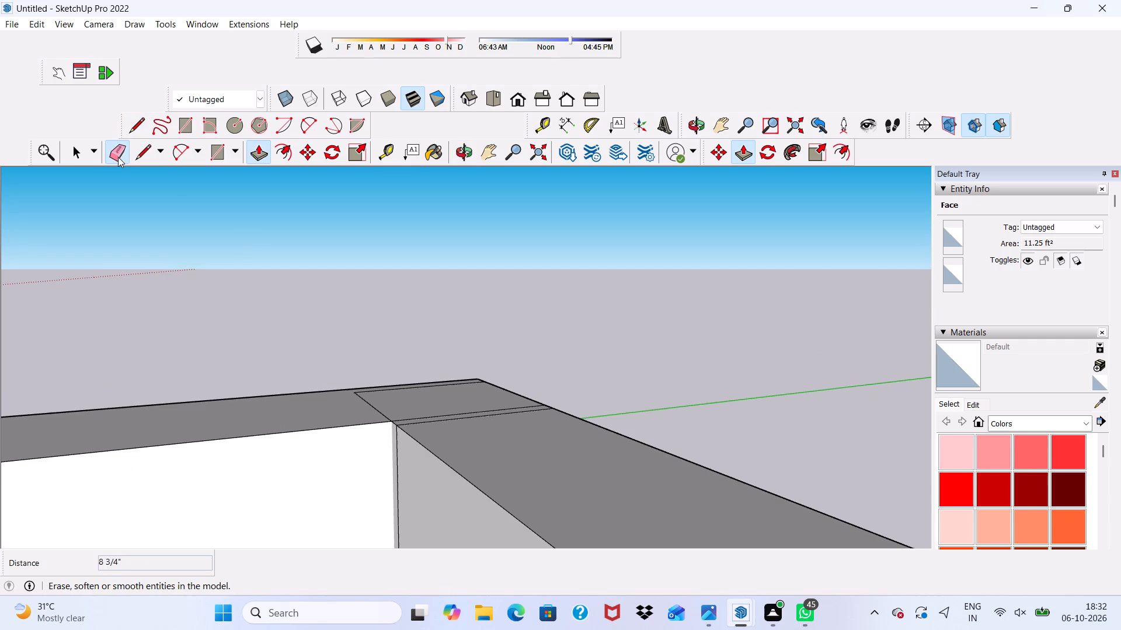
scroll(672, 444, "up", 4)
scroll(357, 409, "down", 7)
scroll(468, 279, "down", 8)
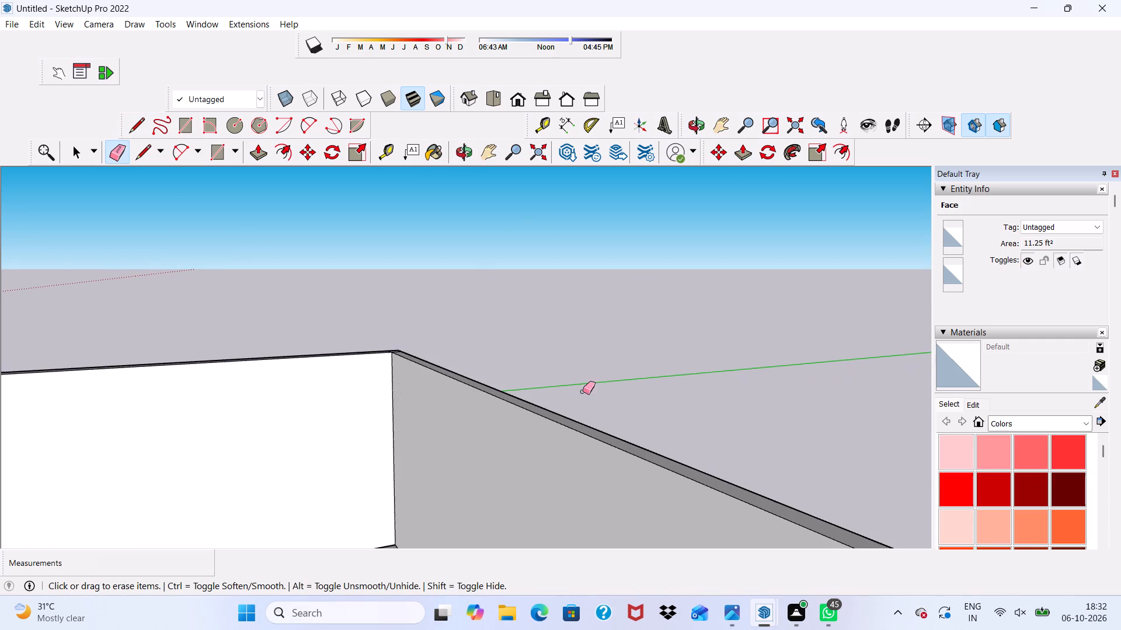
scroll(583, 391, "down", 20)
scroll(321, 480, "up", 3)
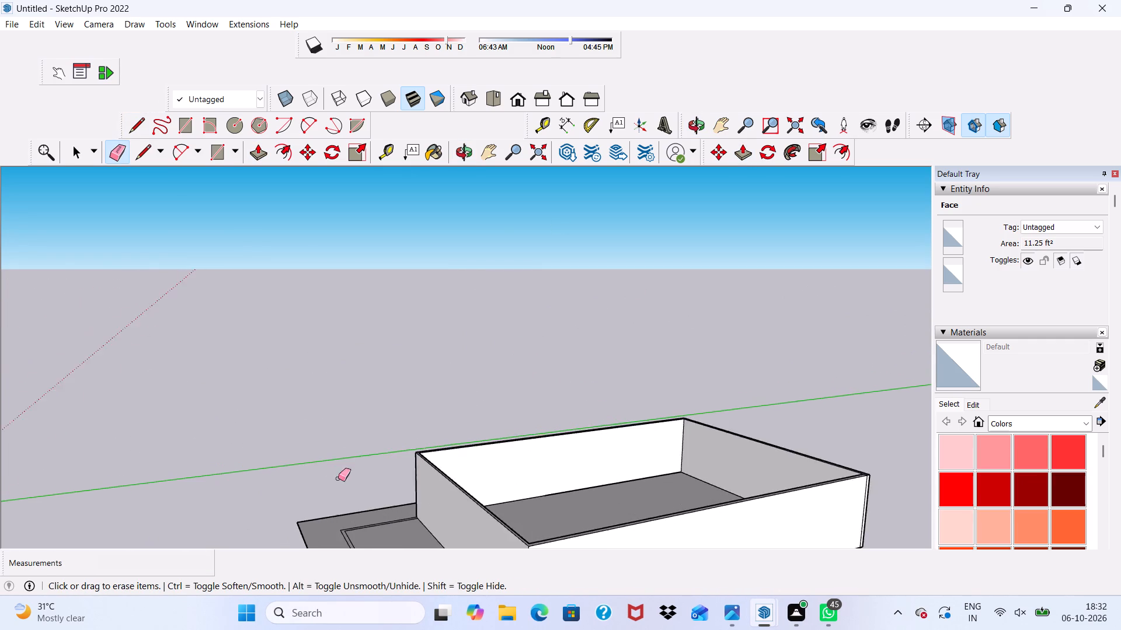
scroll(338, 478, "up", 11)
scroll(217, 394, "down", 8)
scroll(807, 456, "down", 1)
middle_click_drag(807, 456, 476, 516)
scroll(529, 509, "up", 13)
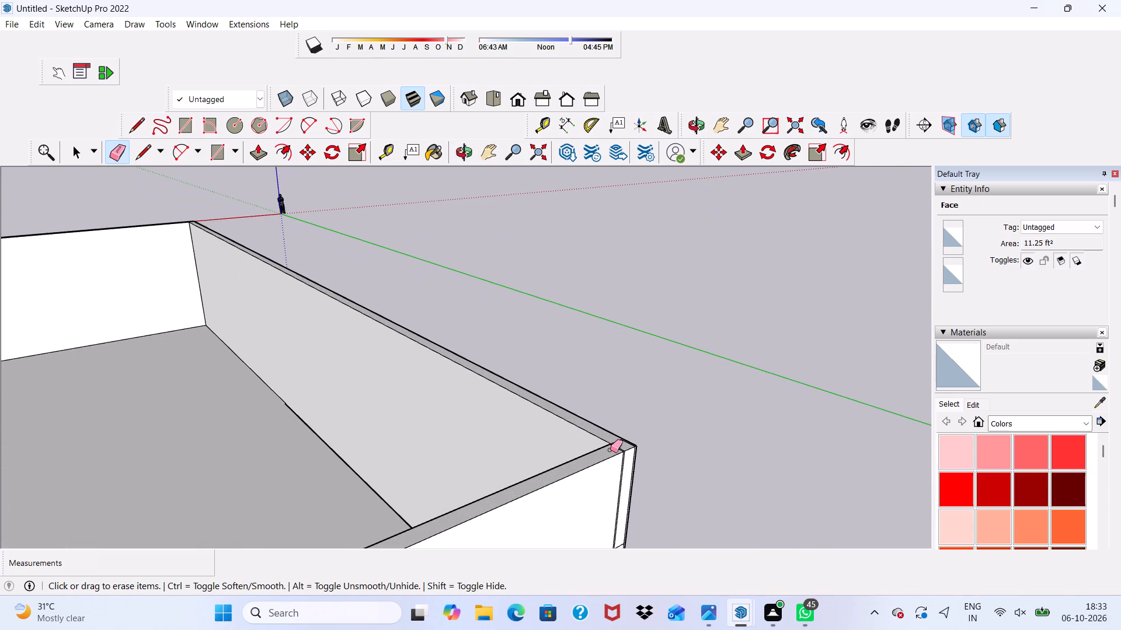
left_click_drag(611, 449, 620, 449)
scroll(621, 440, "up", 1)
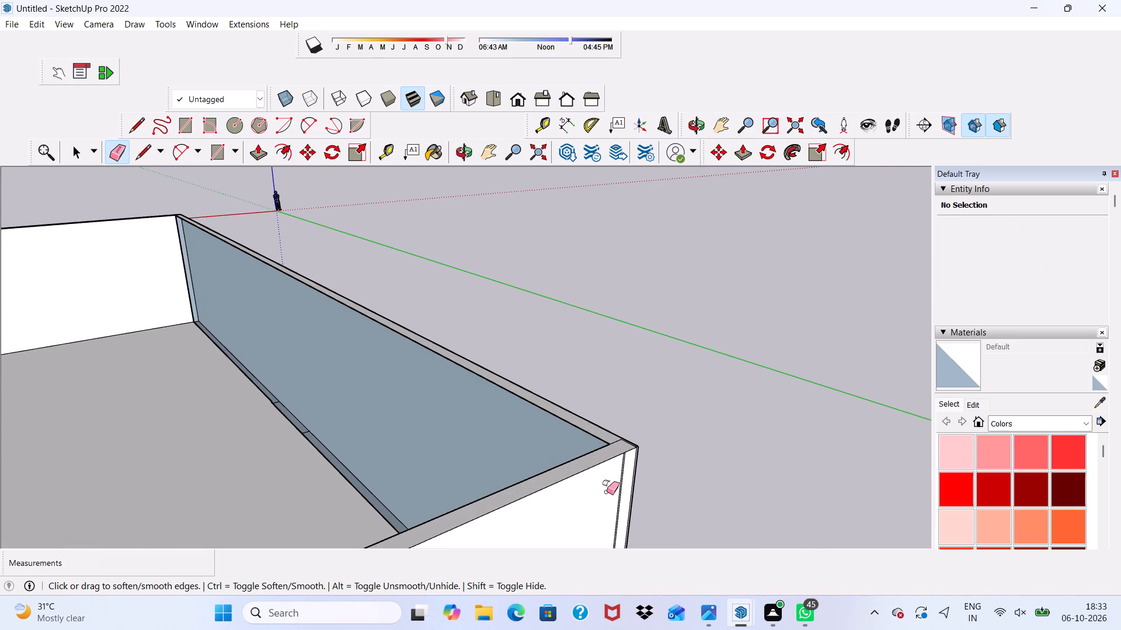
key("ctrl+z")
Erase the short seam running from the inner corner to the outer edge on the wall-top corner.
scroll(615, 454, "up", 13)
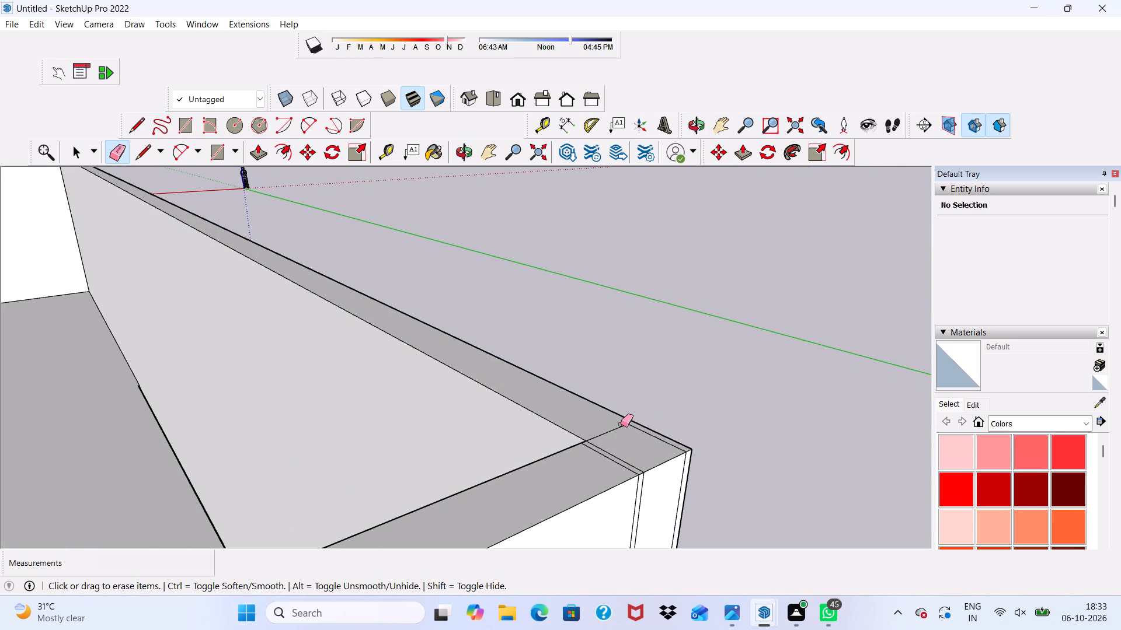
left_click(620, 426)
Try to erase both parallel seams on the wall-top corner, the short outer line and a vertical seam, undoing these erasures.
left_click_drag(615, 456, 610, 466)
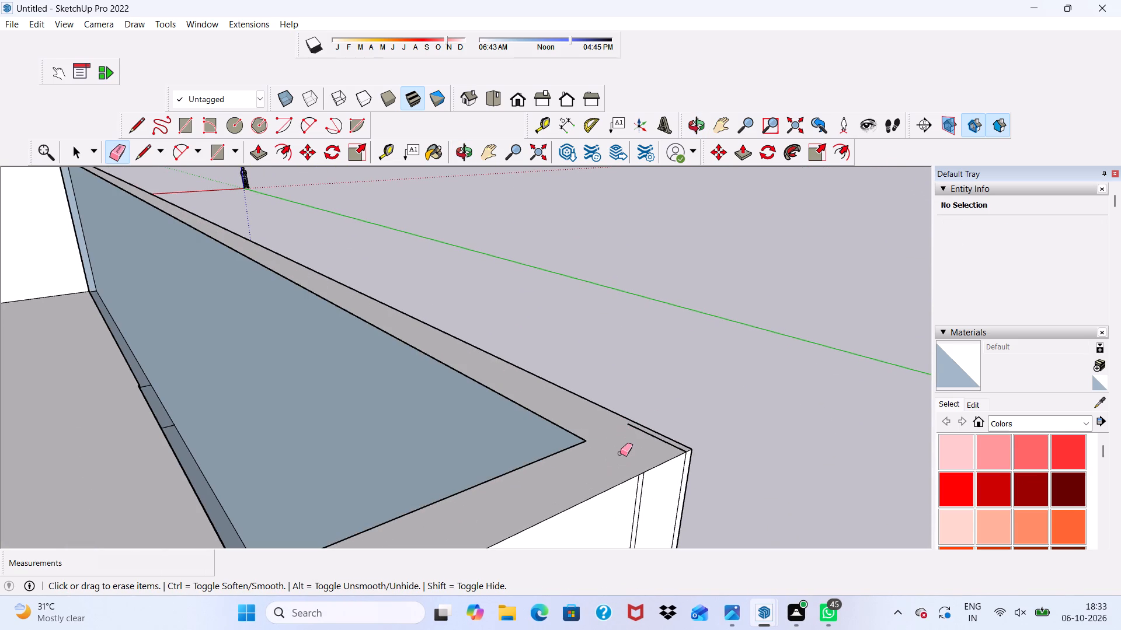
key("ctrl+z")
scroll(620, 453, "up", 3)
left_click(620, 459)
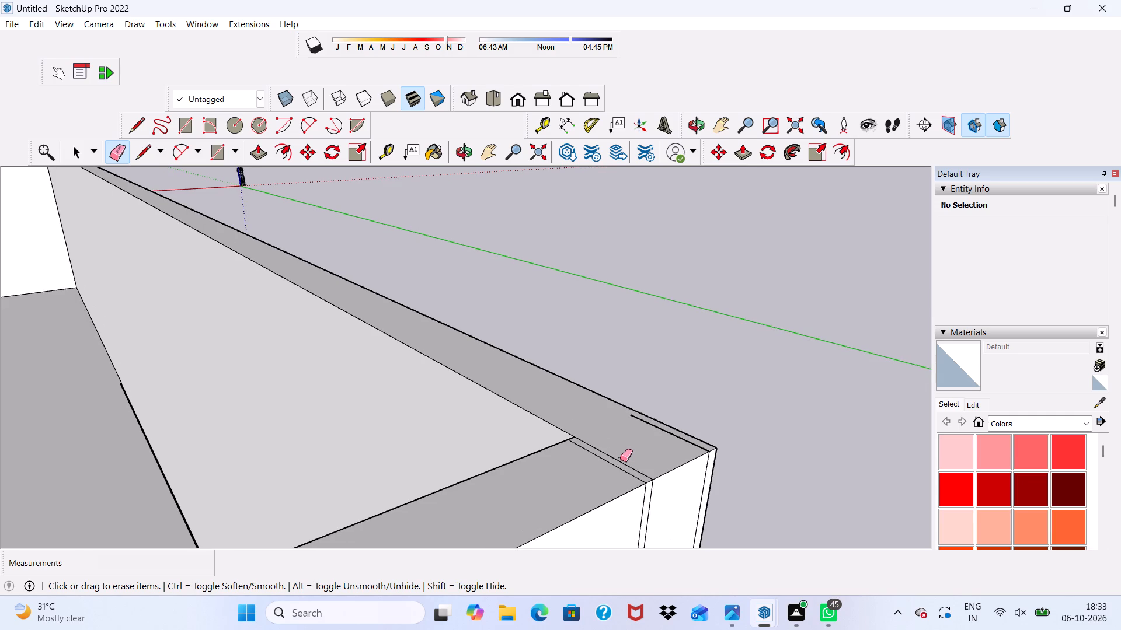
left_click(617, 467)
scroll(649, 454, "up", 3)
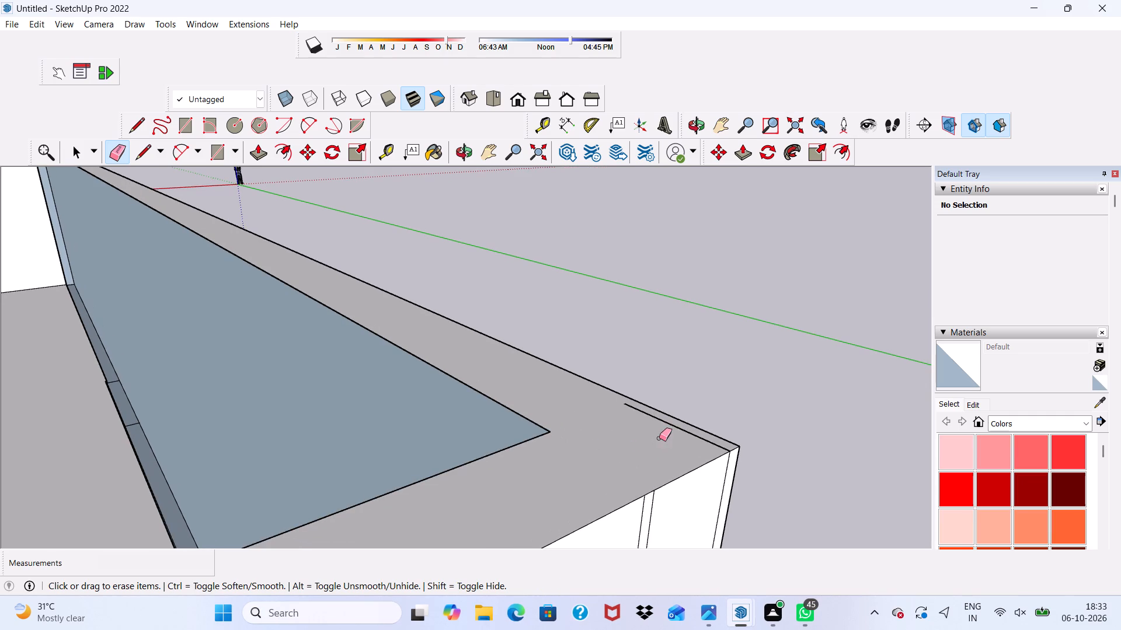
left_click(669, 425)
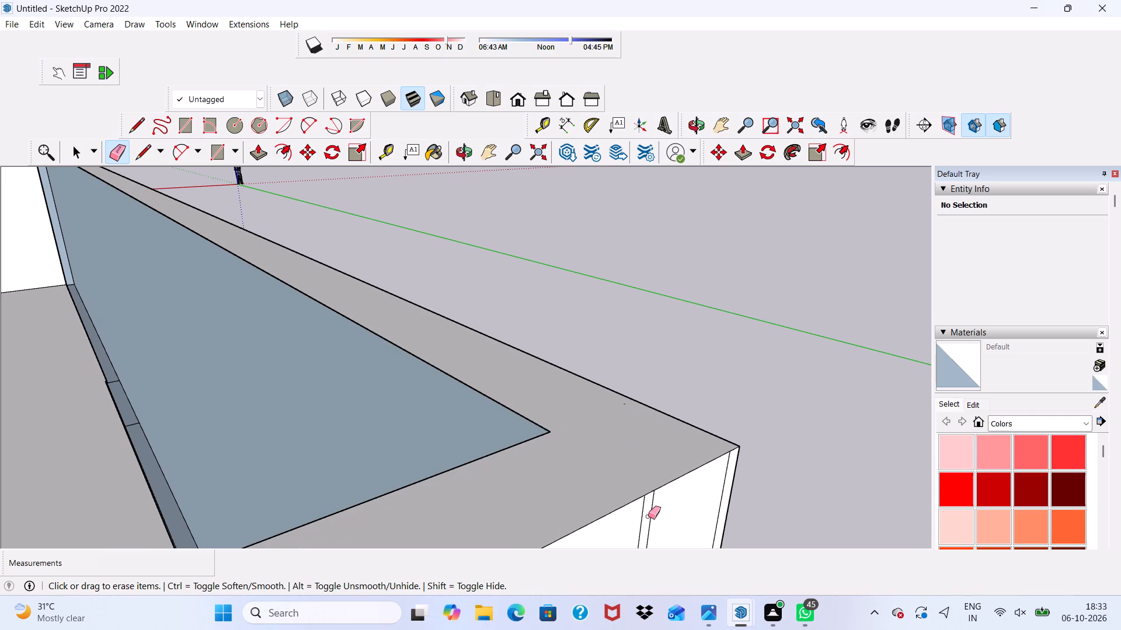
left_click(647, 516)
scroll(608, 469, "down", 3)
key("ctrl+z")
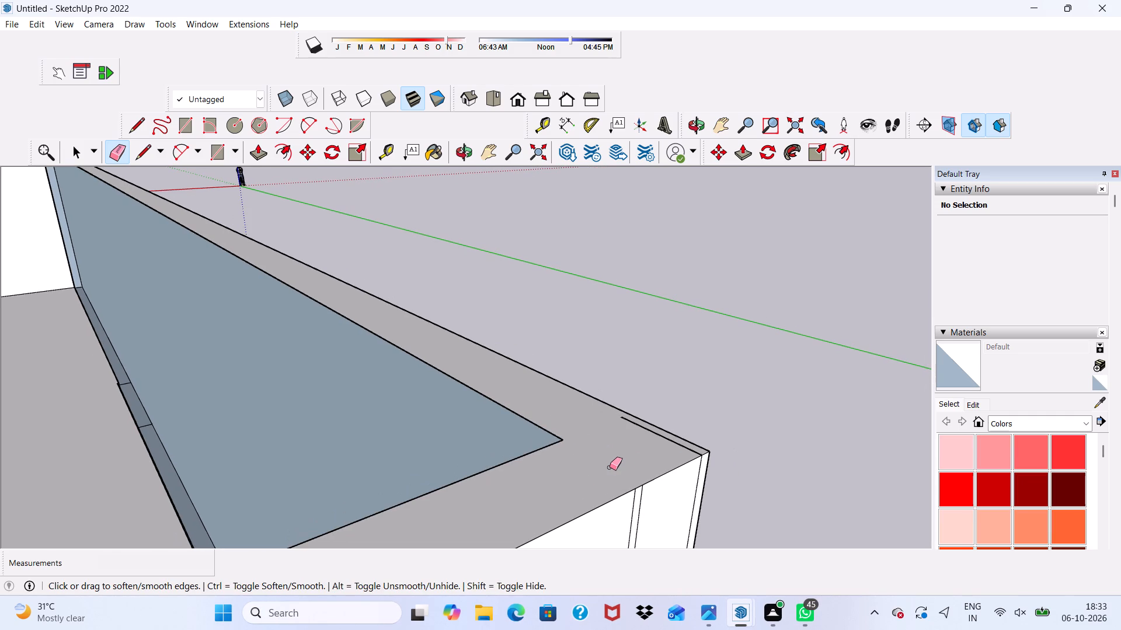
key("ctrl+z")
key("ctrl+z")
Erase the parallel seam farther from the outer corner and the short line beside the outer edge on the wall top.
scroll(621, 454, "up", 3)
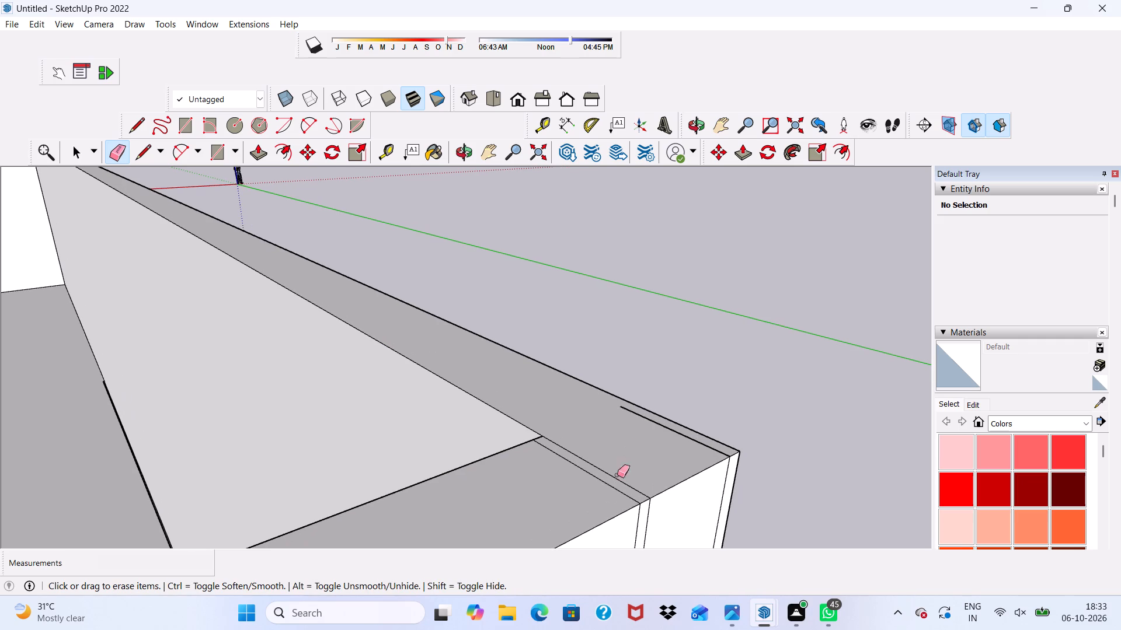
left_click(610, 488)
left_click_drag(610, 487, 617, 484)
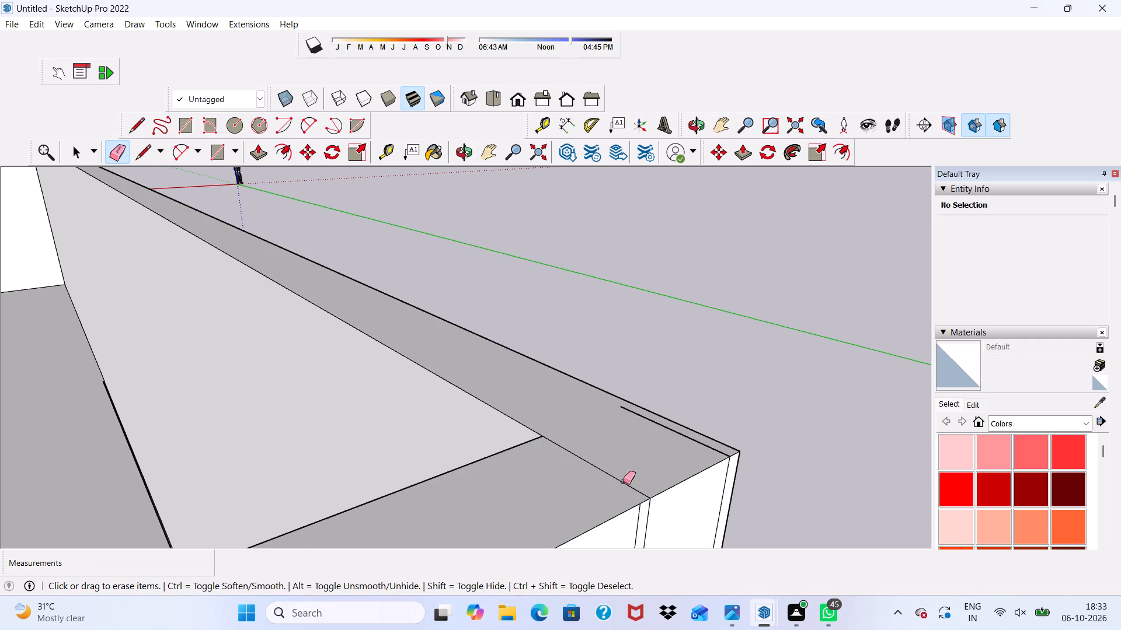
scroll(653, 453, "up", 2)
left_click(668, 425)
scroll(662, 419, "down", 5)
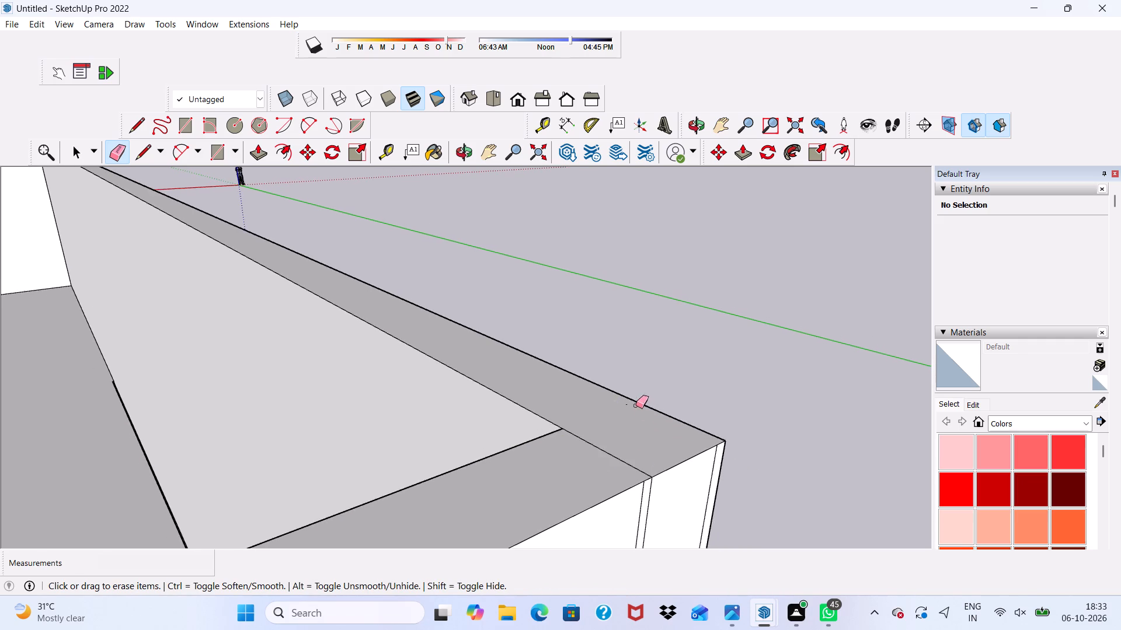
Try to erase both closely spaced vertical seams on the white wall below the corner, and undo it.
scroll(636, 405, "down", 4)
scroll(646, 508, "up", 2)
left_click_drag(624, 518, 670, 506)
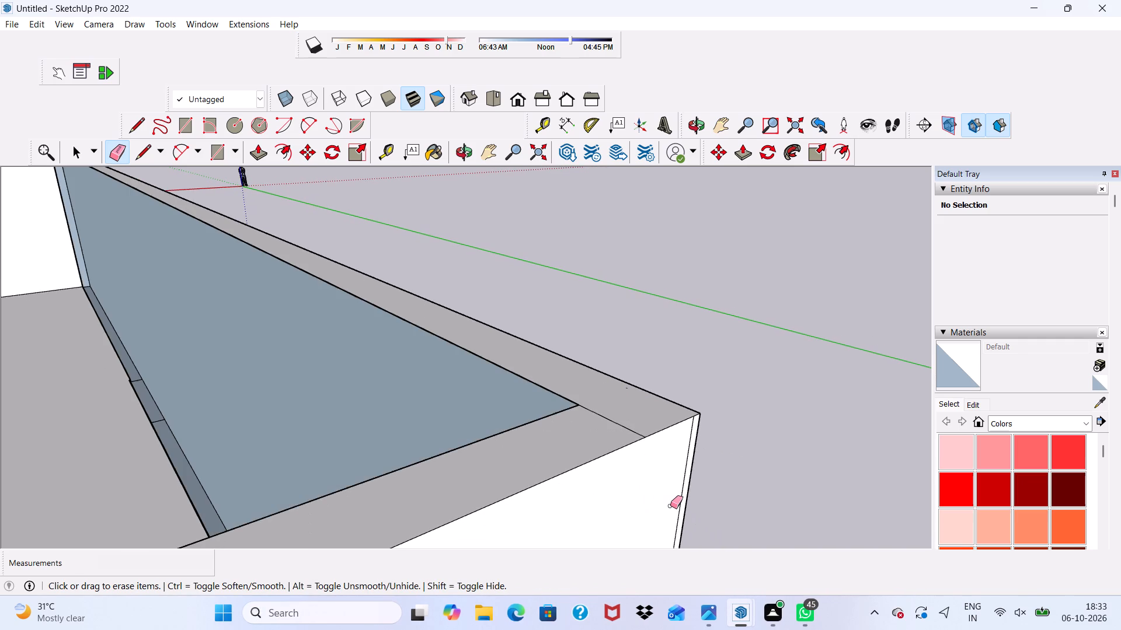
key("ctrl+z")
On the white wall's upper part, erase the paired vertical seam farther from the corner and the thin line beside the corner edge.
scroll(672, 422, "up", 5)
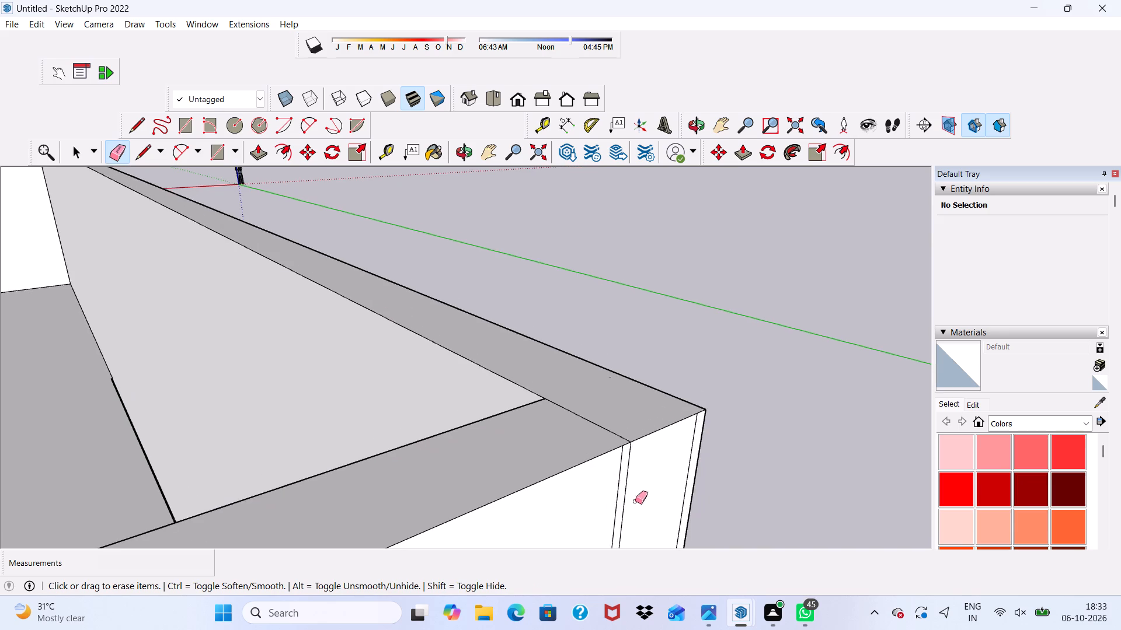
scroll(635, 501, "up", 2)
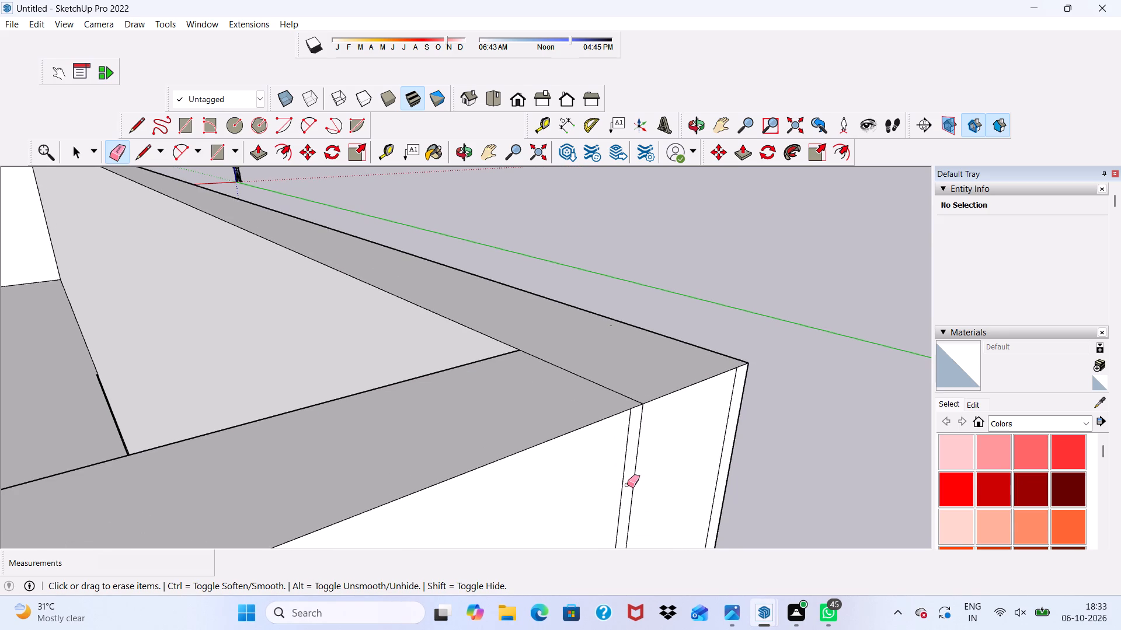
left_click(623, 488)
scroll(746, 479, "up", 2)
scroll(702, 470, "down", 5)
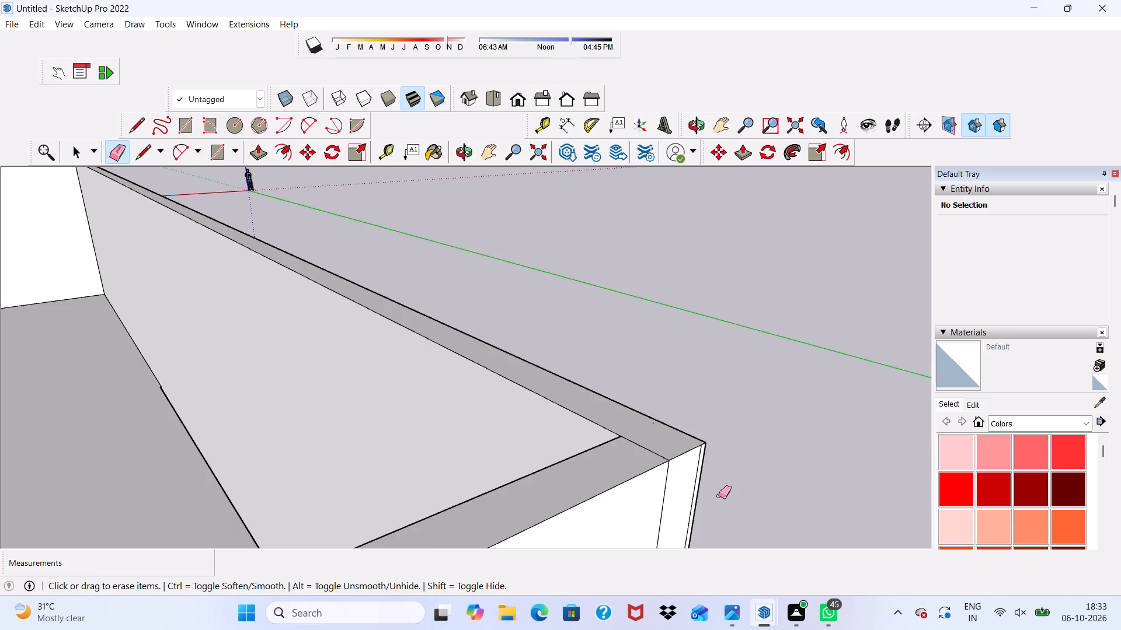
scroll(671, 464, "up", 9)
left_click(710, 487)
scroll(702, 472, "down", 6)
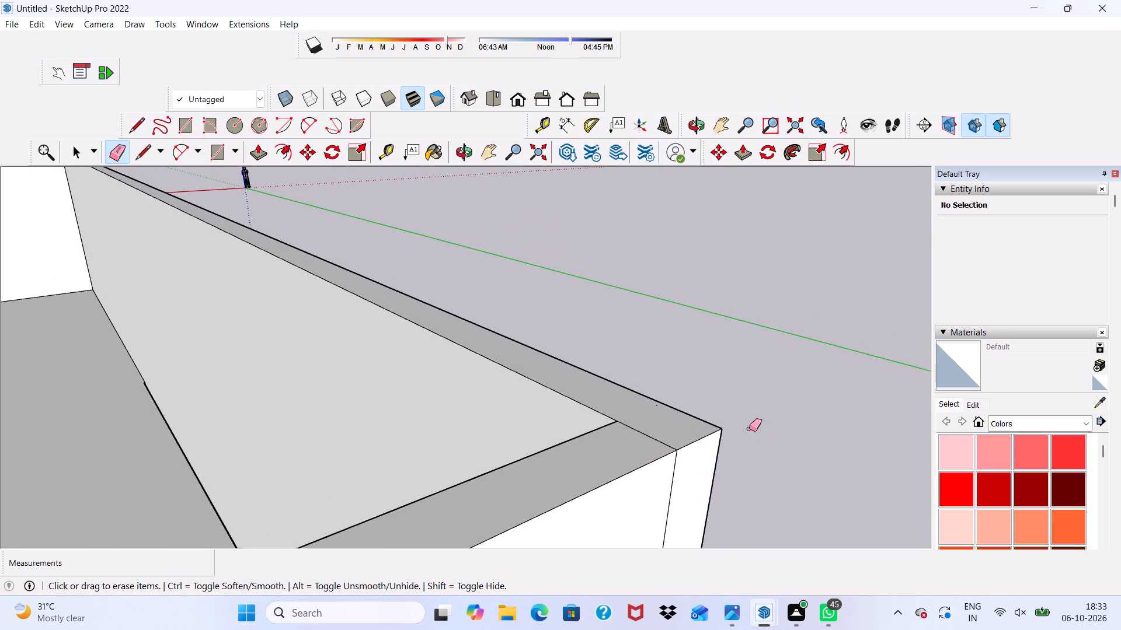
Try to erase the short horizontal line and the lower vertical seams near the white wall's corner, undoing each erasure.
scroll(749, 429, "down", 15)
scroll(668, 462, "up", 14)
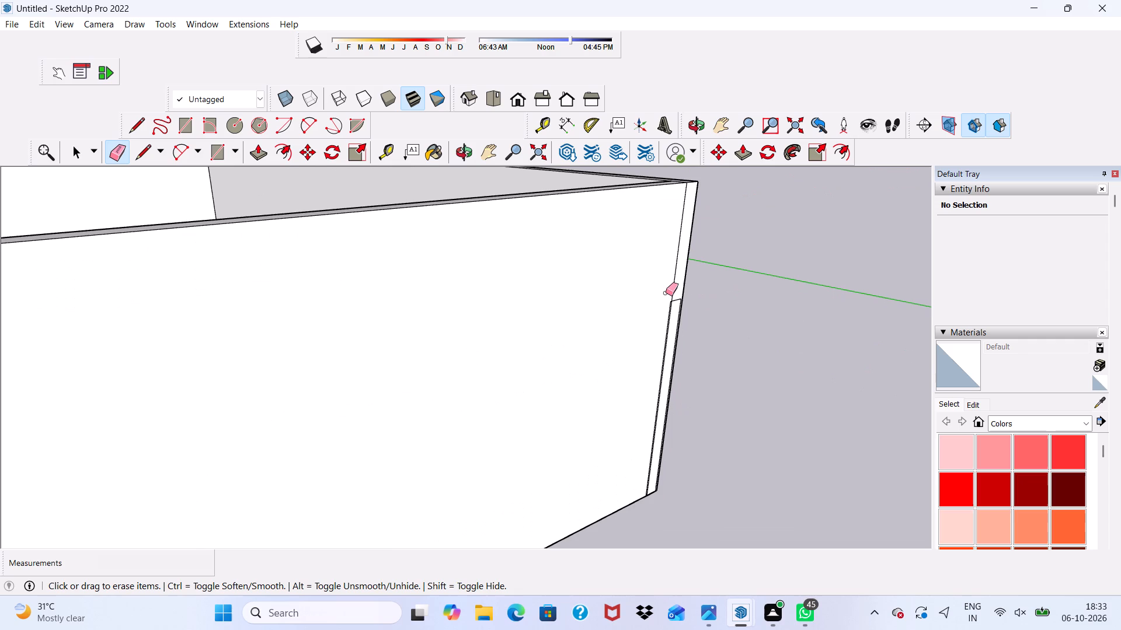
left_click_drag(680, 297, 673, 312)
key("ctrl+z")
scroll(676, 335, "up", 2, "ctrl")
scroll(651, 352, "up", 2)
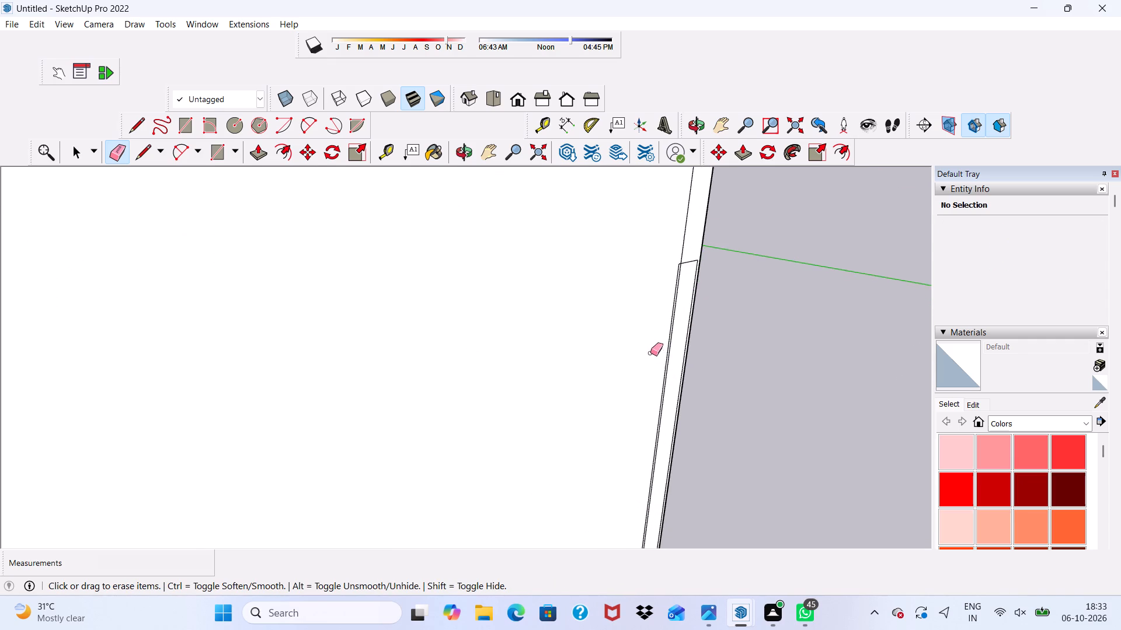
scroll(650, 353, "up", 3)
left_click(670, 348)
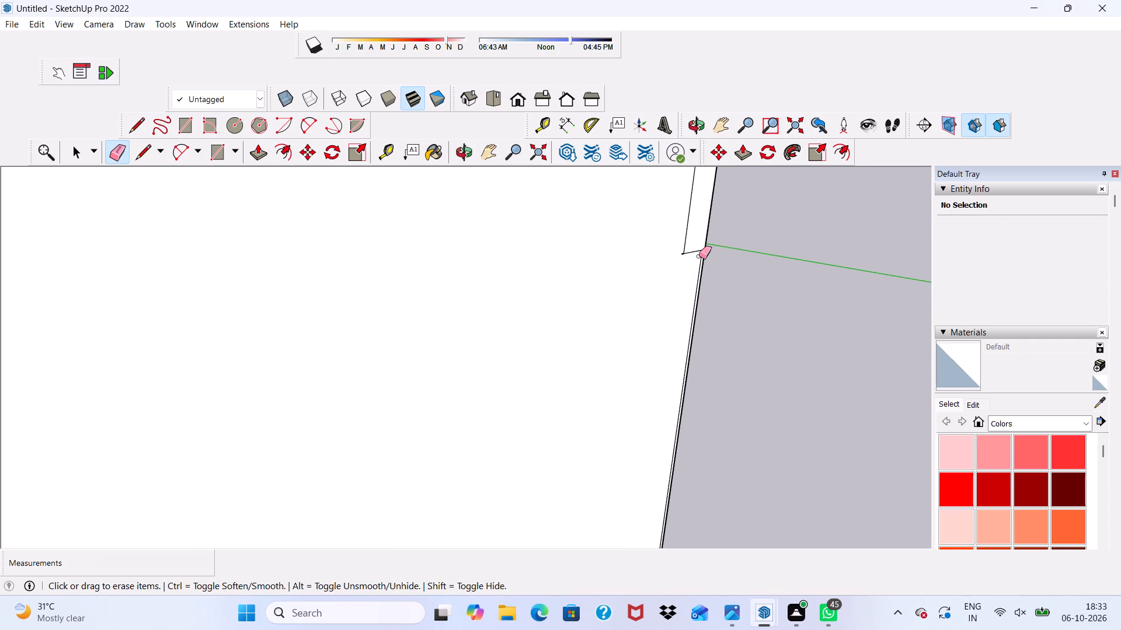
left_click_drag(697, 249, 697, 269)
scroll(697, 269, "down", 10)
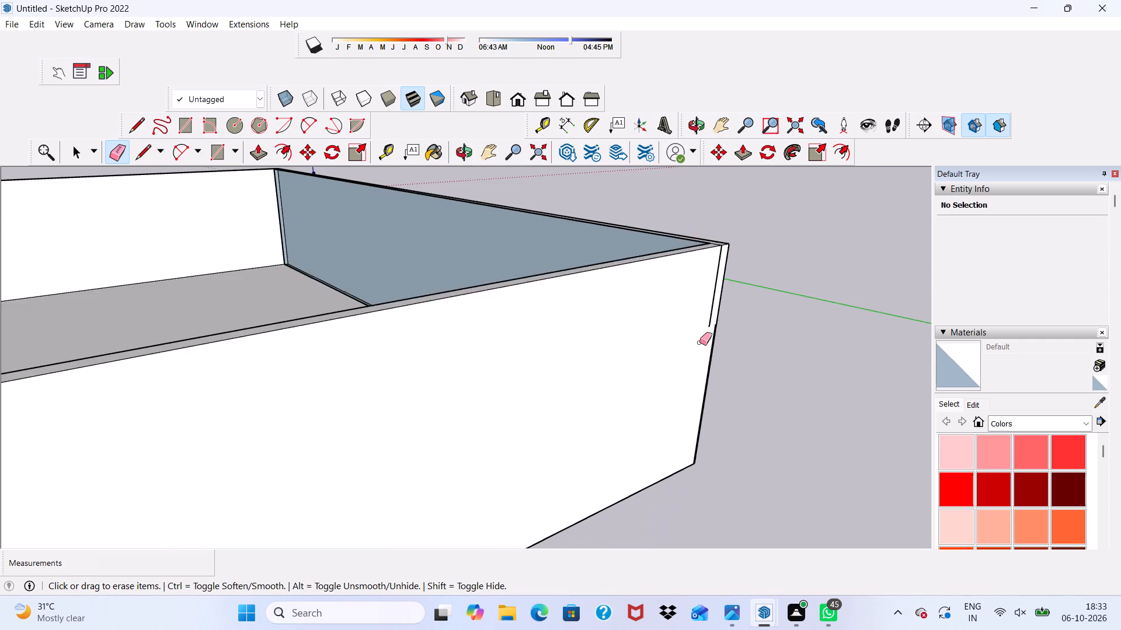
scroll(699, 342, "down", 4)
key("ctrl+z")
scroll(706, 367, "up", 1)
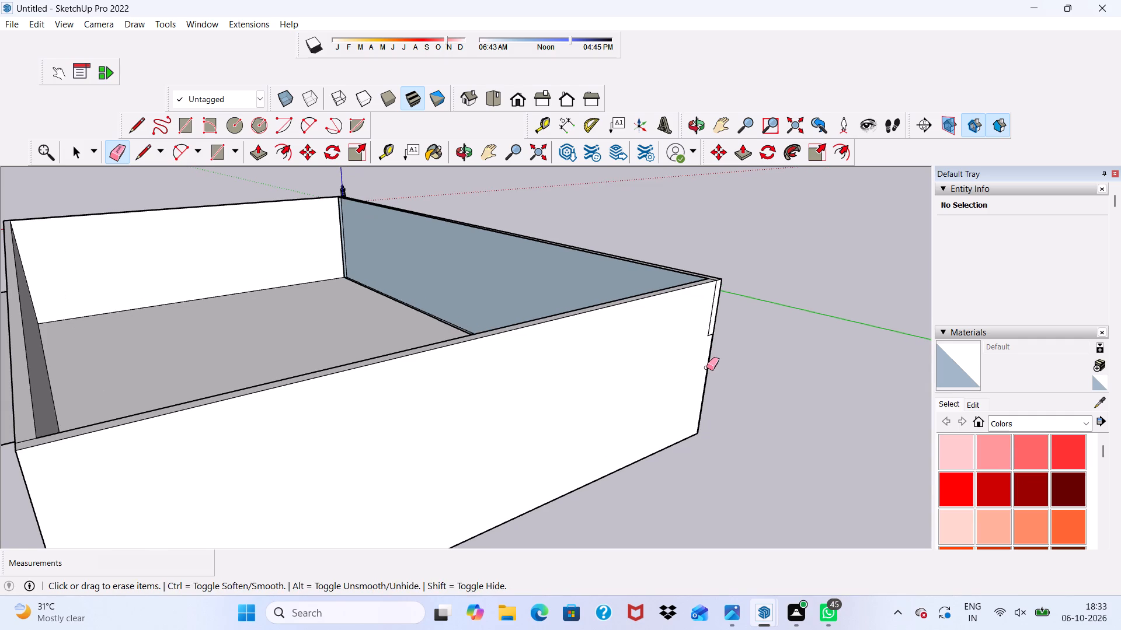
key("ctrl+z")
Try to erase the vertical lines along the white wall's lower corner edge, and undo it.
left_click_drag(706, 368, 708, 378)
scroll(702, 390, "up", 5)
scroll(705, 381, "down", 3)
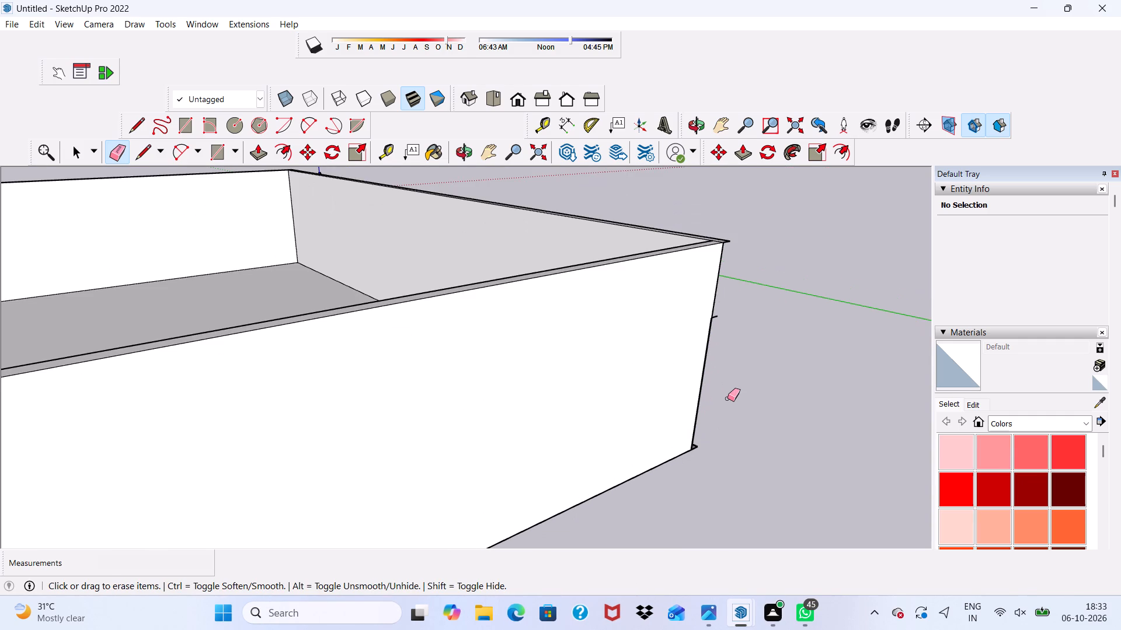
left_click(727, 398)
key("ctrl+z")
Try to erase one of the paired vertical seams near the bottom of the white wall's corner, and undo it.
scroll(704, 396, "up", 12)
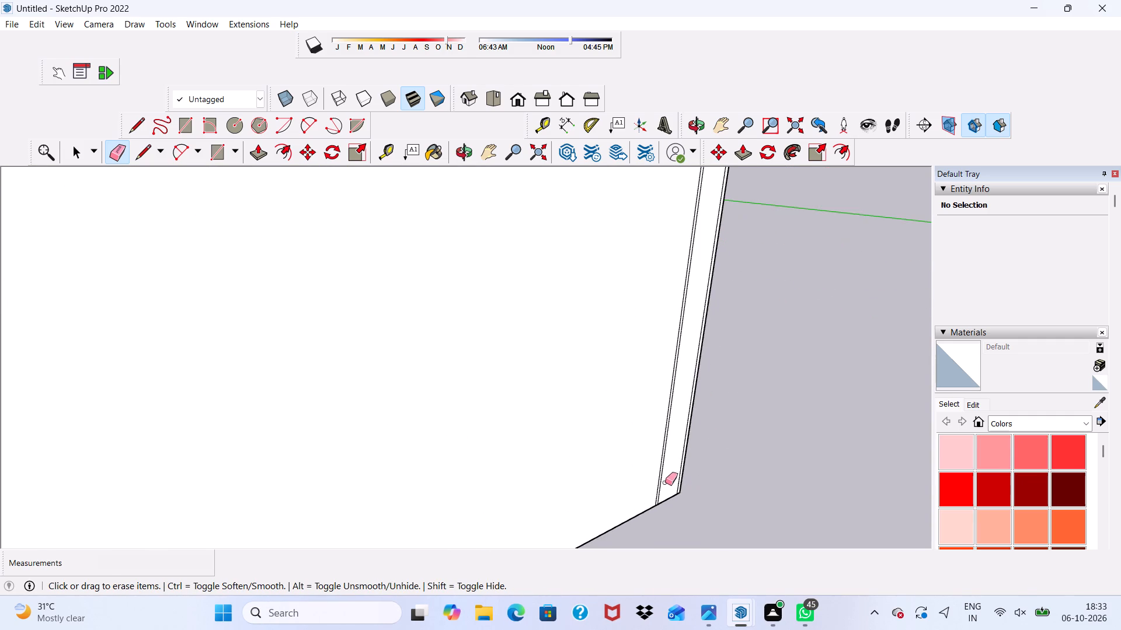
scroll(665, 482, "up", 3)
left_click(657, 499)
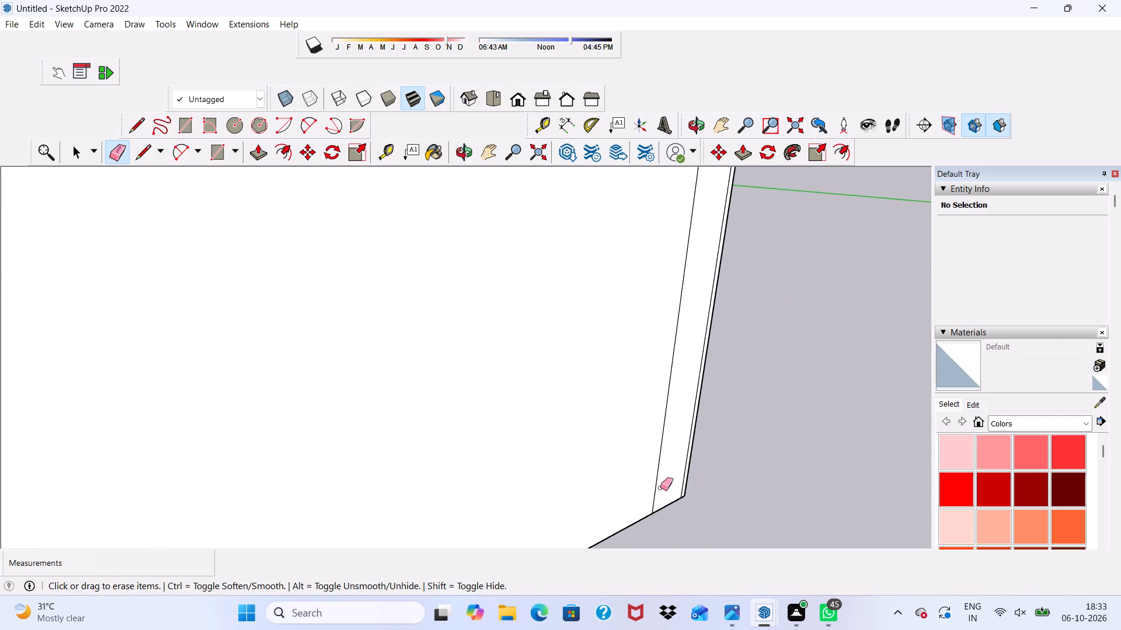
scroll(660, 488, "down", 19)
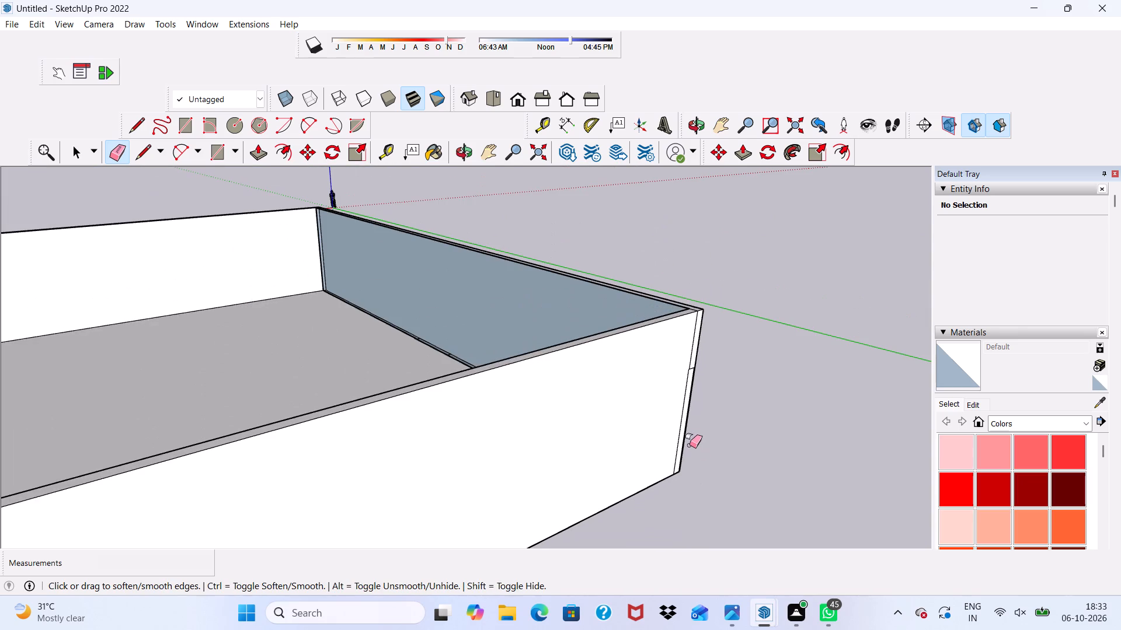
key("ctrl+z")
Erase the lower paired vertical seam farther from the corner on the white wall.
scroll(690, 445, "up", 20)
scroll(690, 445, "up", 3)
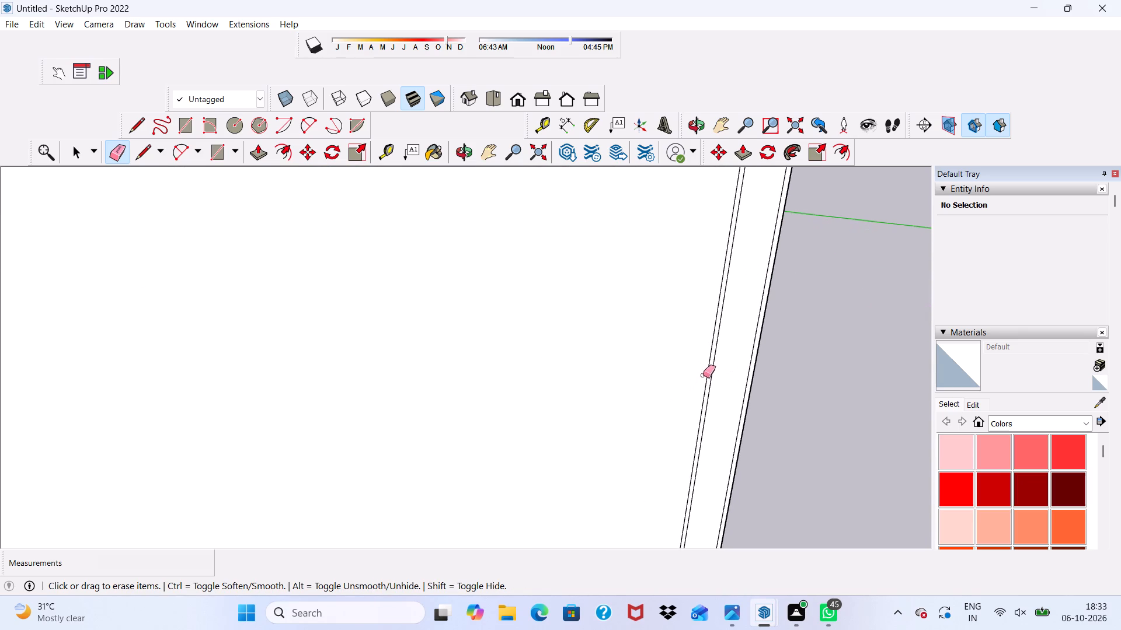
left_click(709, 368)
scroll(709, 368, "down", 10)
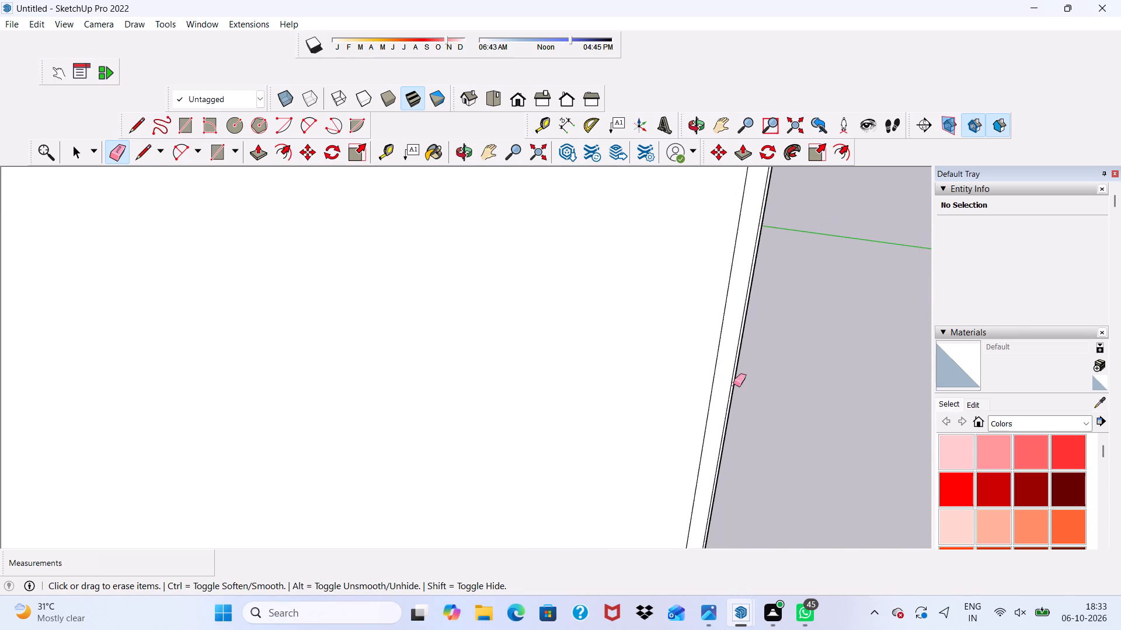
scroll(733, 384, "down", 17)
middle_click_drag(683, 379, 544, 316)
scroll(572, 393, "up", 4)
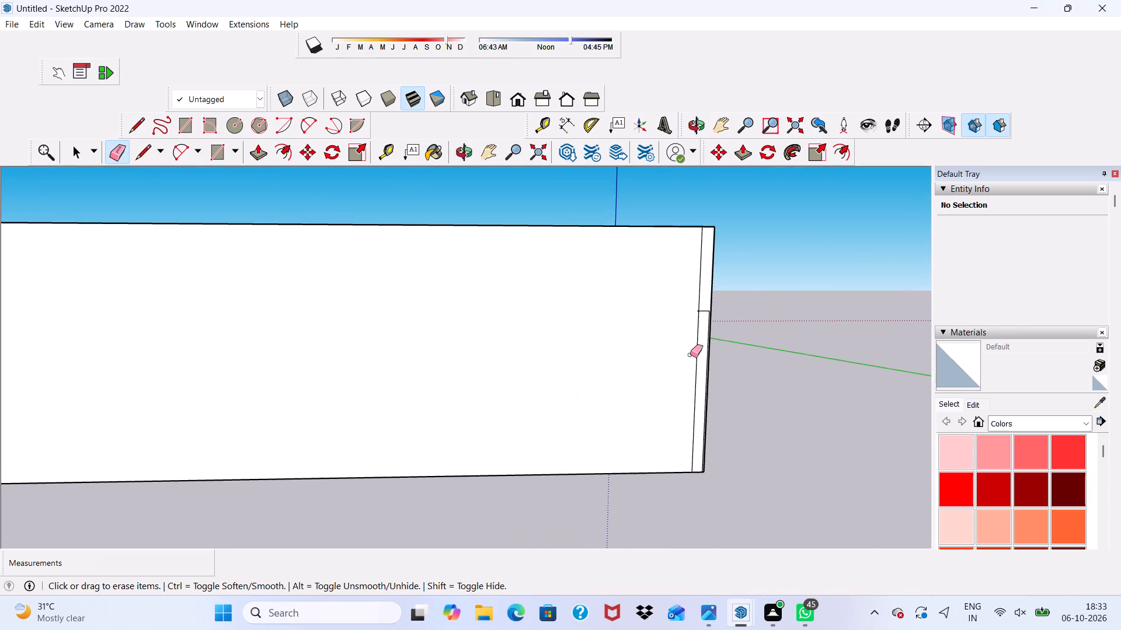
Erase the short horizontal line and the remaining lower vertical seam beside the white wall's corner edge.
scroll(748, 310, "up", 4)
scroll(607, 304, "up", 1)
scroll(672, 327, "down", 4)
scroll(698, 366, "up", 4)
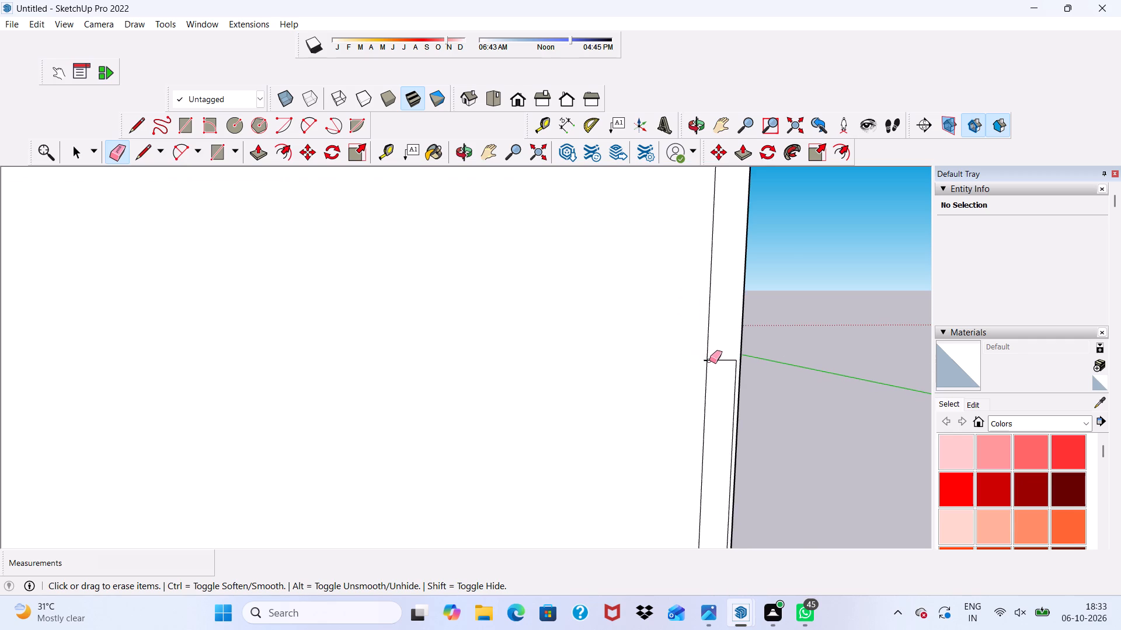
scroll(709, 360, "up", 2)
left_click_drag(716, 359, 722, 367)
scroll(732, 378, "up", 3)
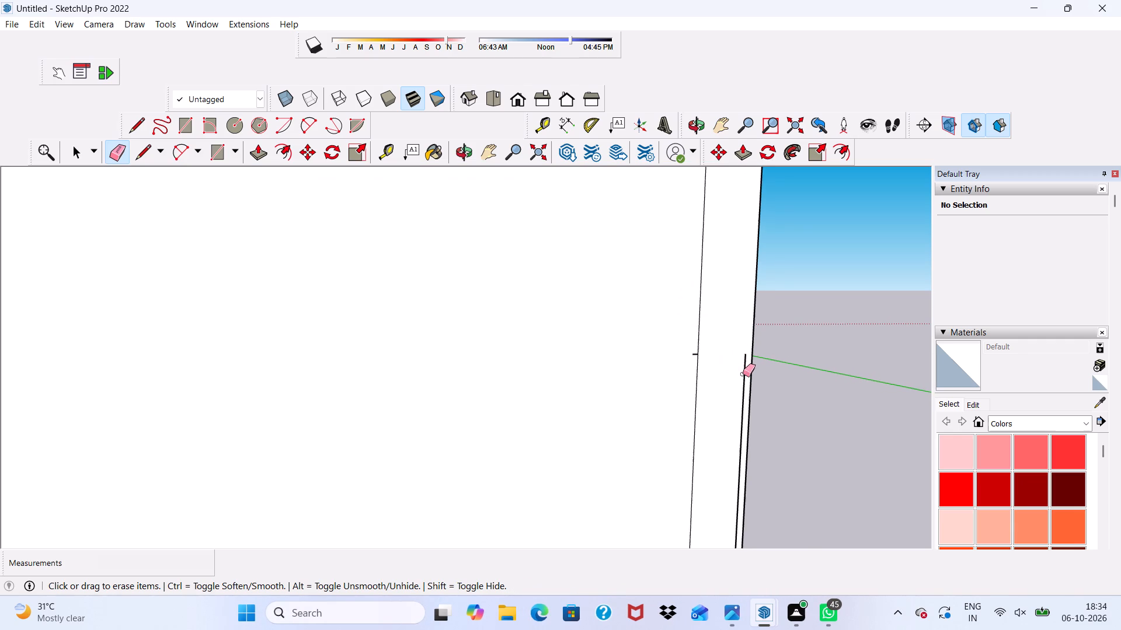
left_click(746, 372)
scroll(732, 370, "down", 17)
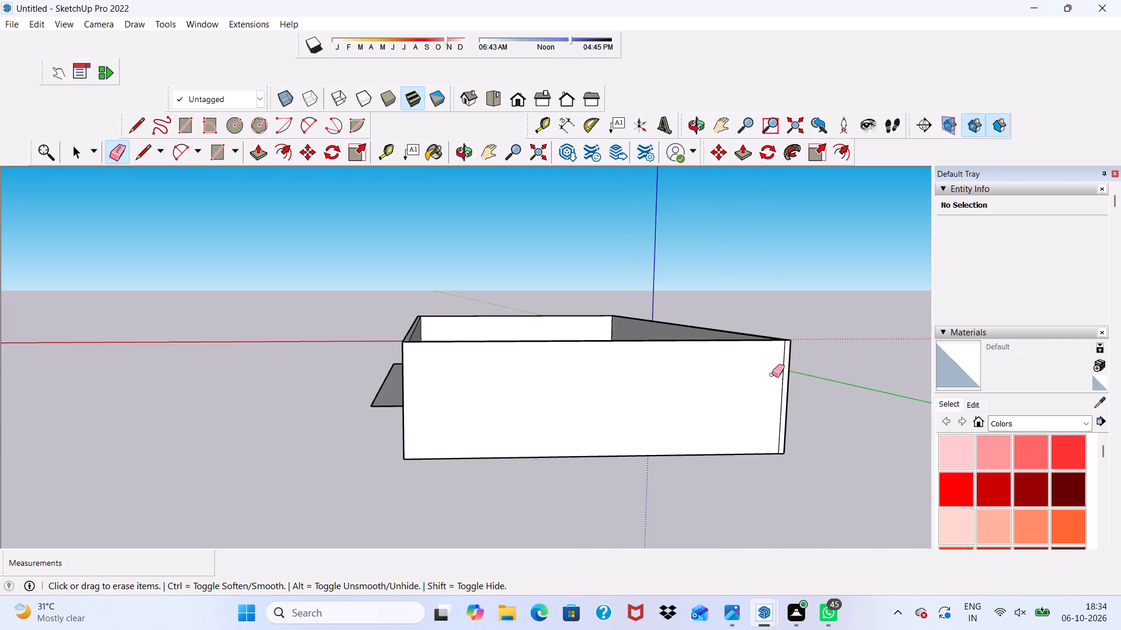
scroll(772, 374, "down", 8)
key("space")
Draw a 76' 8 3/16" by 50' rectangle across the wall tops, from one outer corner to the opposite one, closing the roof.
scroll(530, 414, "down", 1)
middle_click_drag(539, 414, 1068, 404)
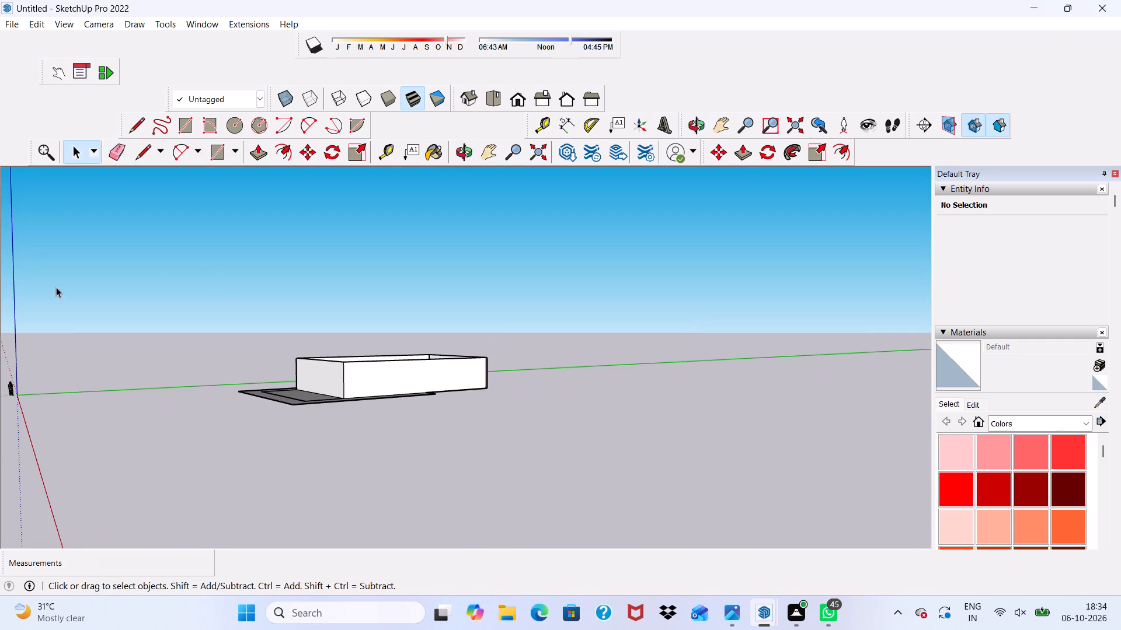
middle_click_drag(223, 421, 468, 419)
scroll(454, 377, "up", 4)
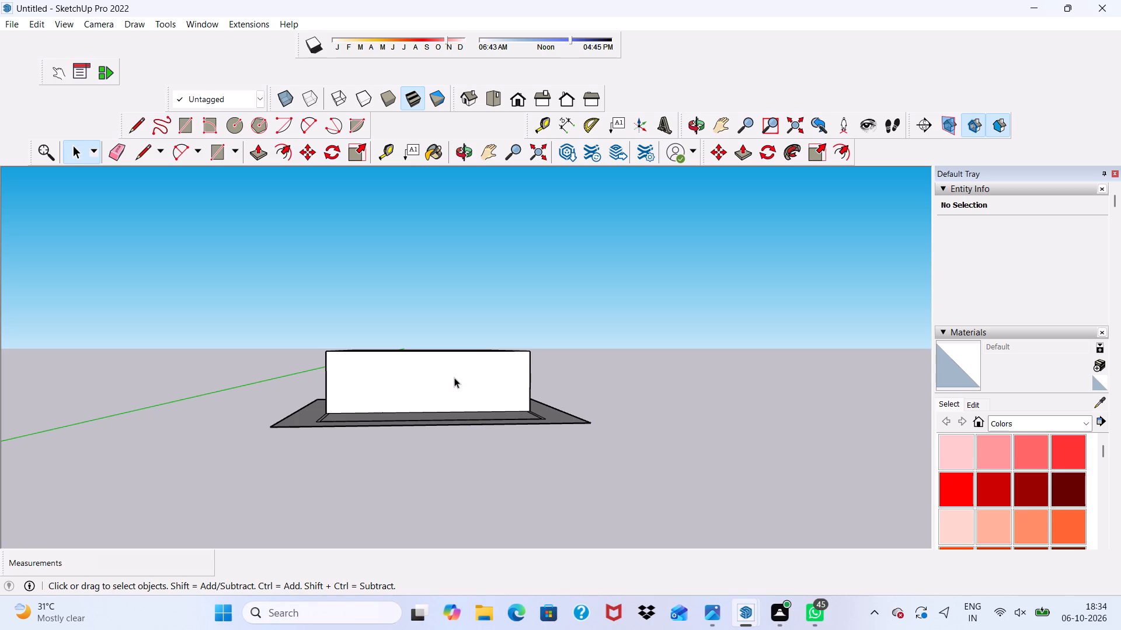
scroll(396, 335, "up", 2)
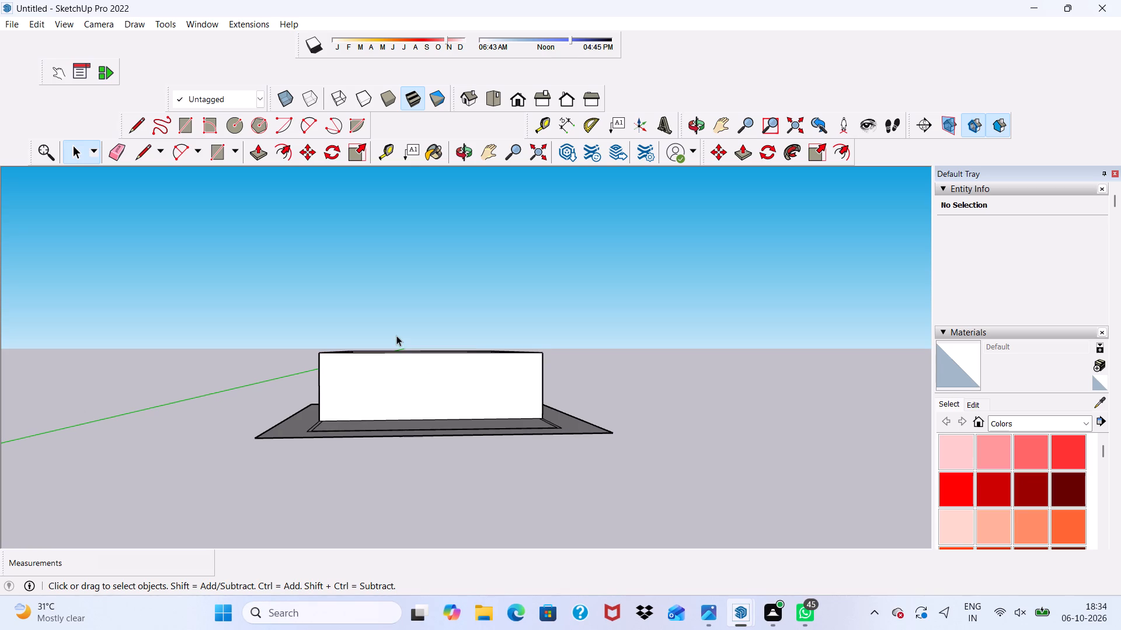
middle_click_drag(396, 335, 389, 410)
scroll(389, 410, "up", 5)
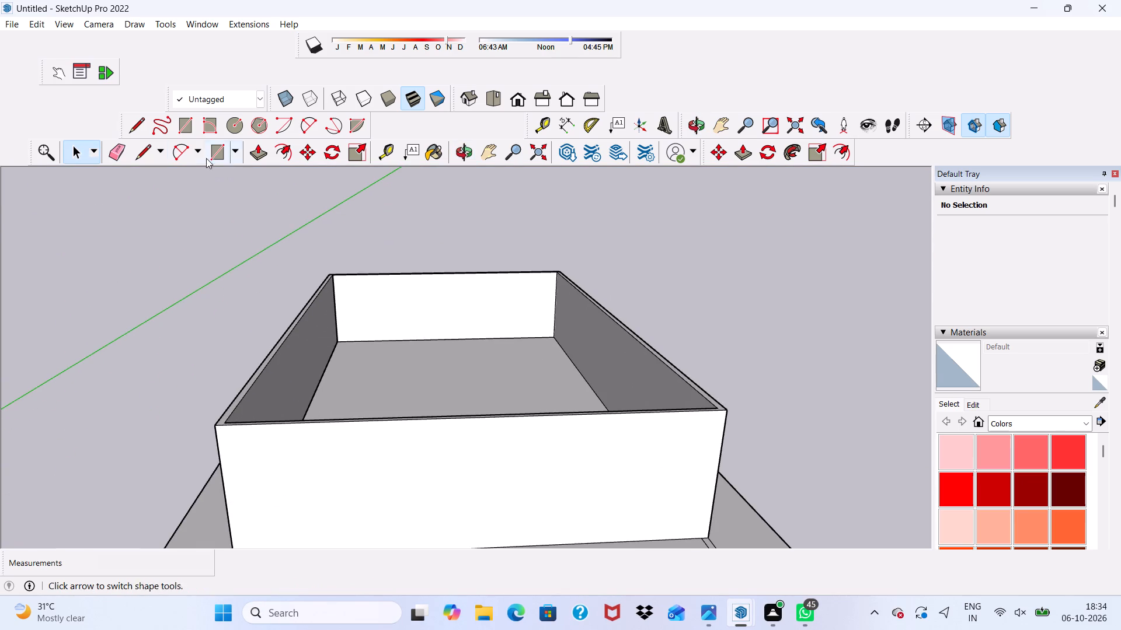
left_click(191, 127)
scroll(528, 314, "up", 3)
scroll(528, 314, "down", 1)
middle_click_drag(528, 314, 514, 442)
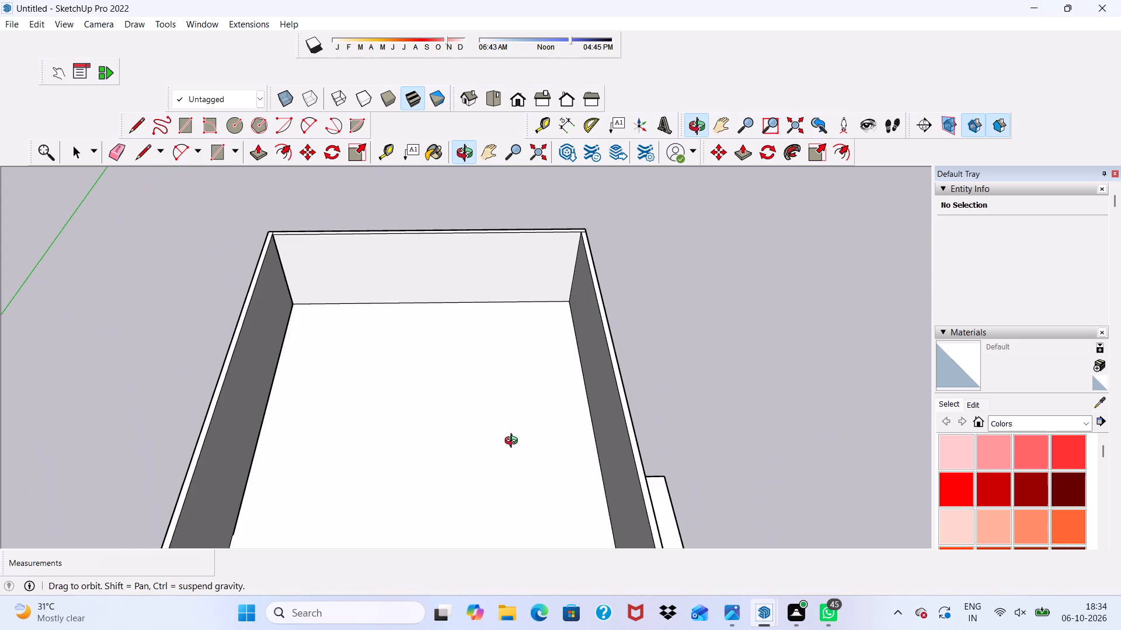
middle_click_drag(514, 442, 513, 443)
scroll(345, 204, "up", 10)
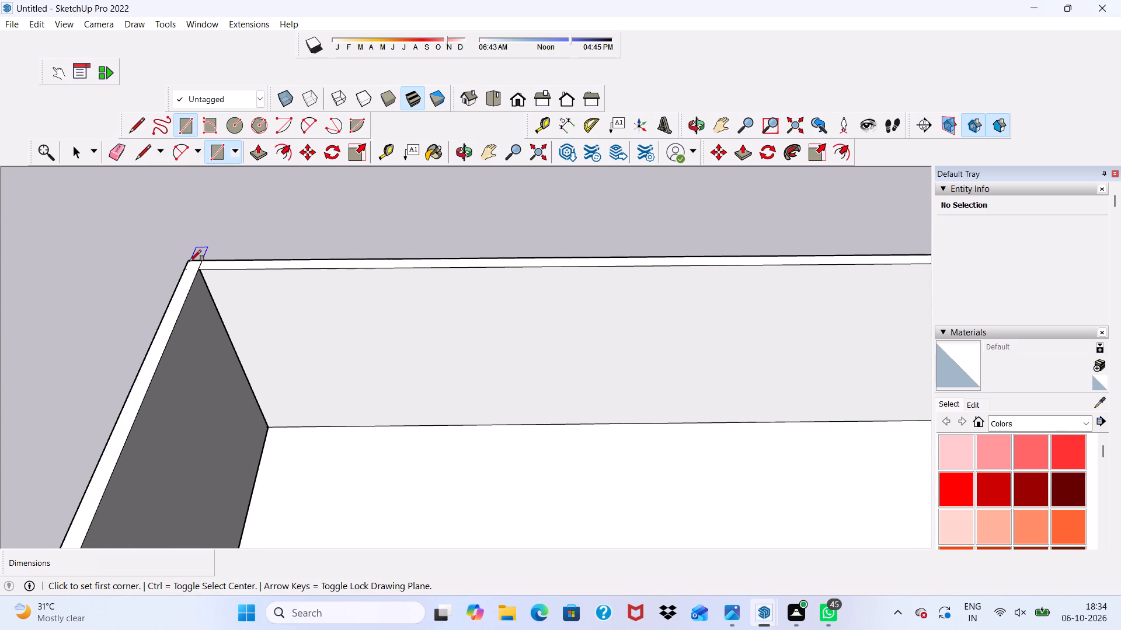
left_click(186, 262)
scroll(186, 262, "down", 7)
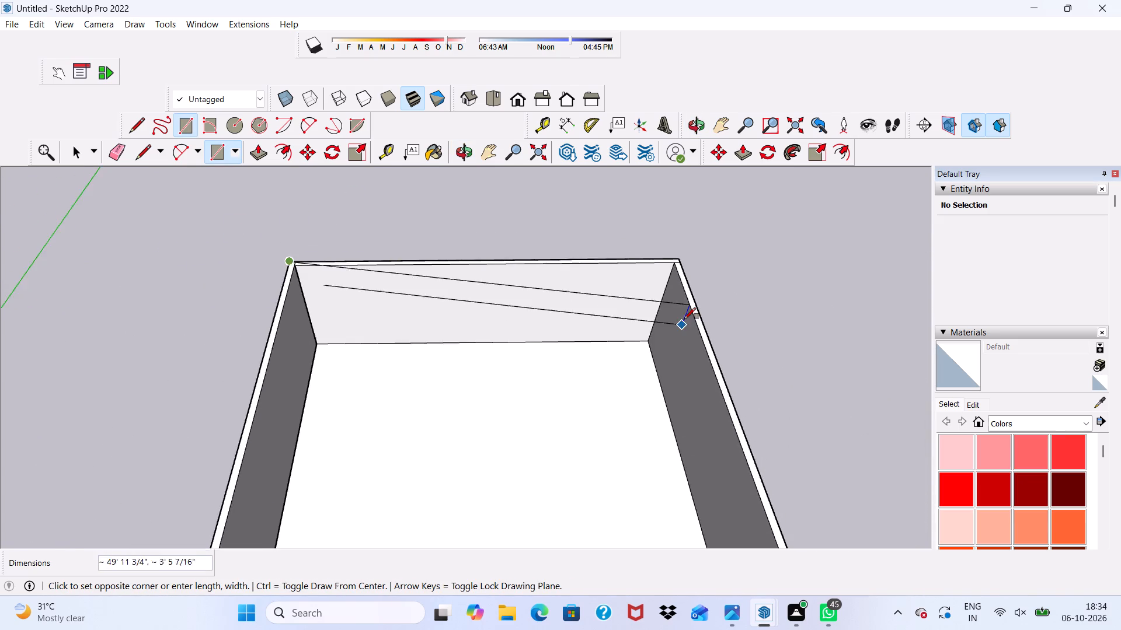
scroll(684, 319, "down", 12)
scroll(712, 369, "up", 2)
scroll(712, 369, "down", 8)
scroll(736, 444, "up", 2)
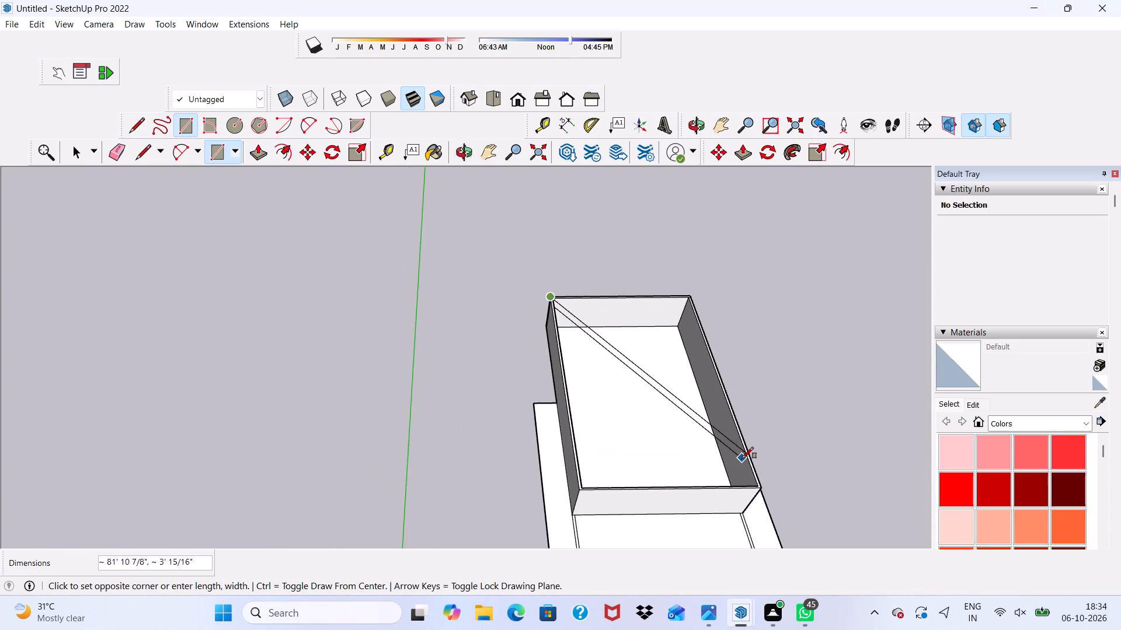
scroll(750, 480, "up", 4)
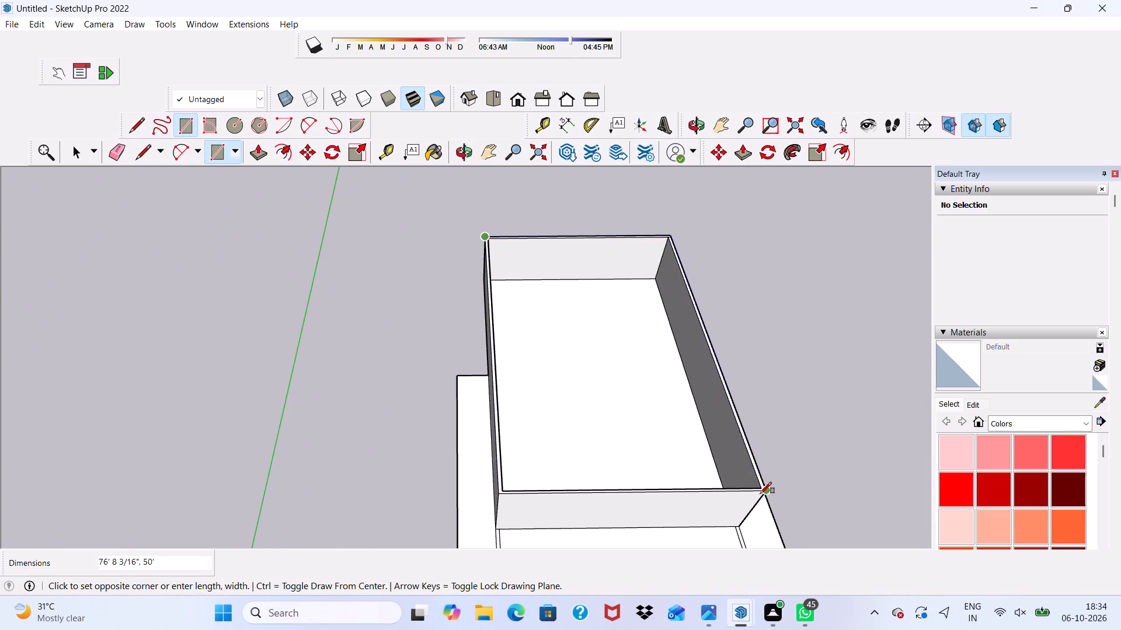
left_click(760, 492)
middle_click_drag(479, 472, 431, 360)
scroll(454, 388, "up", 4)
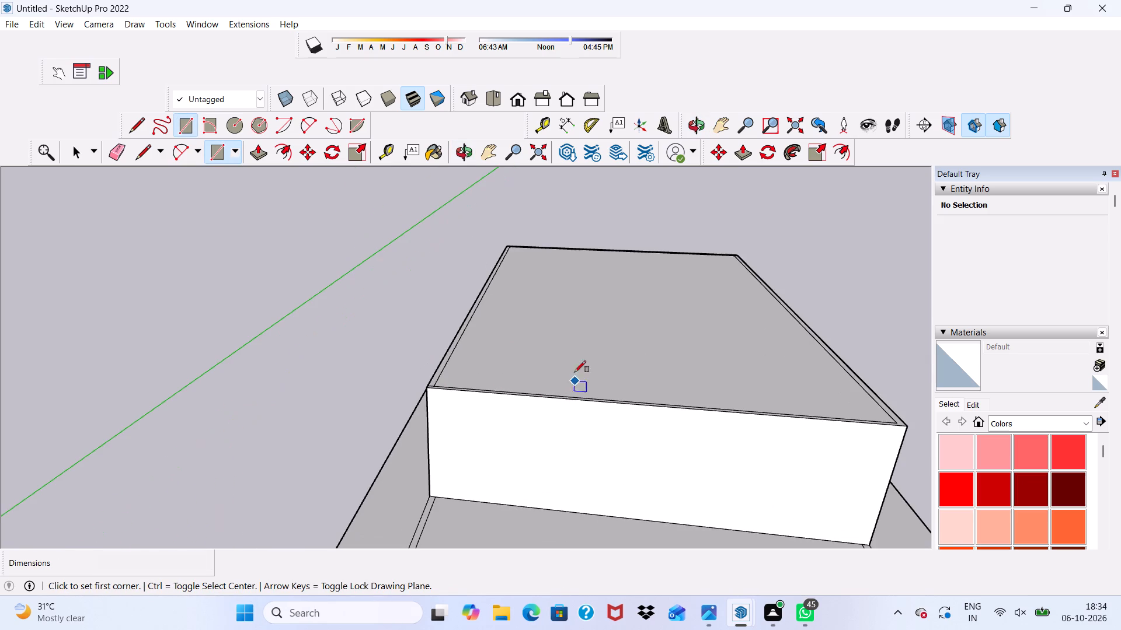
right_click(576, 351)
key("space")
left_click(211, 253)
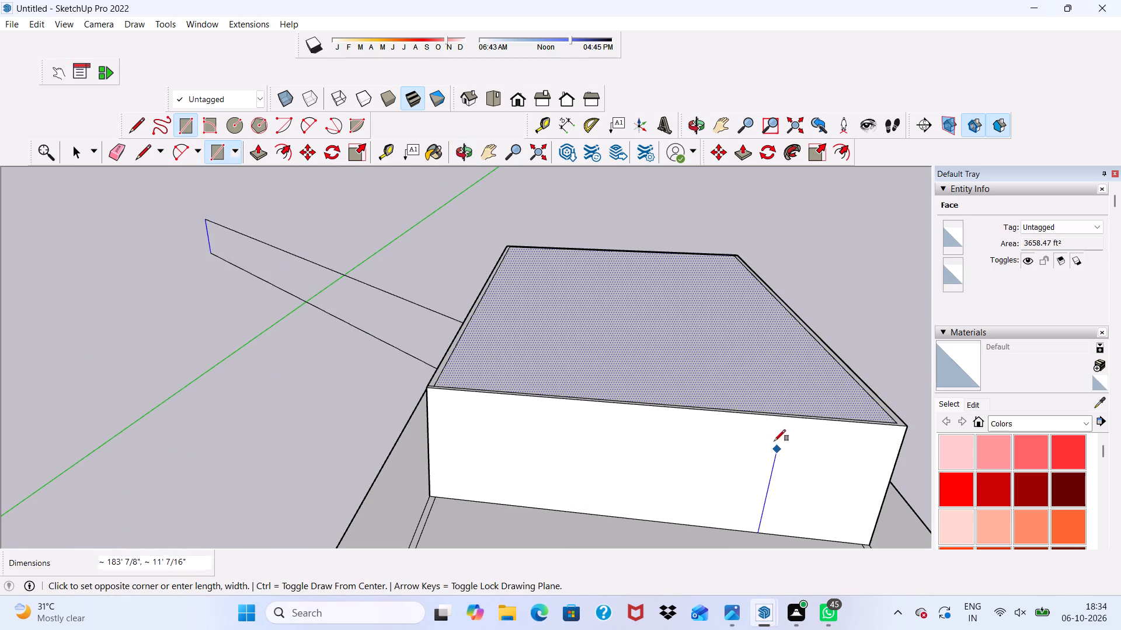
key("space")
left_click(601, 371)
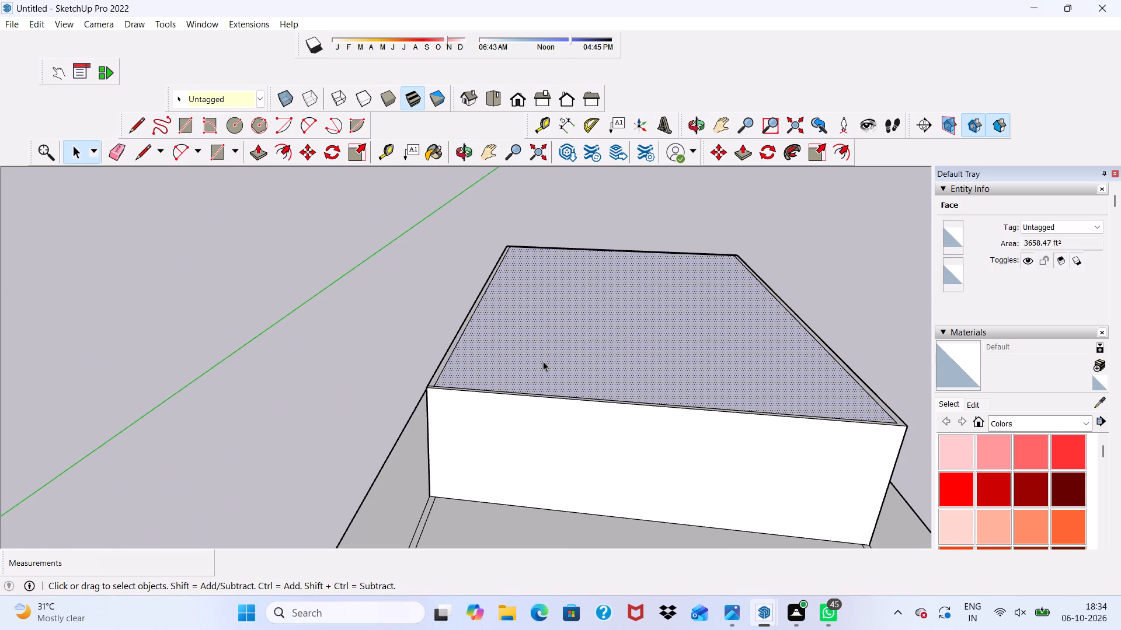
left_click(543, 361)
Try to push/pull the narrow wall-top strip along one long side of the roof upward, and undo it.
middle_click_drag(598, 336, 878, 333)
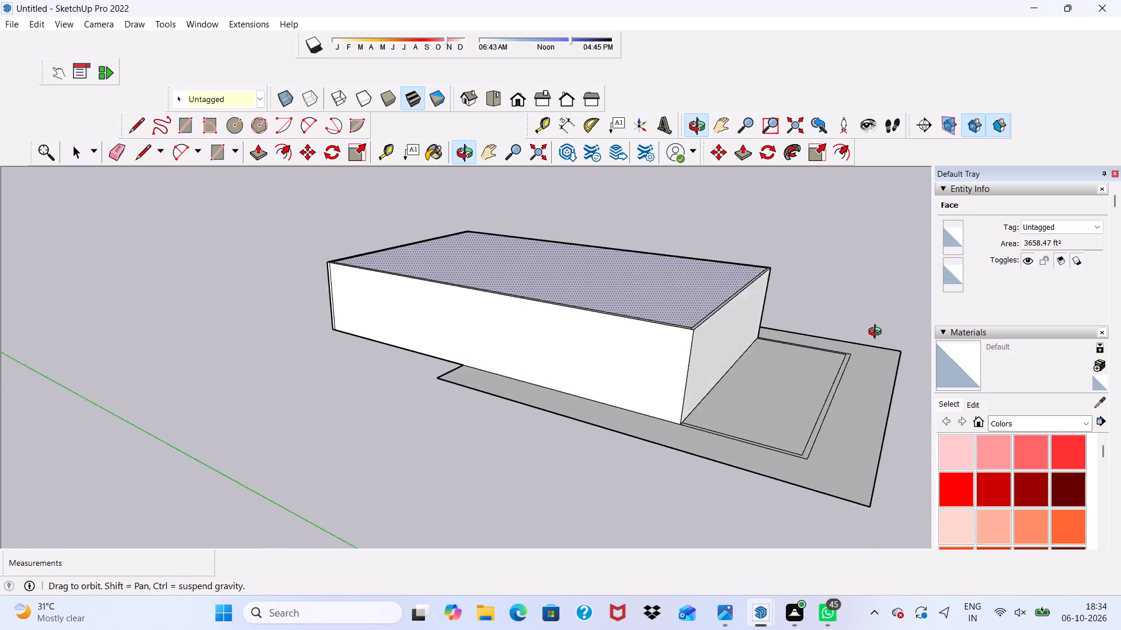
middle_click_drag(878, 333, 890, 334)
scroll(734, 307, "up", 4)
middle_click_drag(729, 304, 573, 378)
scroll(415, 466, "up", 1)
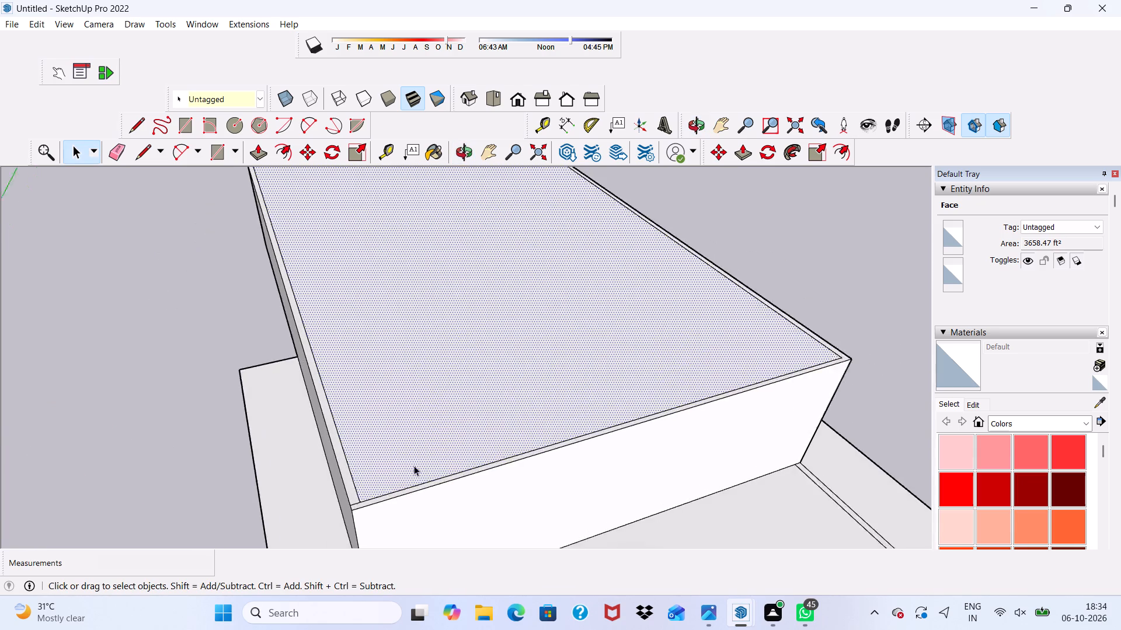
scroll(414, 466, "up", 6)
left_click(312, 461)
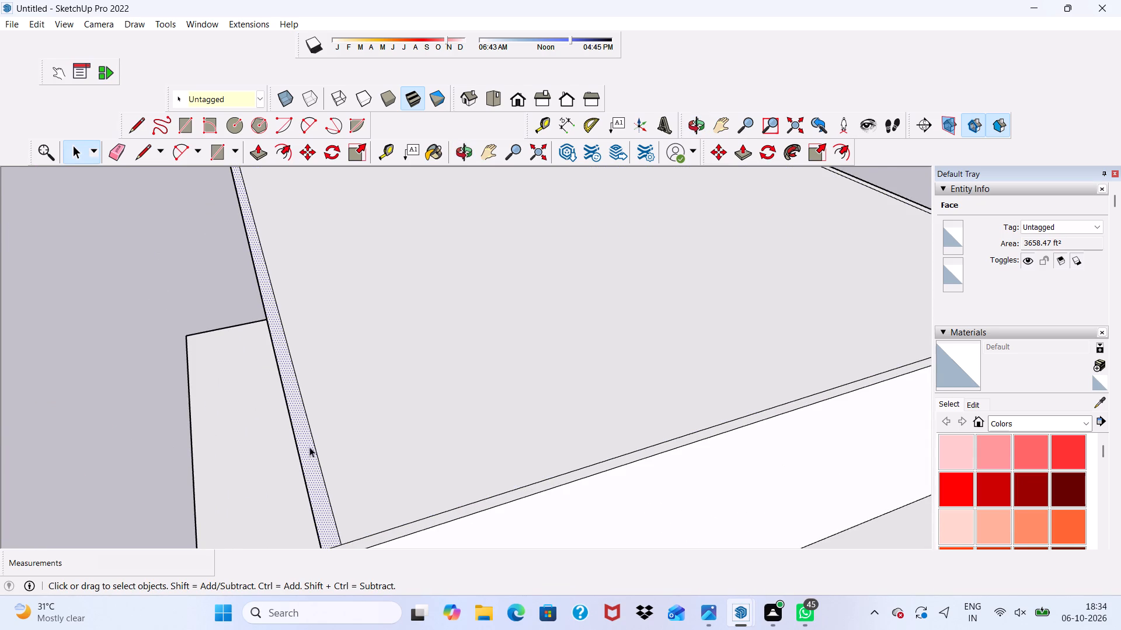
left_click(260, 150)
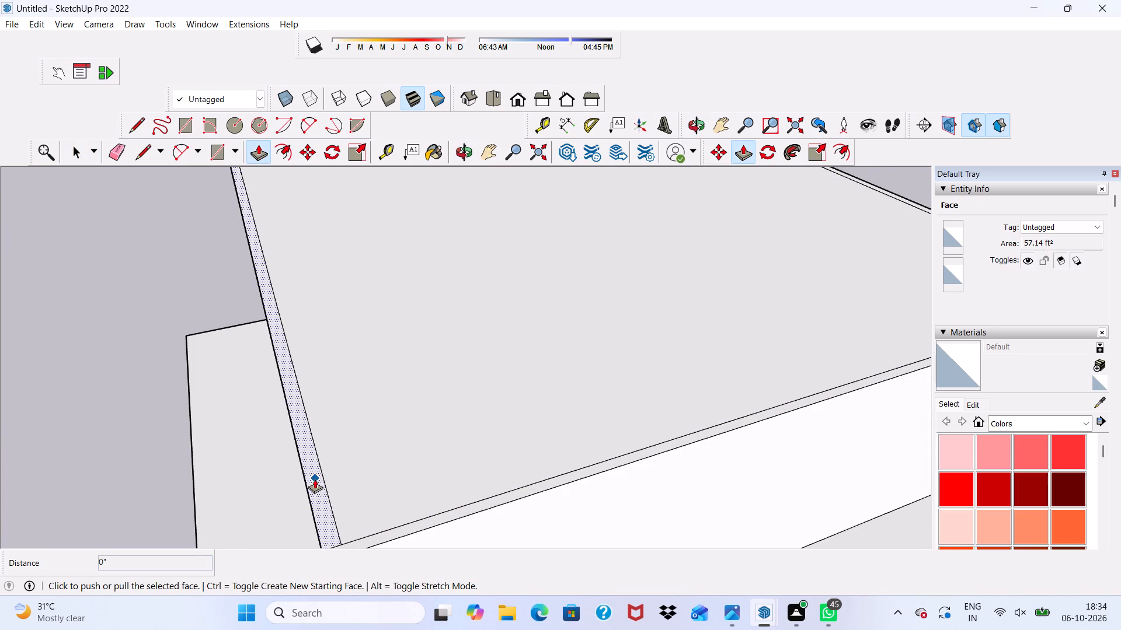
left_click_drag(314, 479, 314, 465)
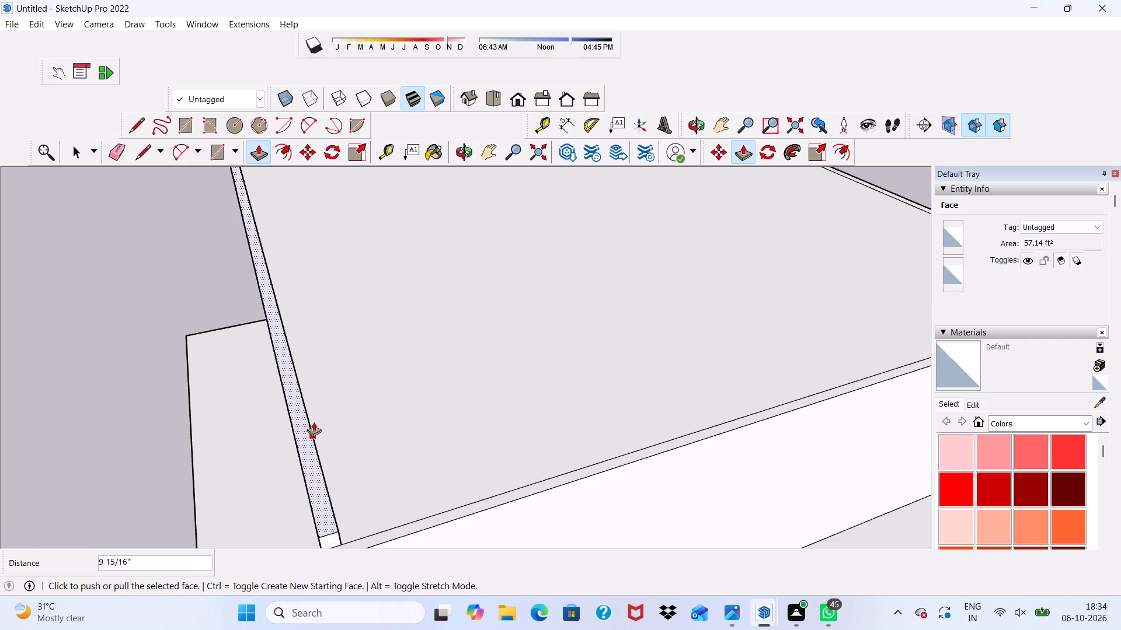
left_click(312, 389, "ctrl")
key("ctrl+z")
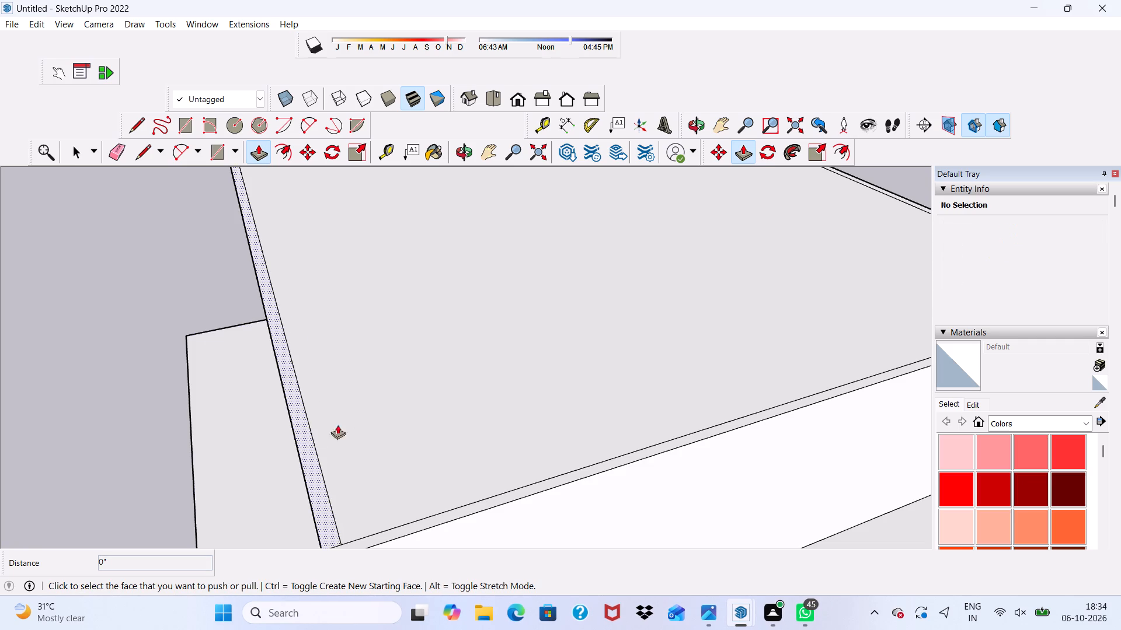
Push/pull the narrow wall-top strip along that long side of the roof up by 10'.
left_click(311, 436)
scroll(262, 332, "down", 6)
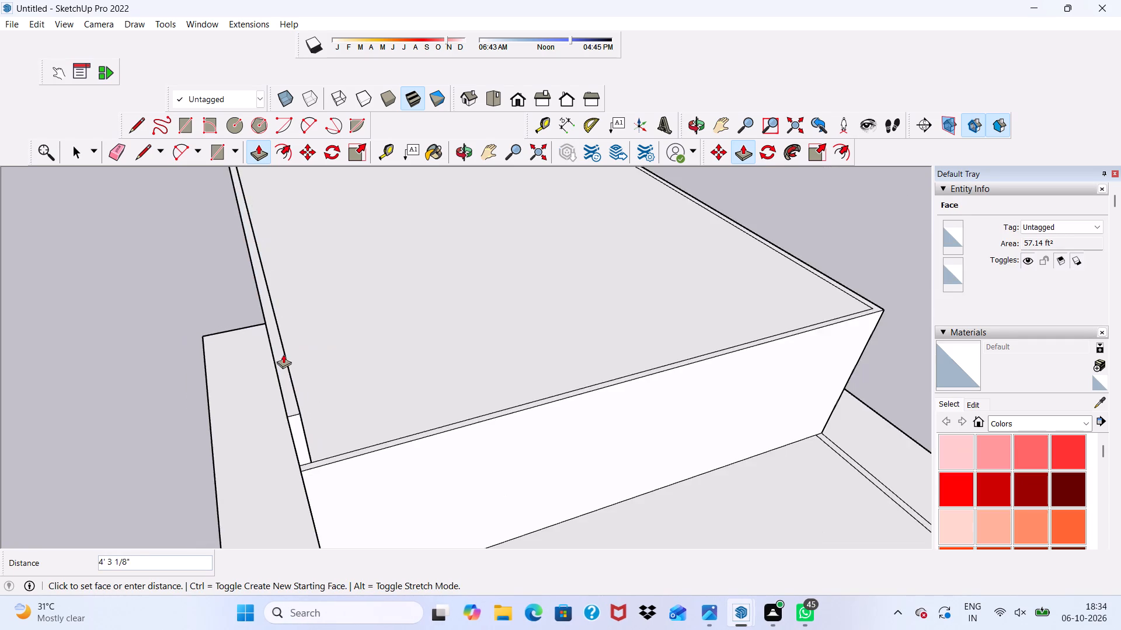
scroll(283, 354, "down", 3)
scroll(177, 286, "down", 4)
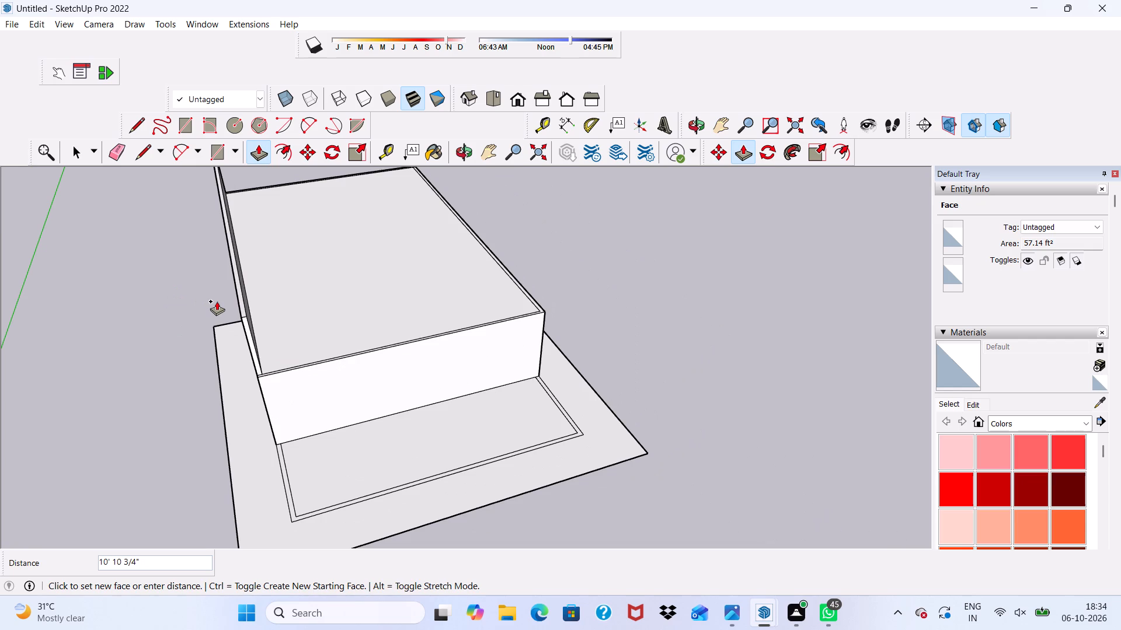
type("10'")
key("Return")
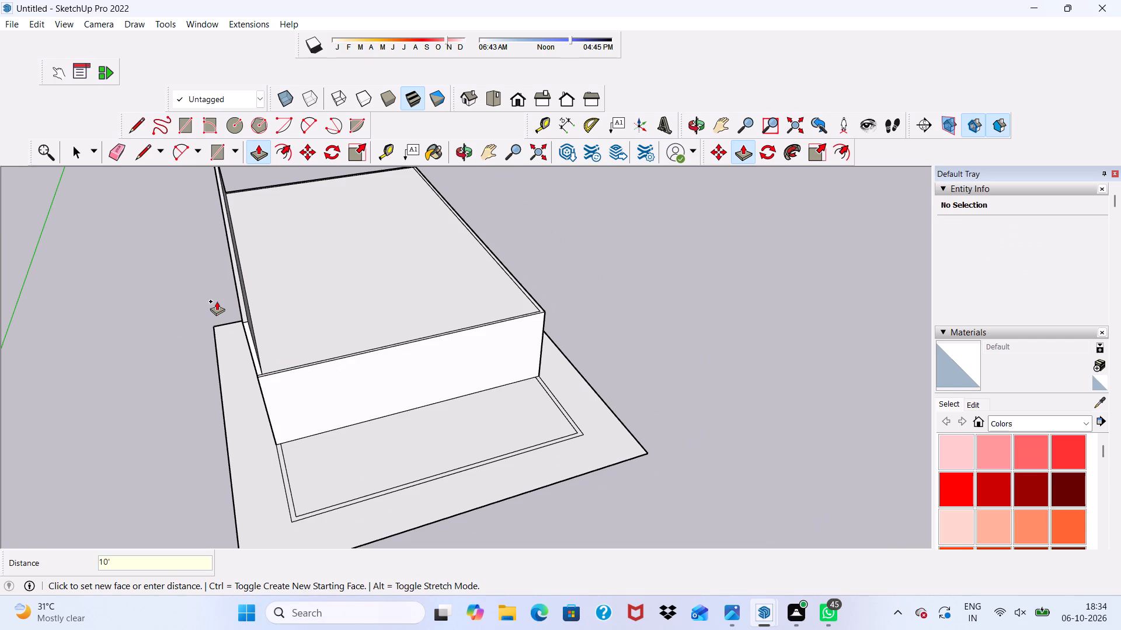
Push/pull the short end's wall-top strip up by 10', at the end away from the adjoining room outline.
scroll(217, 301, "down", 4)
middle_click_drag(264, 324, 64, 204)
scroll(534, 369, "up", 3)
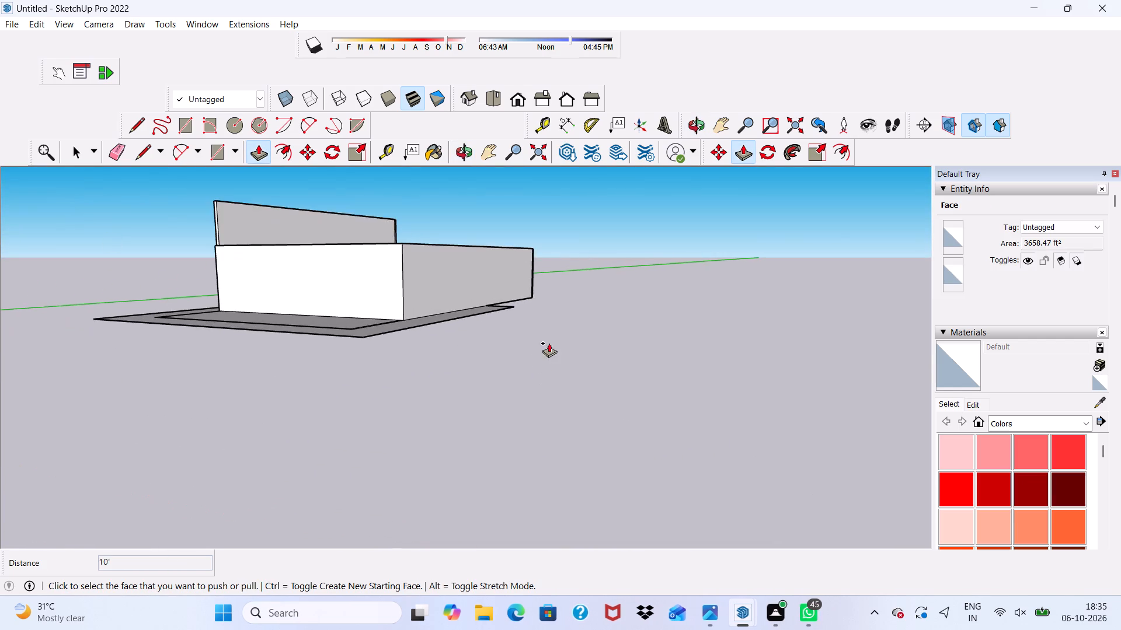
scroll(549, 343, "up", 4)
scroll(508, 247, "down", 1)
middle_click_drag(508, 247, 238, 376)
scroll(243, 292, "up", 7)
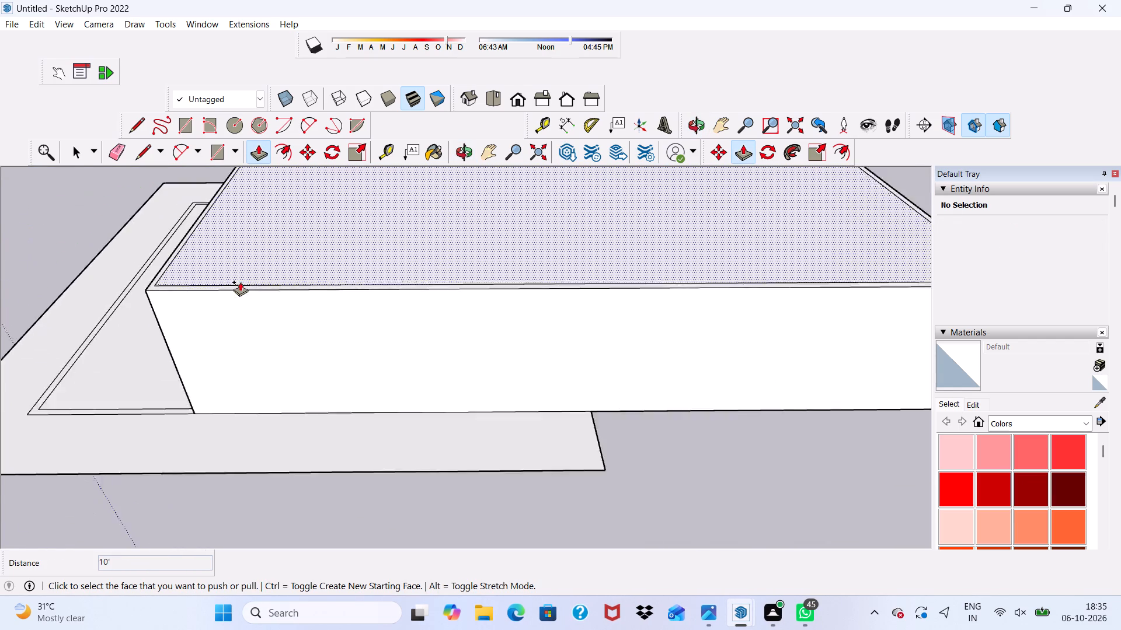
scroll(240, 282, "up", 6)
scroll(239, 276, "down", 2)
scroll(236, 384, "down", 10)
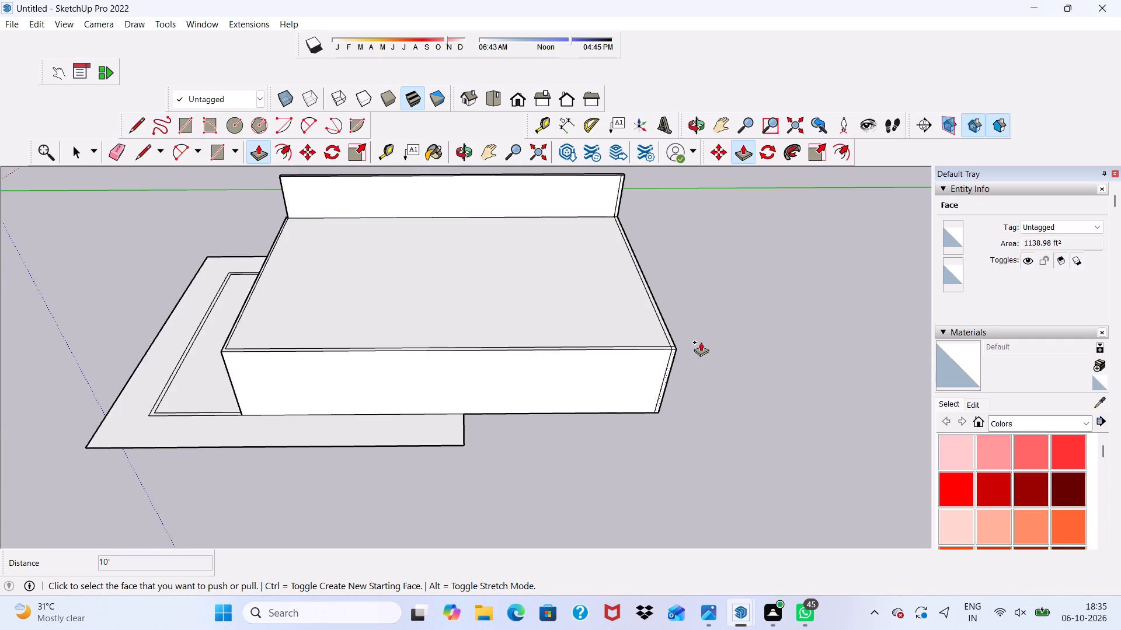
scroll(650, 271, "up", 10)
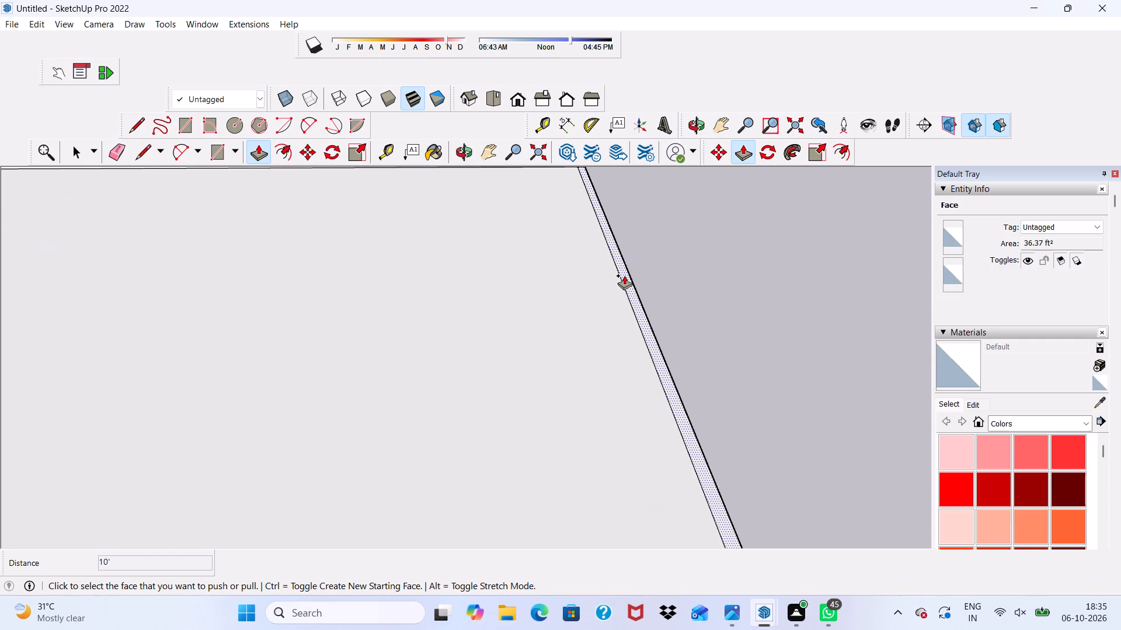
left_click(624, 275)
scroll(617, 242, "down", 10)
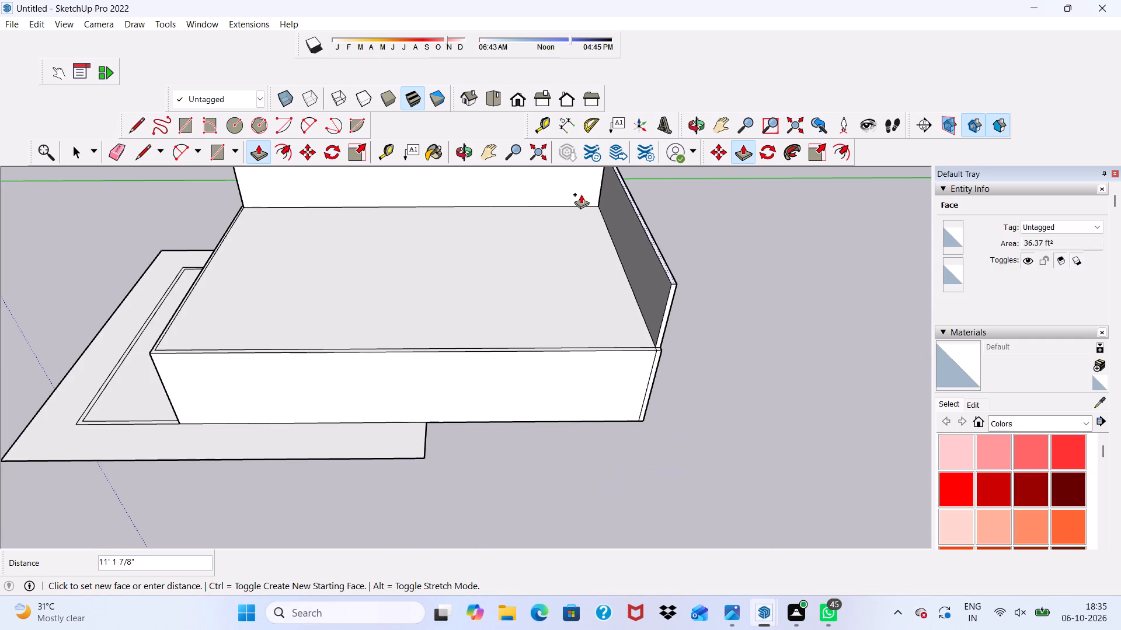
type("10'")
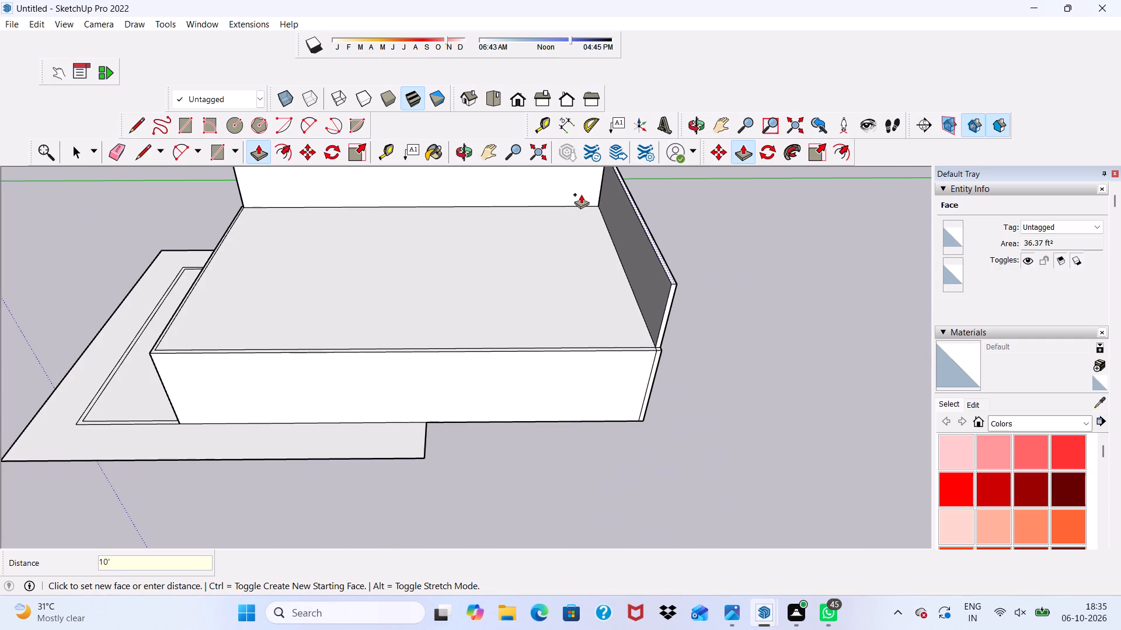
key("Return")
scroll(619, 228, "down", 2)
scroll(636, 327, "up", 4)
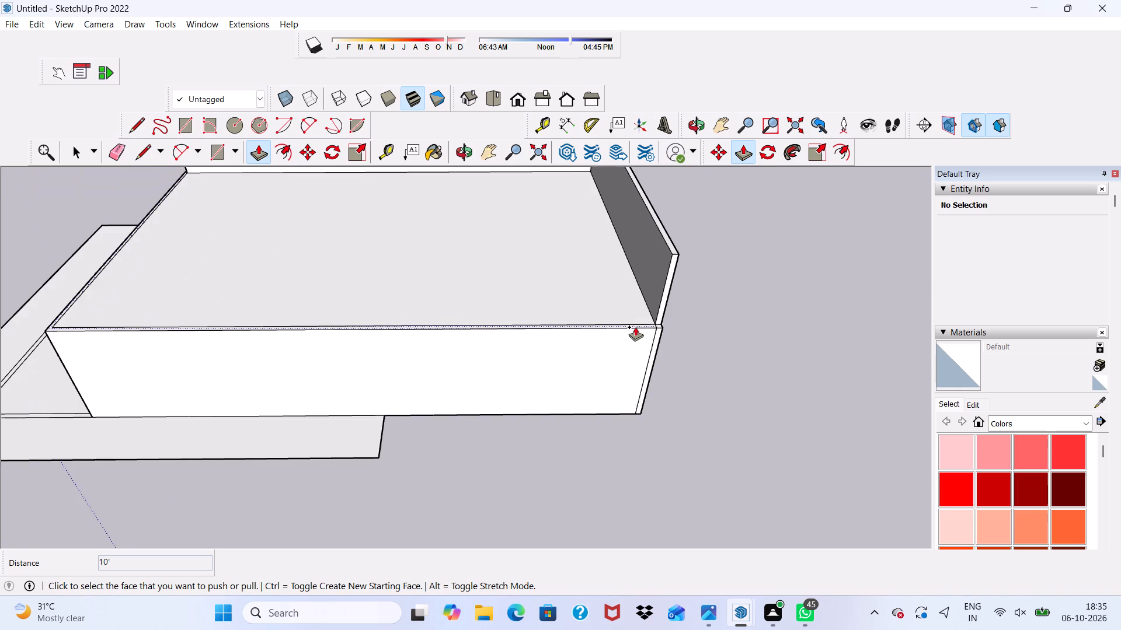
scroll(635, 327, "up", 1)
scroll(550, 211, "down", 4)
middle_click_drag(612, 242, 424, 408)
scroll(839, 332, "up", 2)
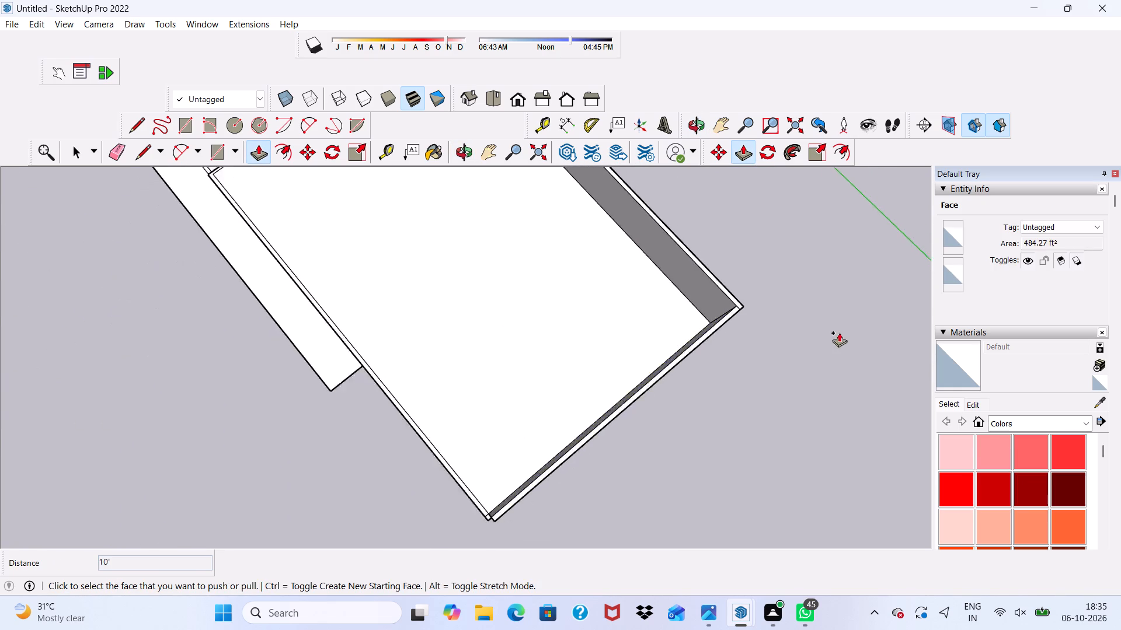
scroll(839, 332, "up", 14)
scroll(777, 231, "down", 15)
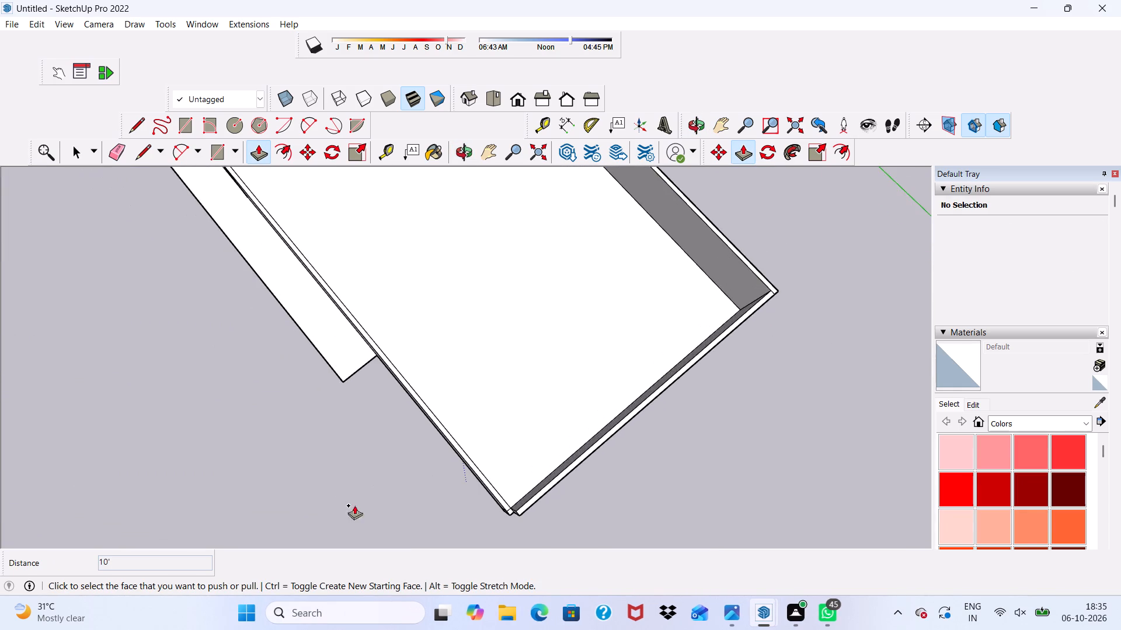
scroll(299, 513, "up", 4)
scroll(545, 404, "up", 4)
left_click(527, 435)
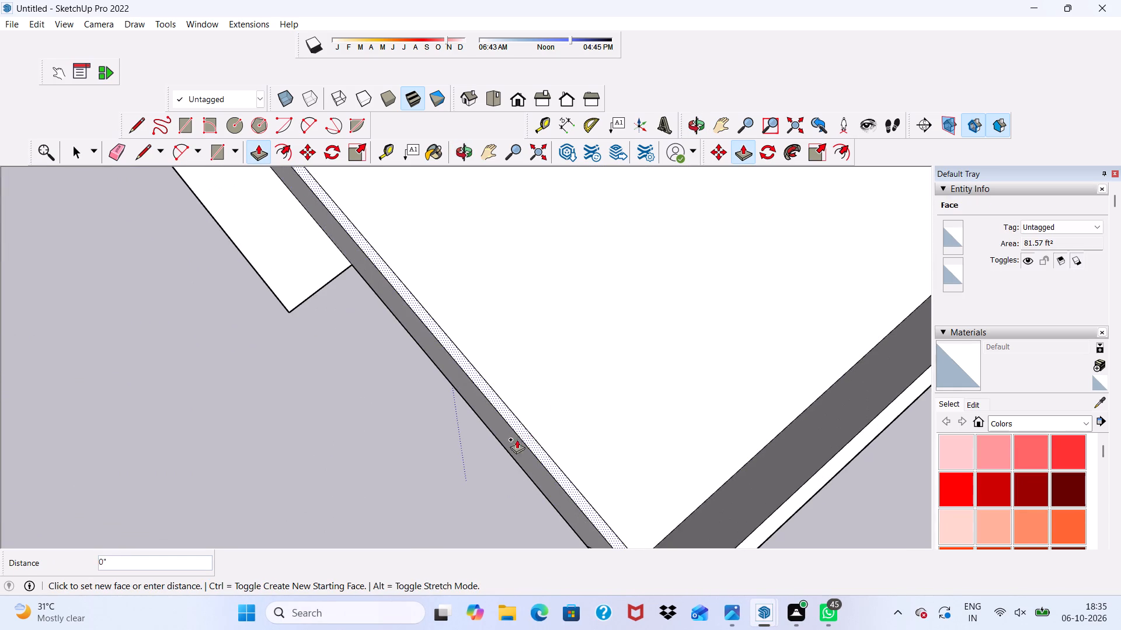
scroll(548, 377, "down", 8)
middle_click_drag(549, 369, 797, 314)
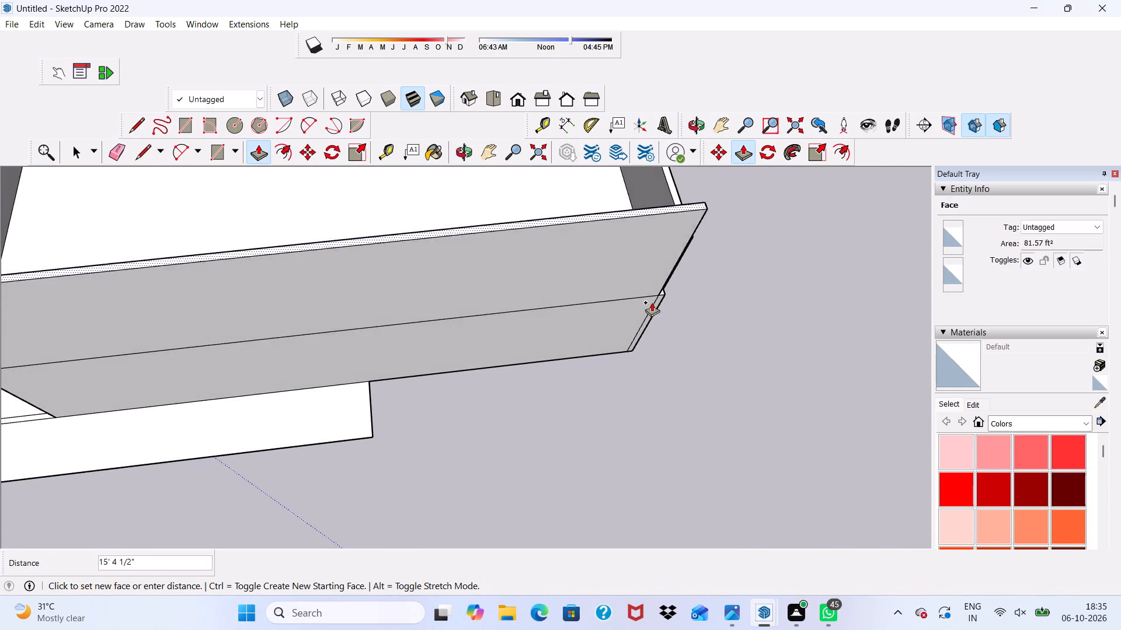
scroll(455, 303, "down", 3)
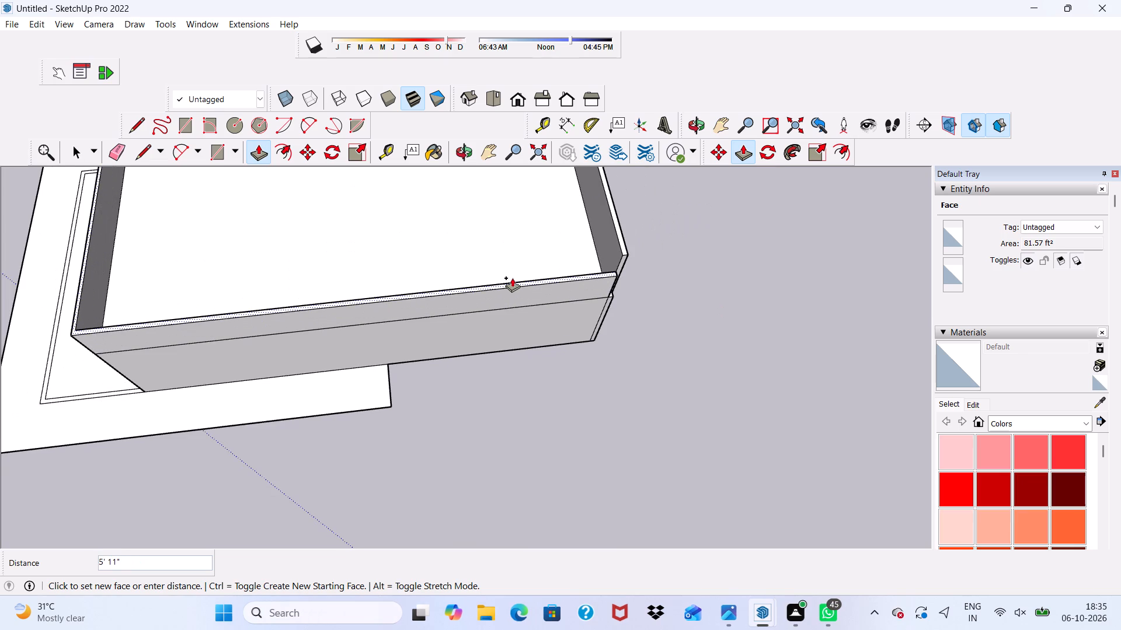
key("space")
Draw a 9" line across the wall-top strip at its corner, from the inner corner to the outer edge, separating the long side from the short end.
scroll(512, 278, "down", 3)
middle_click_drag(437, 317, 655, 264)
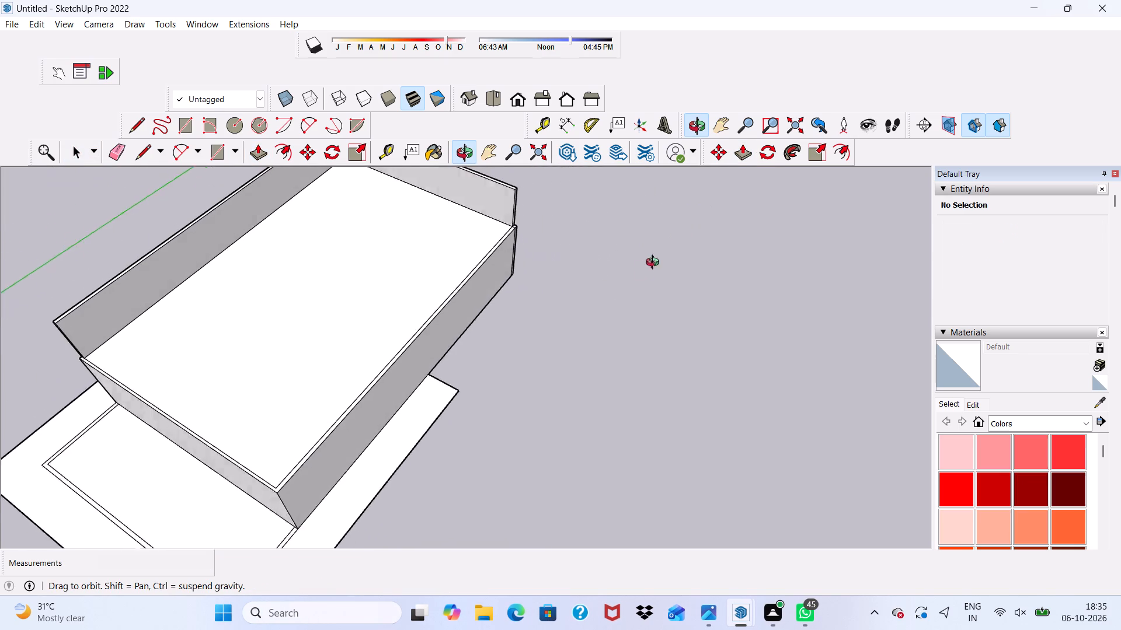
middle_click_drag(655, 264, 688, 236)
scroll(68, 150, "up", 3)
scroll(212, 152, "up", 3)
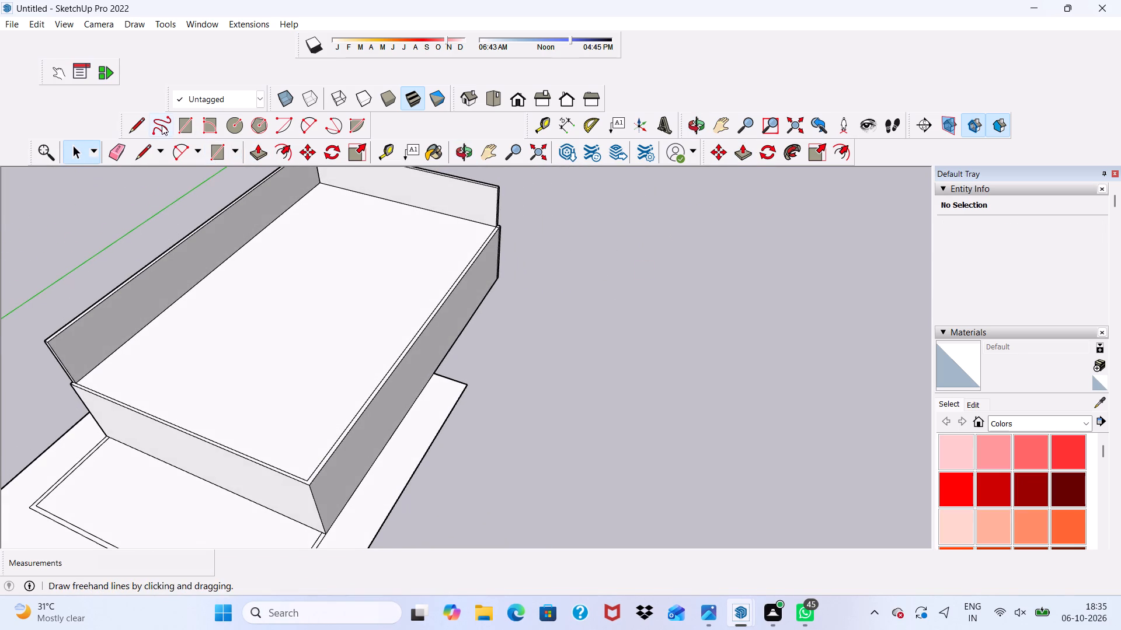
left_click(149, 147)
scroll(283, 420, "up", 8)
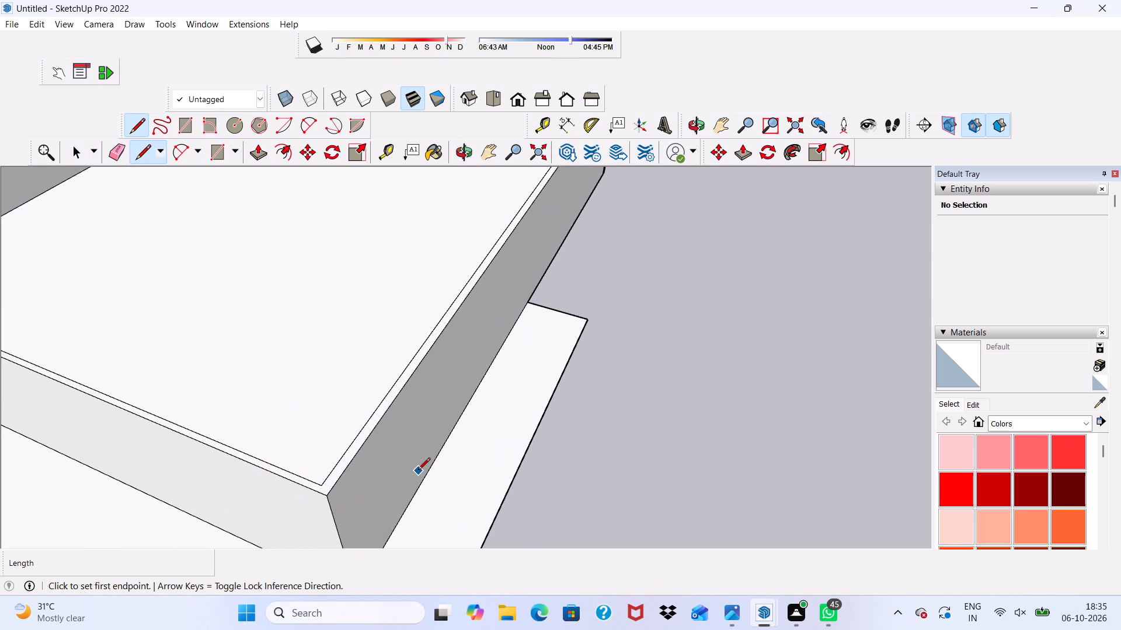
left_click(321, 481)
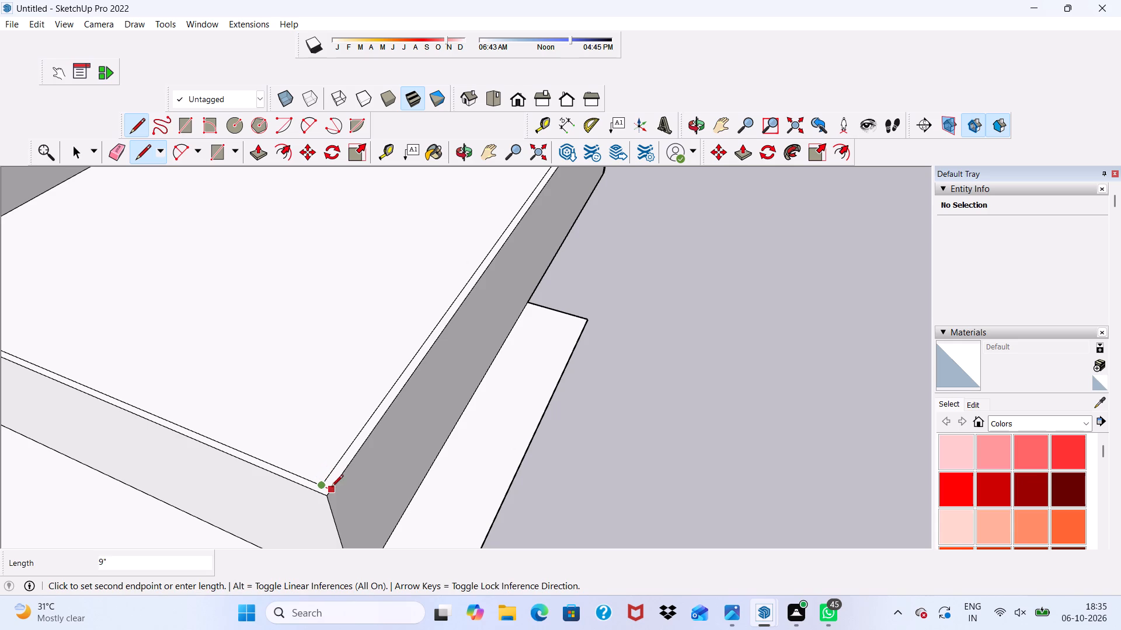
scroll(332, 488, "up", 6)
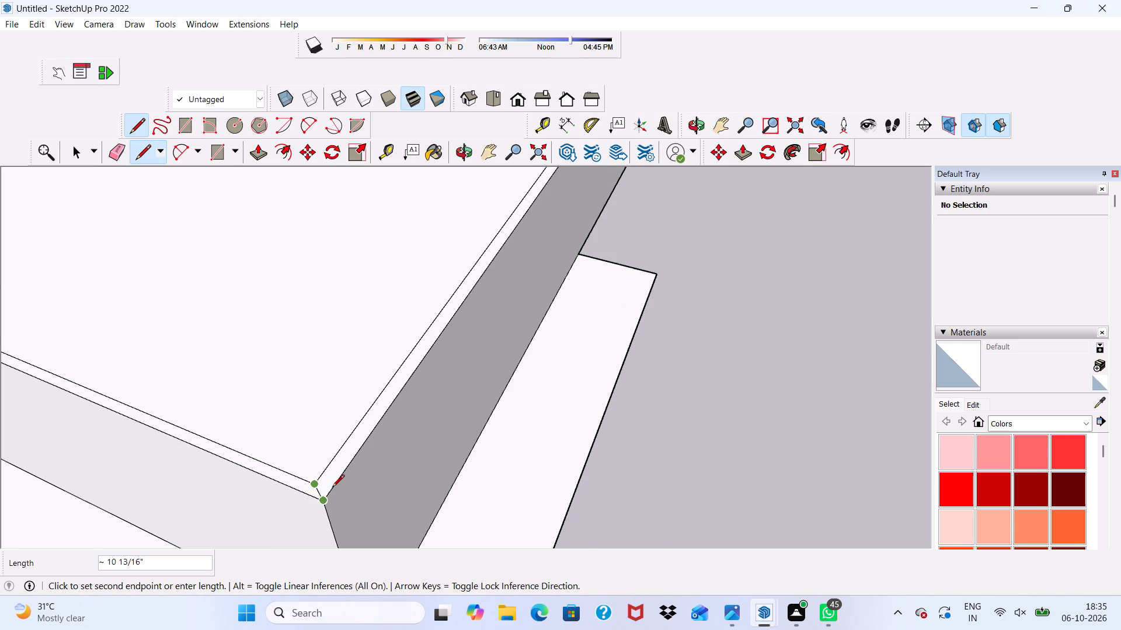
scroll(332, 488, "up", 1)
left_click(332, 484)
left_click(343, 447)
key("space")
scroll(343, 447, "down", 2)
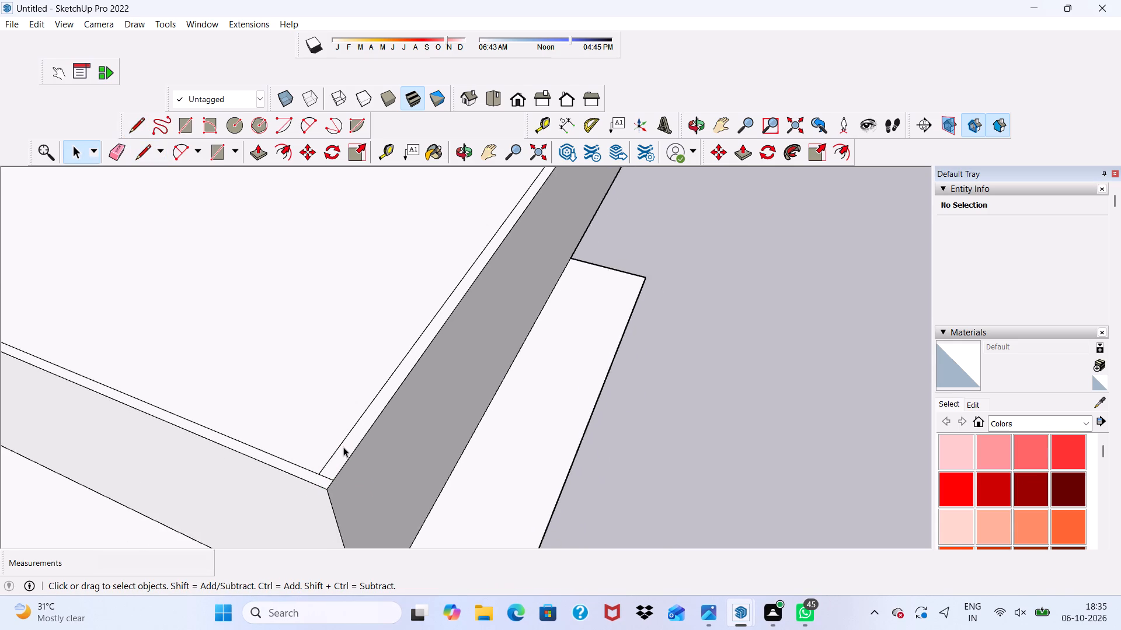
scroll(343, 447, "down", 5)
Push/pull the separated wall-top strip along the remaining long side of the roof up by 10'.
left_click(264, 152)
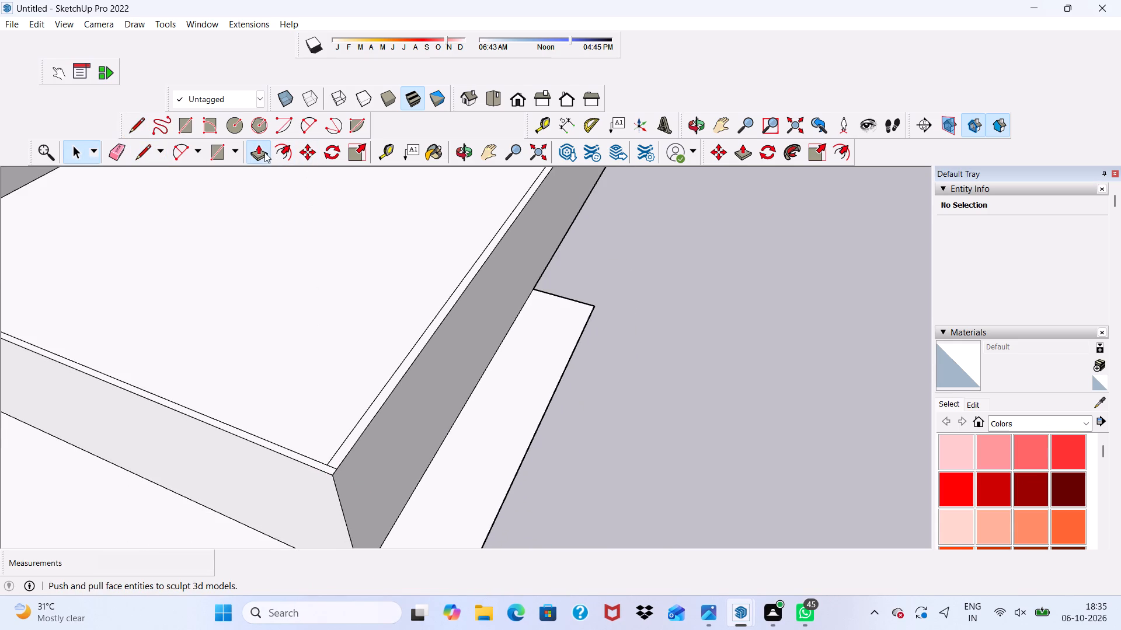
scroll(416, 442, "up", 4)
left_click(355, 365)
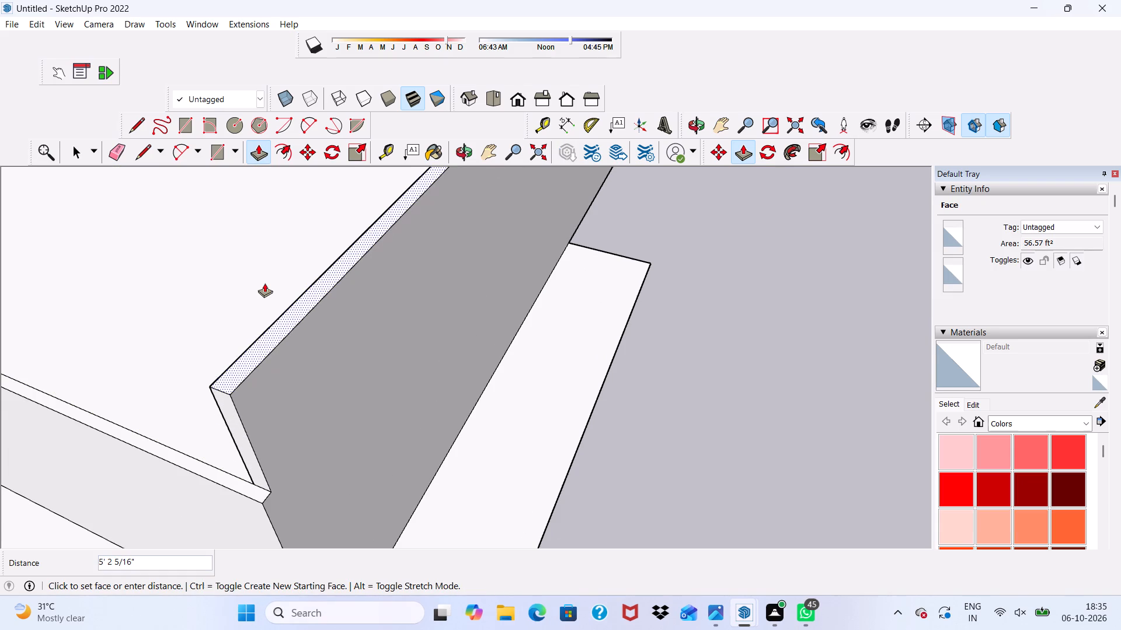
type("10'")
key("Return")
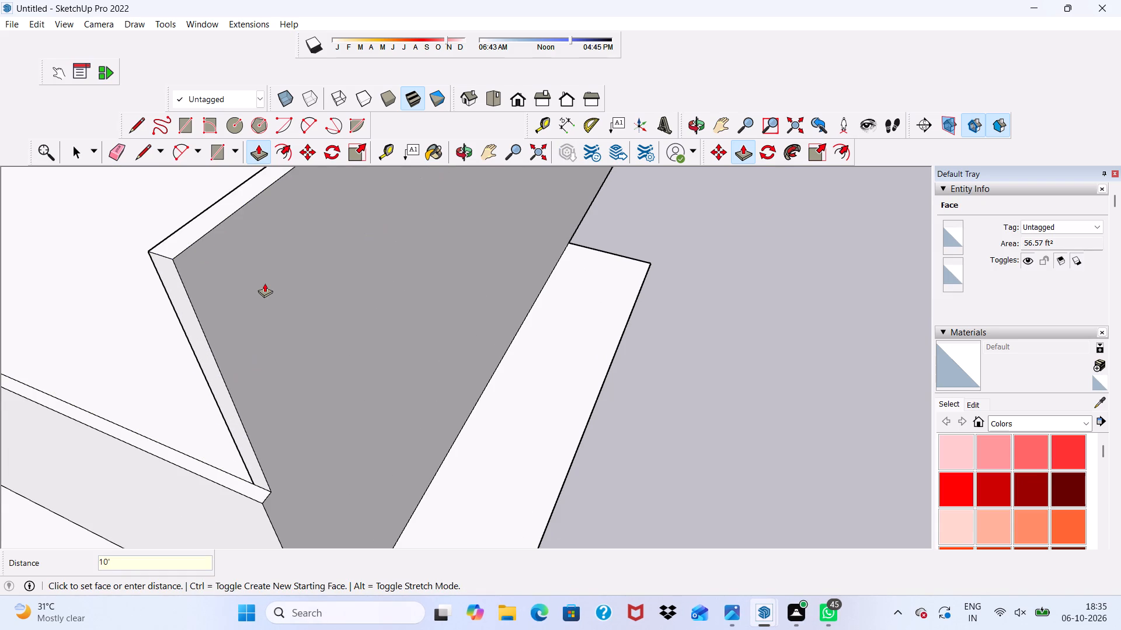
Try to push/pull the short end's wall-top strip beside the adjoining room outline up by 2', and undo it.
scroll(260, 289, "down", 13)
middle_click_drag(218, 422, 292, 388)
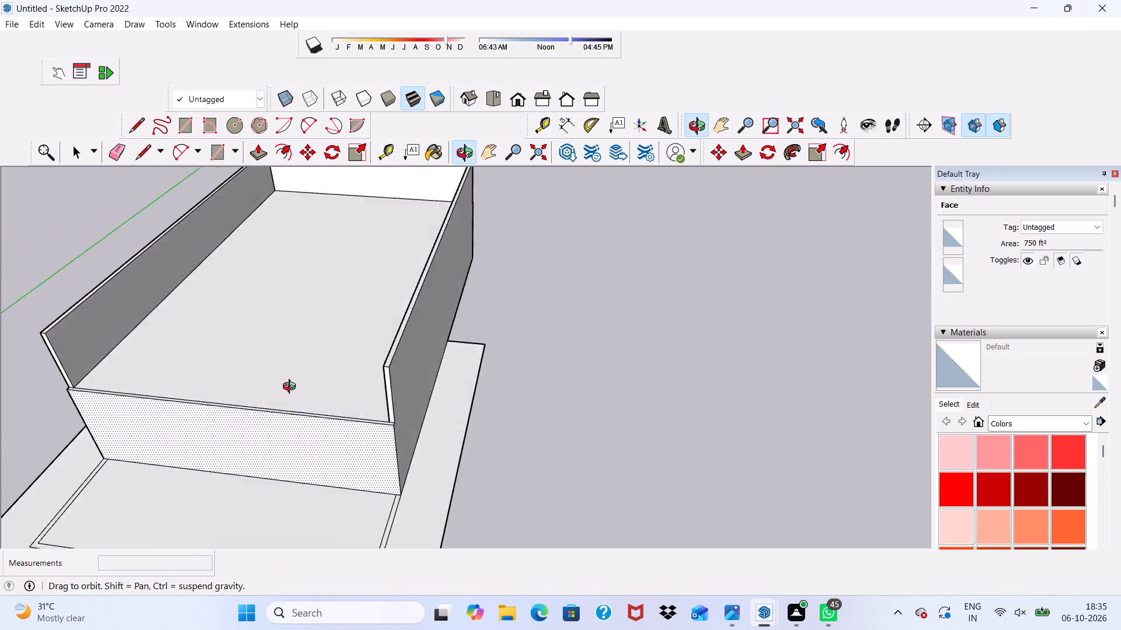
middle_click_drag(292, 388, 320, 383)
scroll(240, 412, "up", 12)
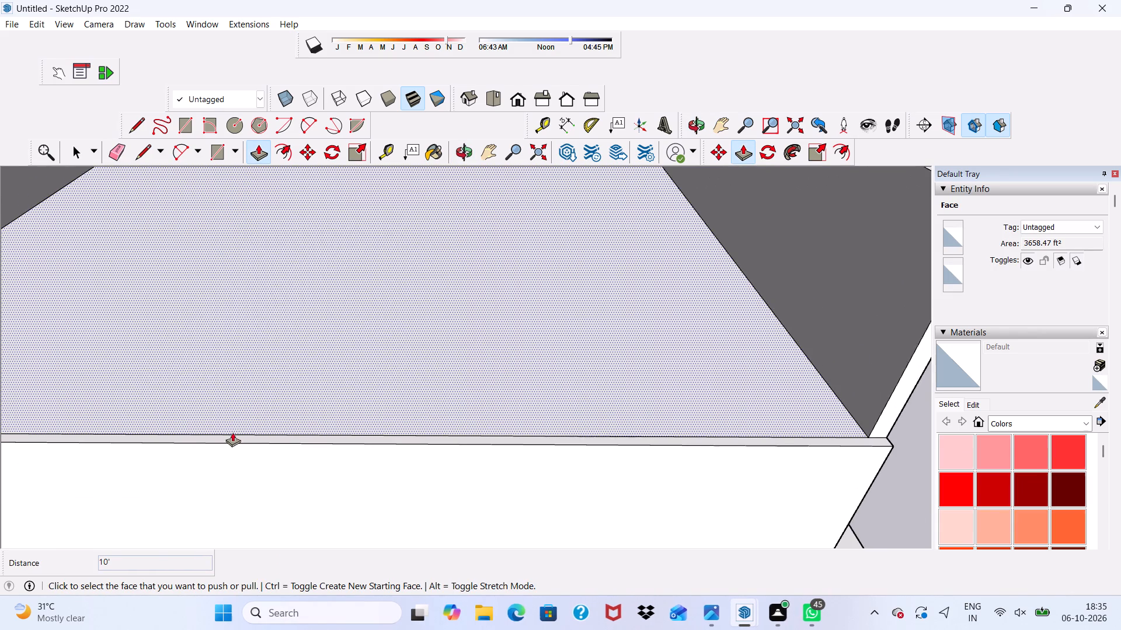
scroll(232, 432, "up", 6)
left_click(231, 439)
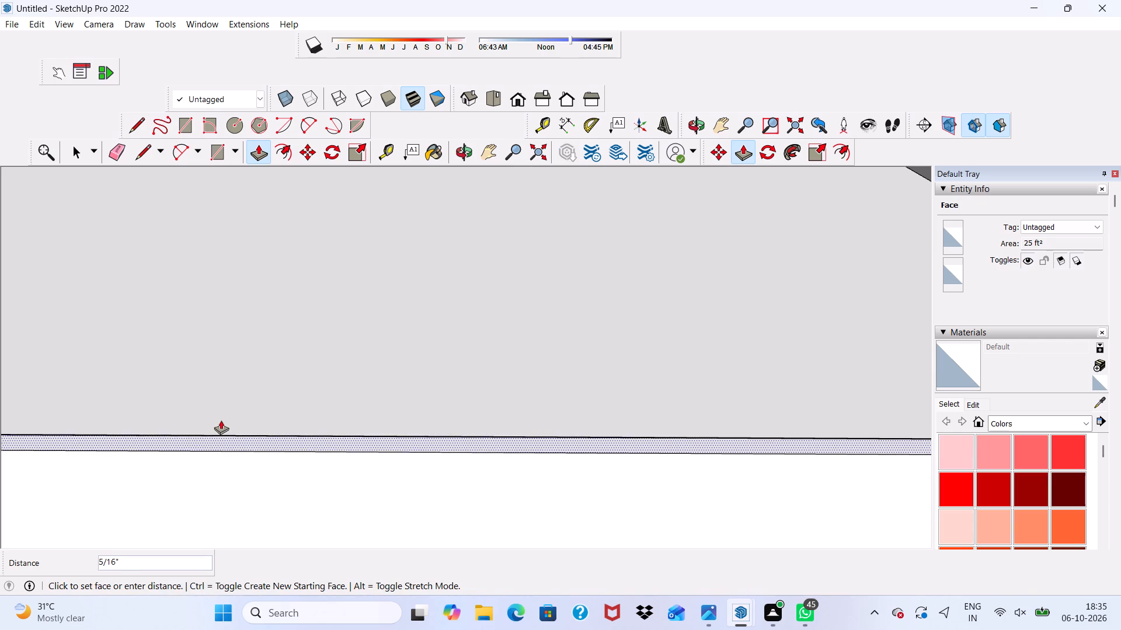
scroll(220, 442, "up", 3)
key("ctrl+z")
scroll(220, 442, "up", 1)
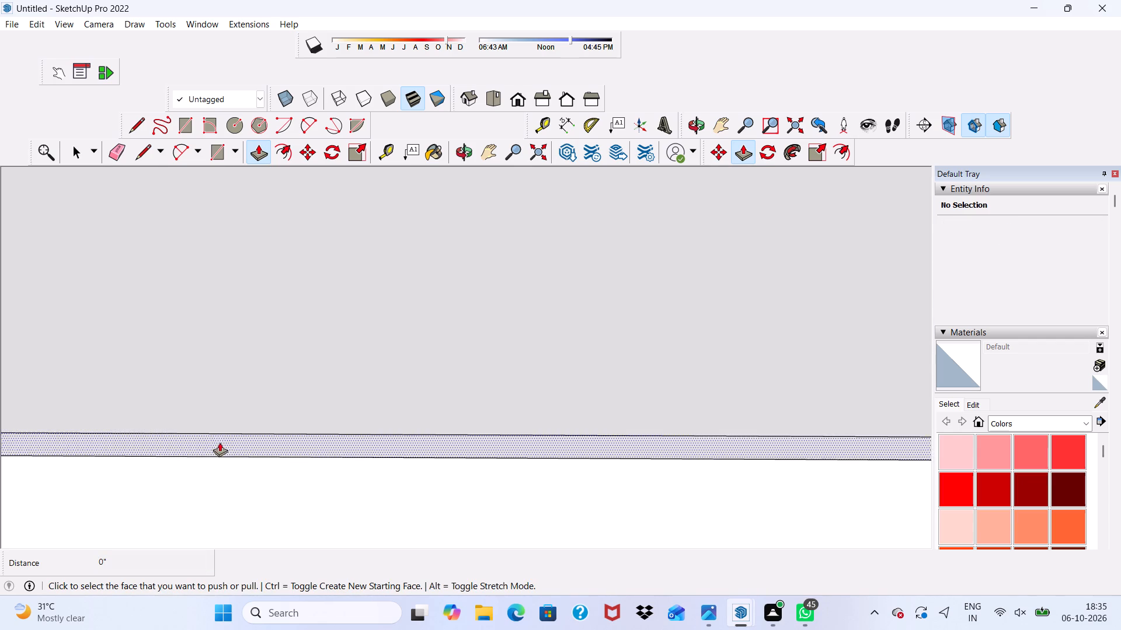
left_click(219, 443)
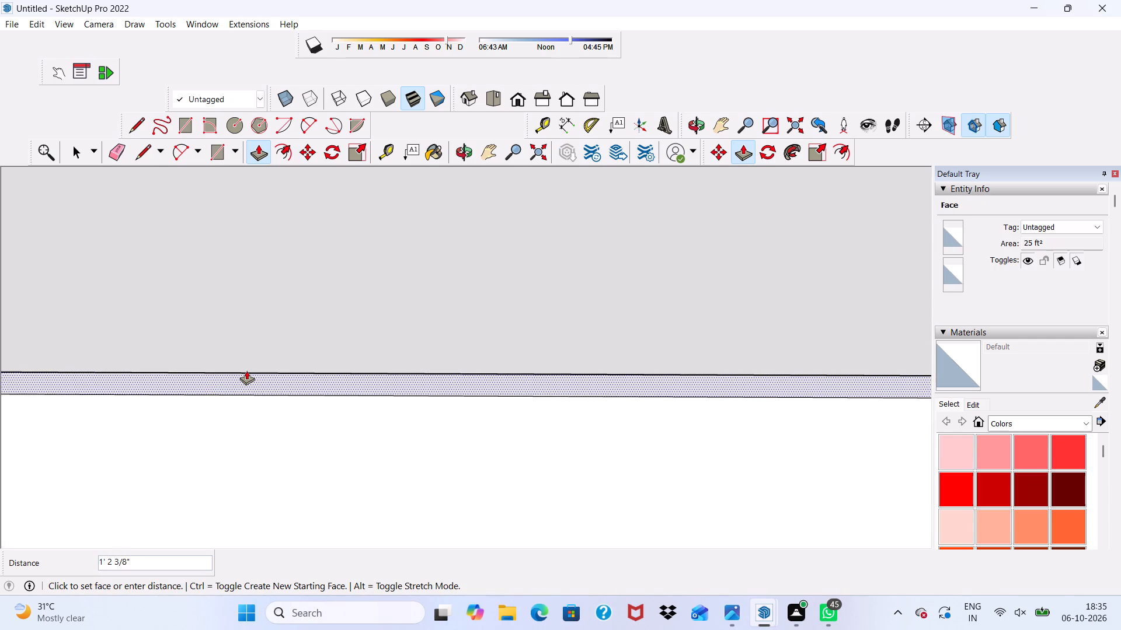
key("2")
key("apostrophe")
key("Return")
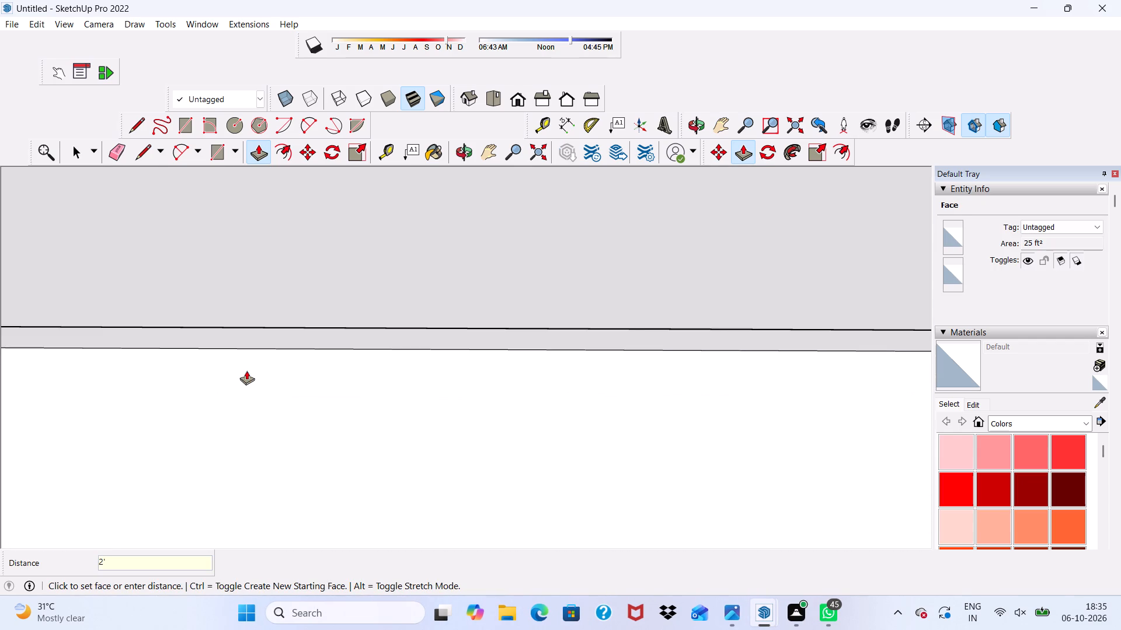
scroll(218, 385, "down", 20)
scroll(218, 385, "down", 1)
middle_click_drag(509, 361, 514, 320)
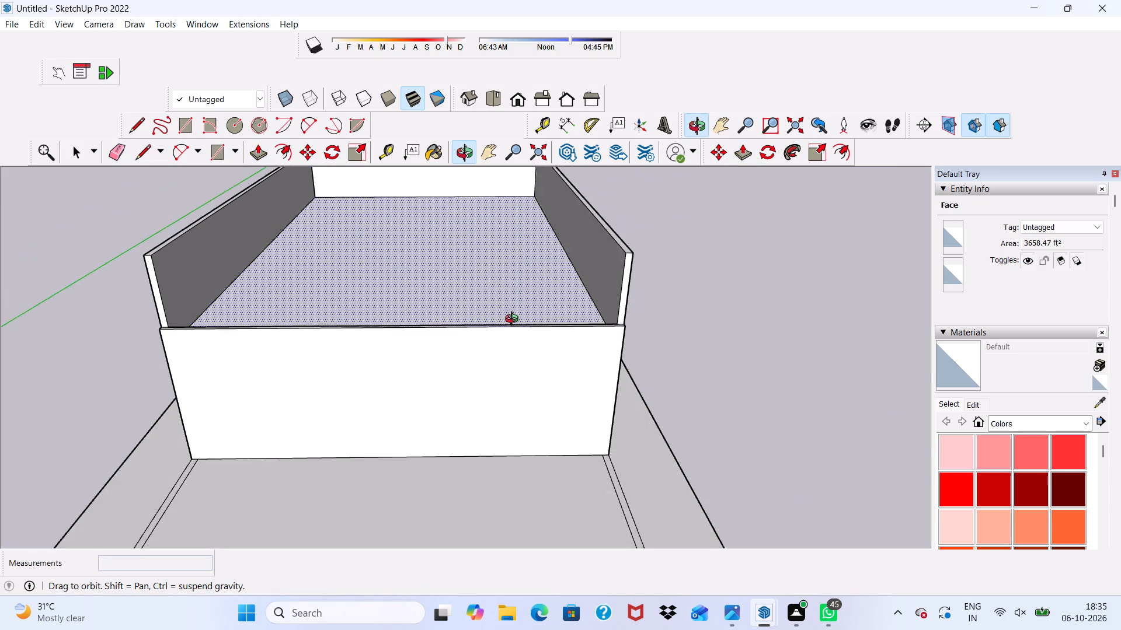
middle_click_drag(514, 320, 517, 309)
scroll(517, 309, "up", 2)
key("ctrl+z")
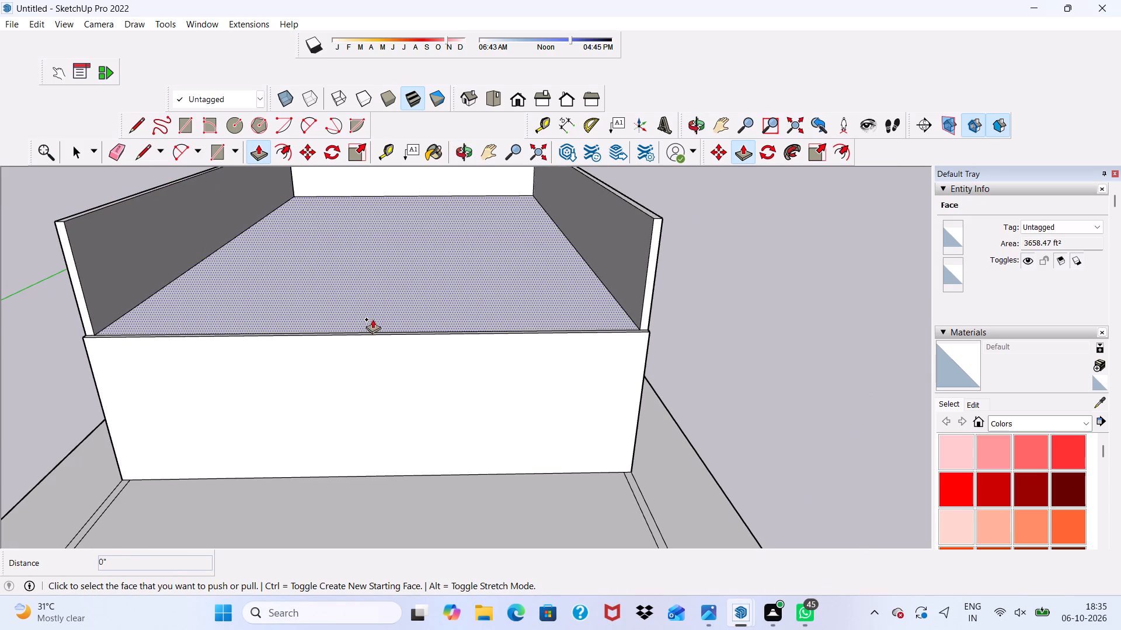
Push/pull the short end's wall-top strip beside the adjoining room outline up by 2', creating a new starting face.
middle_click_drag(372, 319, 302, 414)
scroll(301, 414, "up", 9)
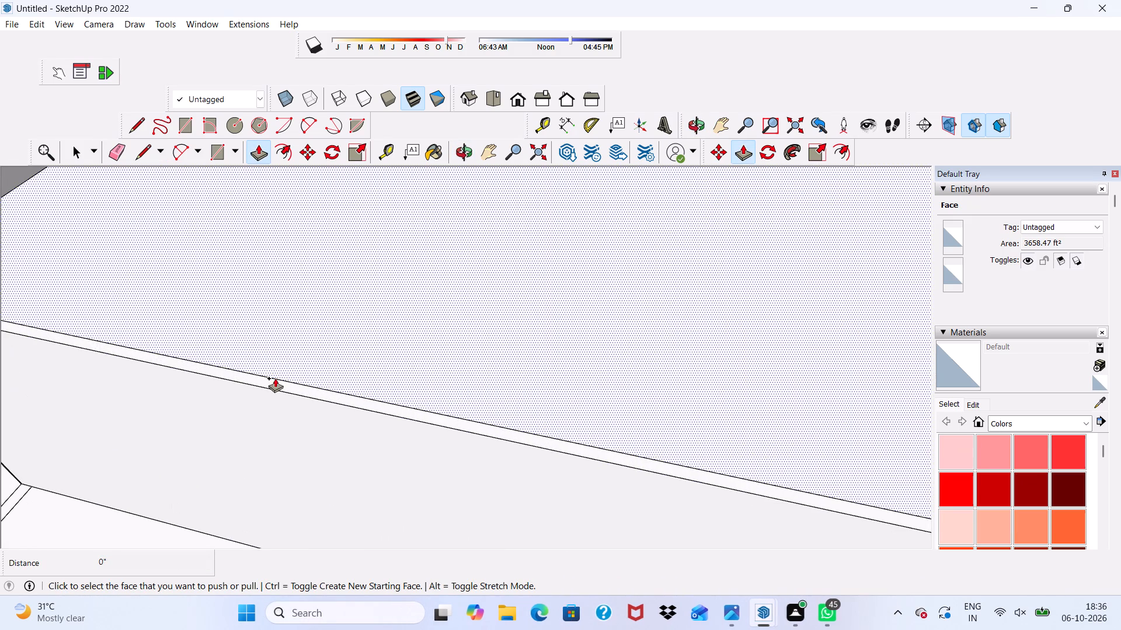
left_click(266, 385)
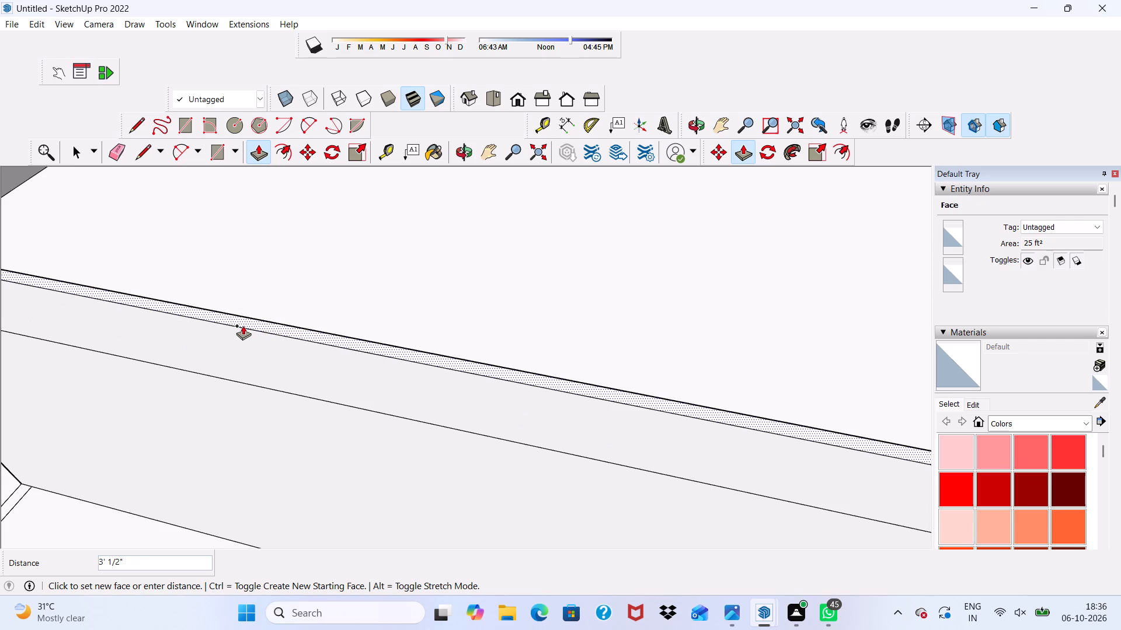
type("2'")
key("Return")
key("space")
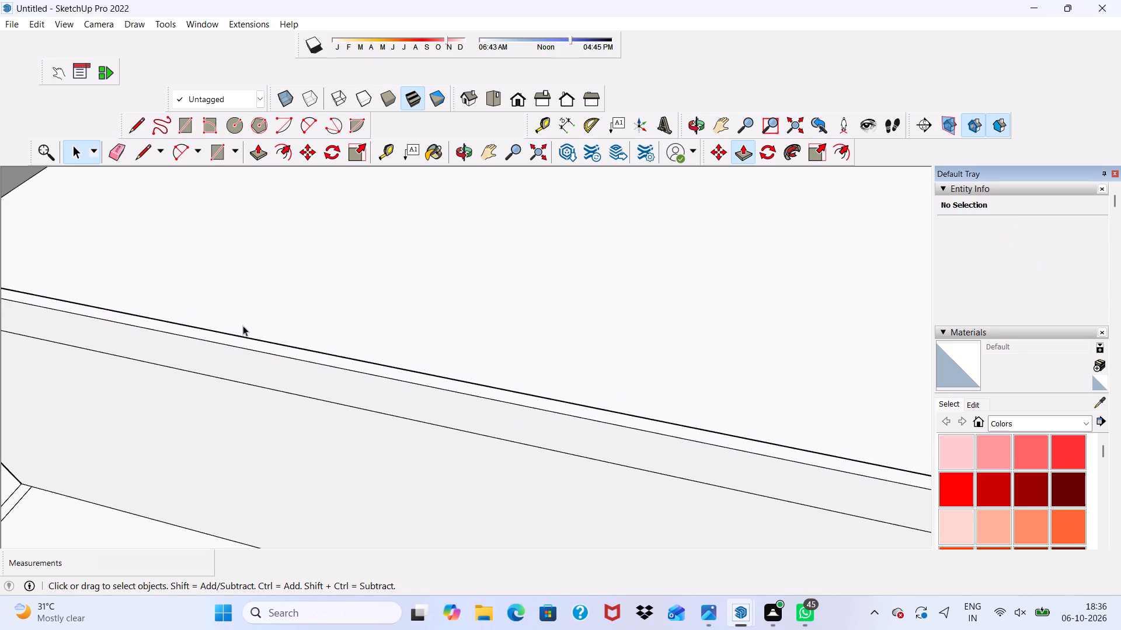
Examine the raised band on the short end wall and the adjoining room outline below it.
scroll(220, 314, "down", 4)
middle_click_drag(290, 463, 381, 358)
scroll(388, 344, "down", 4)
scroll(291, 240, "up", 2)
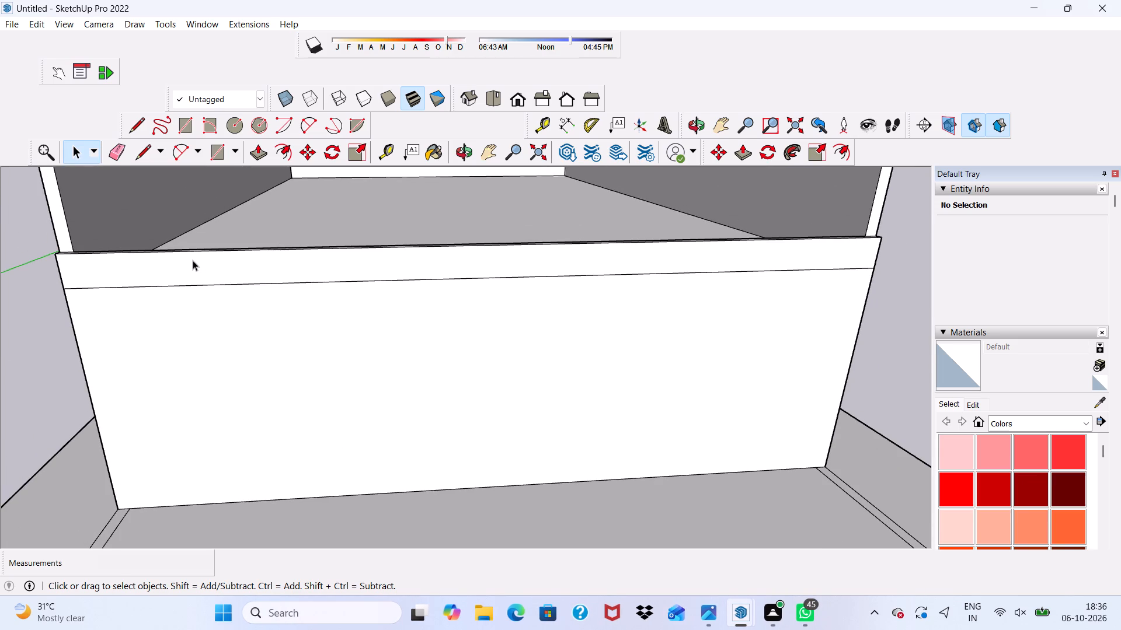
scroll(195, 264, "down", 1)
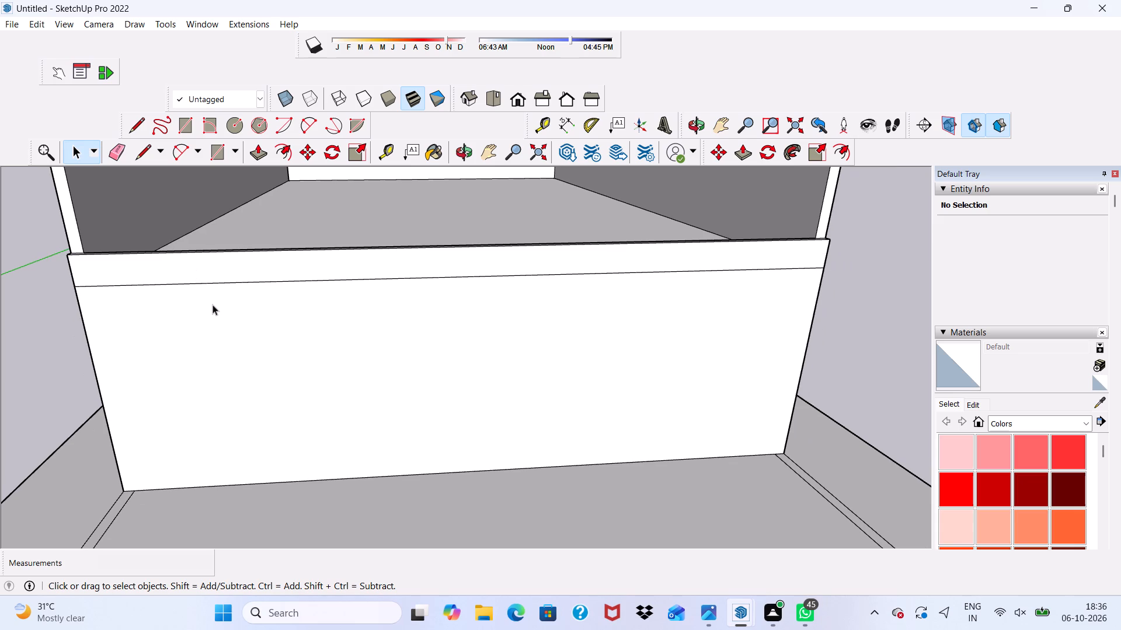
scroll(234, 330, "down", 4)
middle_click_drag(245, 335, 252, 346)
scroll(250, 345, "up", 1)
scroll(250, 345, "down", 7)
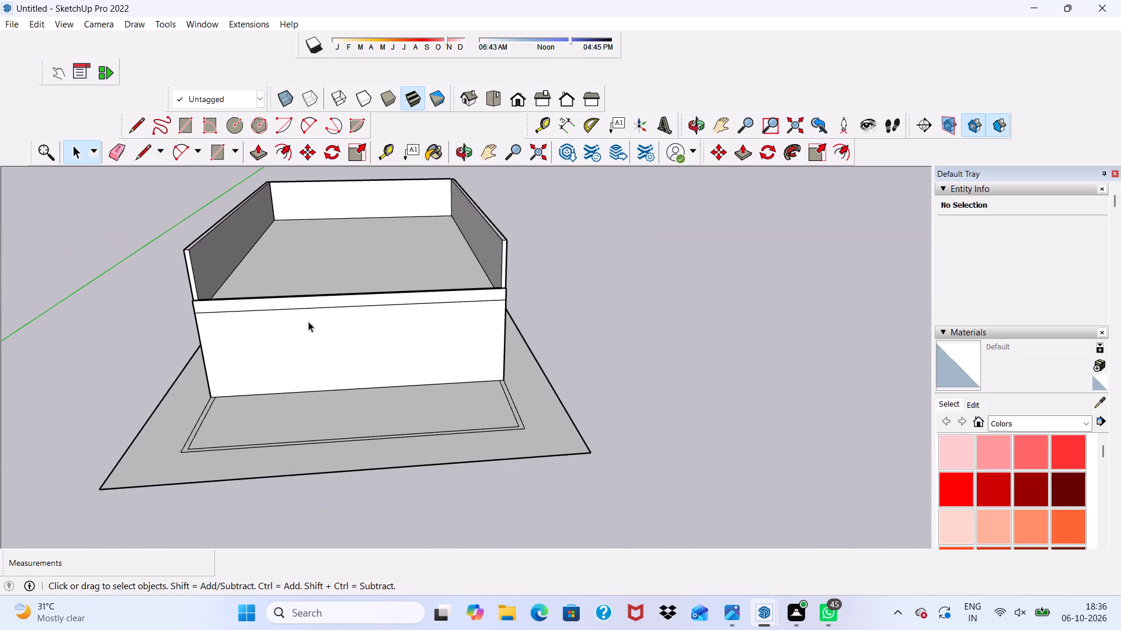
middle_click_drag(309, 359, 325, 352)
scroll(325, 353, "up", 3)
scroll(318, 305, "up", 1)
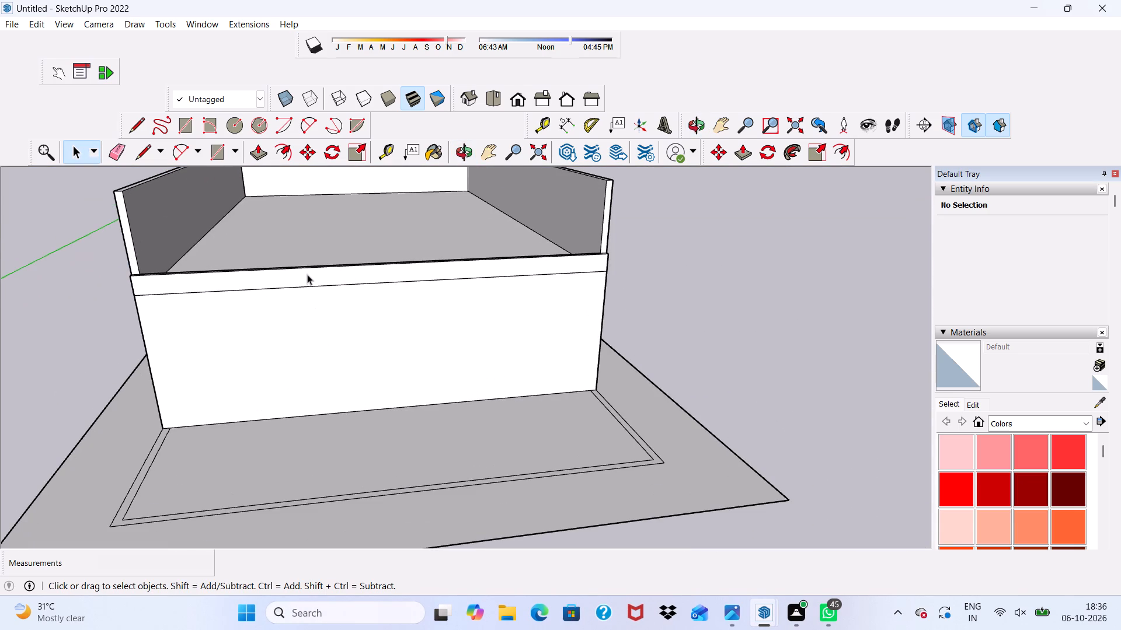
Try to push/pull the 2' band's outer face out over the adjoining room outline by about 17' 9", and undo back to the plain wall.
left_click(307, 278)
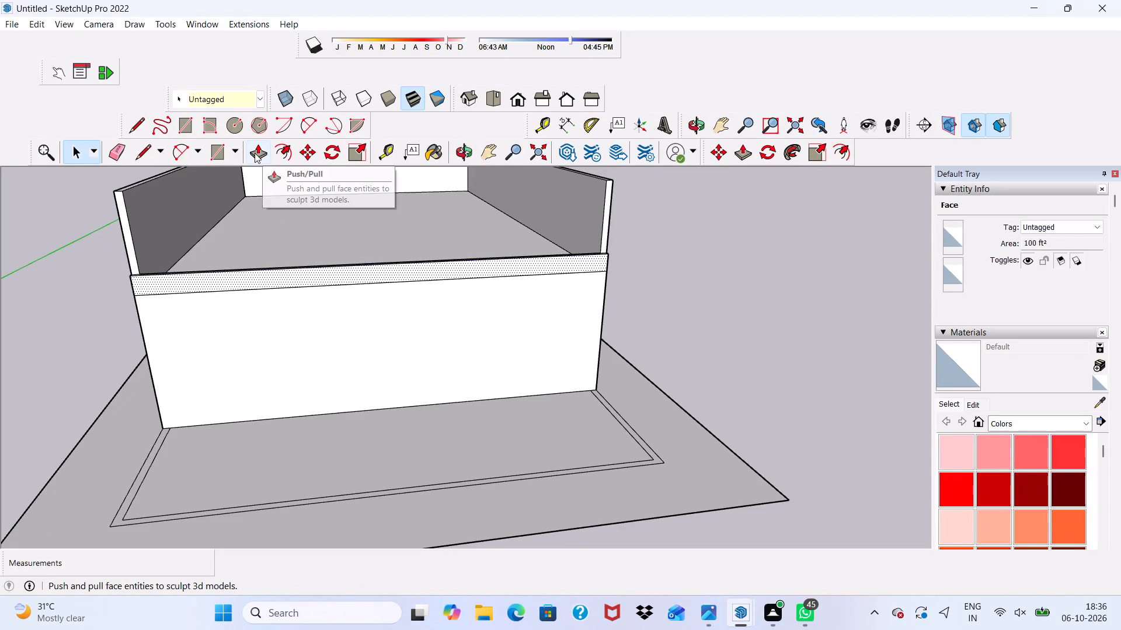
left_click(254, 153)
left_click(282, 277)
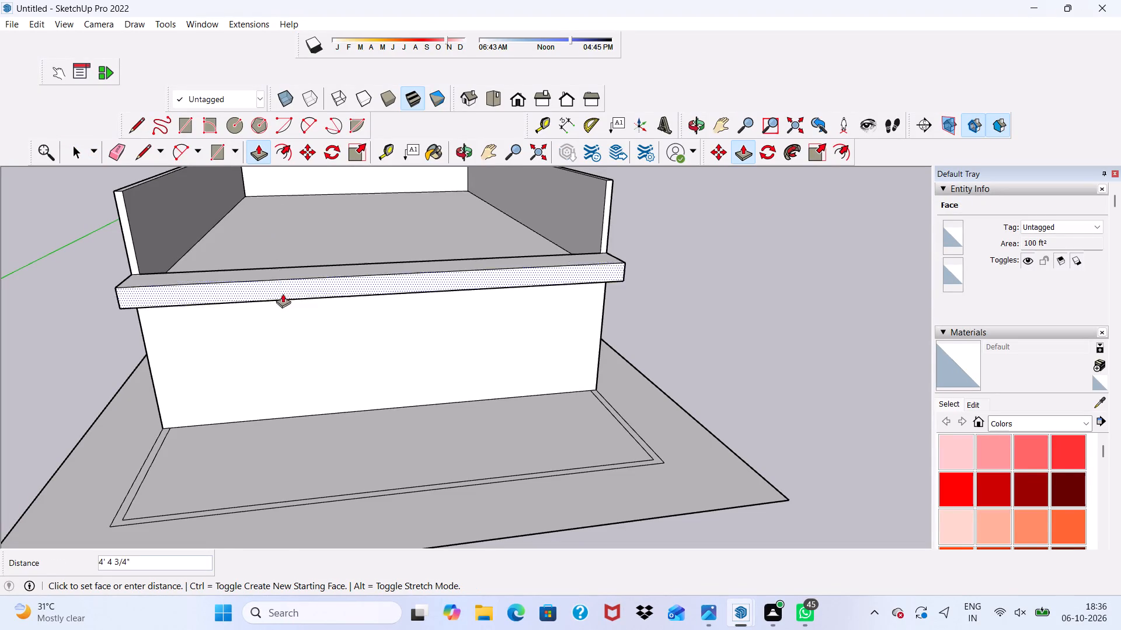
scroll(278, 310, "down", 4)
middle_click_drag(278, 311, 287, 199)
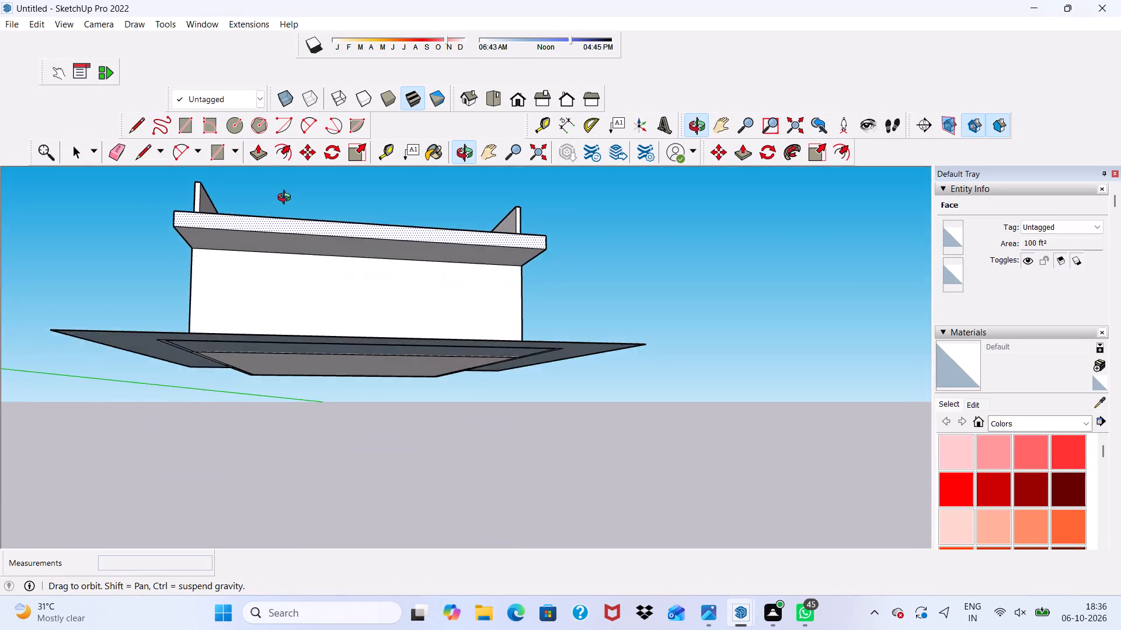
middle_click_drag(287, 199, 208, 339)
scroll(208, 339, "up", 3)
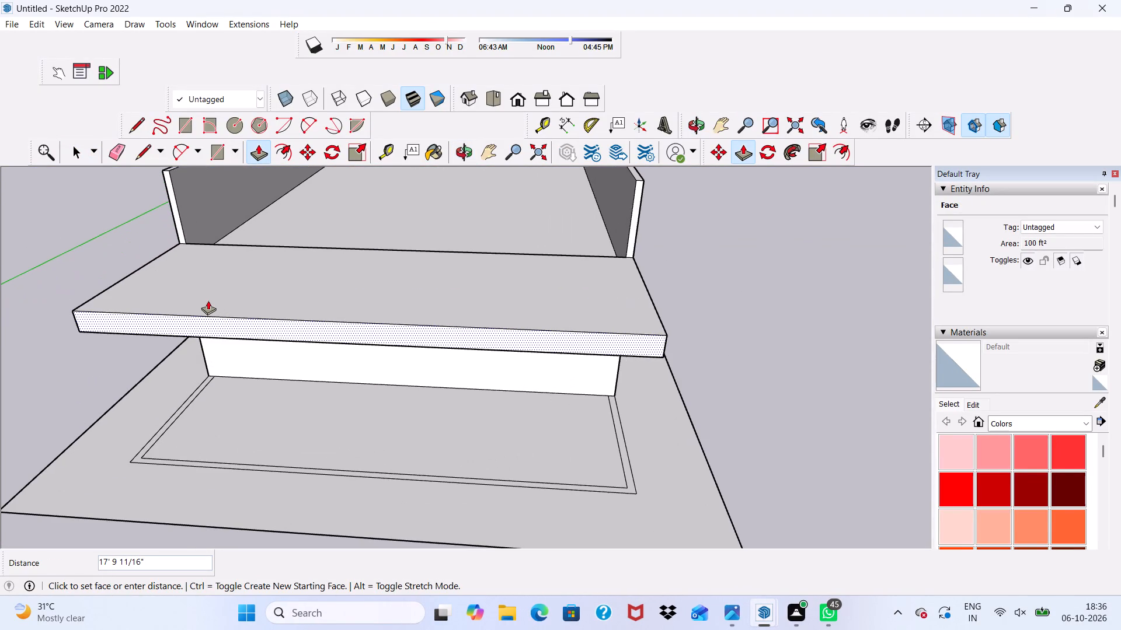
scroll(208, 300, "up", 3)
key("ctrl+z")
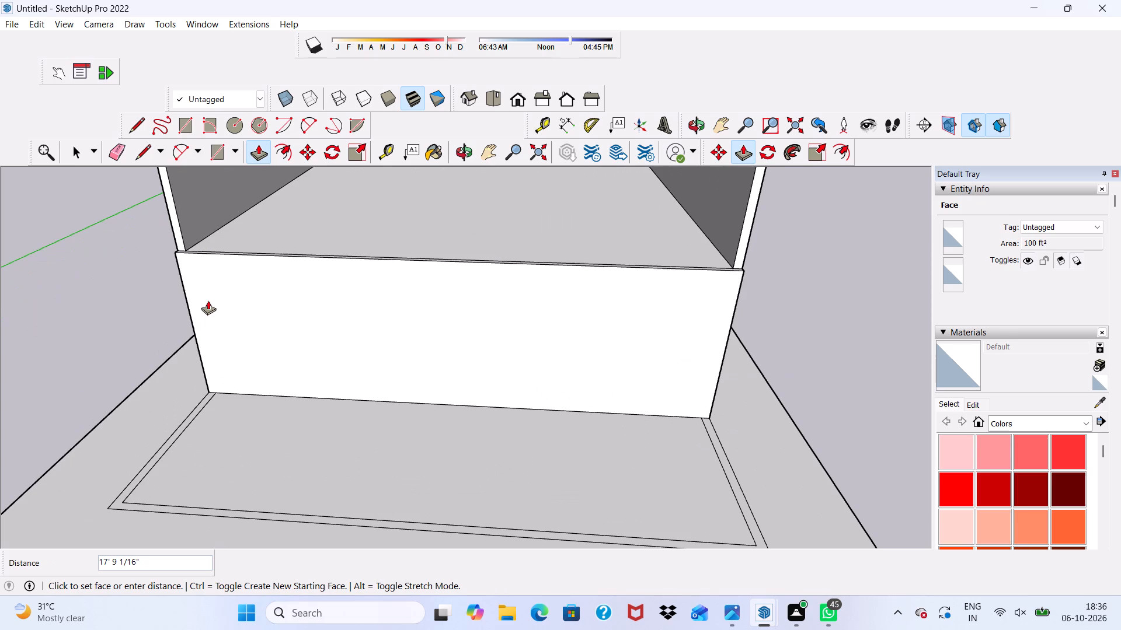
Push/pull the short end's wall-top strip beside the adjoining room outline up by 2', creating a new starting face.
key("space")
scroll(206, 266, "up", 11)
middle_click_drag(210, 253, 162, 318)
scroll(169, 176, "up", 3)
scroll(193, 243, "up", 1)
left_click(196, 217)
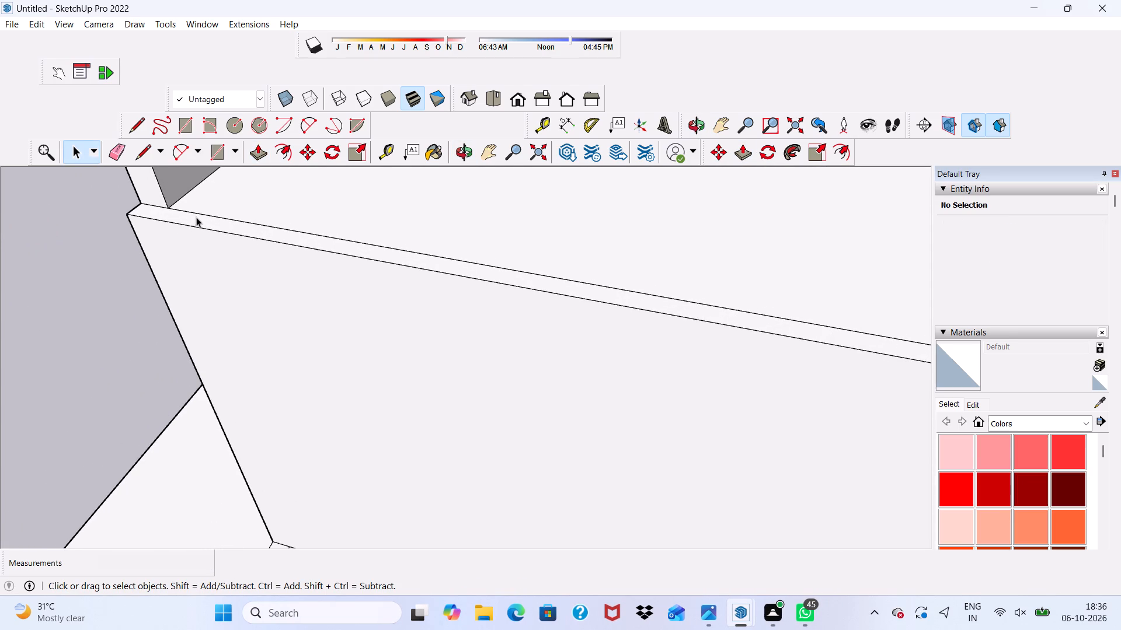
scroll(197, 231, "up", 3)
left_click(259, 153)
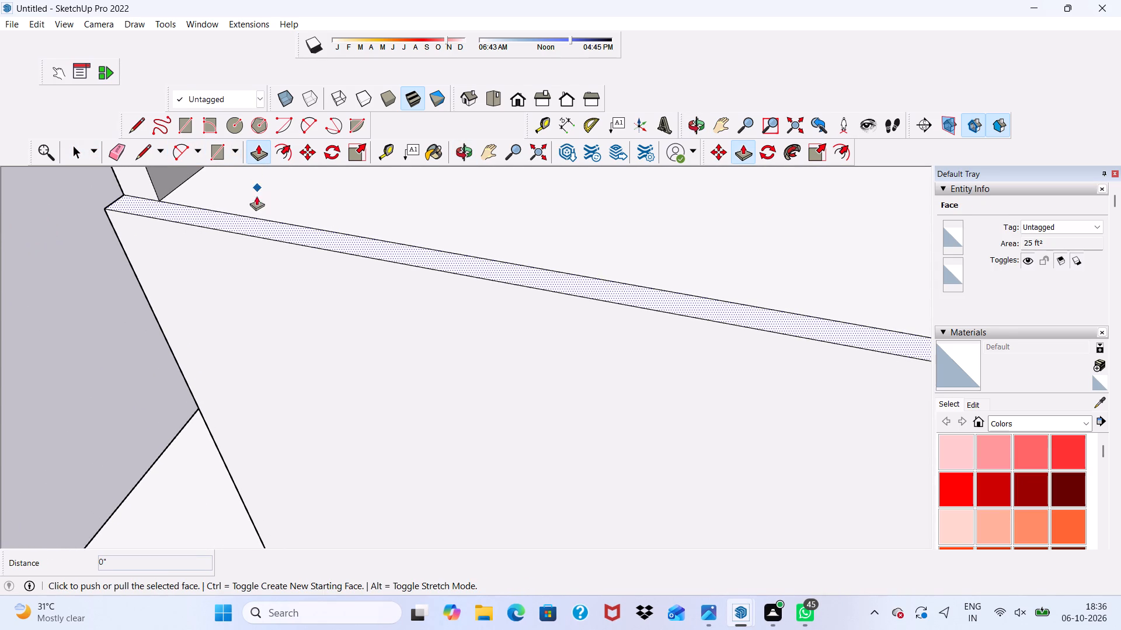
left_click(249, 226)
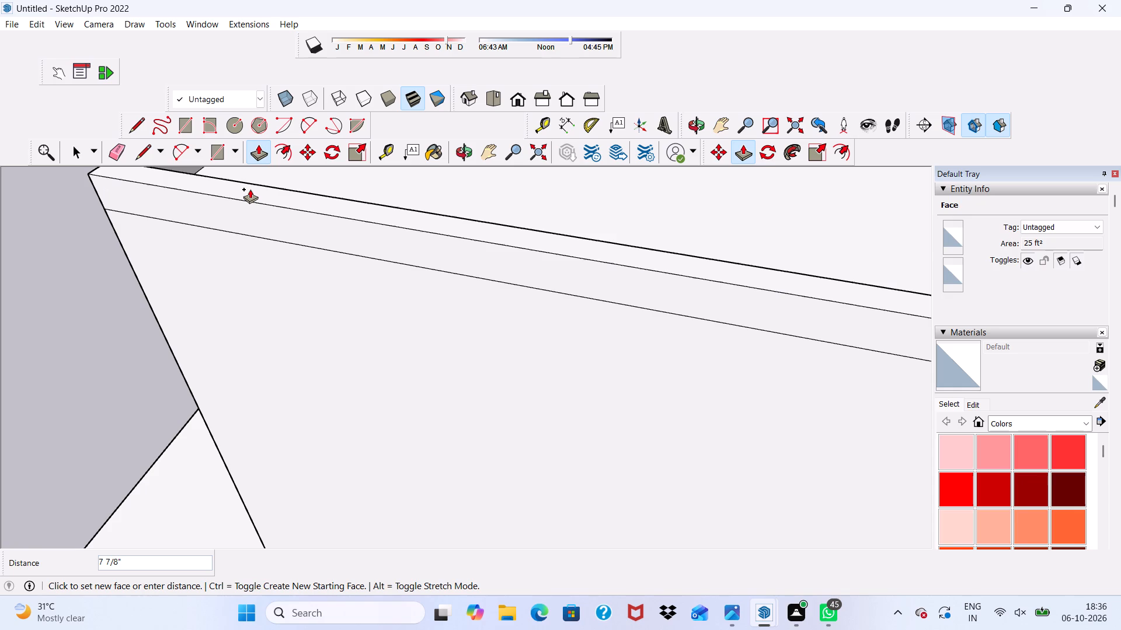
type("2'")
key("Return")
scroll(225, 228, "down", 6)
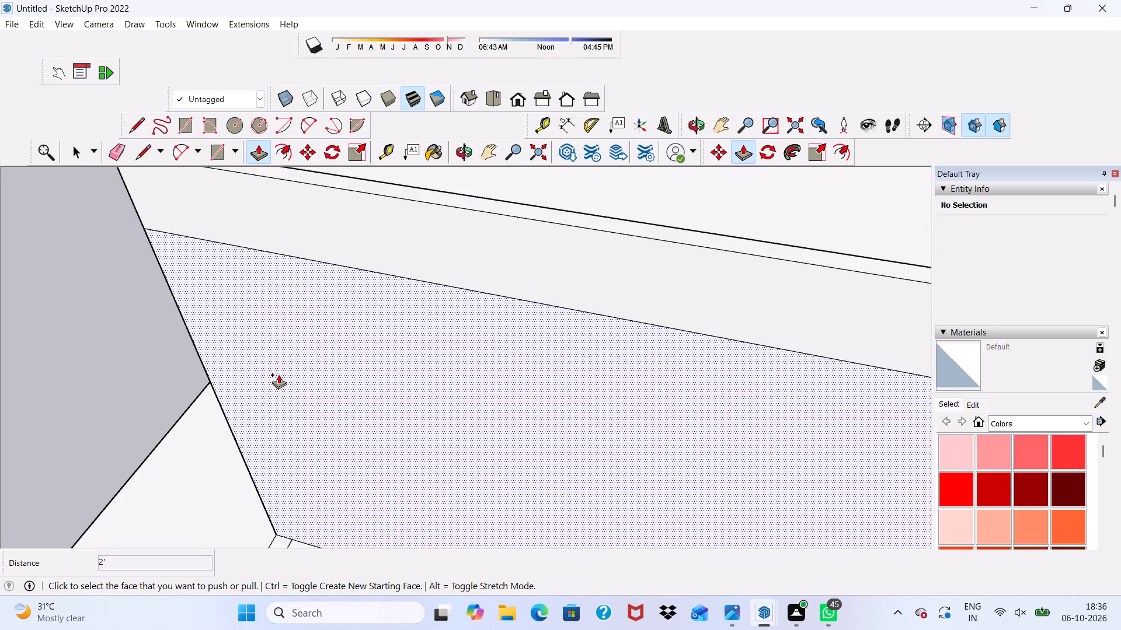
scroll(278, 374, "down", 3)
key("space")
Draw a 50'-wide rectangle about 11" high across the short end wall, directly below the 2' raised band.
scroll(280, 332, "down", 4)
middle_click_drag(278, 332, 396, 259)
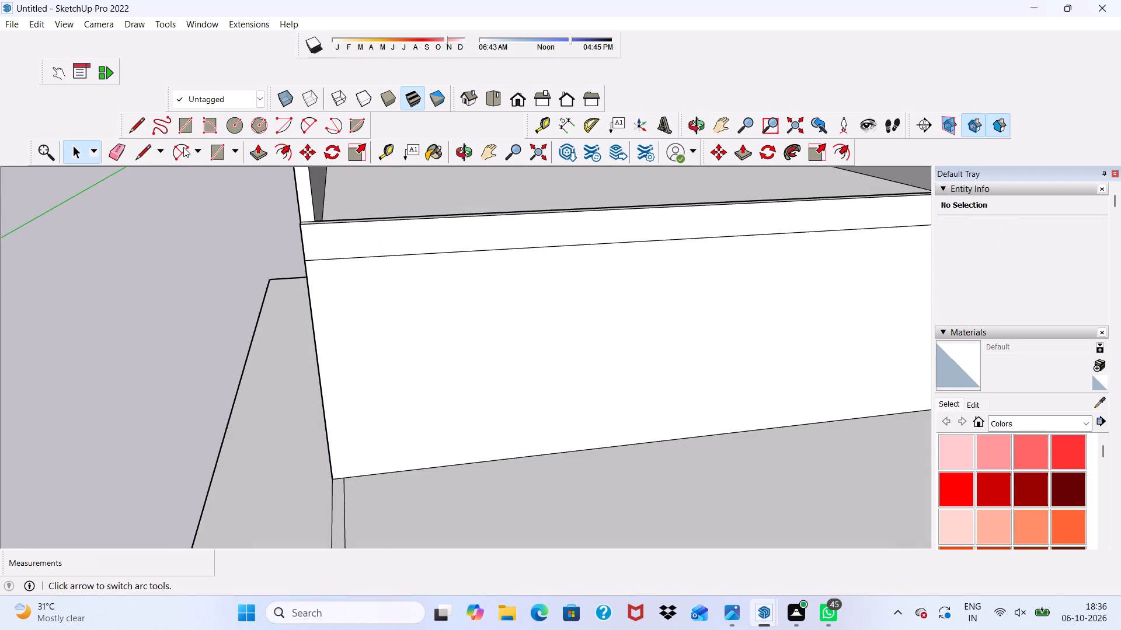
left_click(183, 129)
scroll(269, 282, "up", 4)
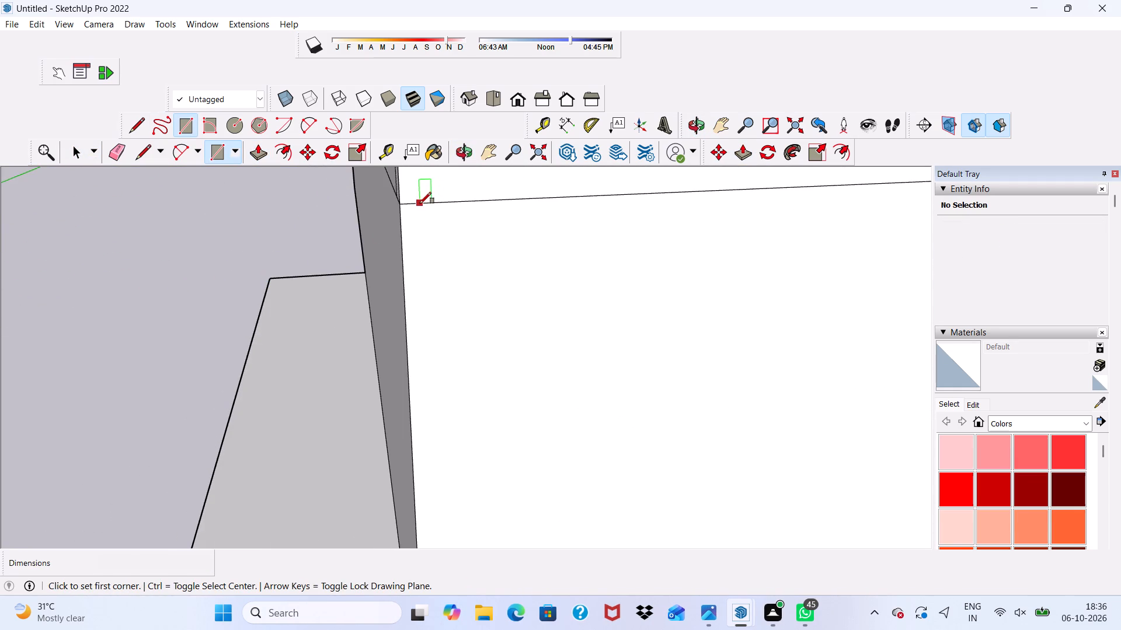
left_click(404, 201)
scroll(397, 206, "down", 10)
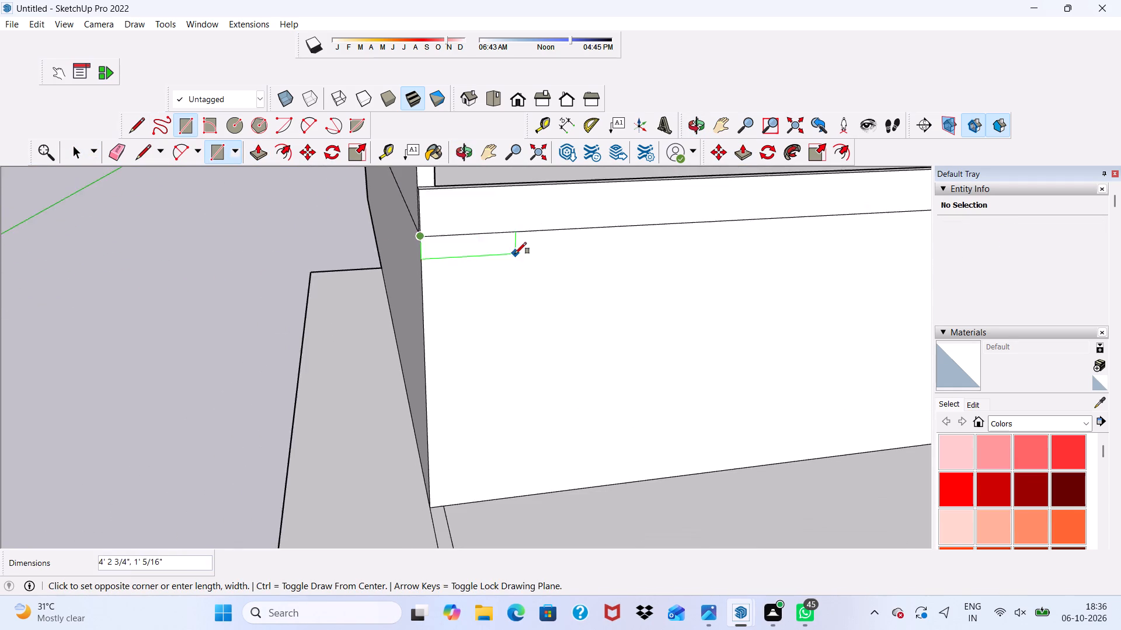
scroll(515, 254, "down", 15)
scroll(718, 276, "up", 4)
scroll(803, 256, "up", 4)
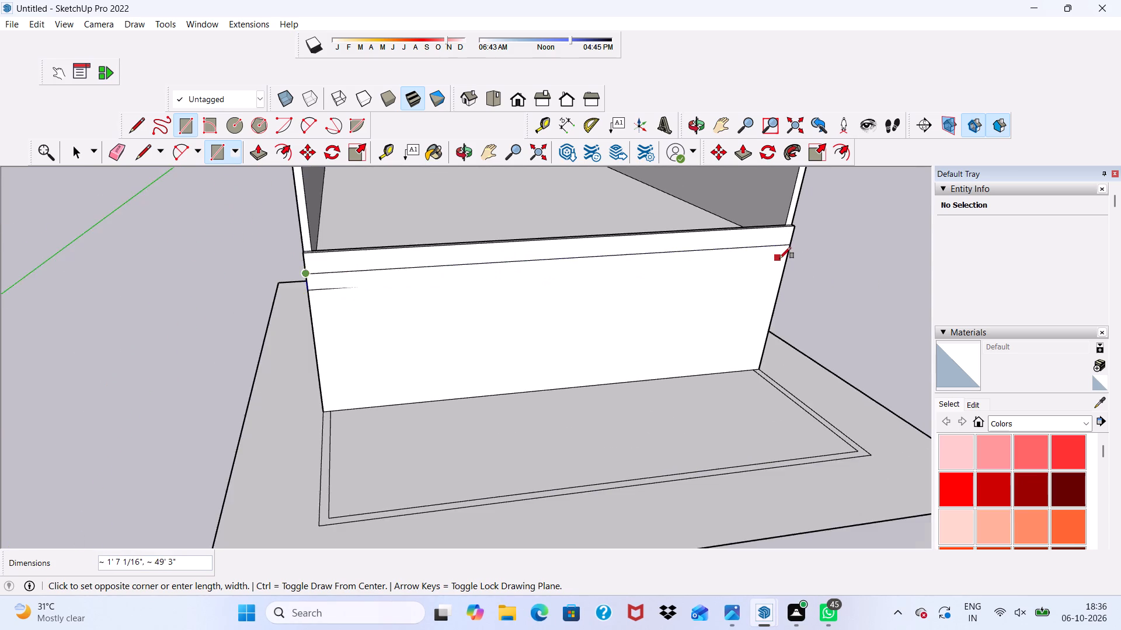
scroll(779, 258, "up", 4)
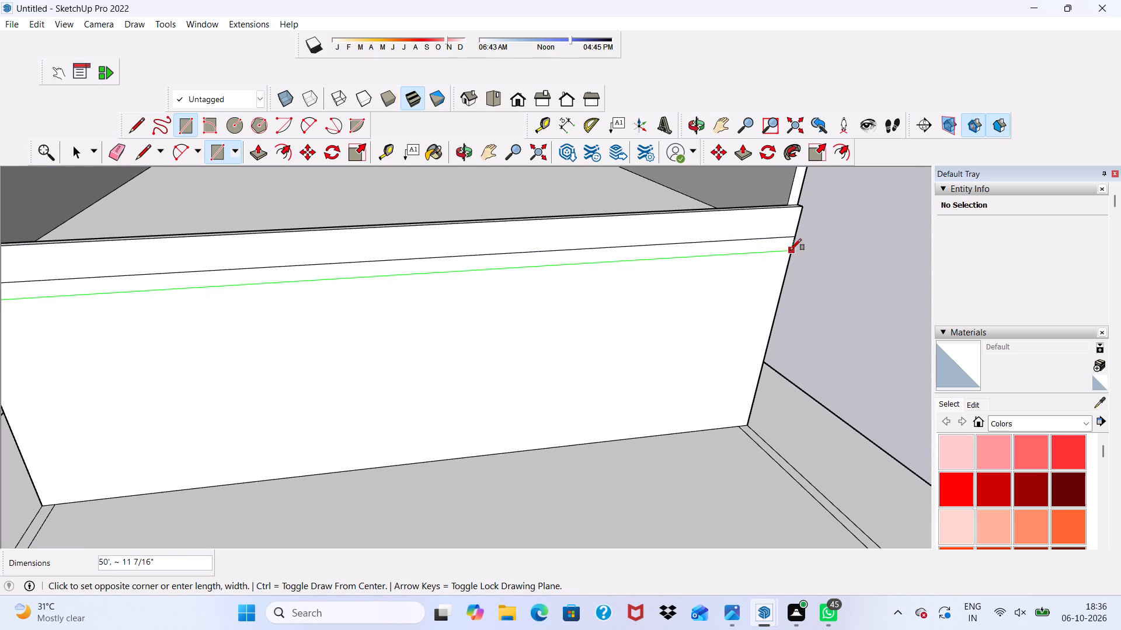
left_click(790, 249)
key("space")
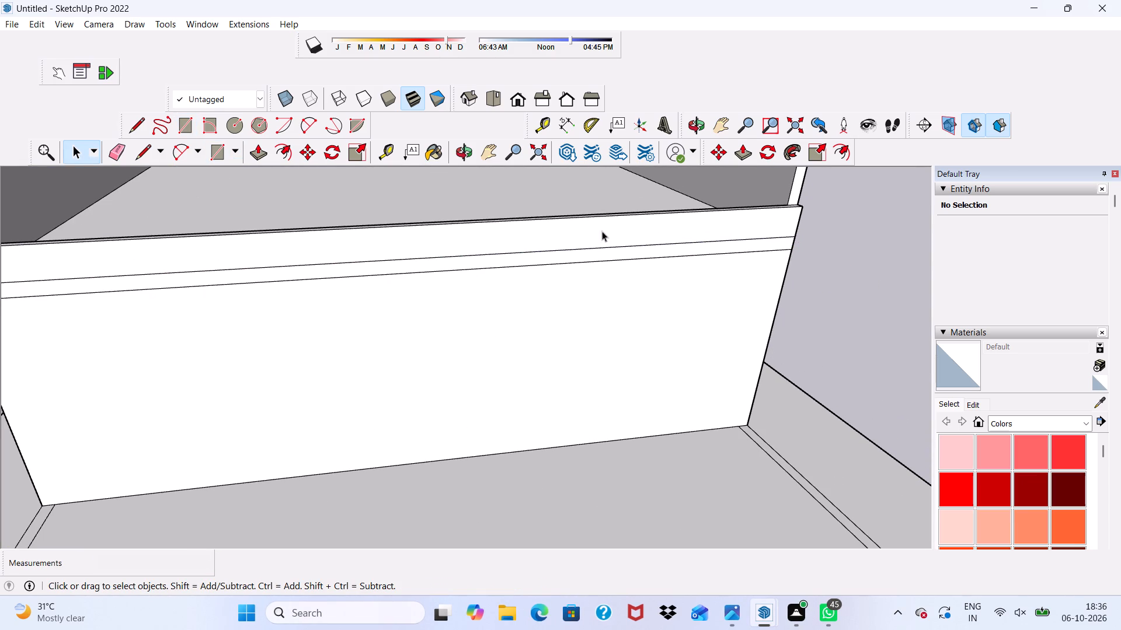
Push/pull the thin rectangle below the raised band out from the short end wall by 2', creating a new starting face.
left_click(593, 256)
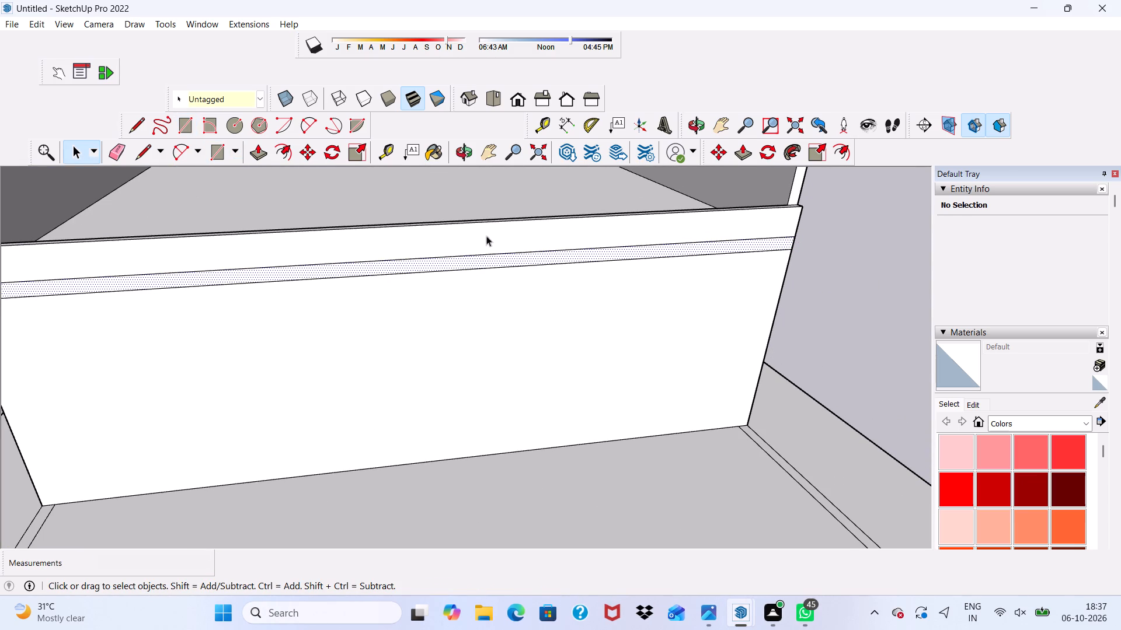
left_click(255, 156)
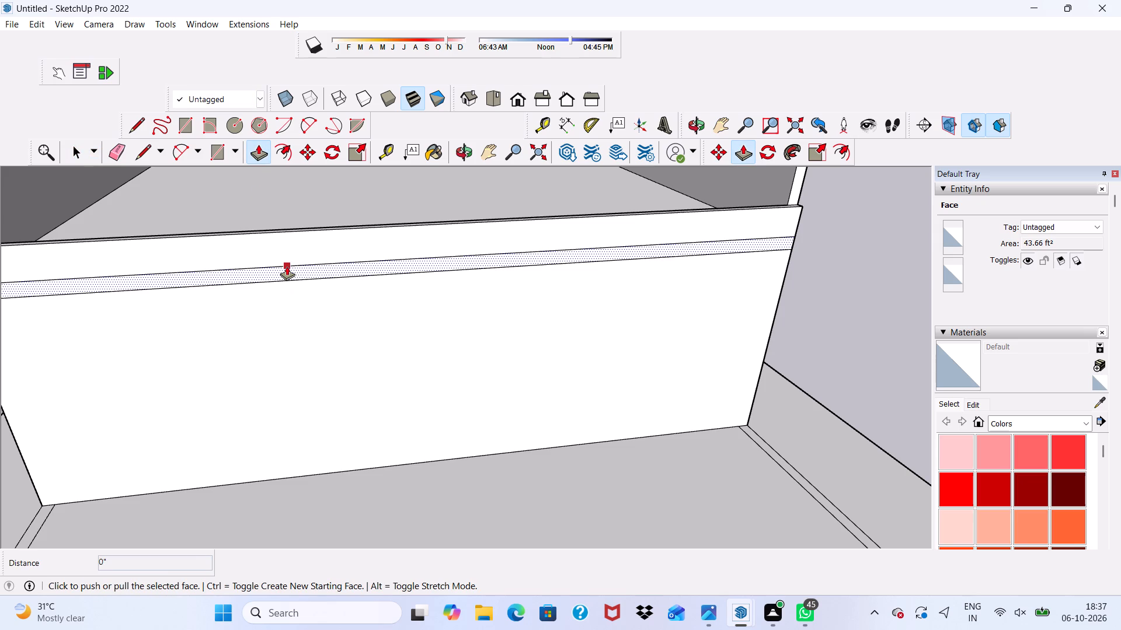
left_click(287, 265)
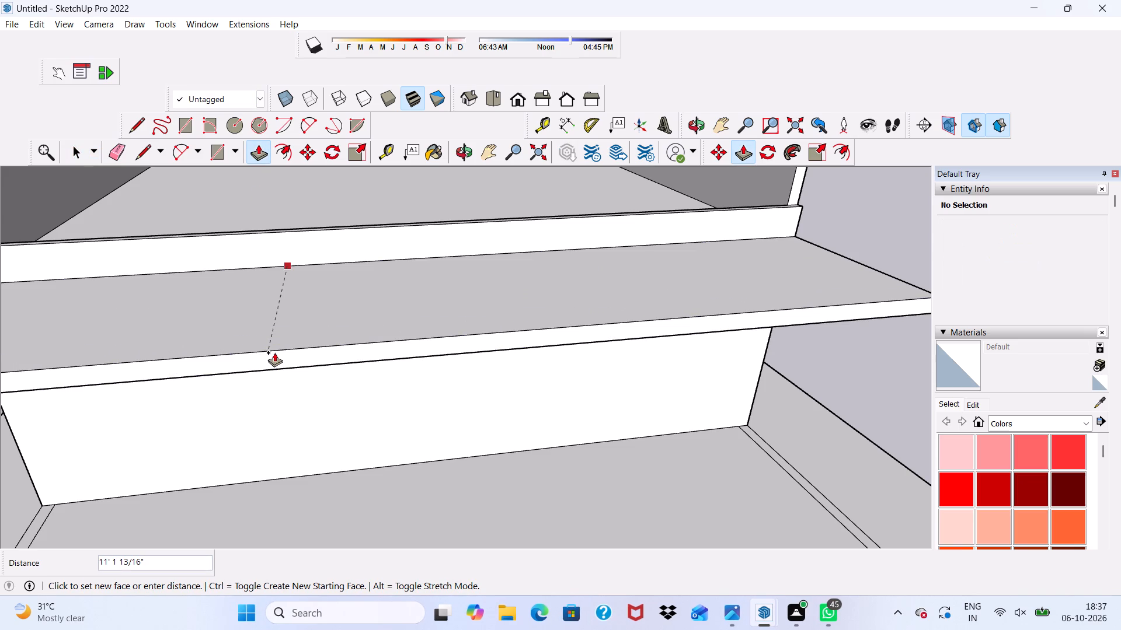
type("2'")
key("Return")
Push/pull the ledge's outer face a further 26' 5" or so out over the adjoining room outline.
scroll(297, 332, "down", 4)
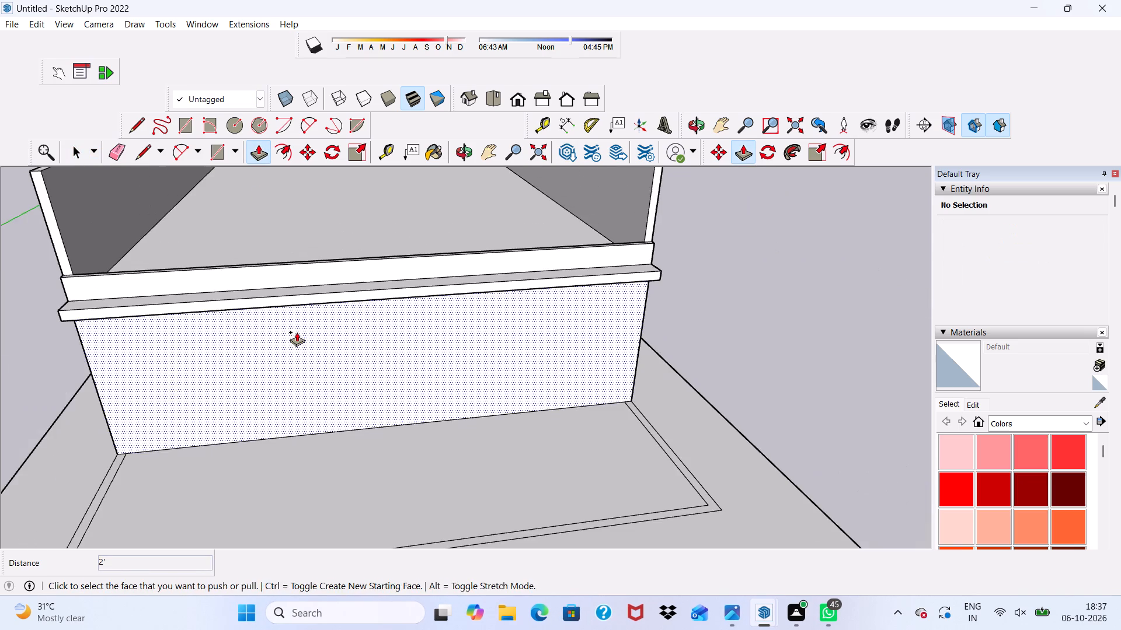
middle_click_drag(298, 333, 277, 252)
scroll(277, 252, "up", 4)
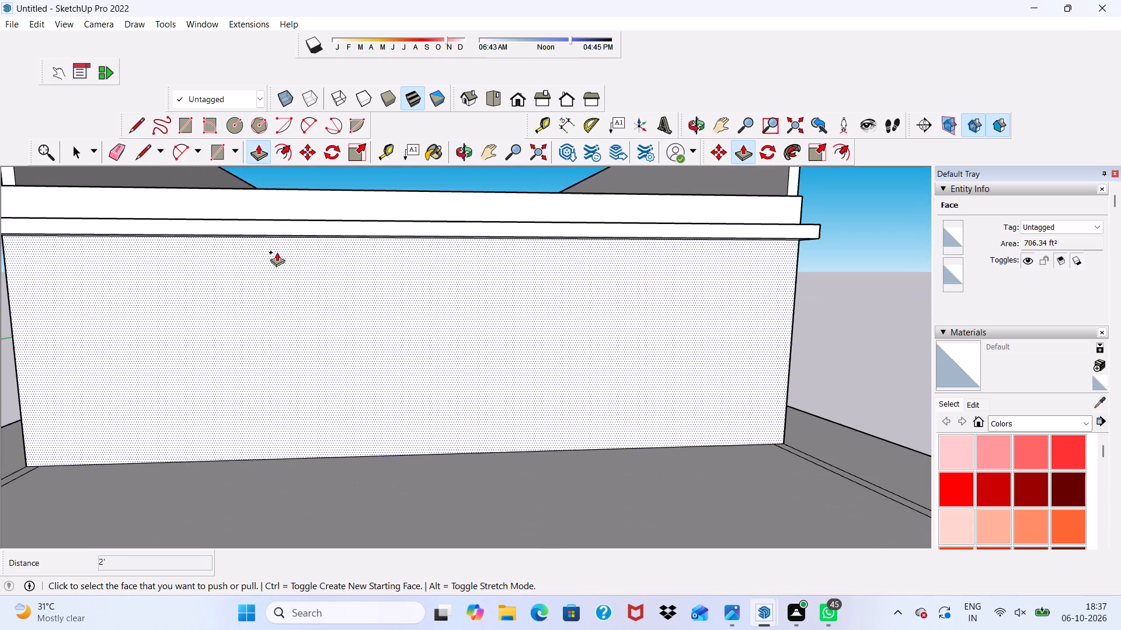
scroll(280, 261, "down", 9)
middle_click_drag(287, 317, 269, 390)
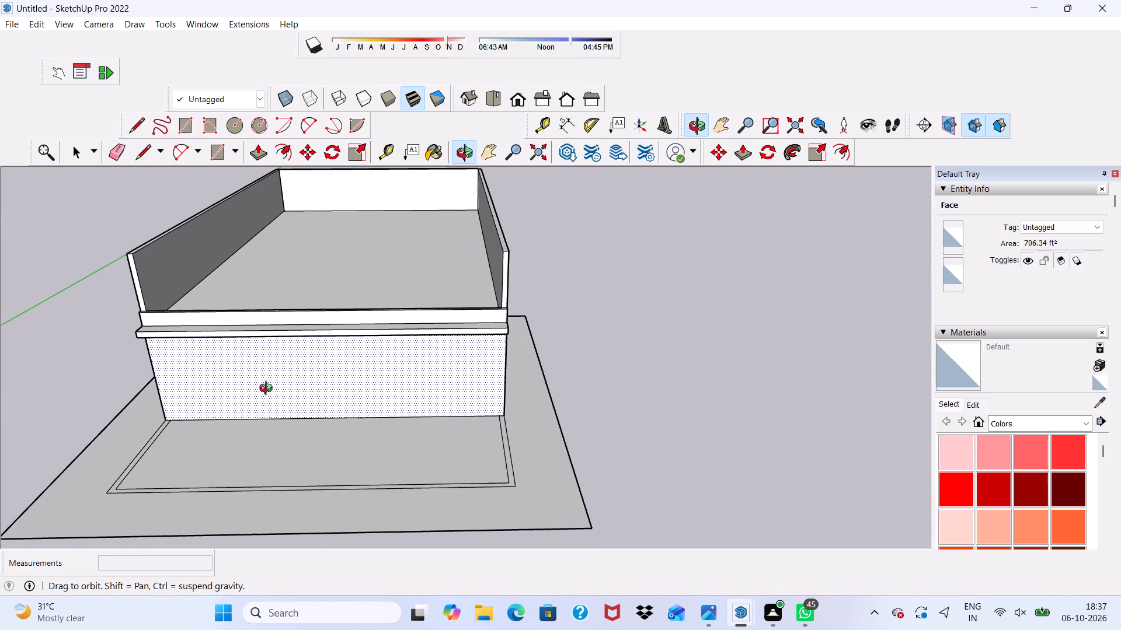
middle_click_drag(269, 390, 268, 390)
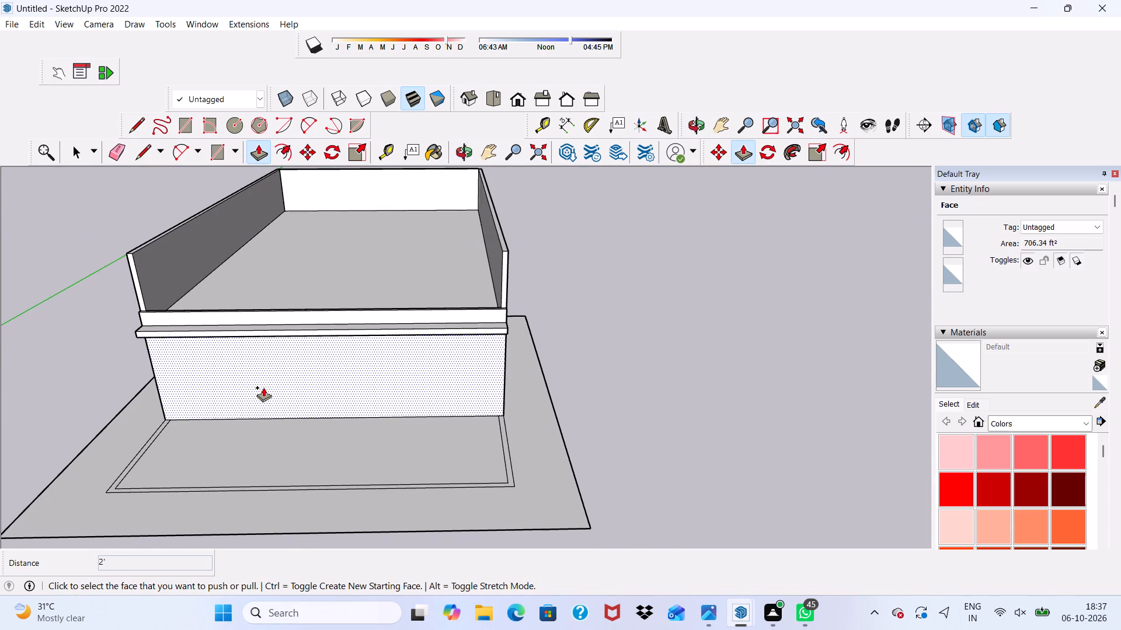
scroll(263, 374, "up", 6)
scroll(229, 316, "up", 1)
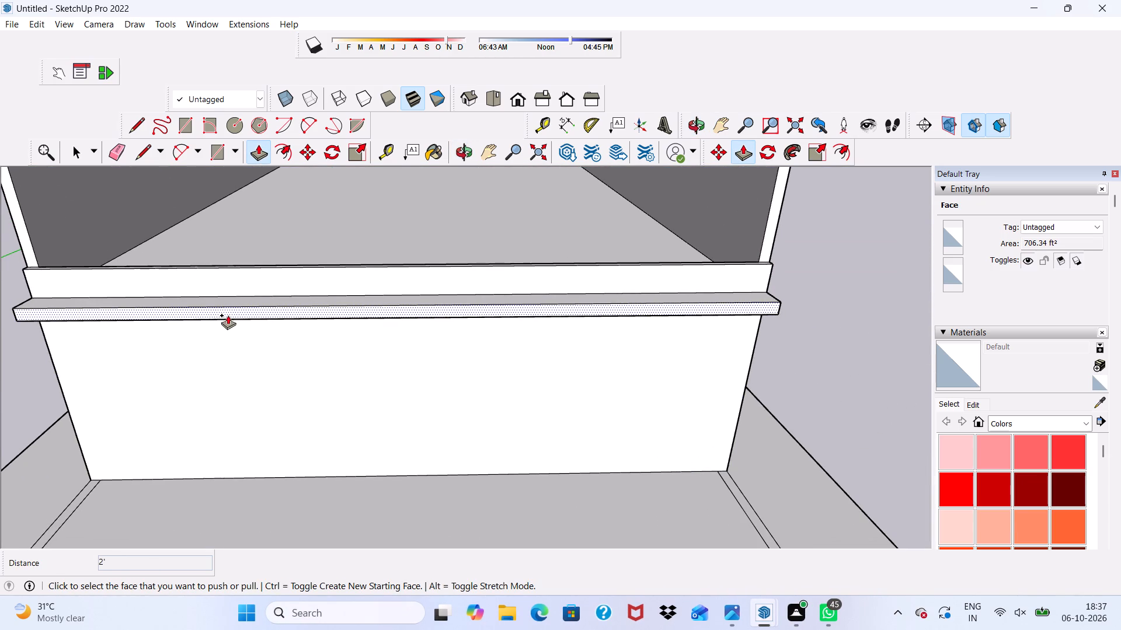
left_click(228, 315)
scroll(228, 383, "down", 3)
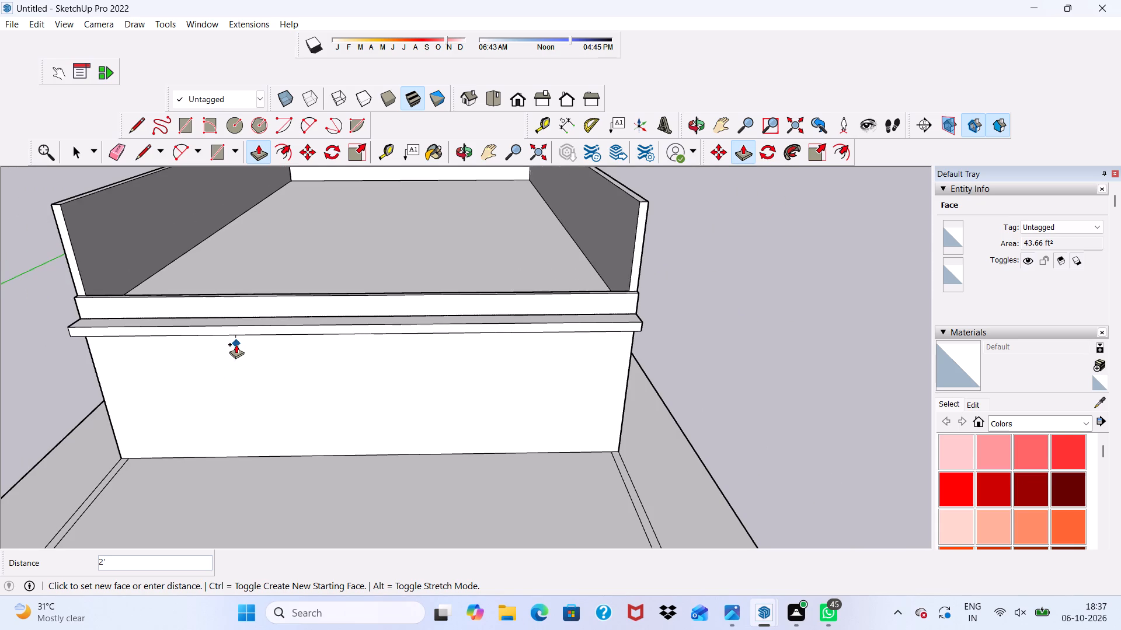
scroll(138, 372, "down", 5)
scroll(189, 352, "down", 2)
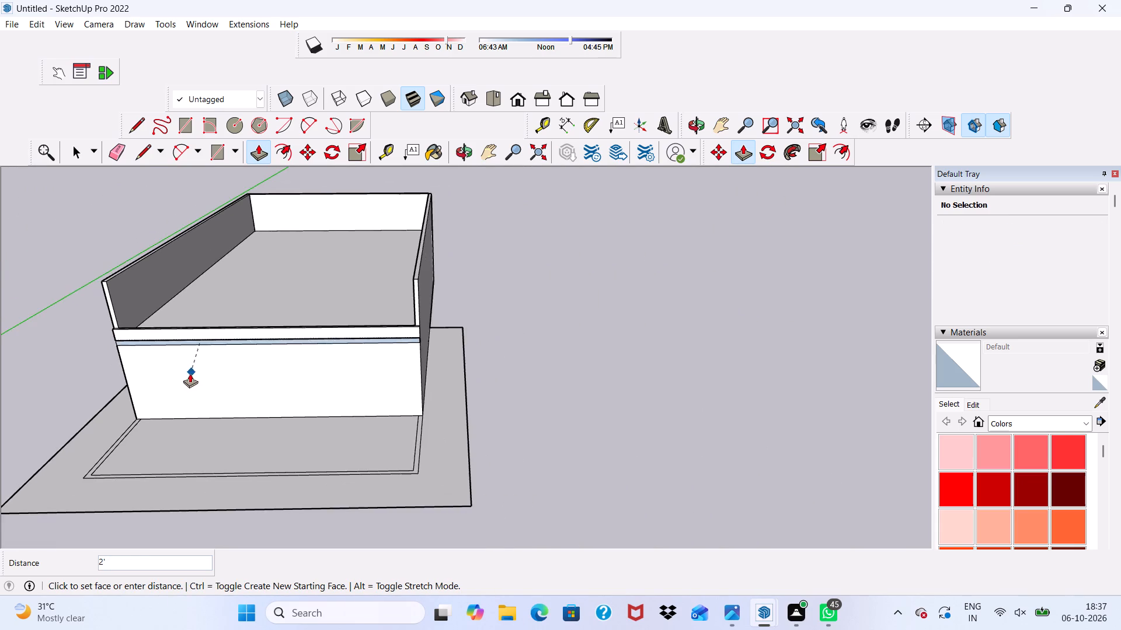
scroll(70, 410, "down", 7)
middle_click_drag(82, 440, 123, 322)
scroll(123, 322, "up", 3)
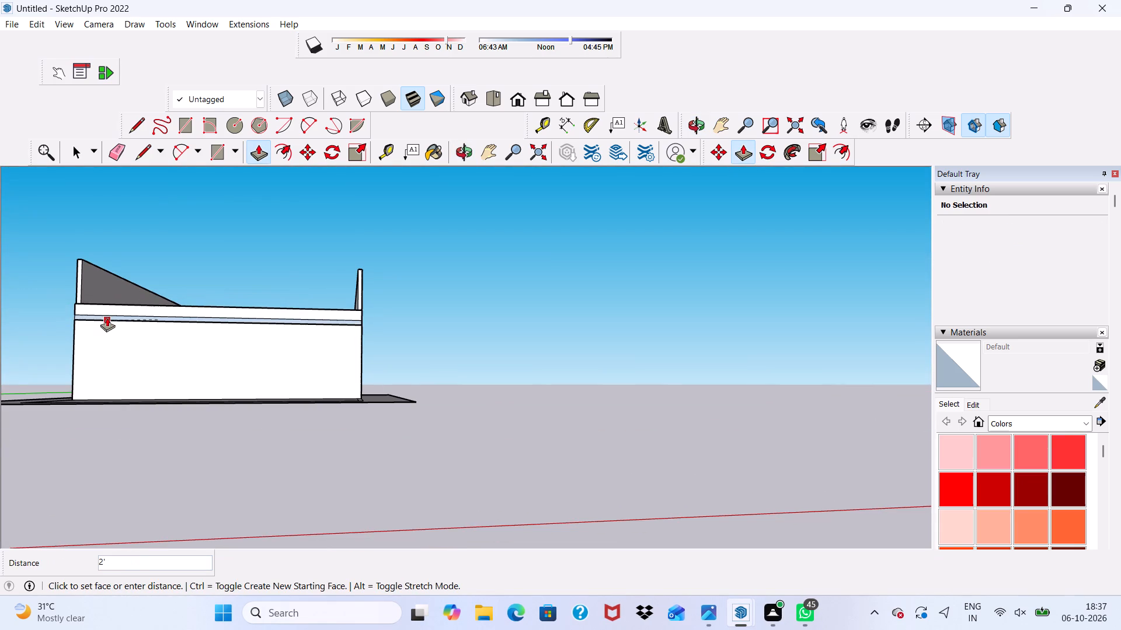
scroll(90, 305, "up", 4)
left_click(90, 304)
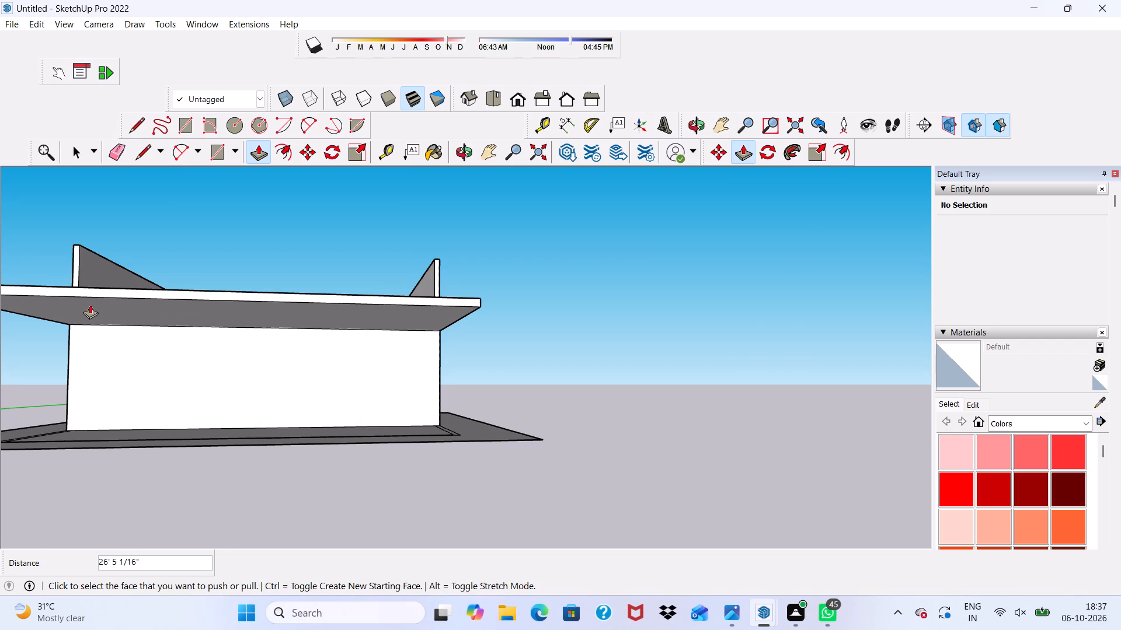
scroll(177, 308, "down", 3)
middle_click_drag(177, 308, 140, 384)
scroll(163, 299, "up", 4)
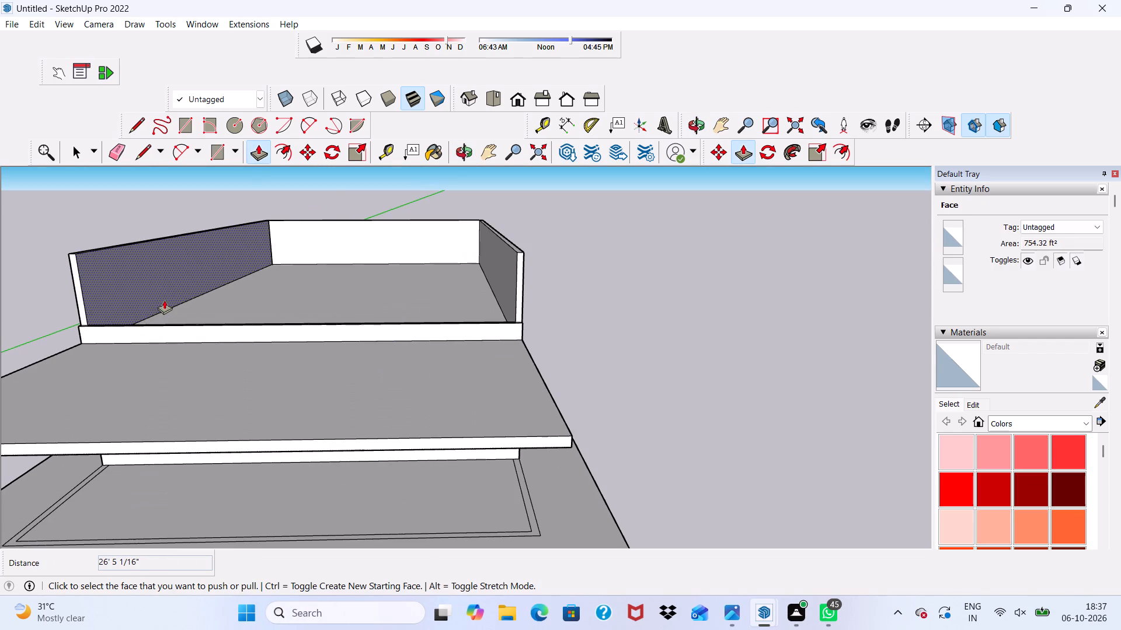
key("space")
Push/pull the raised band's top strip down by 2' to the level of the projecting slab.
scroll(167, 308, "up", 1)
middle_click_drag(169, 312, 157, 388)
scroll(158, 447, "up", 7)
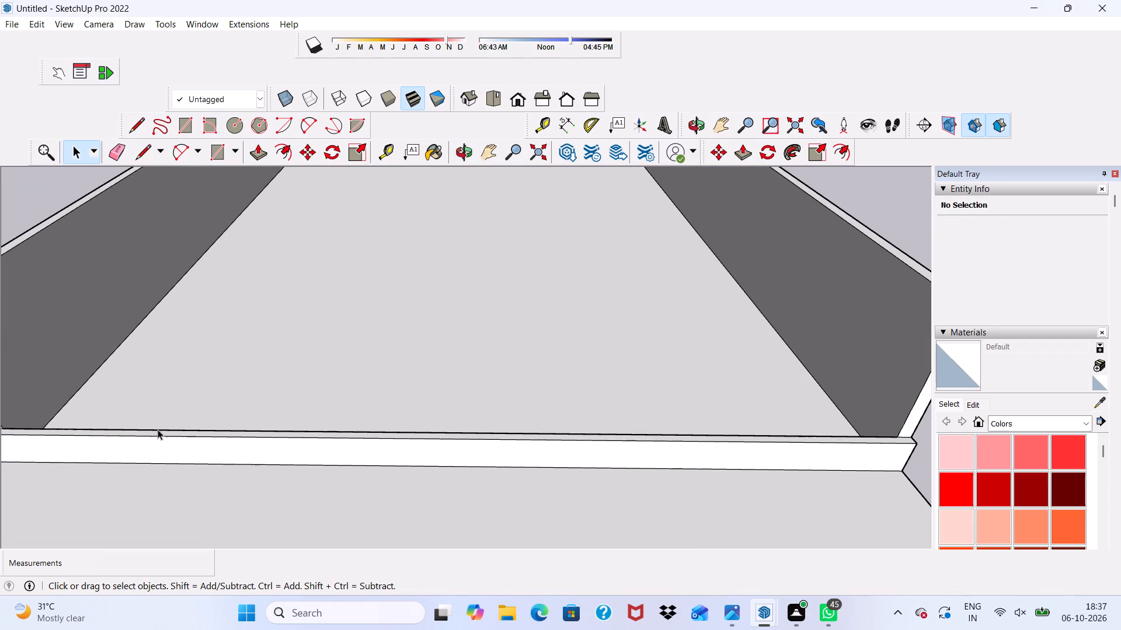
middle_click_drag(160, 440, 158, 462)
scroll(158, 462, "up", 3)
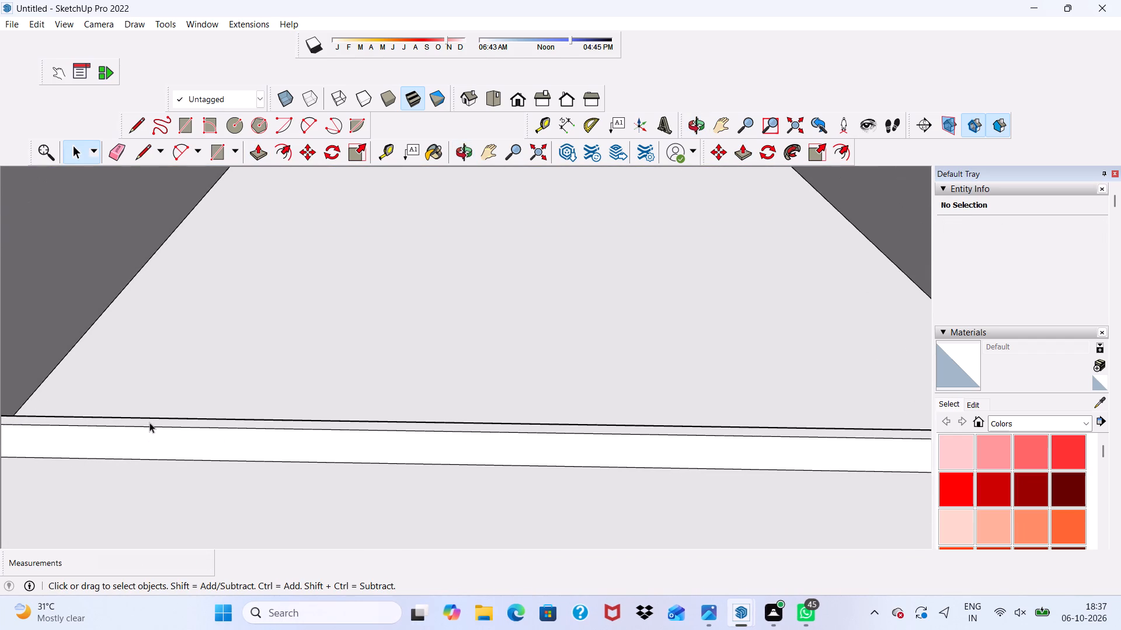
left_click(149, 422)
scroll(152, 422, "up", 5)
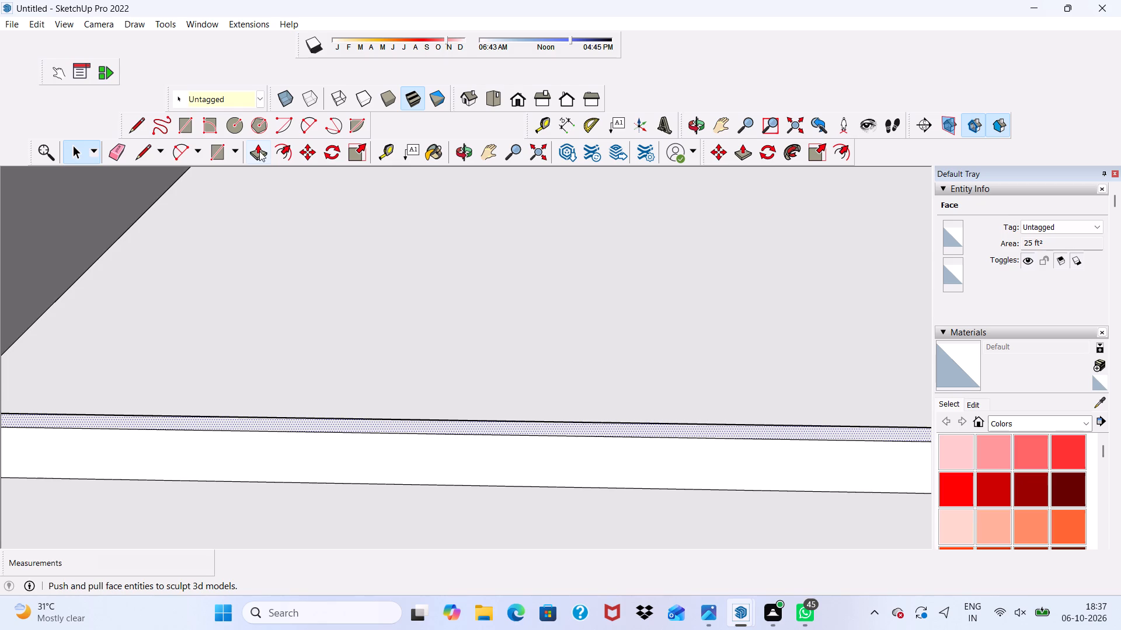
left_click(259, 151)
scroll(326, 492, "up", 4)
left_click_drag(267, 381, 284, 418)
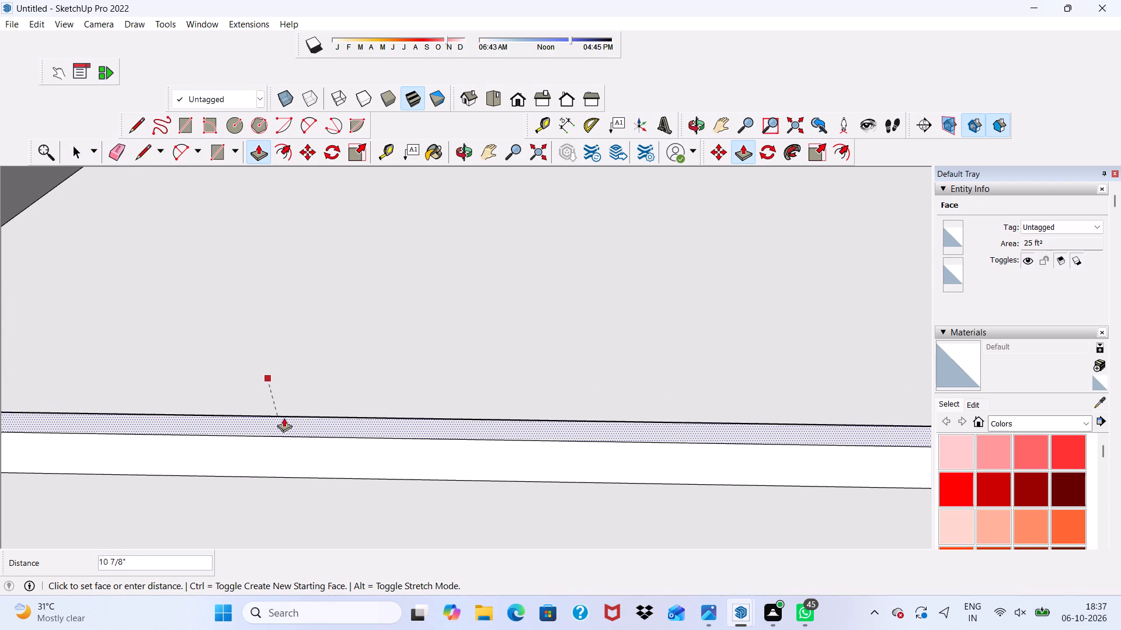
left_click_drag(284, 418, 292, 455)
Push/pull the exposed face in the long gap between the upper floor and the projecting slab by 1' 3".
scroll(281, 410, "down", 11)
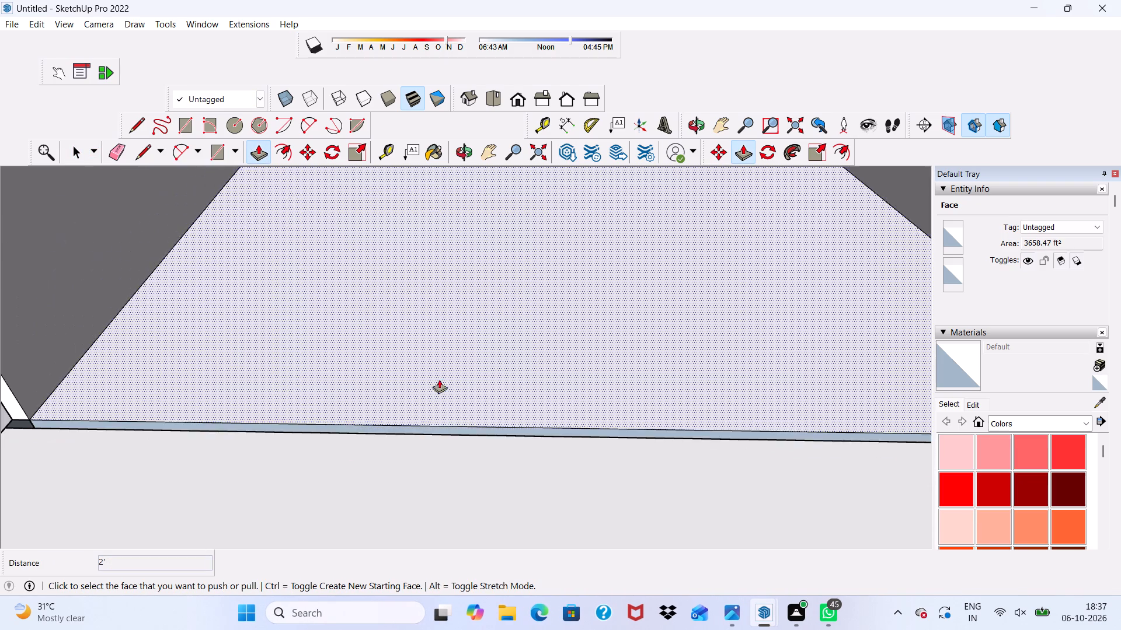
scroll(439, 379, "down", 3)
scroll(256, 436, "up", 9)
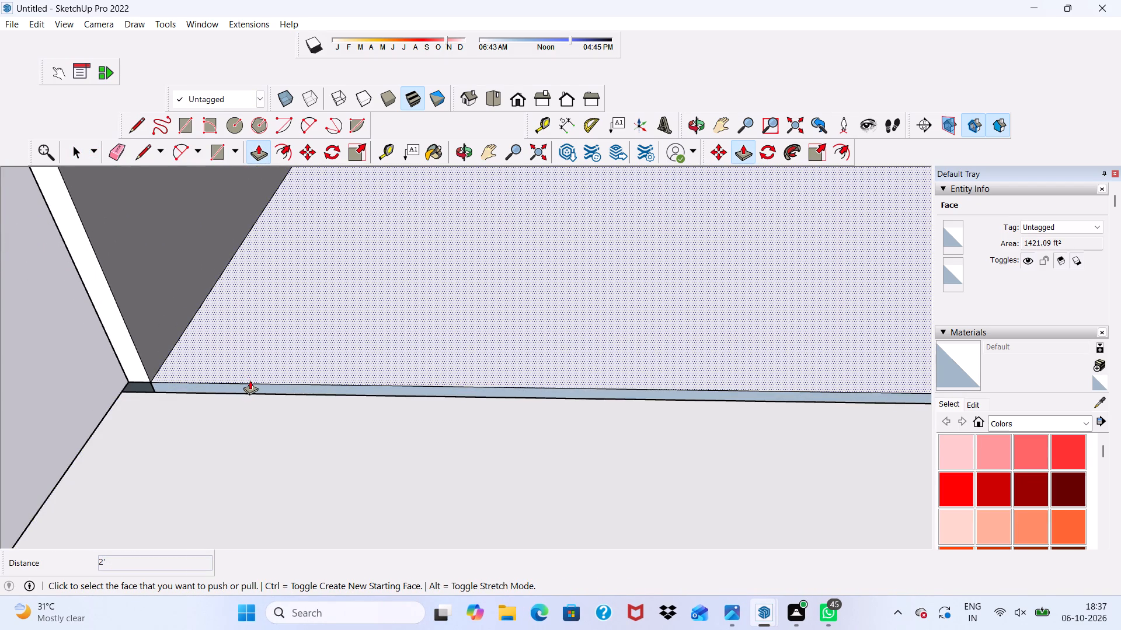
scroll(250, 380, "up", 6)
left_click(246, 393)
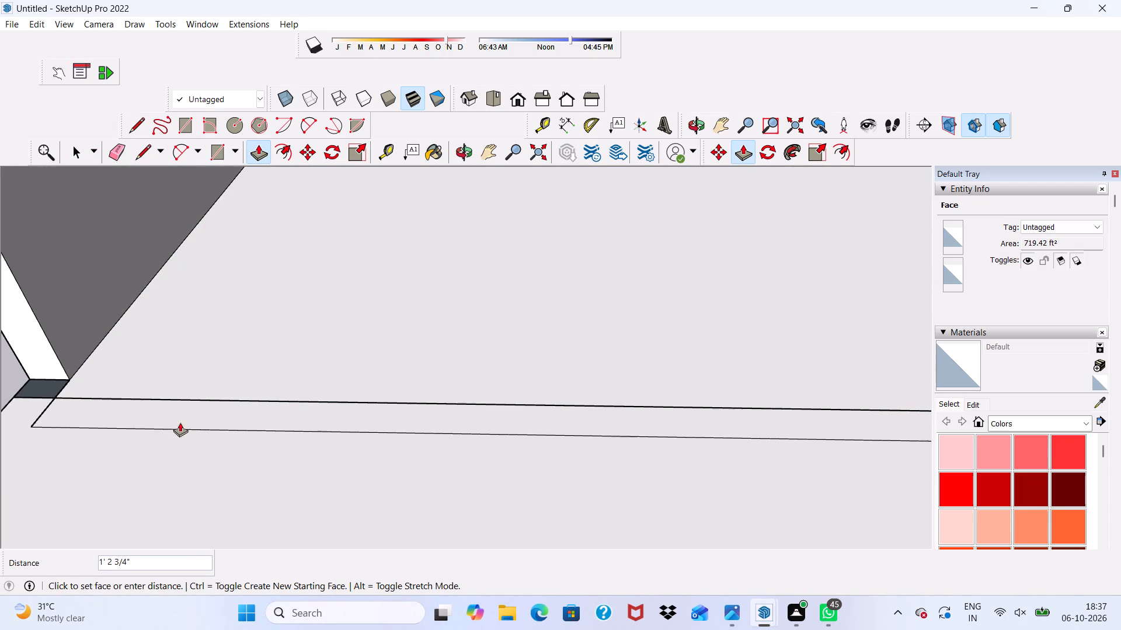
left_click(179, 422)
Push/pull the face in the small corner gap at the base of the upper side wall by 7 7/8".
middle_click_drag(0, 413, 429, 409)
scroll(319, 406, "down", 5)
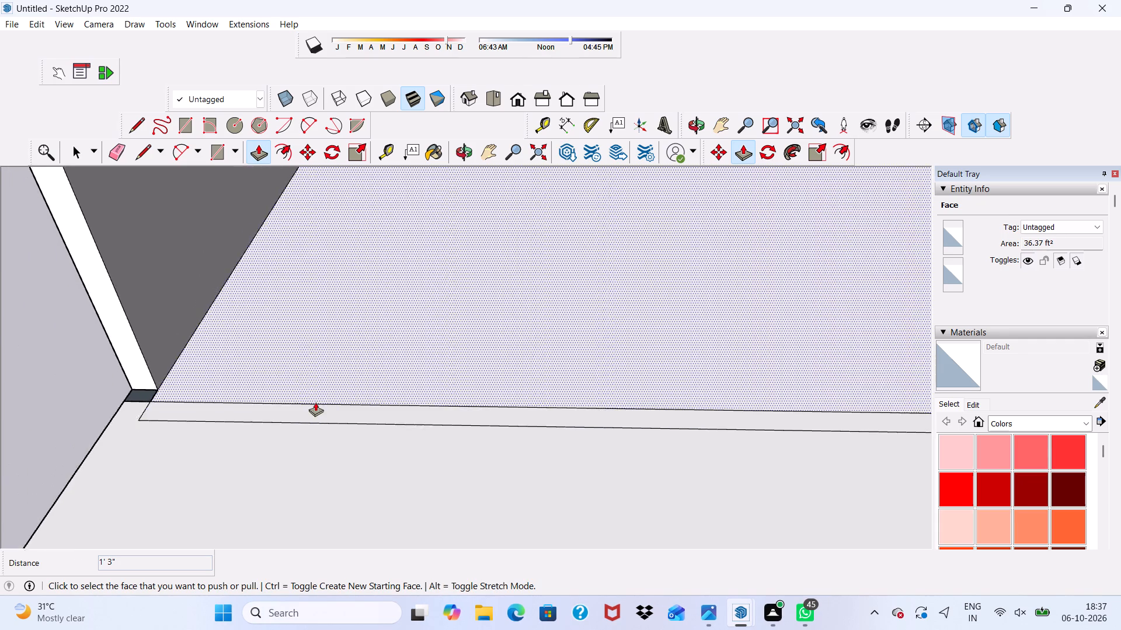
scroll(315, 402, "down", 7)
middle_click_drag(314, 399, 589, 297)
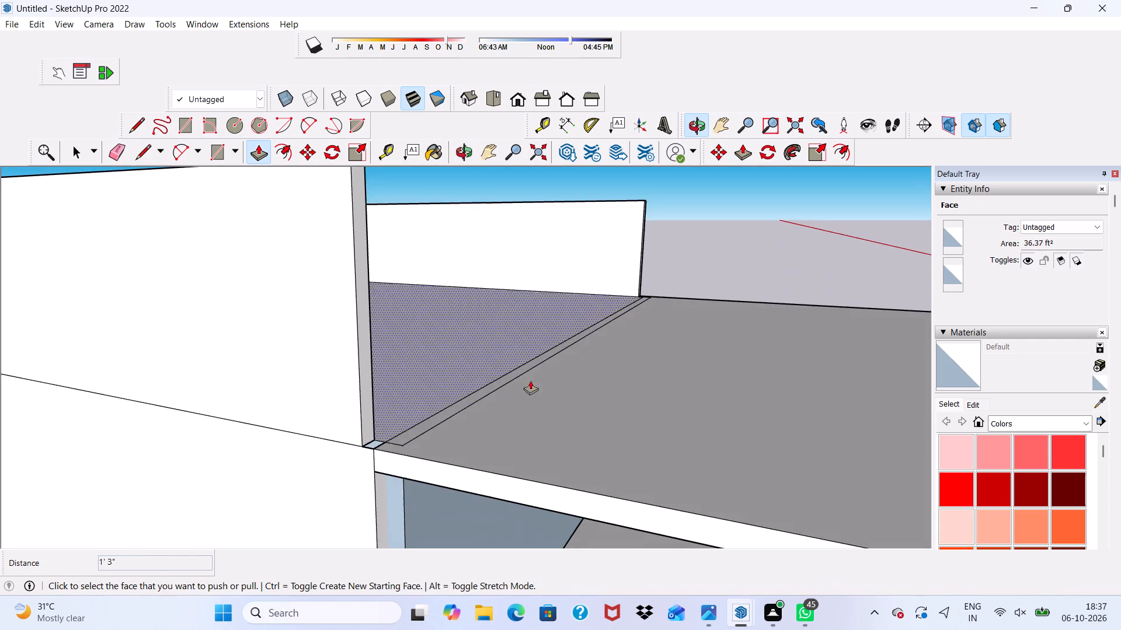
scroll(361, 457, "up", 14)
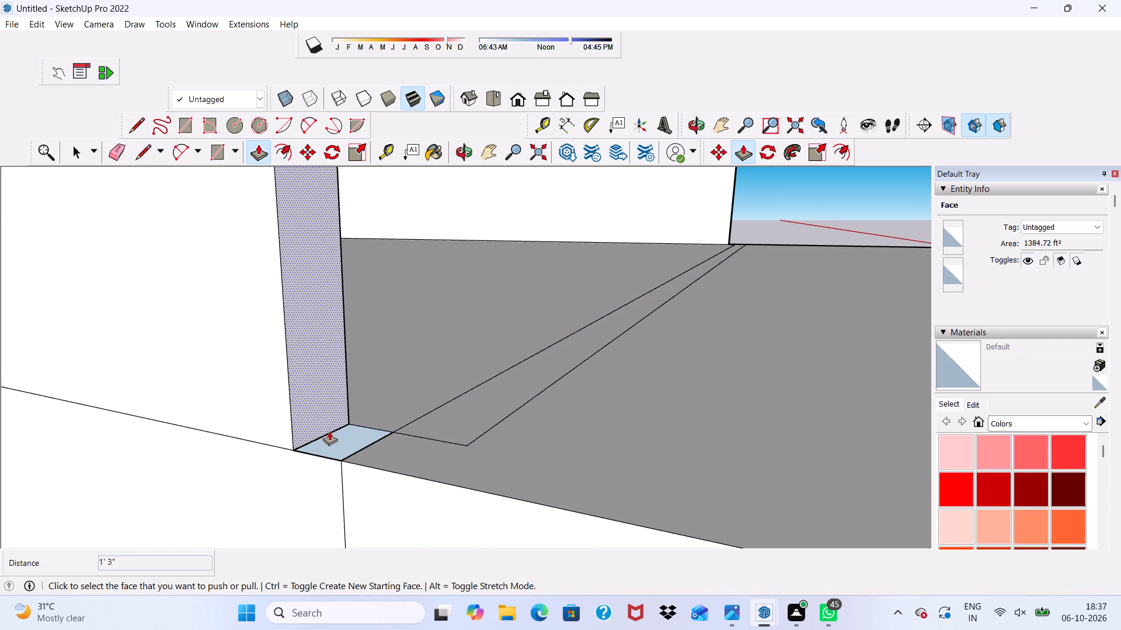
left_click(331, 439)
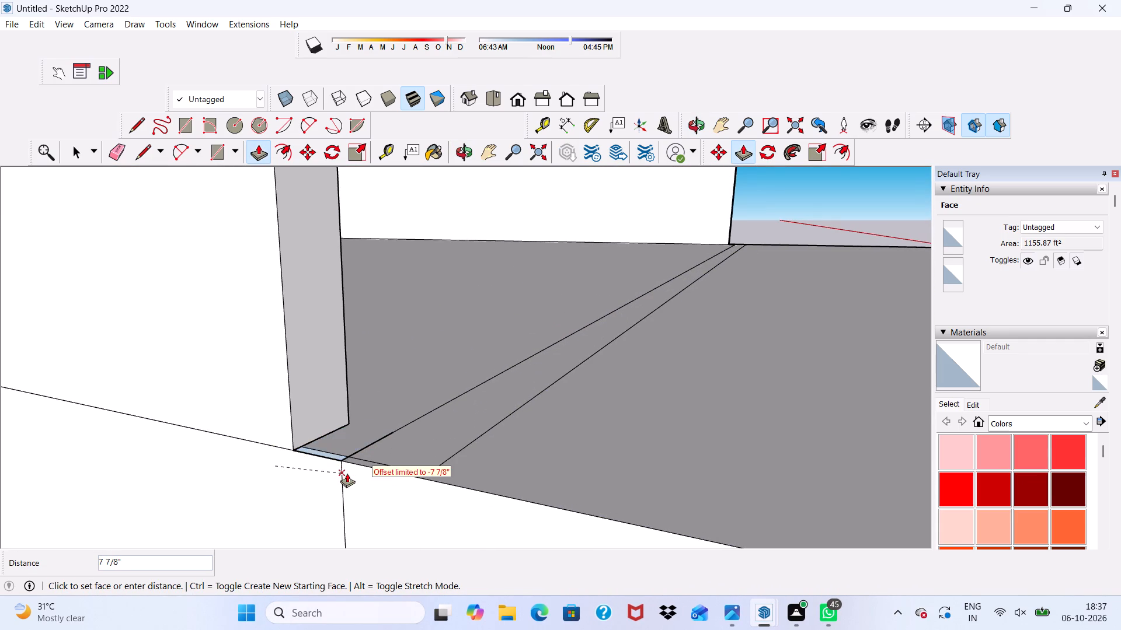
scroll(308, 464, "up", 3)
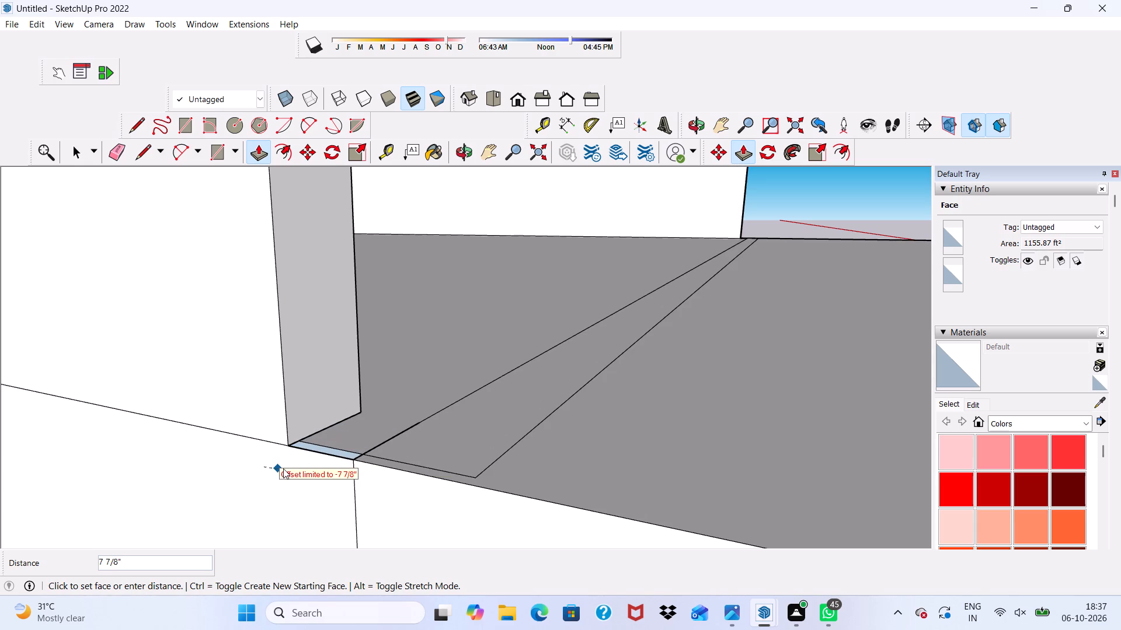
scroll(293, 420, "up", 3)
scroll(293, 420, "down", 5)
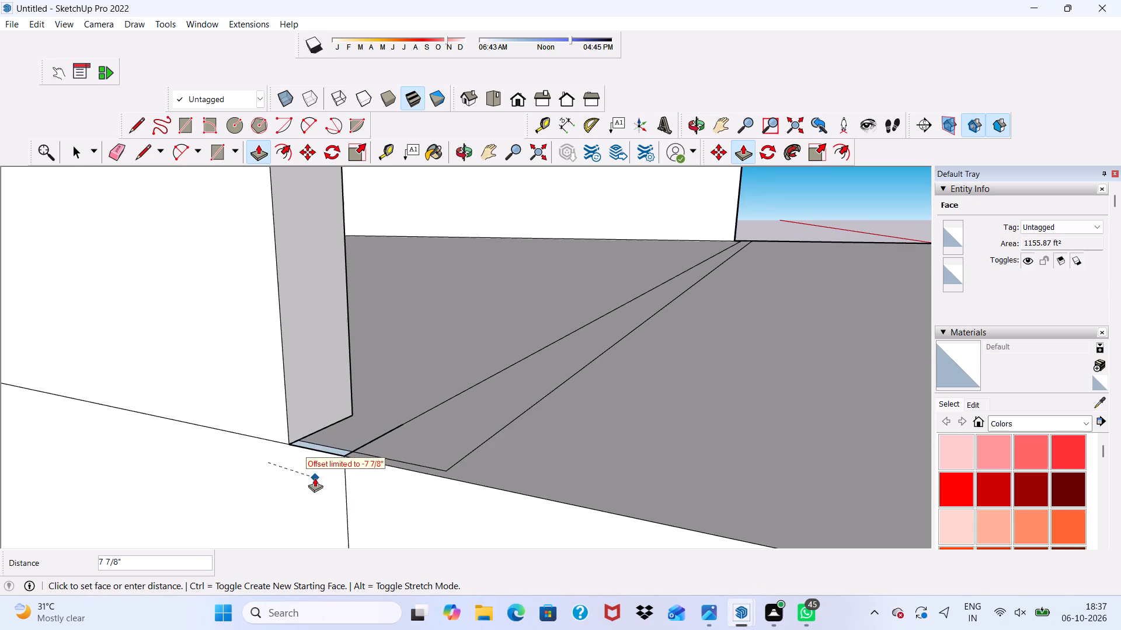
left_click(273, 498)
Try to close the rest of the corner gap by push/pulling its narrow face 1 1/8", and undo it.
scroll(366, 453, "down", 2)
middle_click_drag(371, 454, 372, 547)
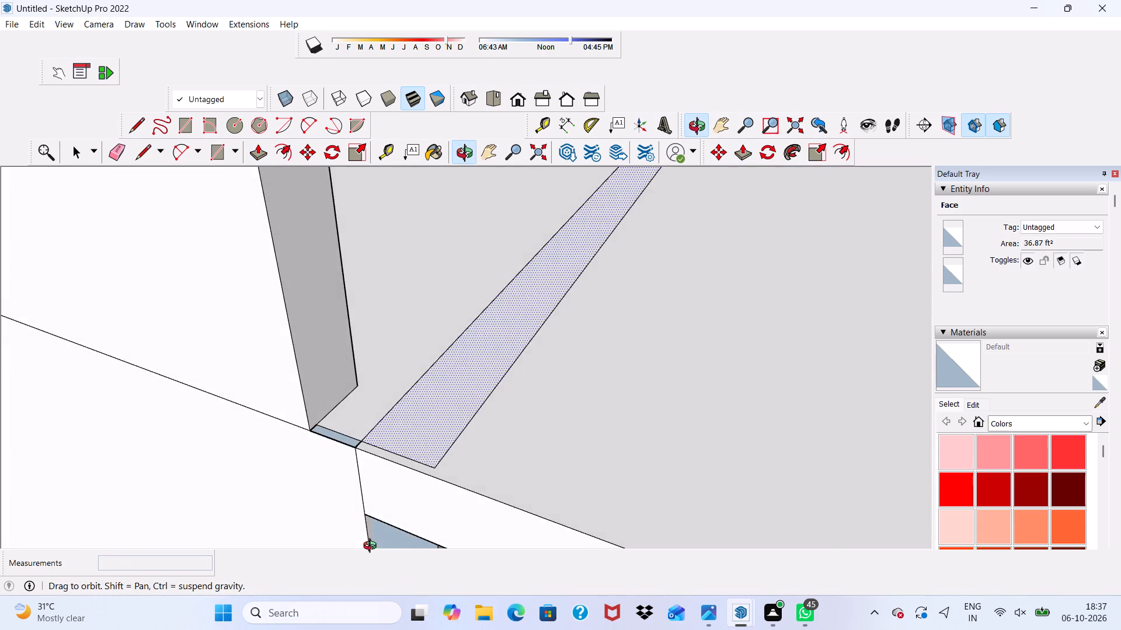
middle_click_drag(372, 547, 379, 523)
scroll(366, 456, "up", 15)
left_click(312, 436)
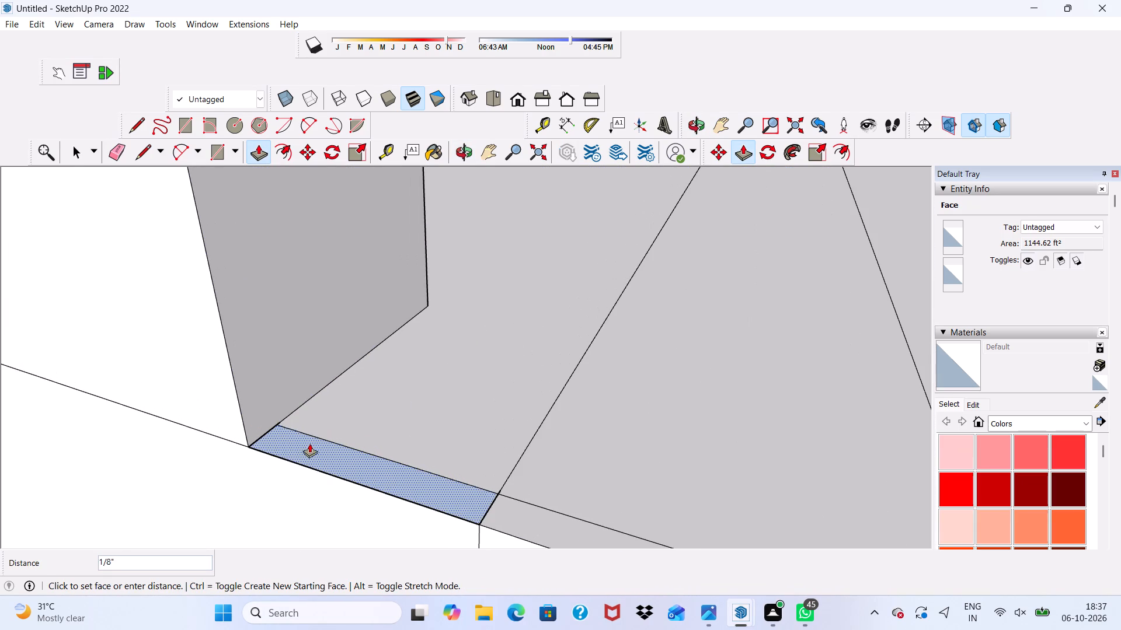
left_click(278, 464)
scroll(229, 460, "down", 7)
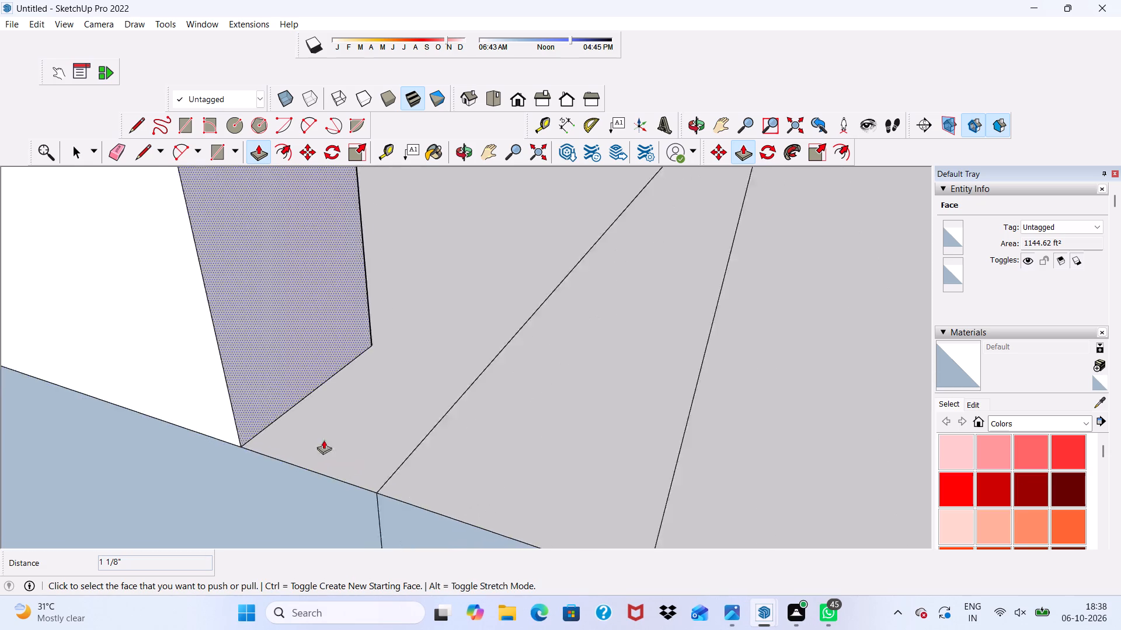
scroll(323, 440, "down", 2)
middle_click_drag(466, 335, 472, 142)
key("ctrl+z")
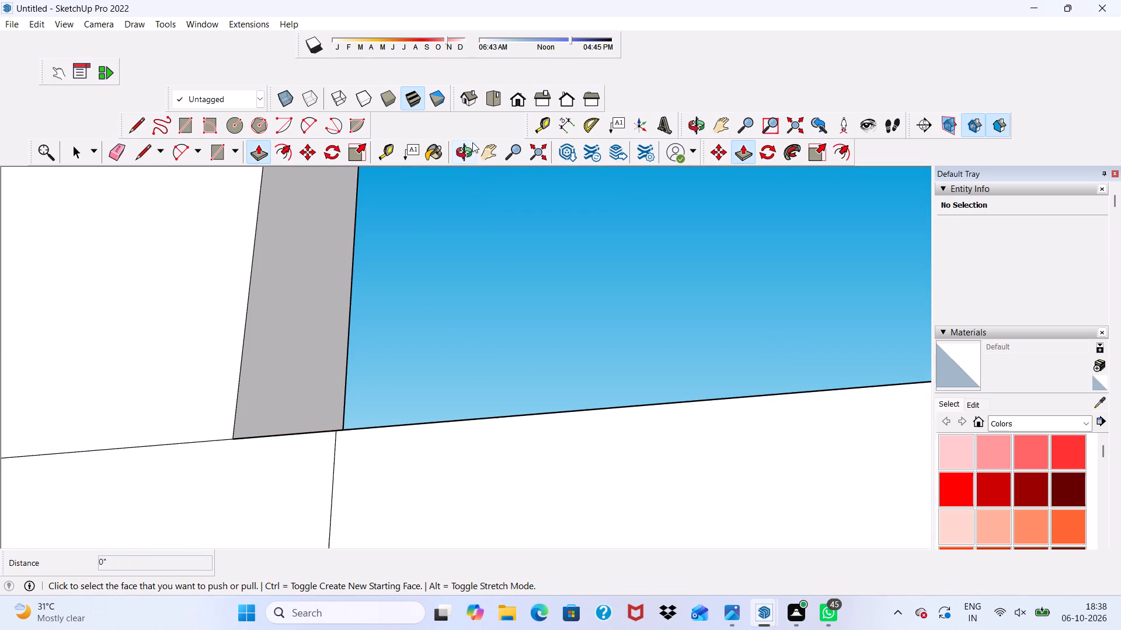
Push/pull the long wall face beneath the projecting slab by 9", creating a new starting face.
scroll(462, 373, "down", 14)
middle_click_drag(514, 424, 427, 534)
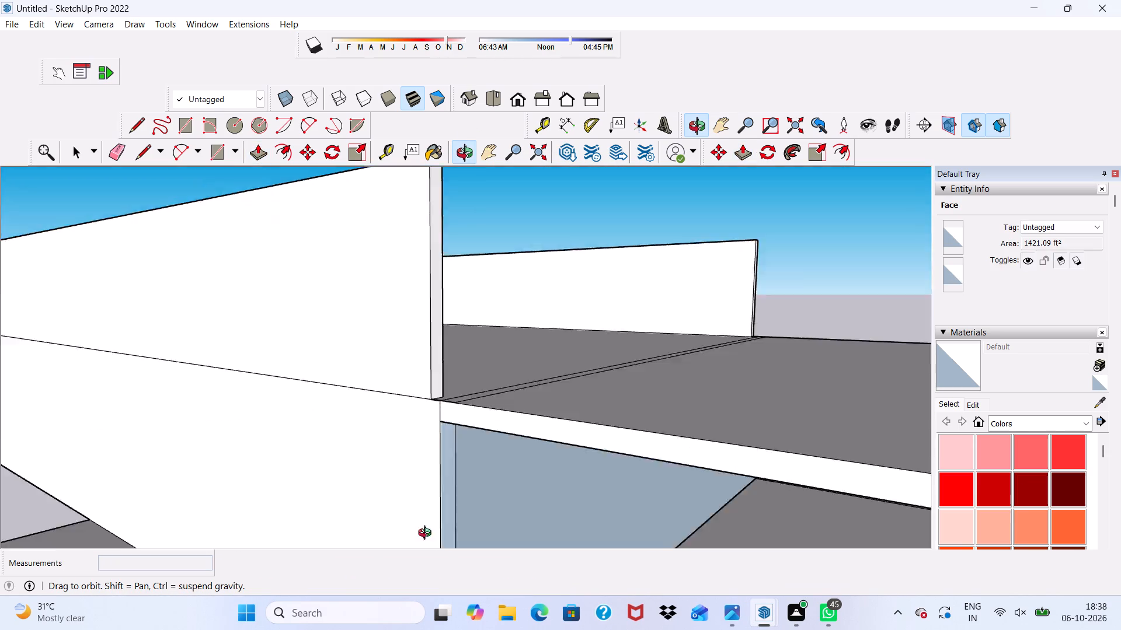
middle_click_drag(427, 534, 445, 388)
scroll(476, 616, "up", 3)
left_click(485, 503)
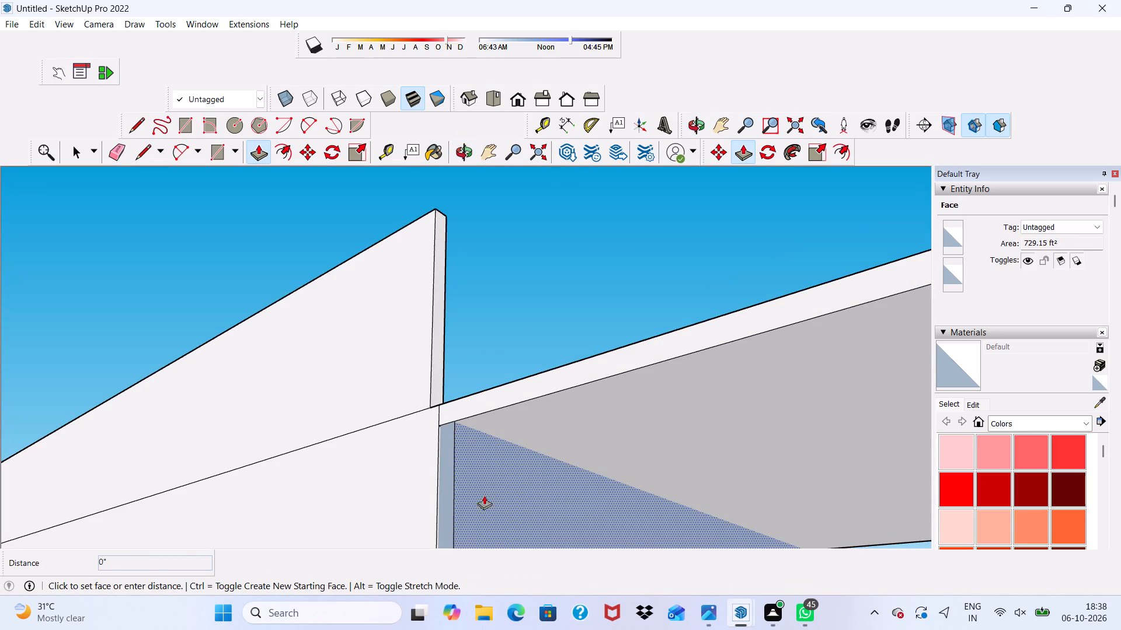
left_click(444, 460)
scroll(539, 484, "down", 8)
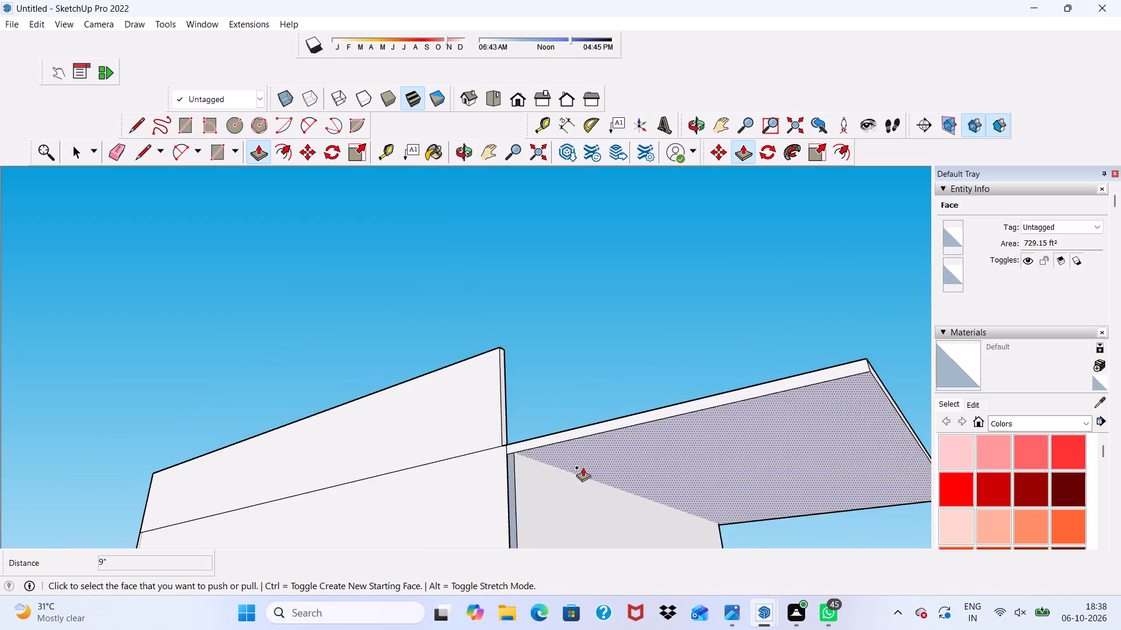
Push/pull the narrow vertical strip beside the lower side wall, under the slab, by 1 1/8" as a new face.
scroll(583, 467, "down", 11)
middle_click_drag(644, 428, 467, 469)
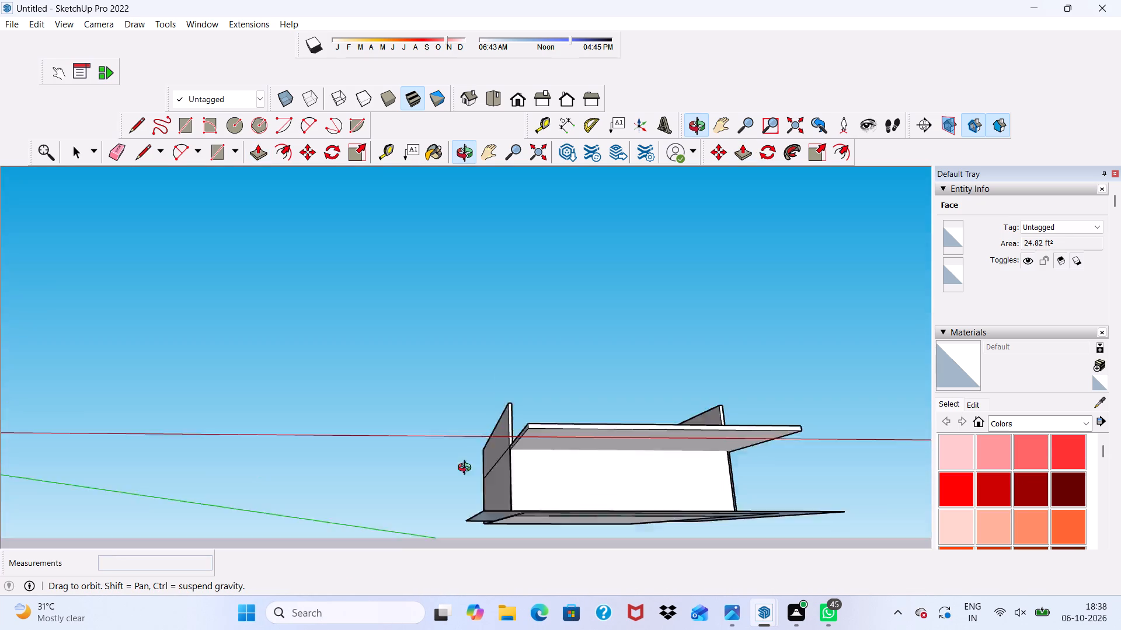
middle_click_drag(467, 469, 576, 496)
scroll(574, 495, "up", 19)
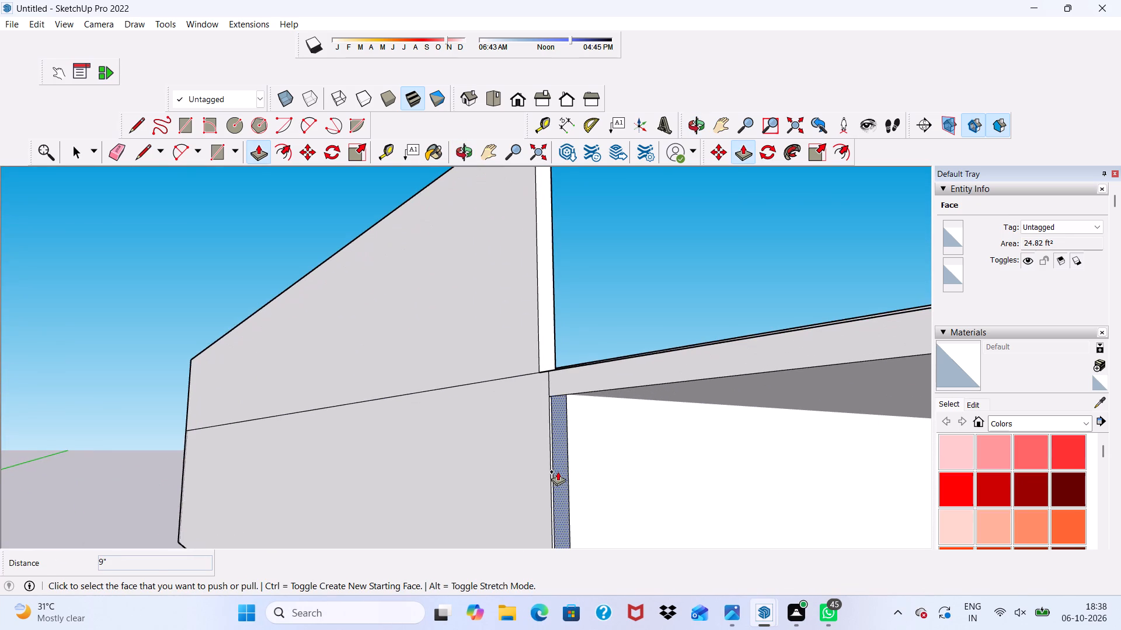
left_click(558, 471)
middle_click_drag(549, 475, 706, 477)
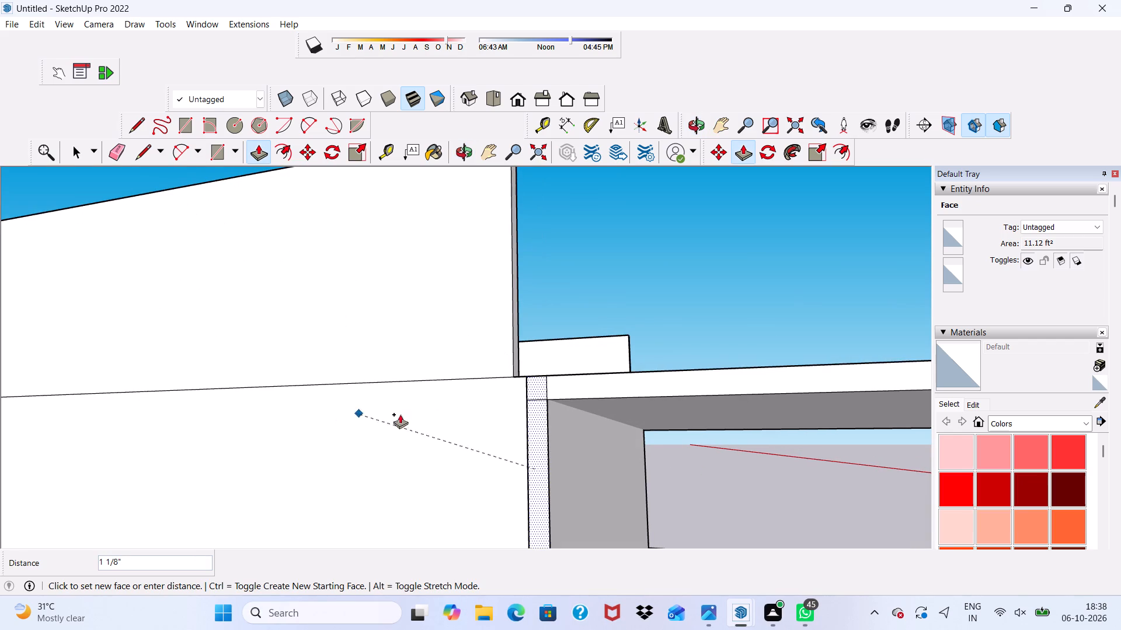
left_click(457, 414)
Push/pull the narrow vertical strip still open between the long wall and the side wall under the slab by 9".
scroll(458, 414, "down", 5)
middle_click_drag(499, 443, 197, 386)
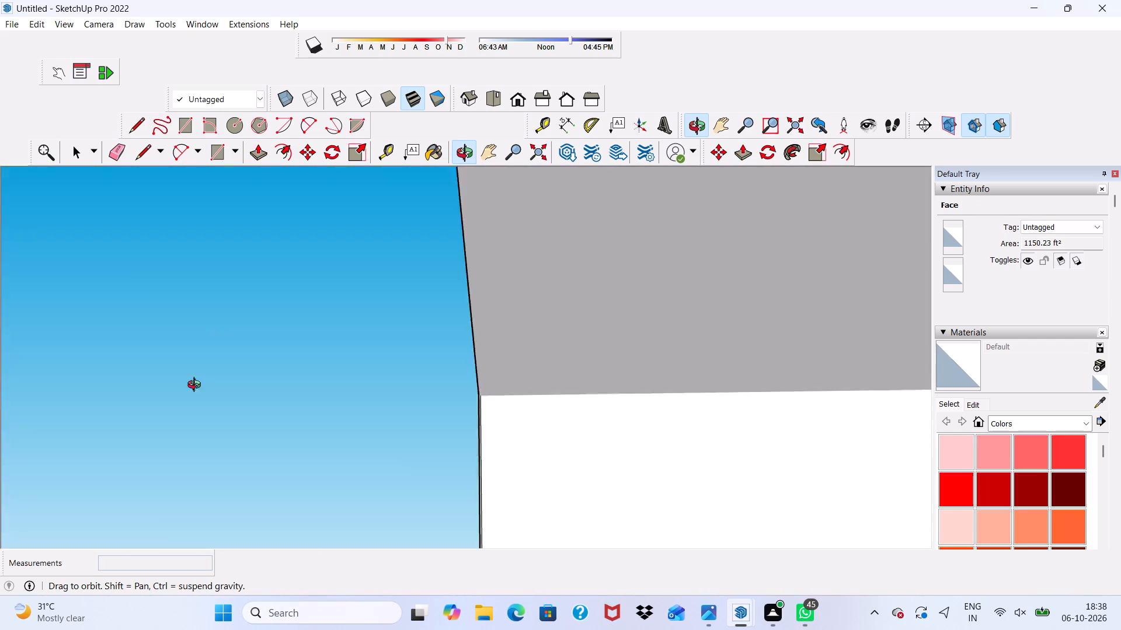
middle_click_drag(197, 386, 423, 405)
scroll(390, 380, "down", 12)
middle_click_drag(633, 477, 242, 512)
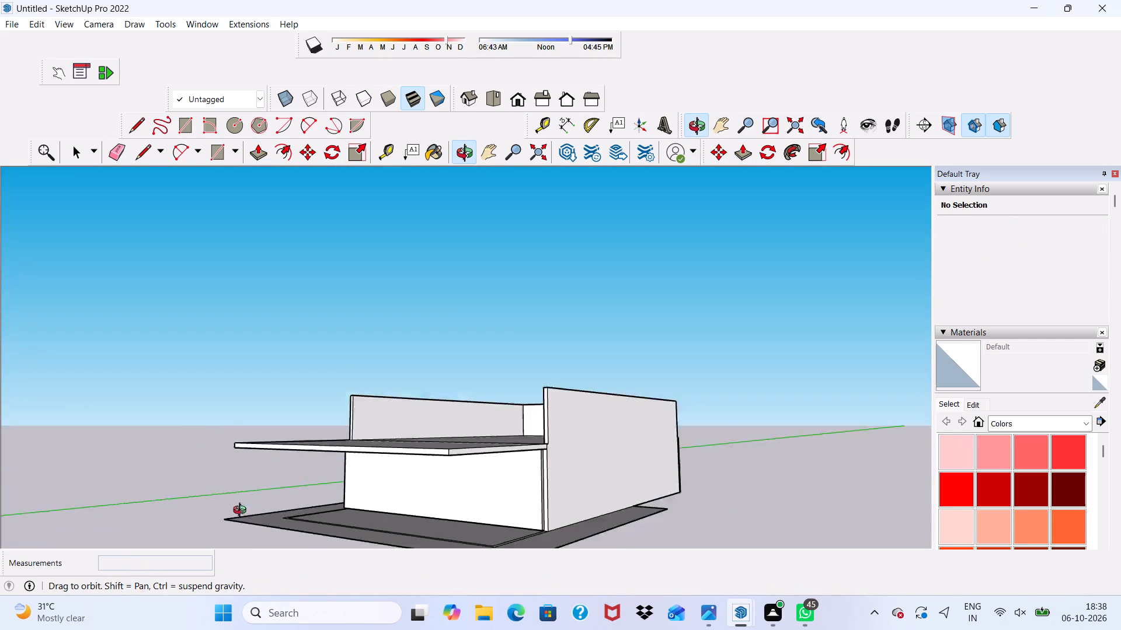
middle_click_drag(242, 512, 232, 520)
scroll(417, 555, "up", 4)
scroll(617, 445, "up", 6)
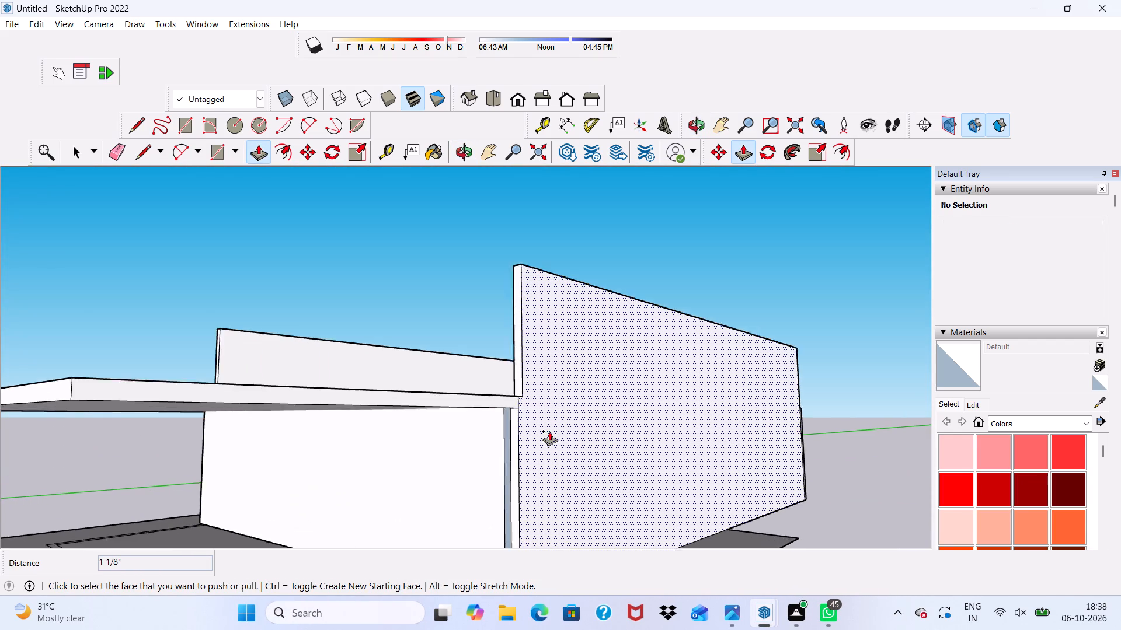
scroll(549, 431, "up", 6)
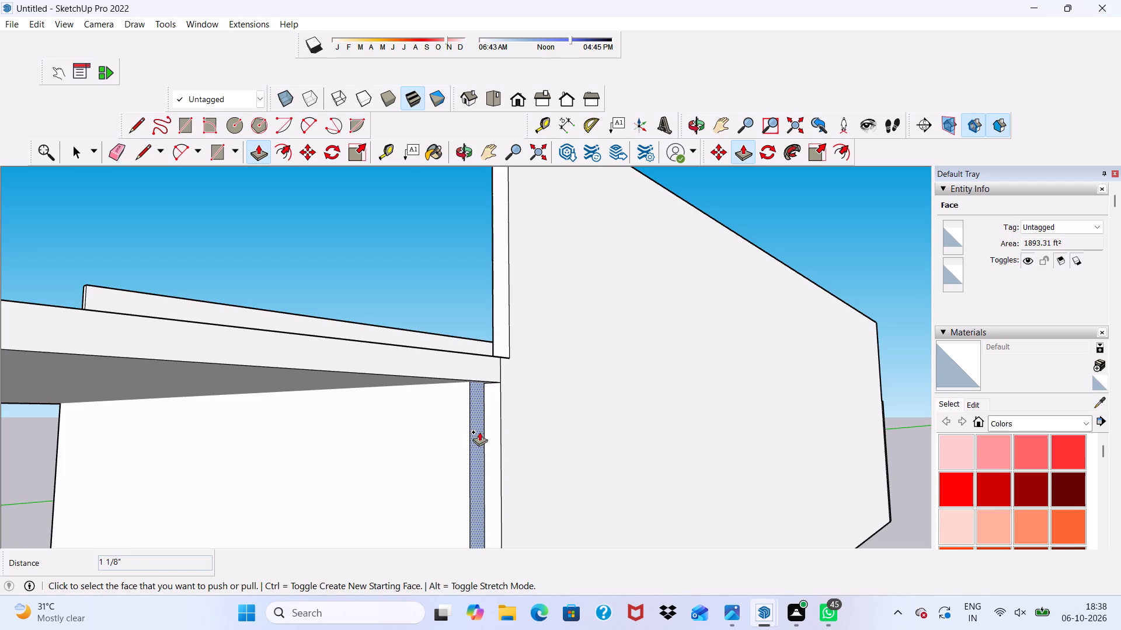
left_click(479, 432)
left_click(527, 408)
scroll(452, 429, "down", 4)
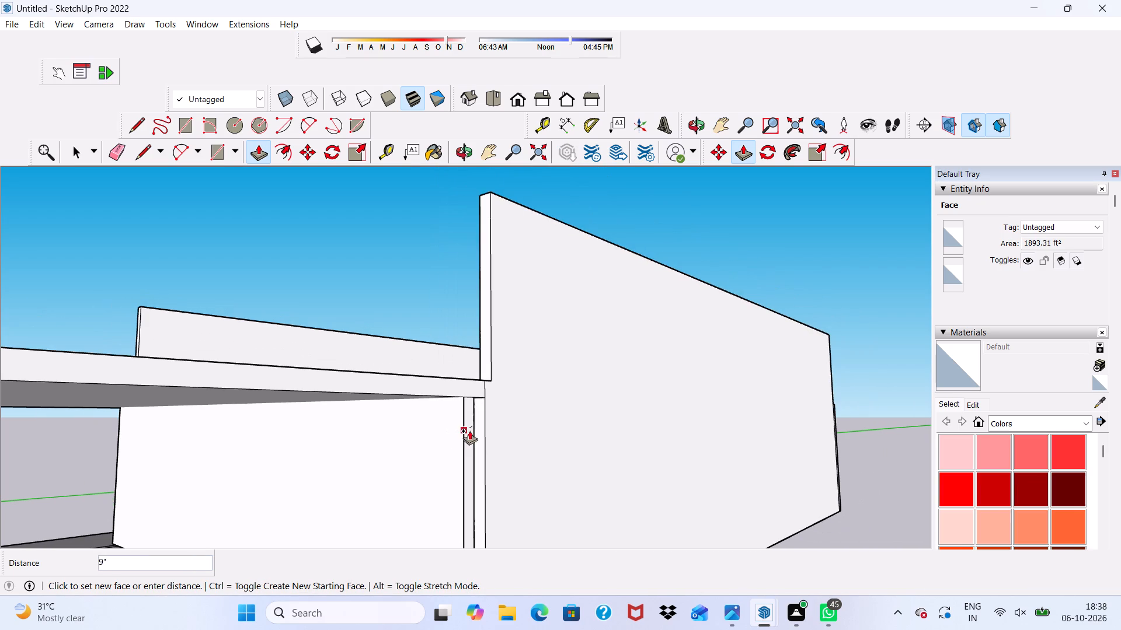
key("v")
key("space")
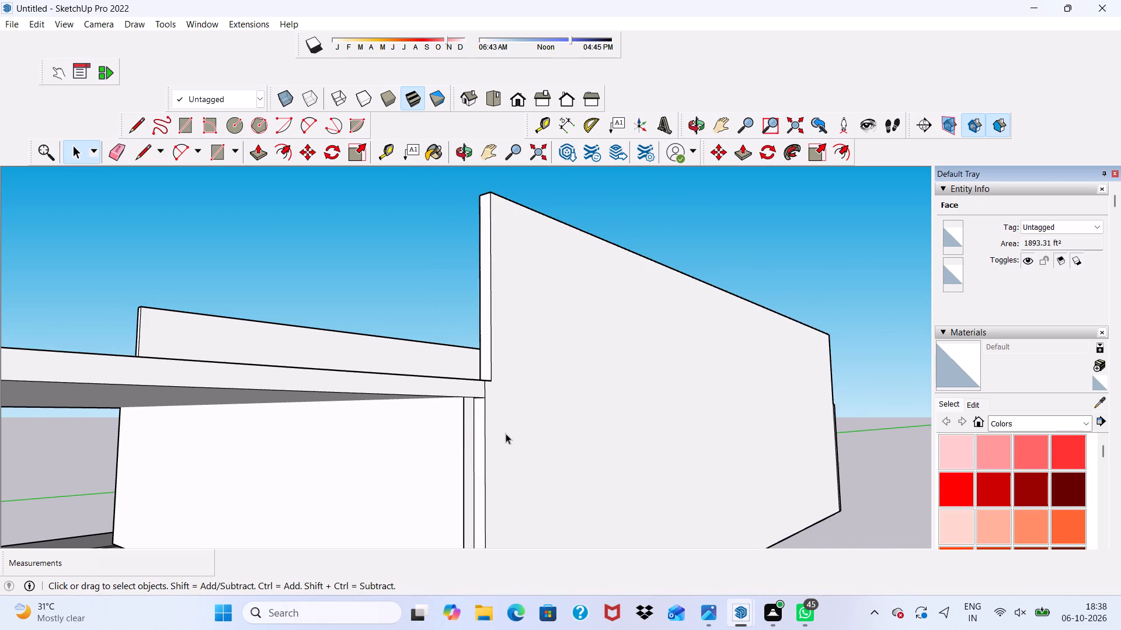
Push/pull the face at the small corner gap beside the upper side wall's base by 3".
scroll(484, 395, "up", 5)
middle_click_drag(476, 373, 440, 474)
scroll(490, 376, "down", 1)
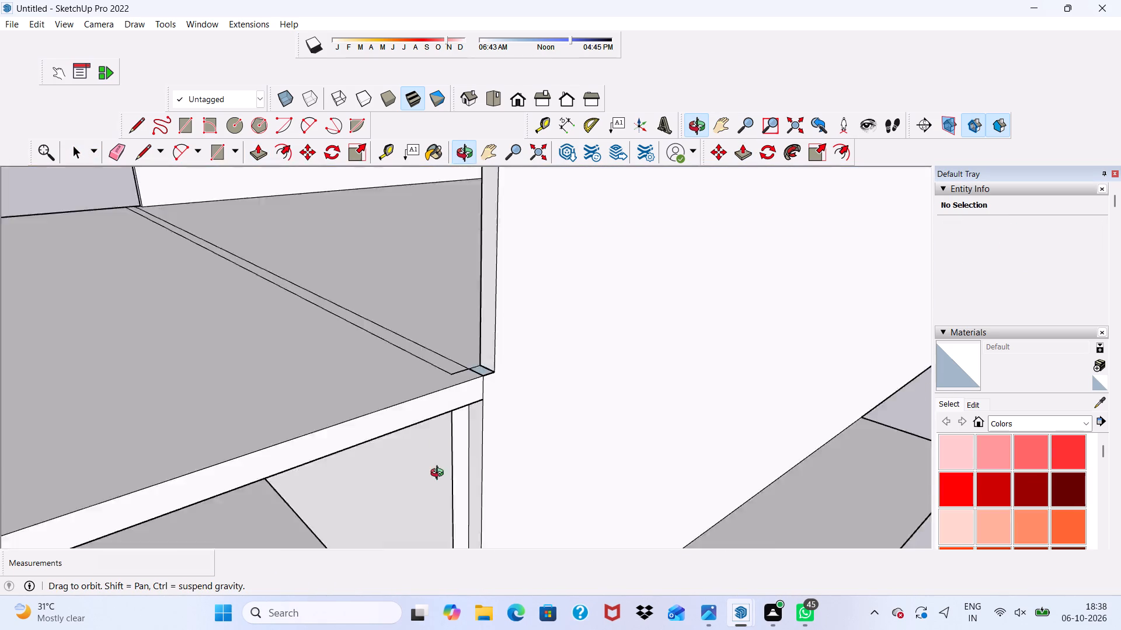
middle_click_drag(440, 474, 444, 429)
scroll(468, 385, "up", 9)
middle_click_drag(492, 366, 517, 467)
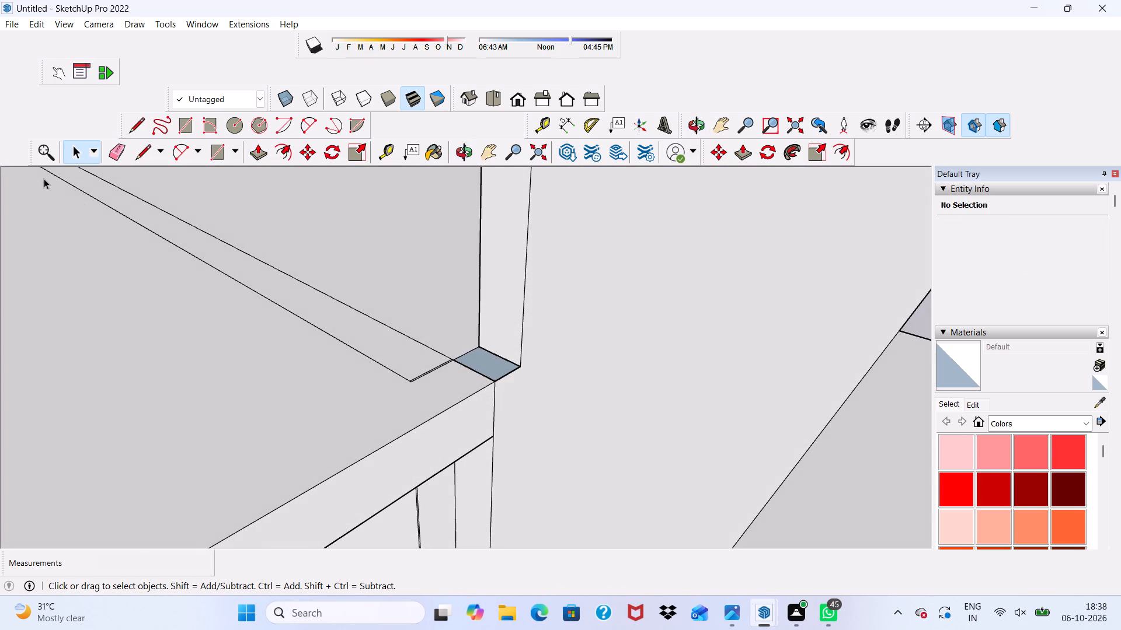
left_click(112, 154)
left_click(260, 152)
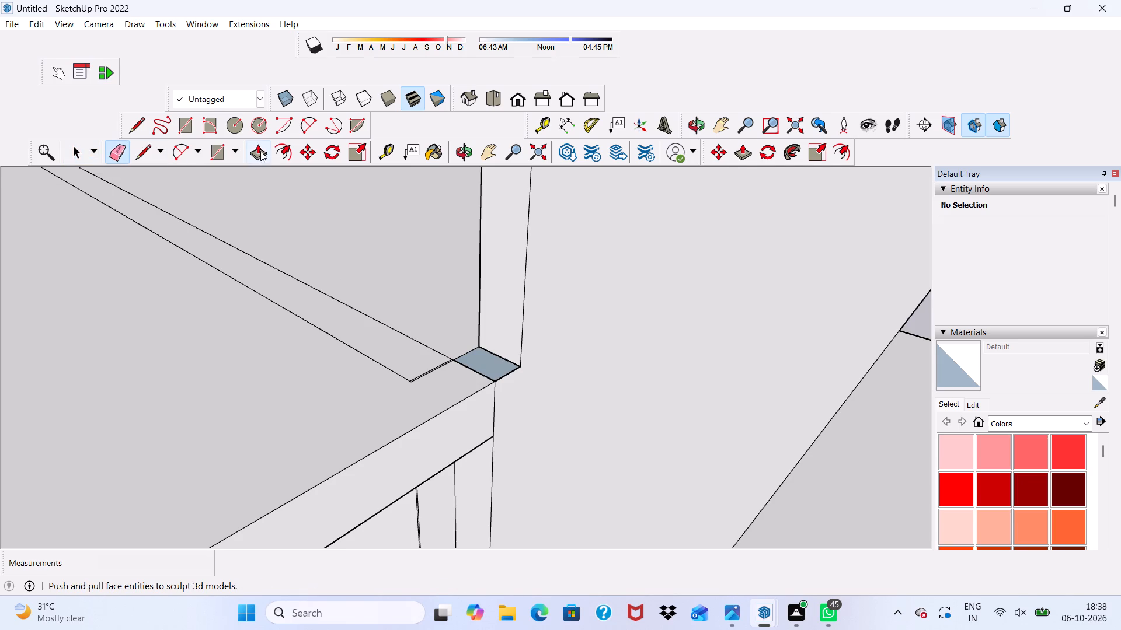
scroll(479, 330, "up", 4)
left_click_drag(468, 364, 438, 377)
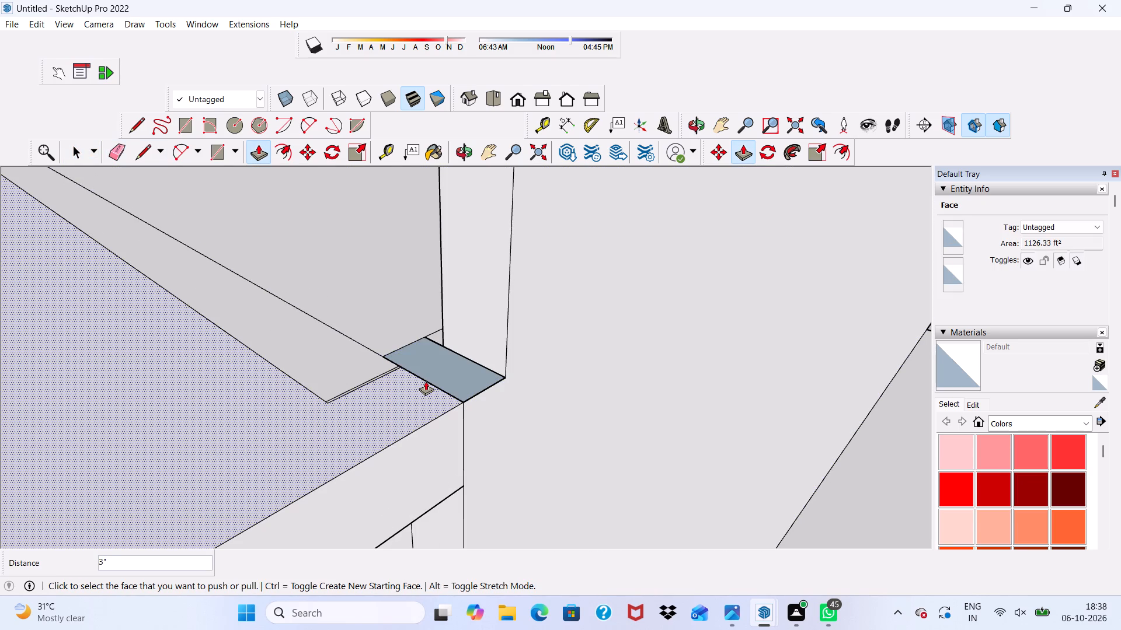
Push/pull the small corner gap's exposed face by 1/16" as a new face.
left_click(465, 377)
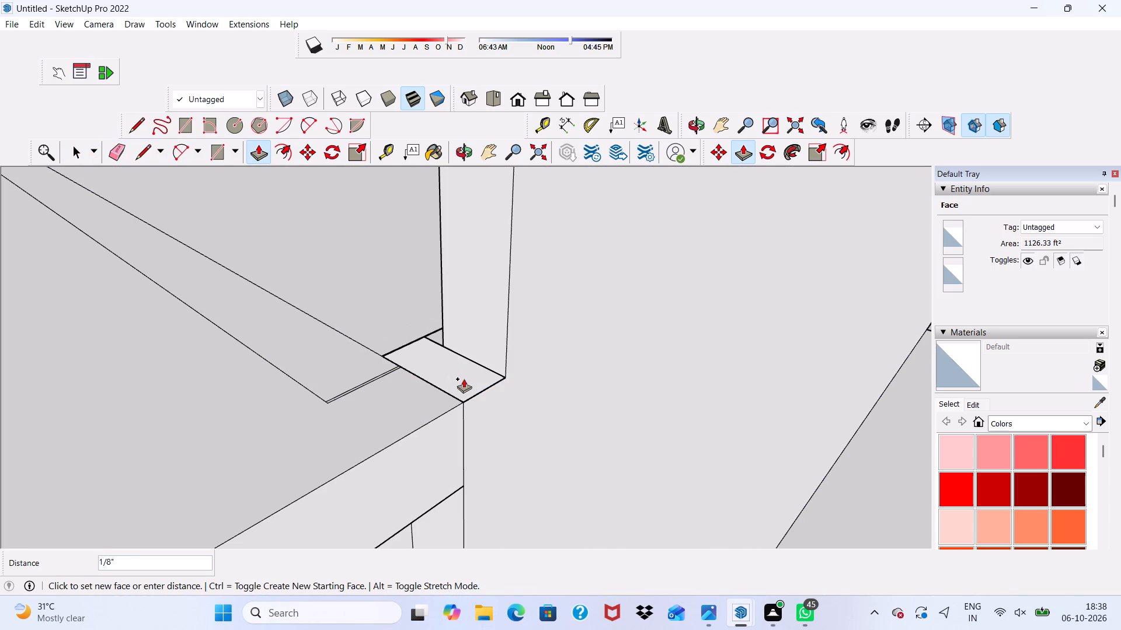
left_click(464, 381)
scroll(459, 381, "down", 10)
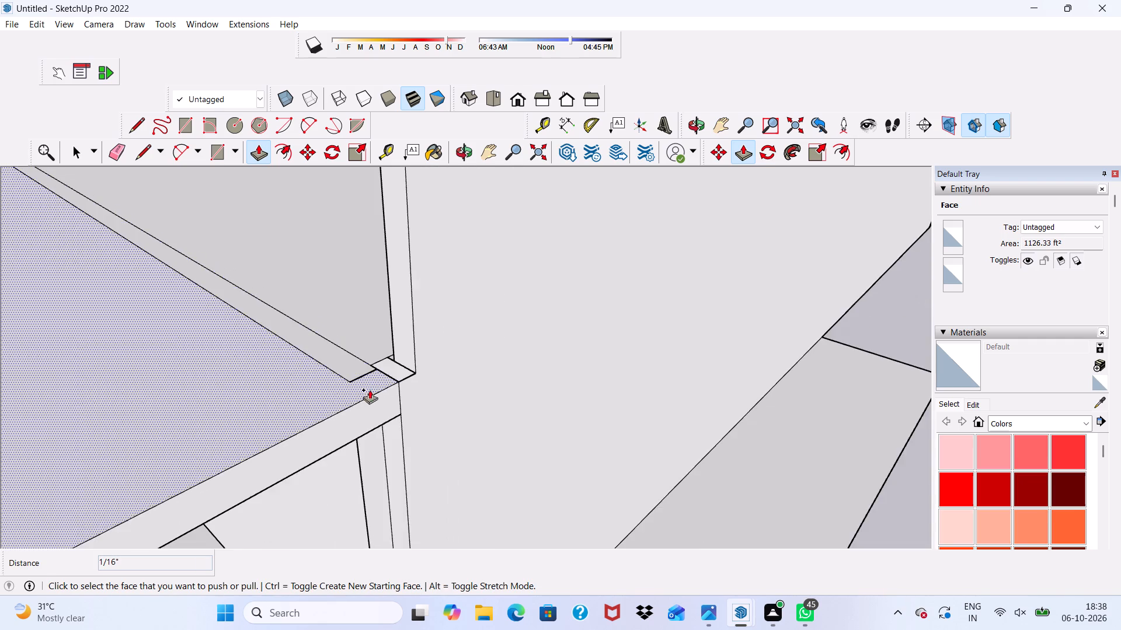
Erase the two long parallel lines running across the joint between the upper floor and the projecting slab.
middle_click_drag(370, 390, 475, 386)
left_click(110, 147)
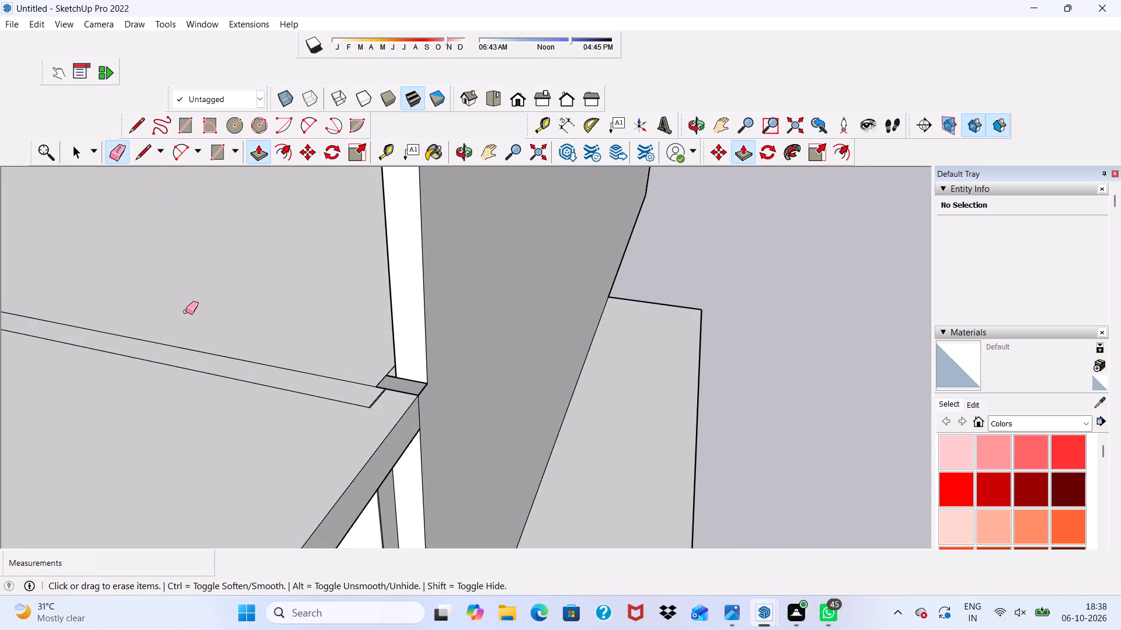
left_click_drag(189, 326, 188, 367)
scroll(187, 367, "down", 10)
middle_click_drag(227, 374, 238, 336)
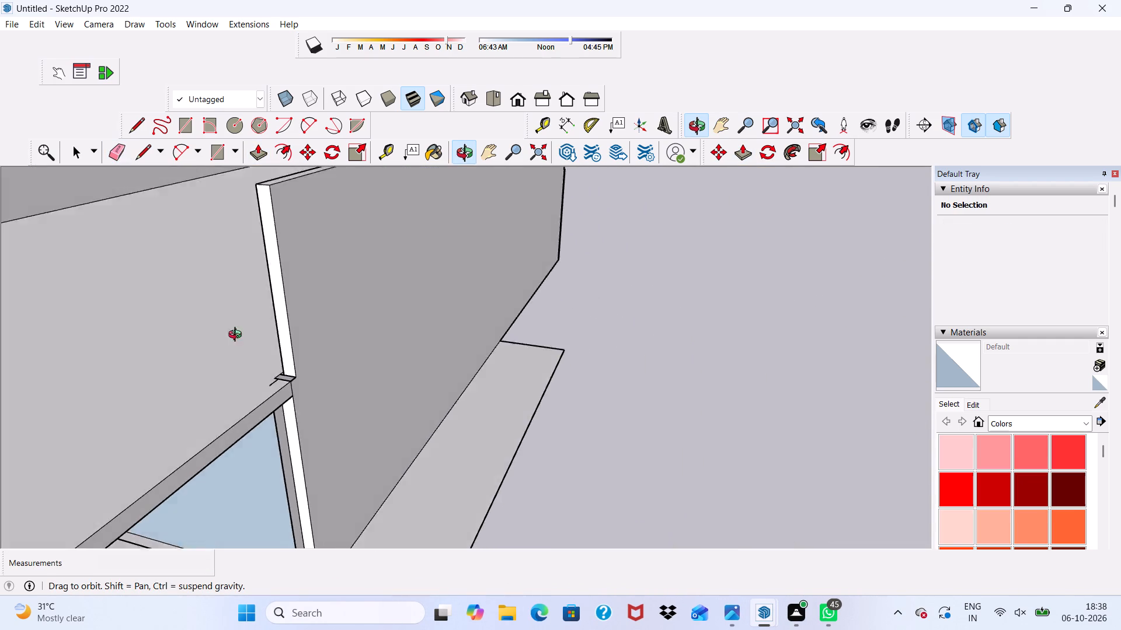
middle_click_drag(238, 336, 450, 283)
scroll(451, 283, "up", 1)
scroll(451, 283, "down", 13)
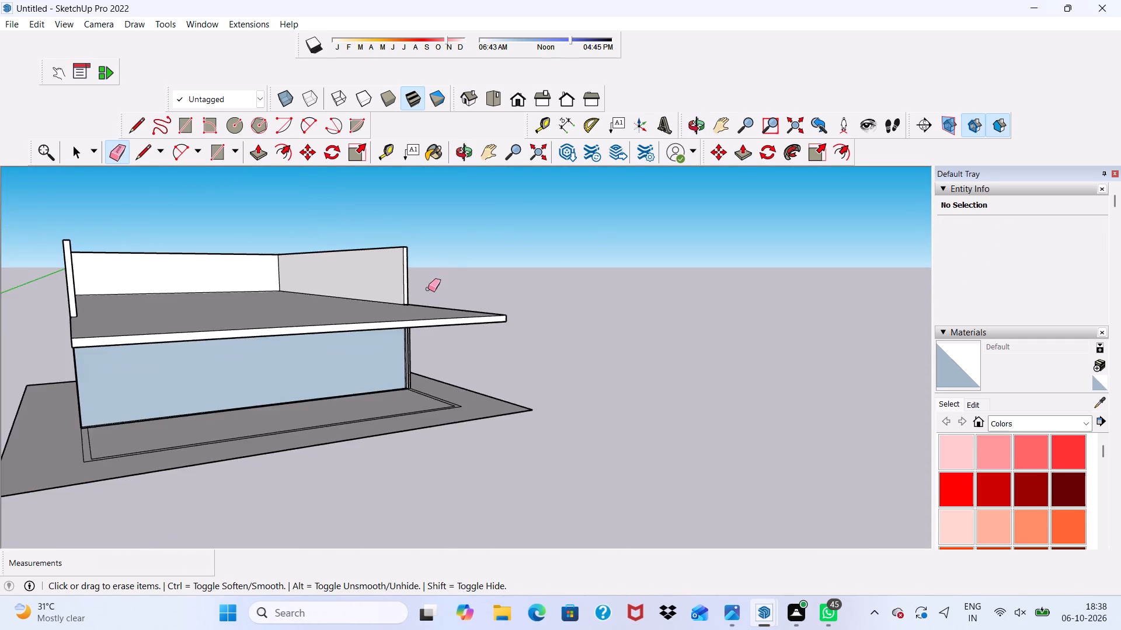
scroll(428, 289, "down", 2)
Push/pull the long wall face beneath the projecting slab by about 1' 5 9/16" as a new face.
key("space")
scroll(333, 346, "up", 5)
left_click(323, 344)
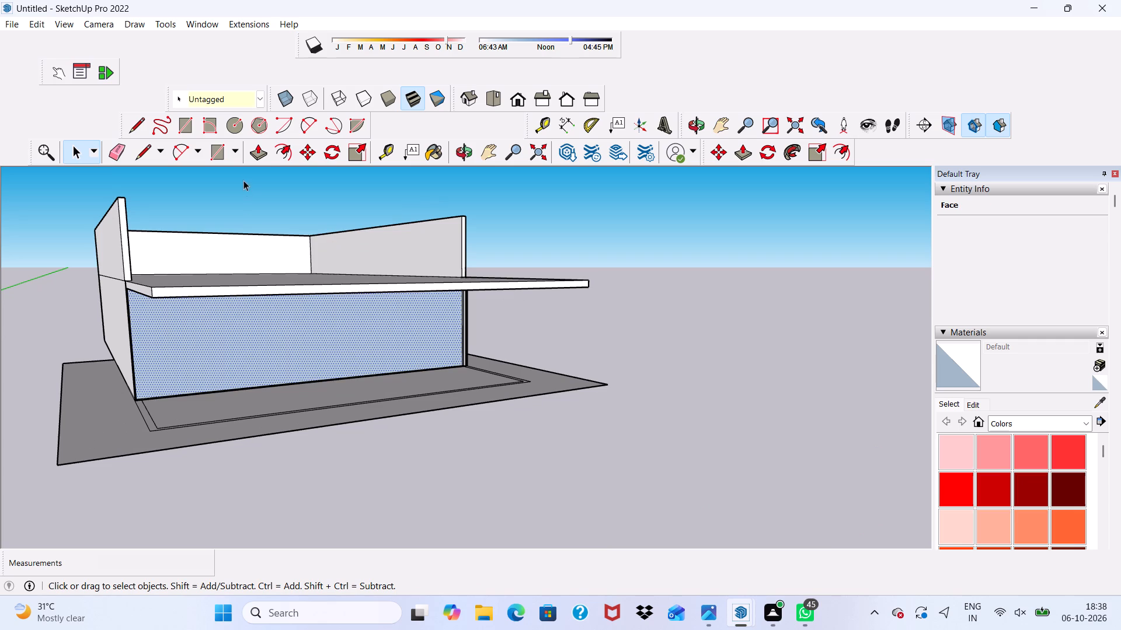
left_click(251, 157)
left_click(262, 336)
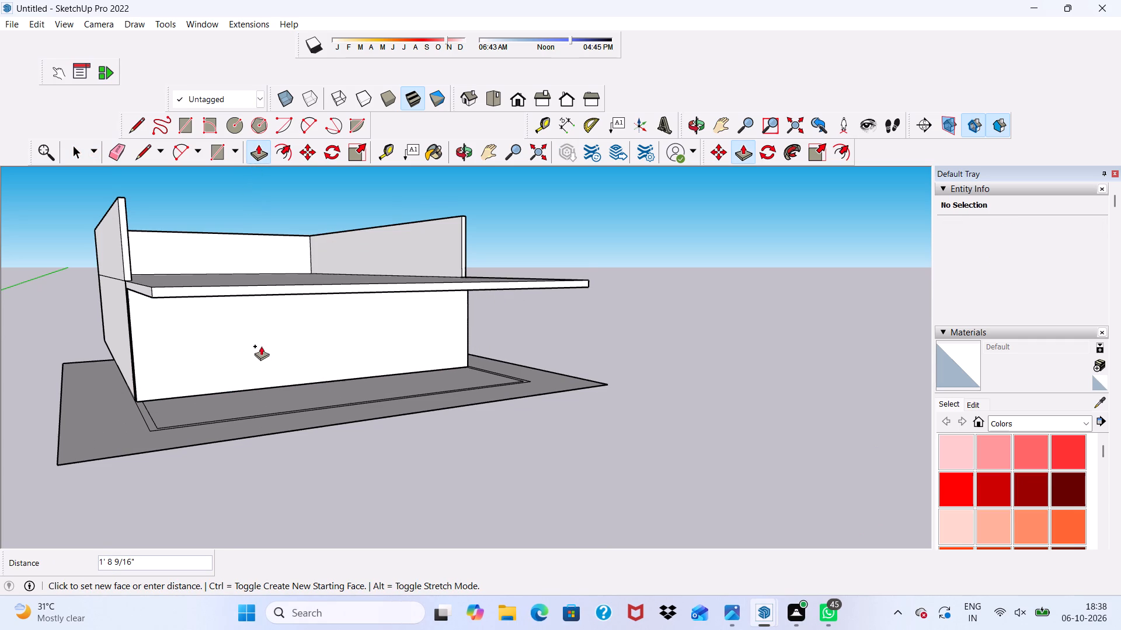
left_click(260, 346)
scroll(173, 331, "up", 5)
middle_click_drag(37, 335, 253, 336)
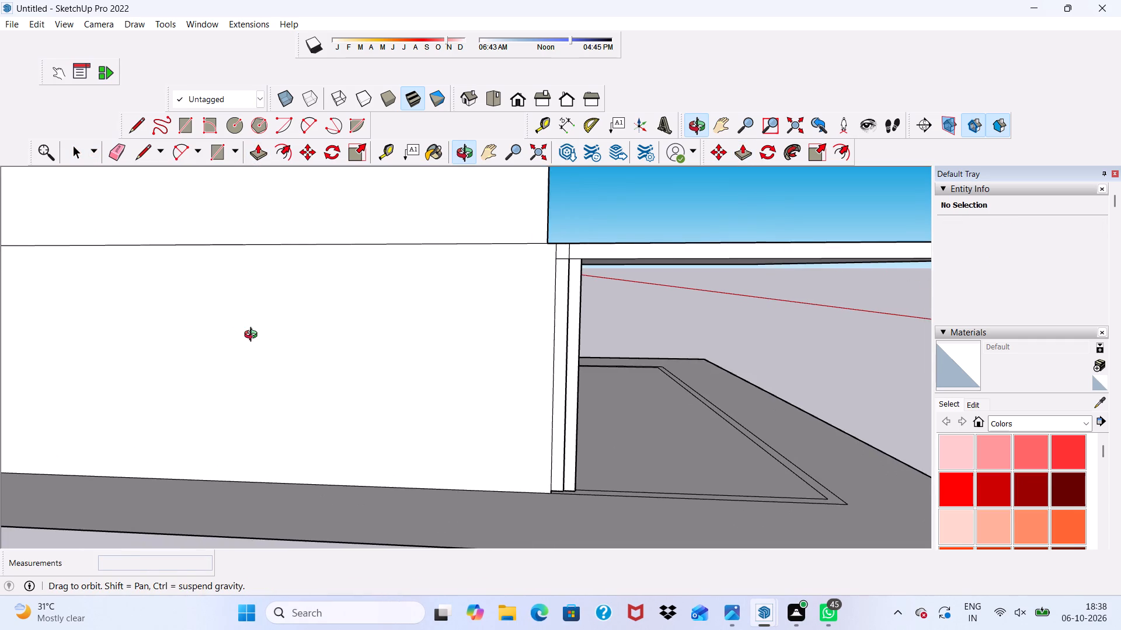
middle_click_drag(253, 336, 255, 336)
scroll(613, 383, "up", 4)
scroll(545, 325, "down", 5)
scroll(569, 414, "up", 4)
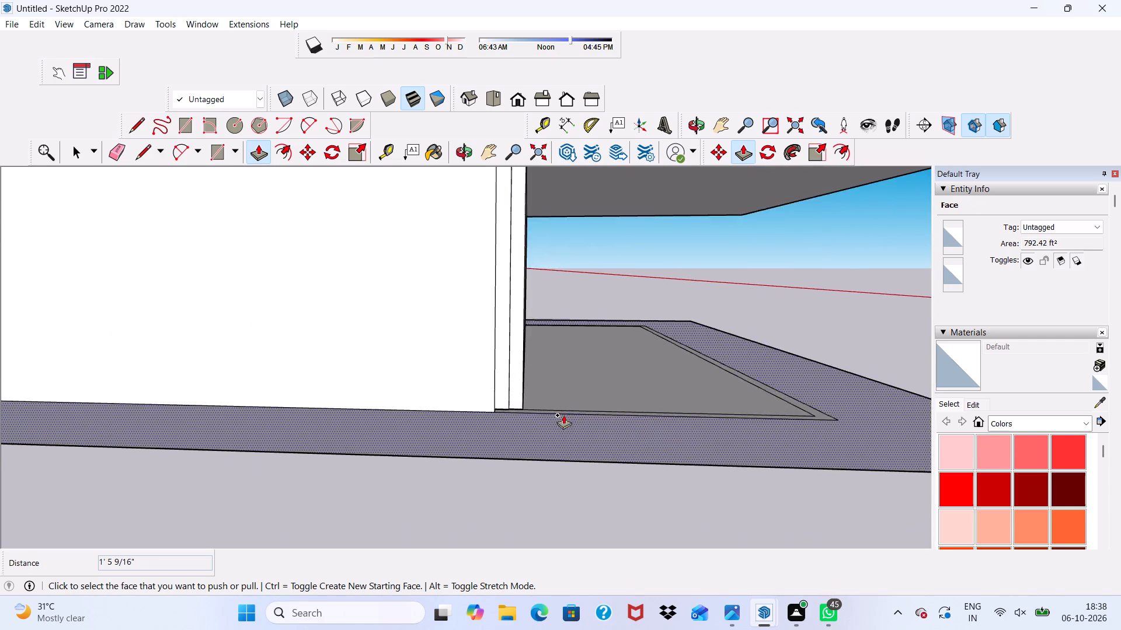
Undo the last push/pull of the long wall face beneath the projecting slab.
scroll(563, 415, "up", 15)
middle_click_drag(537, 408, 544, 328)
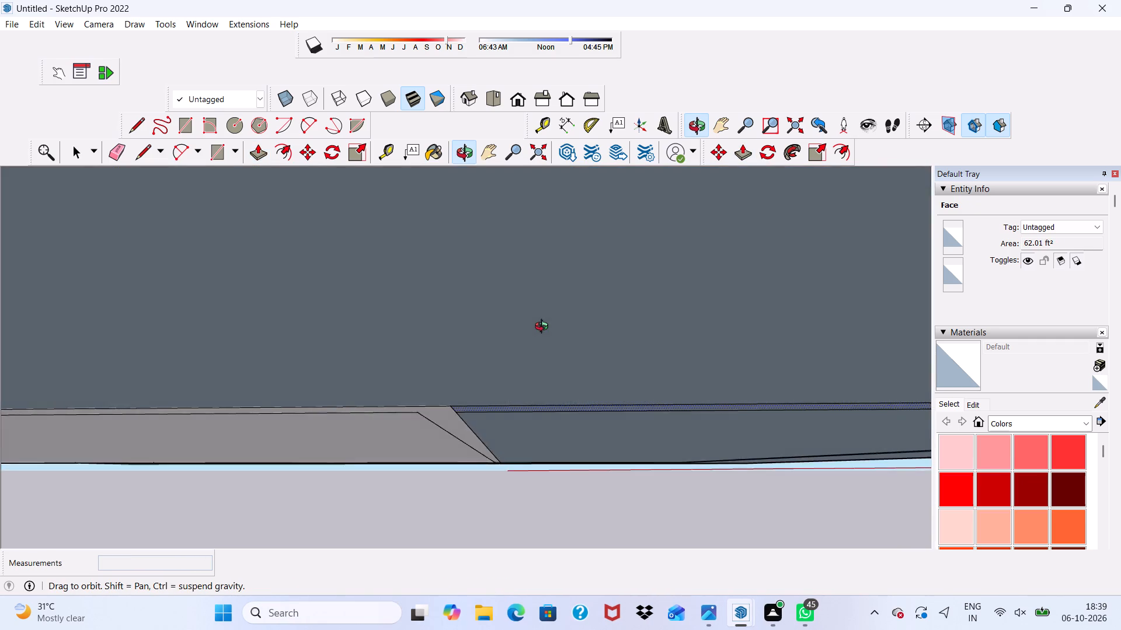
middle_click_drag(544, 328, 525, 433)
scroll(516, 422, "up", 5)
scroll(521, 405, "down", 4)
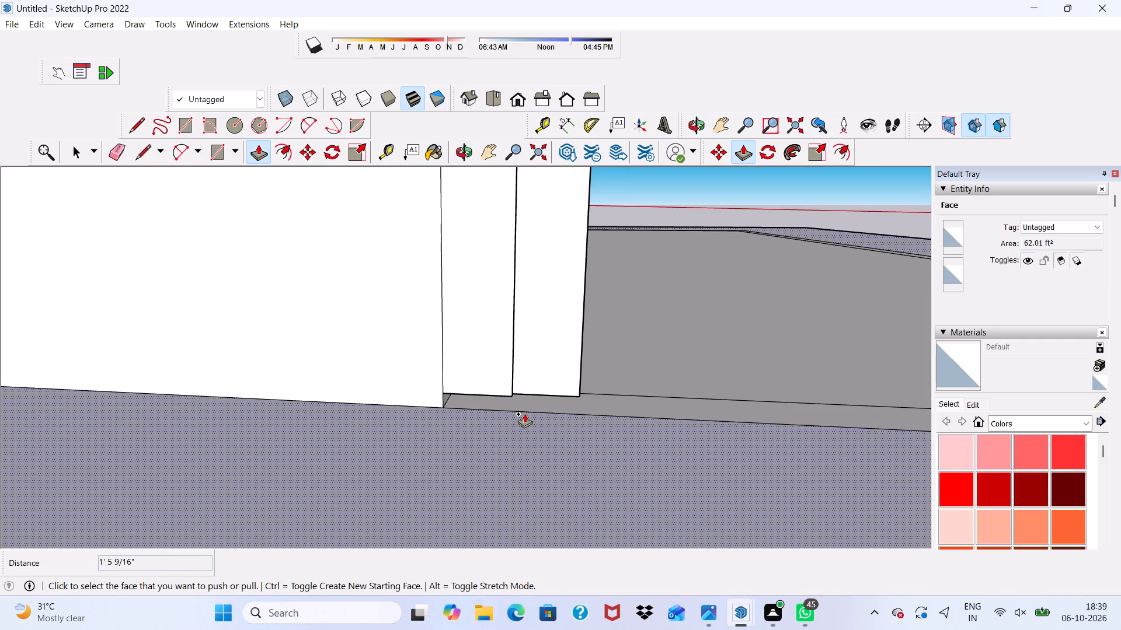
key("ctrl+z")
Push/pull the long wall face beneath the projecting slab by about 1' 9 9/16".
scroll(524, 414, "up", 1, "ctrl")
scroll(524, 414, "down", 8)
middle_click_drag(495, 359, 244, 342)
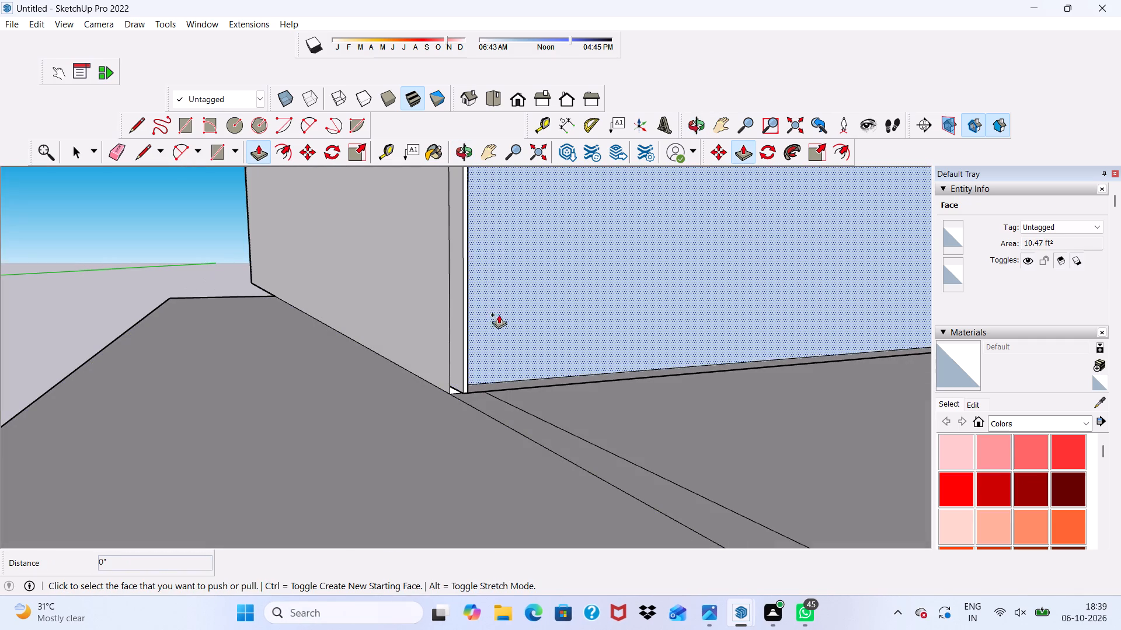
left_click(512, 309)
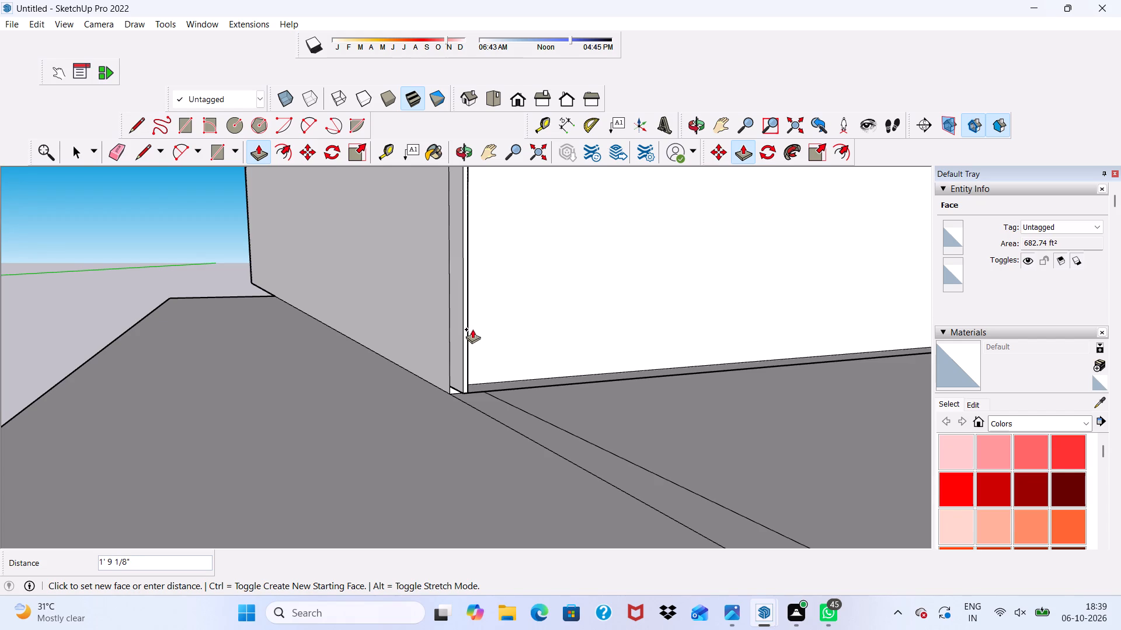
left_click(472, 328)
Push/pull the long wall face beneath the projecting slab again, by 9".
middle_click_drag(489, 342, 250, 345)
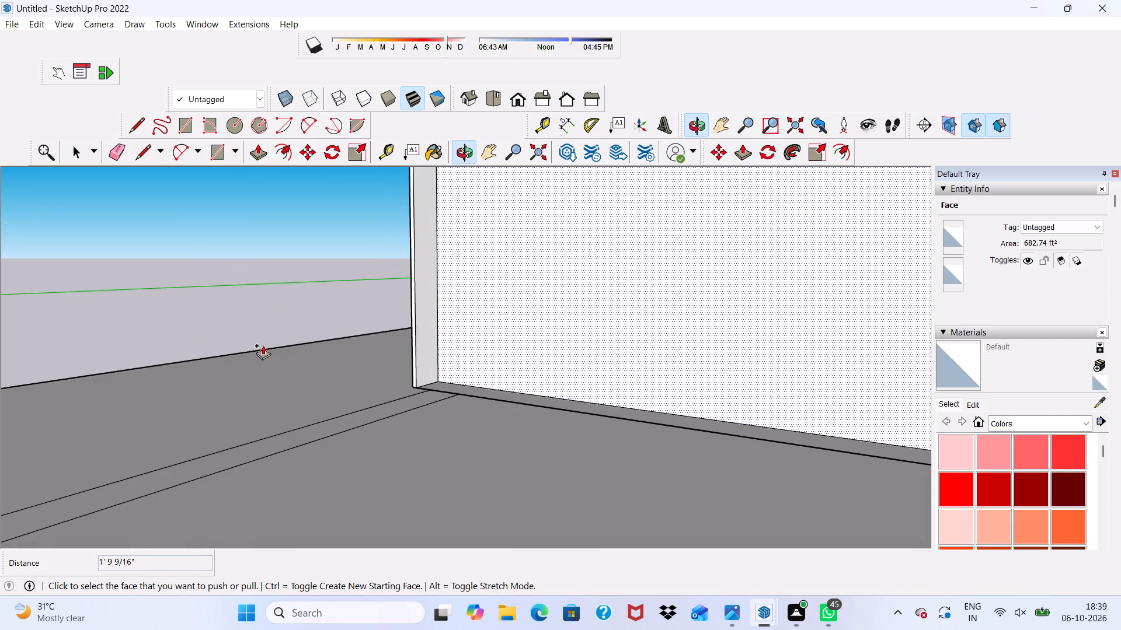
left_click(507, 311)
middle_click_drag(466, 311, 596, 325)
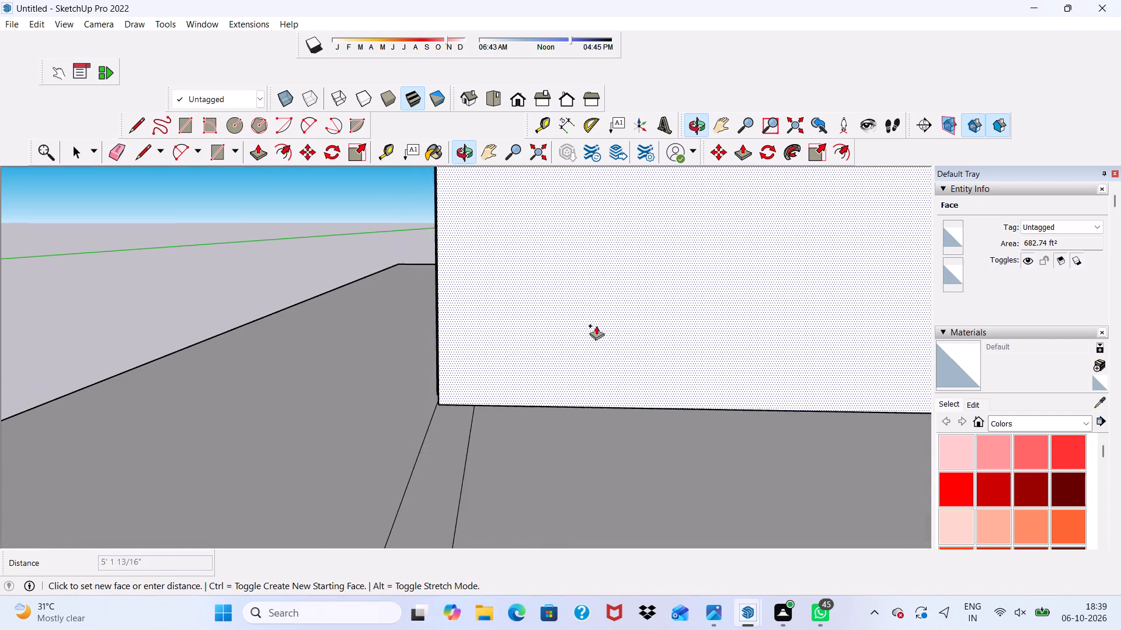
scroll(429, 289, "up", 2)
scroll(427, 288, "down", 3)
middle_click_drag(426, 288, 684, 298)
scroll(0, 351, "up", 1)
scroll(48, 350, "down", 2)
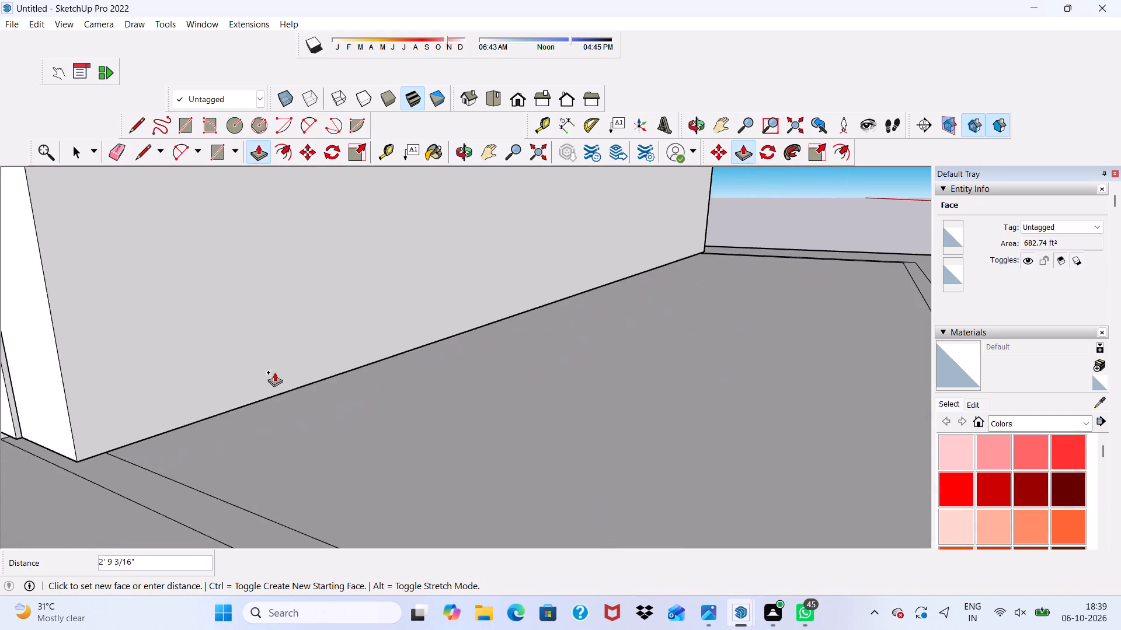
scroll(274, 372, "down", 5)
scroll(69, 366, "up", 3)
left_click(67, 367)
Push/pull the narrow horizontal strip along the base of the long wall by 9".
scroll(179, 380, "down", 3)
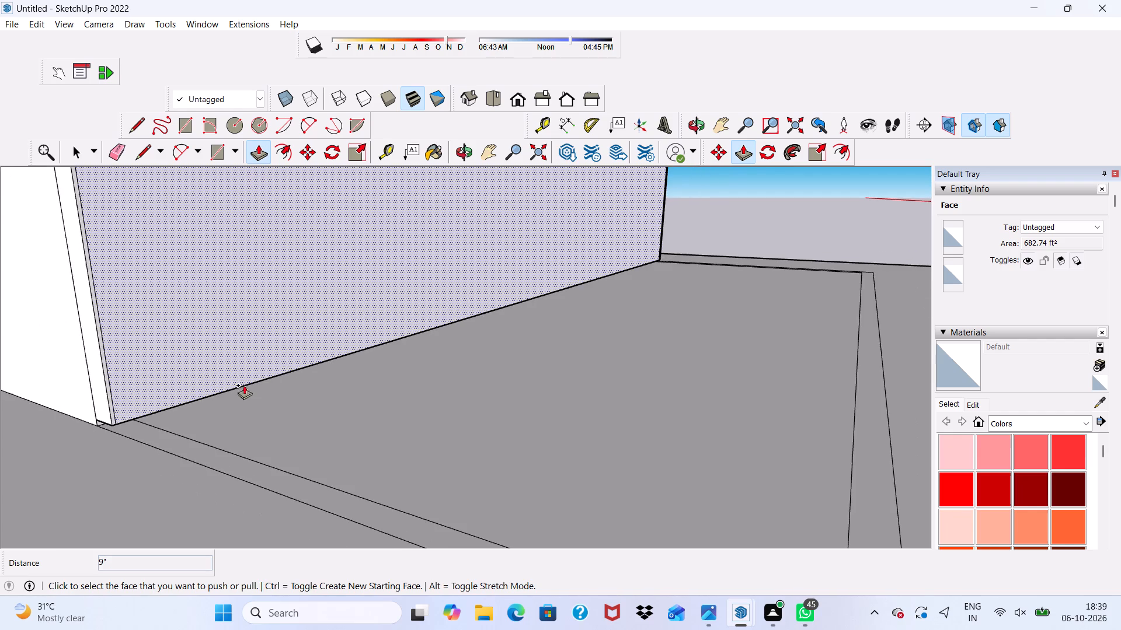
middle_click_drag(244, 384, 163, 265)
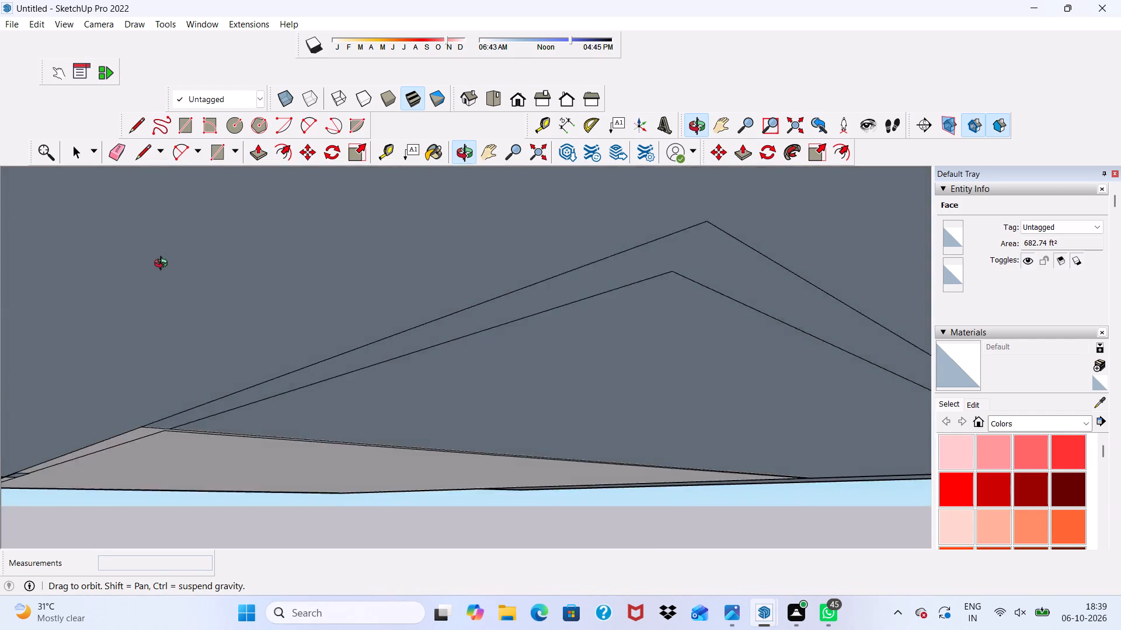
middle_click_drag(163, 265, 152, 335)
scroll(242, 469, "up", 18)
left_click(177, 374)
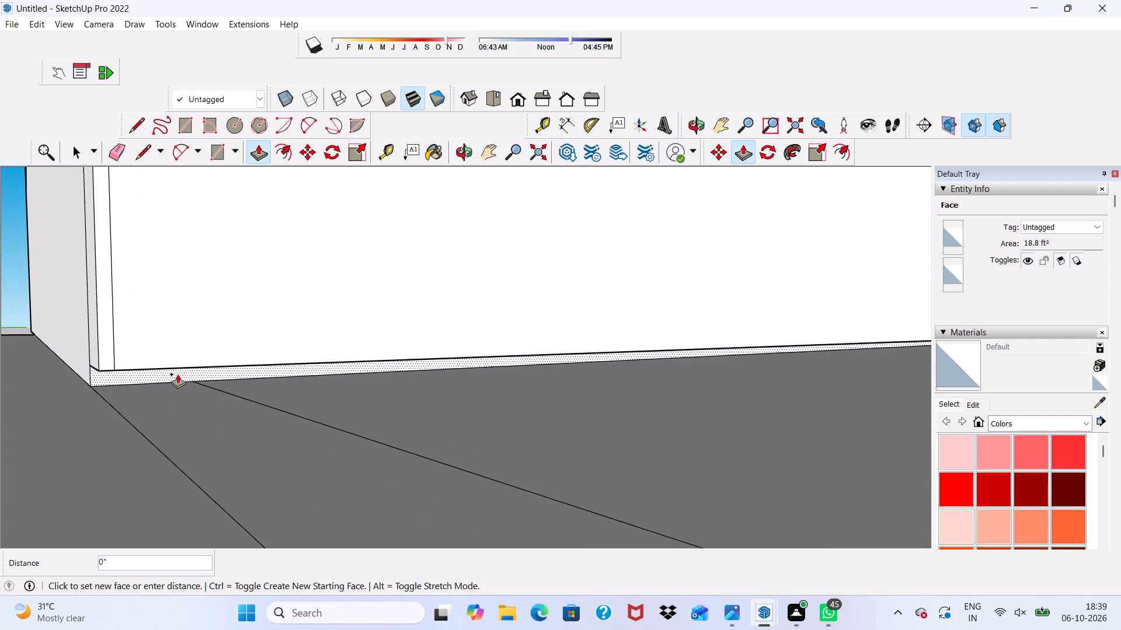
left_click(202, 344)
Erase the leftover vertical and horizontal edges around the long wall's lower corner and on the adjoining side face.
scroll(202, 344, "down", 10)
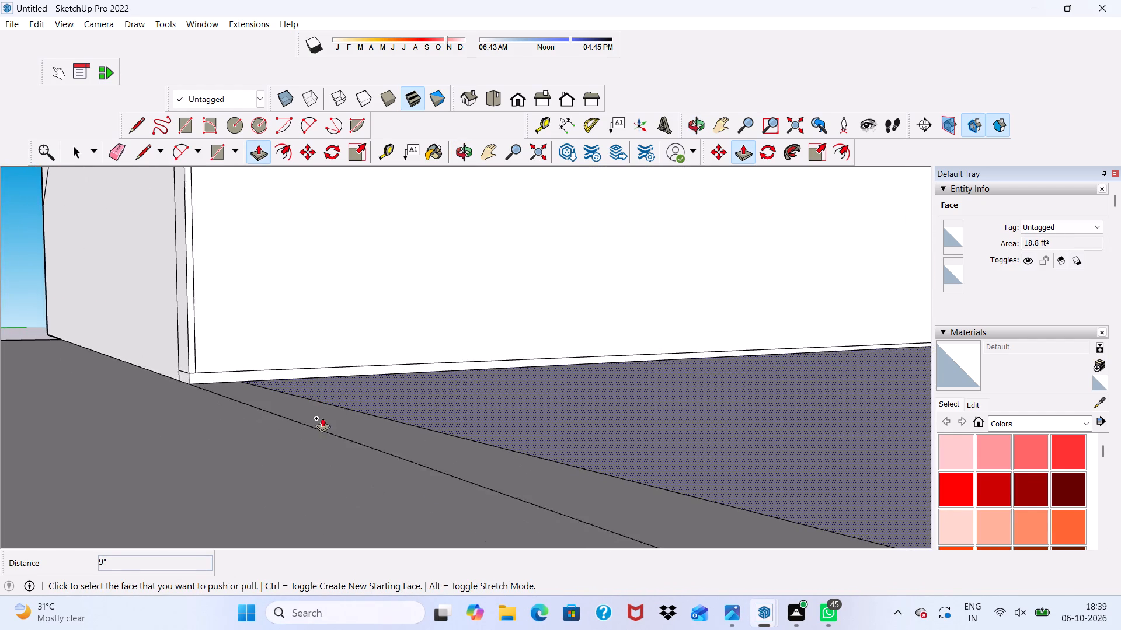
left_click(126, 152)
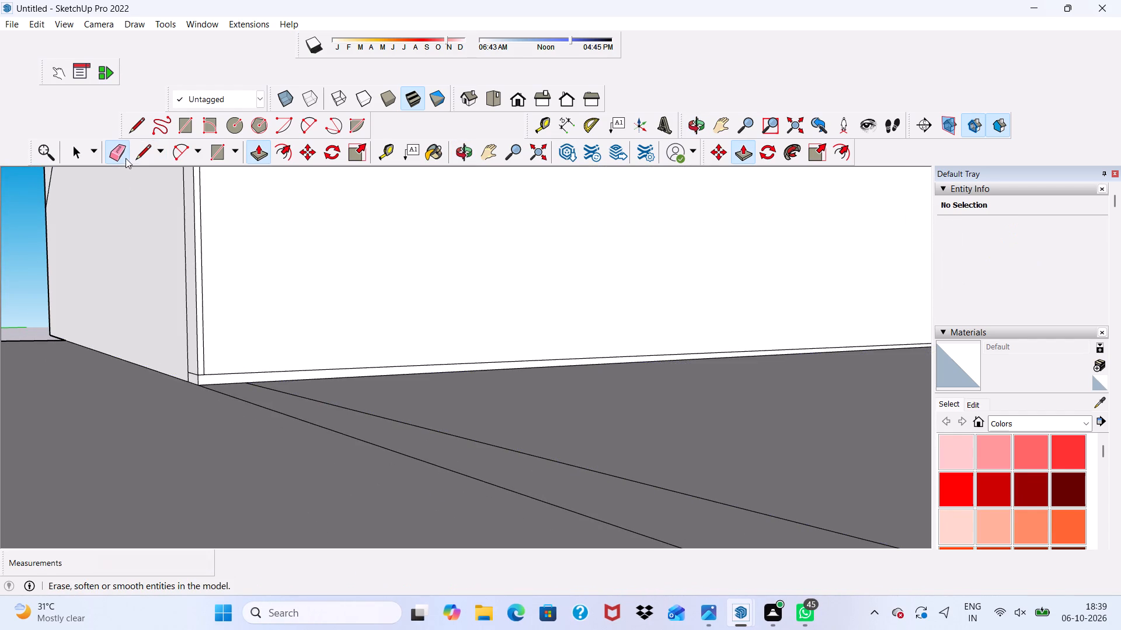
scroll(232, 367, "up", 8)
left_click_drag(193, 352, 190, 389)
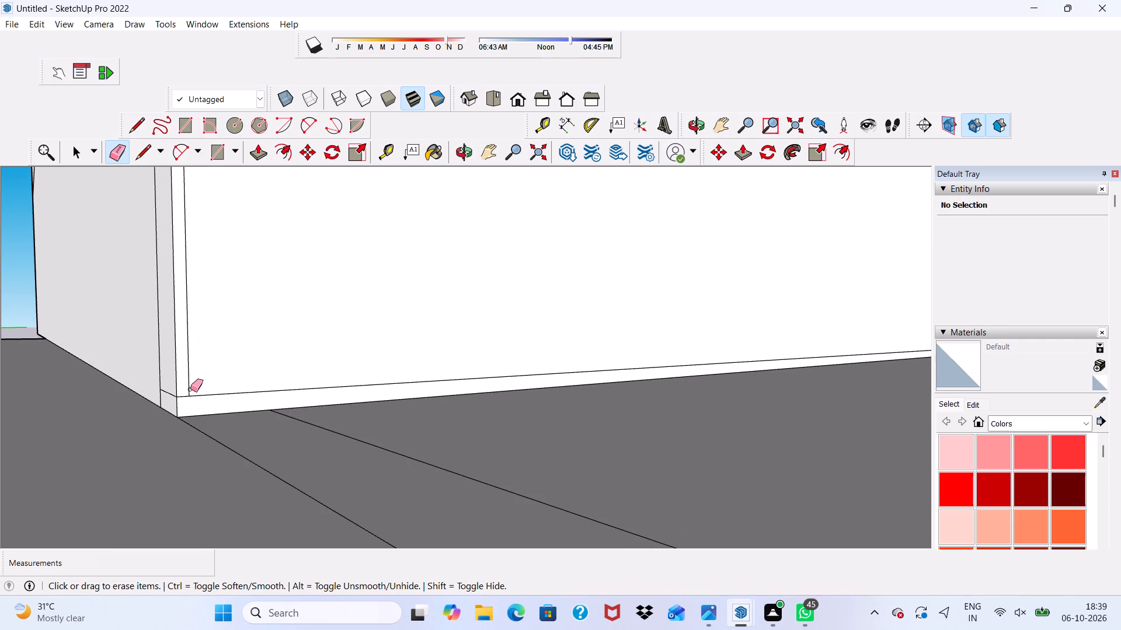
left_click_drag(190, 389, 192, 398)
left_click_drag(192, 398, 200, 419)
scroll(181, 398, "up", 5)
left_click_drag(179, 399, 192, 421)
scroll(160, 408, "up", 4)
left_click_drag(157, 394, 151, 416)
left_click_drag(124, 348, 140, 335)
scroll(126, 328, "down", 5)
scroll(144, 383, "up", 9)
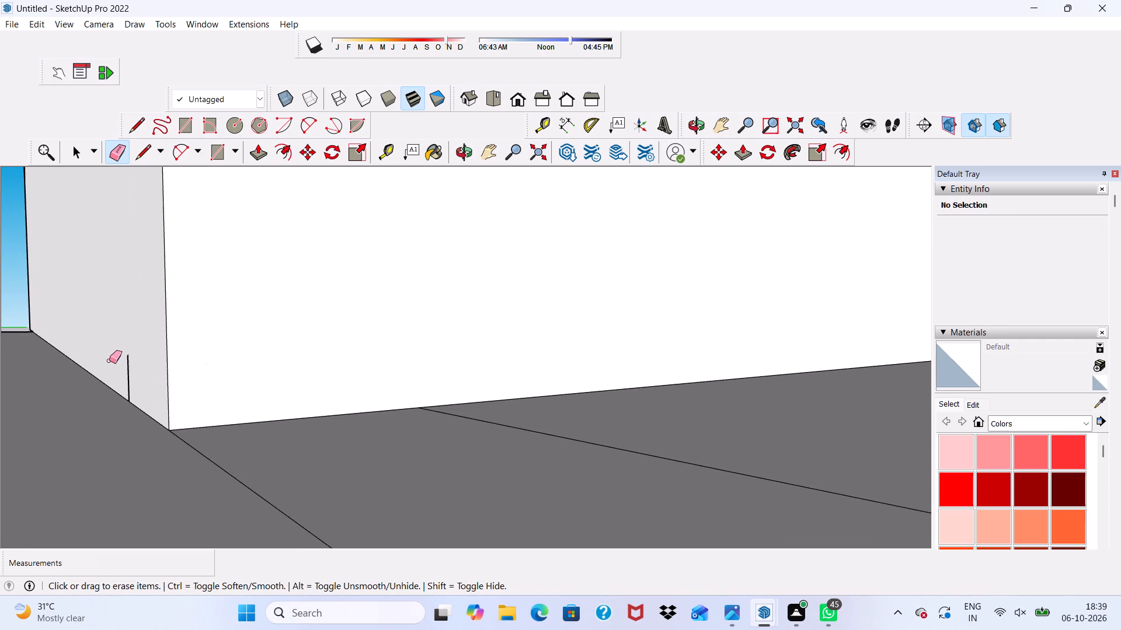
left_click_drag(123, 365, 133, 368)
scroll(0, 391, "down", 20)
scroll(0, 391, "down", 5)
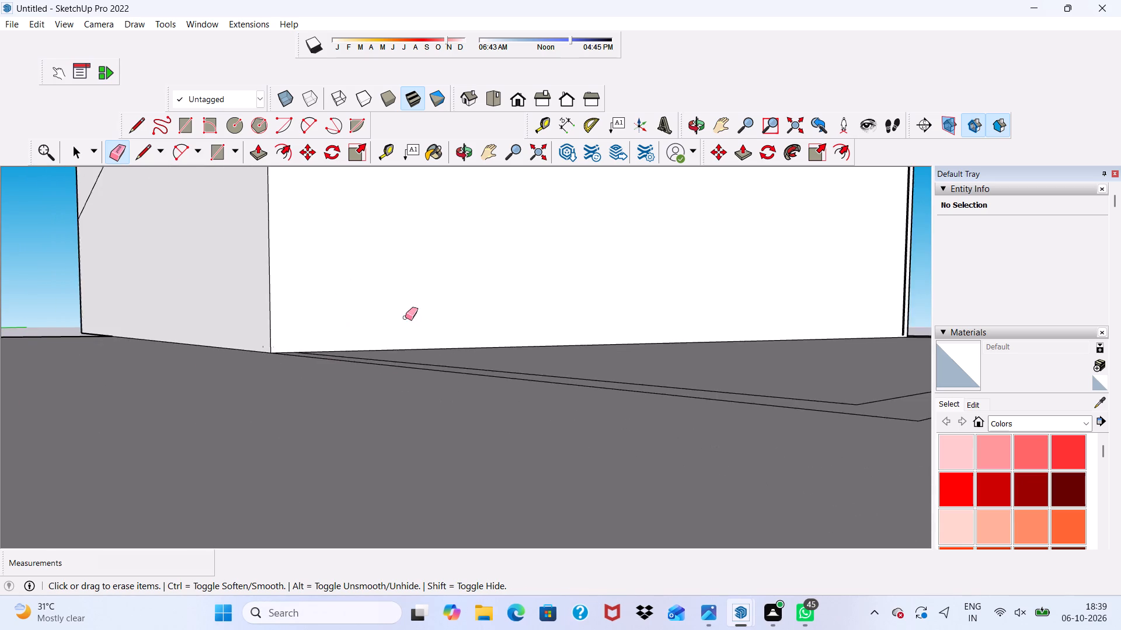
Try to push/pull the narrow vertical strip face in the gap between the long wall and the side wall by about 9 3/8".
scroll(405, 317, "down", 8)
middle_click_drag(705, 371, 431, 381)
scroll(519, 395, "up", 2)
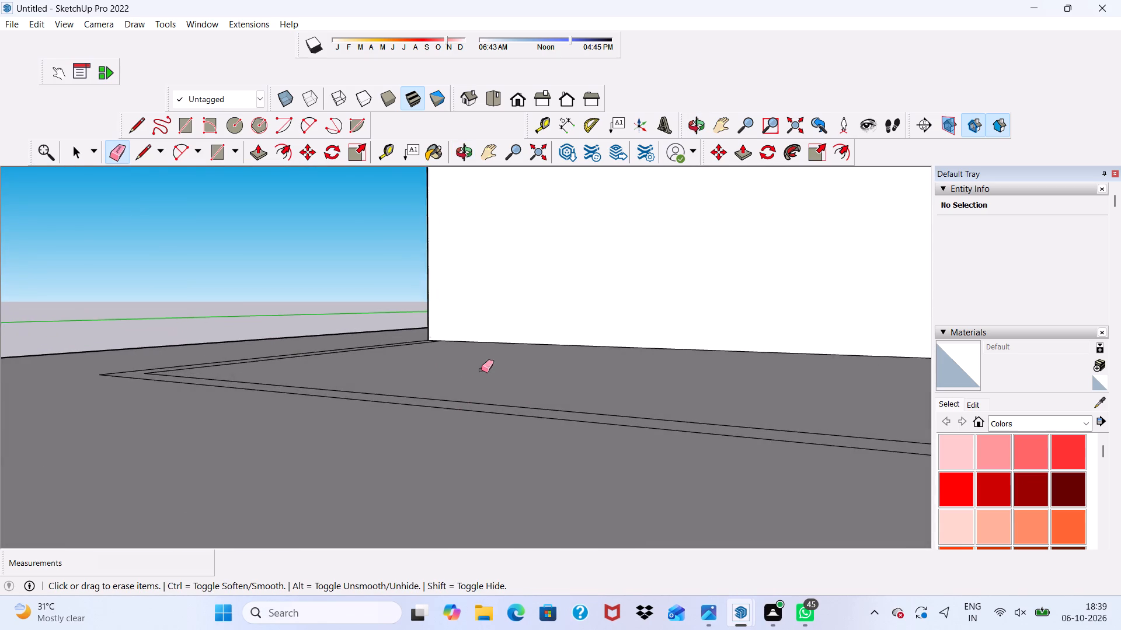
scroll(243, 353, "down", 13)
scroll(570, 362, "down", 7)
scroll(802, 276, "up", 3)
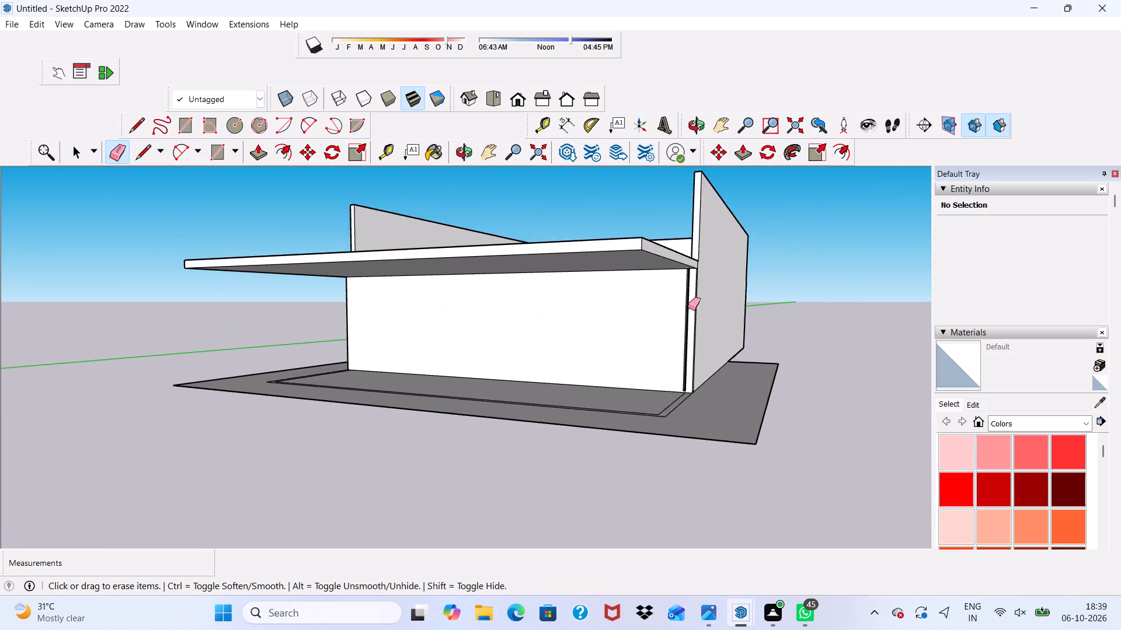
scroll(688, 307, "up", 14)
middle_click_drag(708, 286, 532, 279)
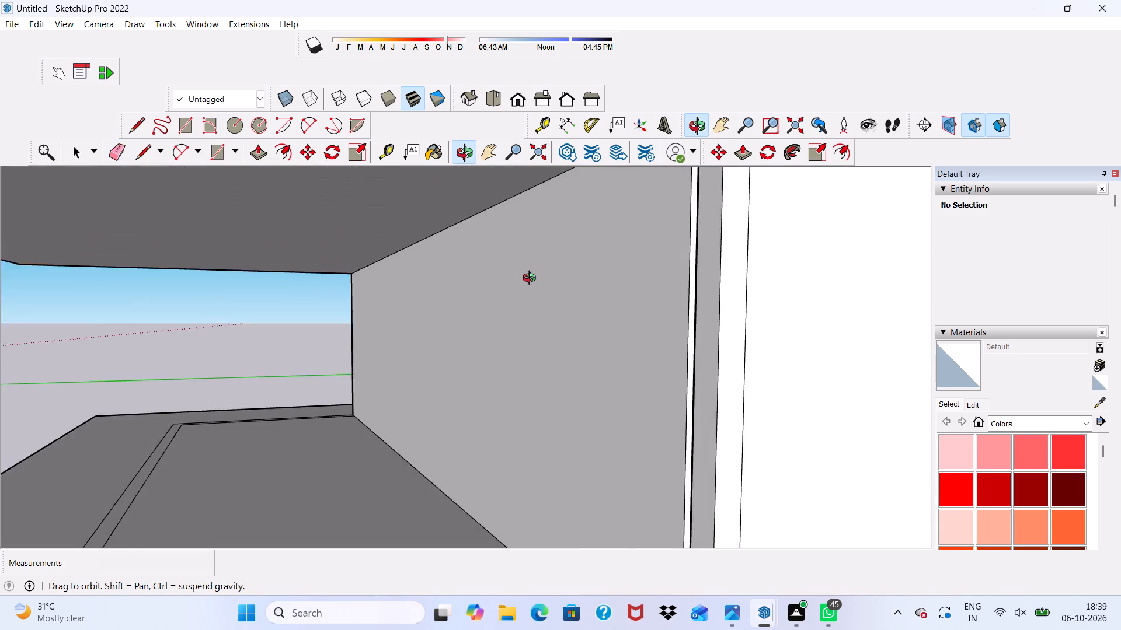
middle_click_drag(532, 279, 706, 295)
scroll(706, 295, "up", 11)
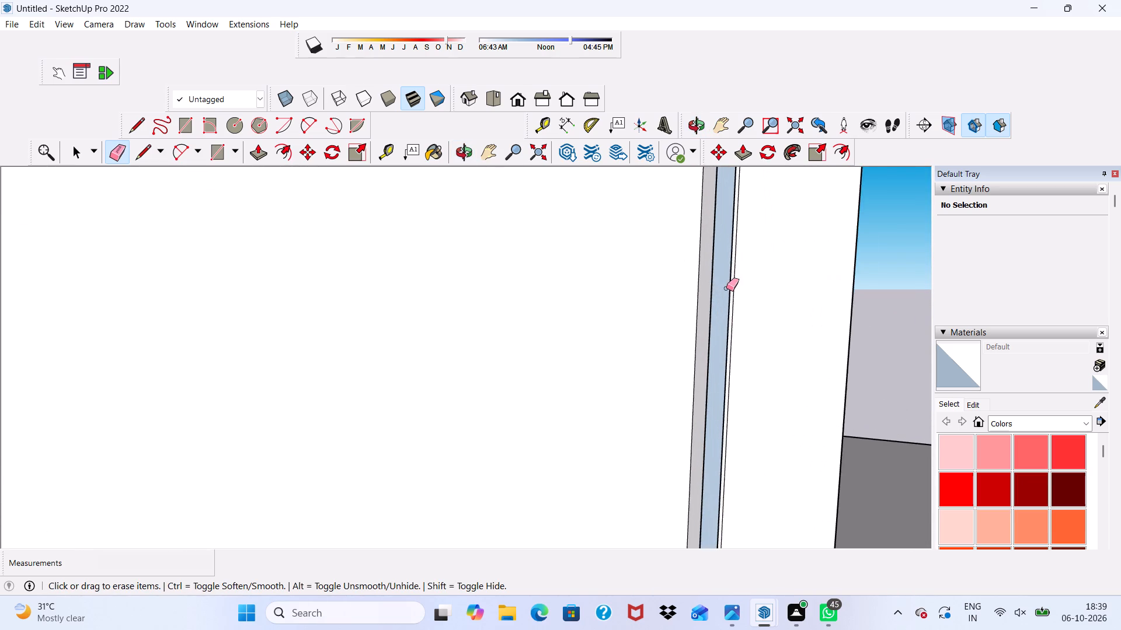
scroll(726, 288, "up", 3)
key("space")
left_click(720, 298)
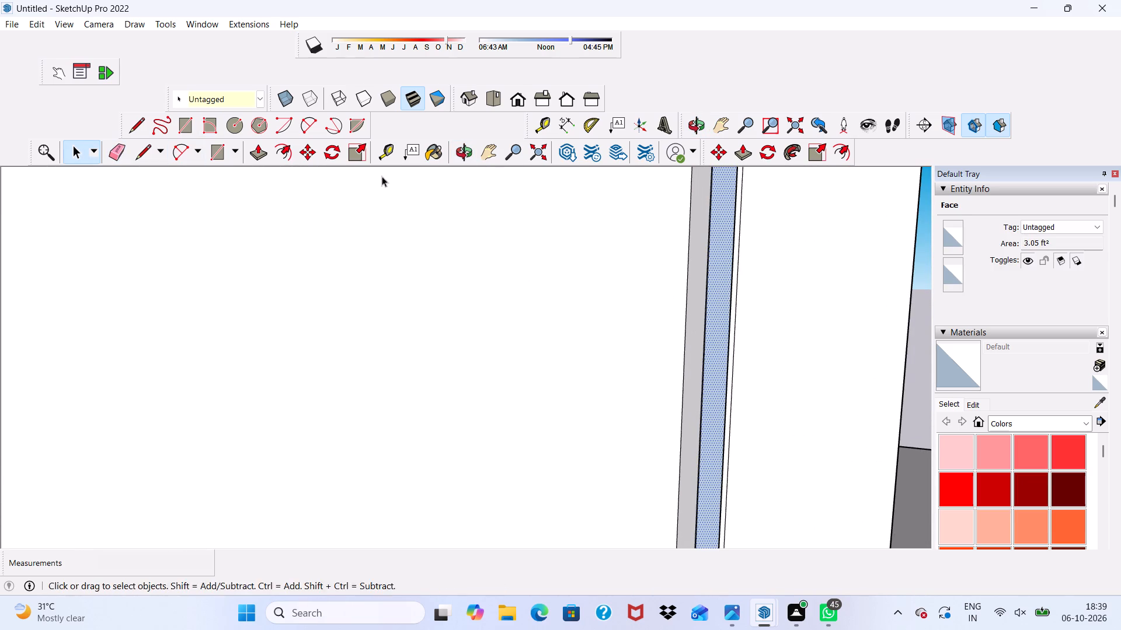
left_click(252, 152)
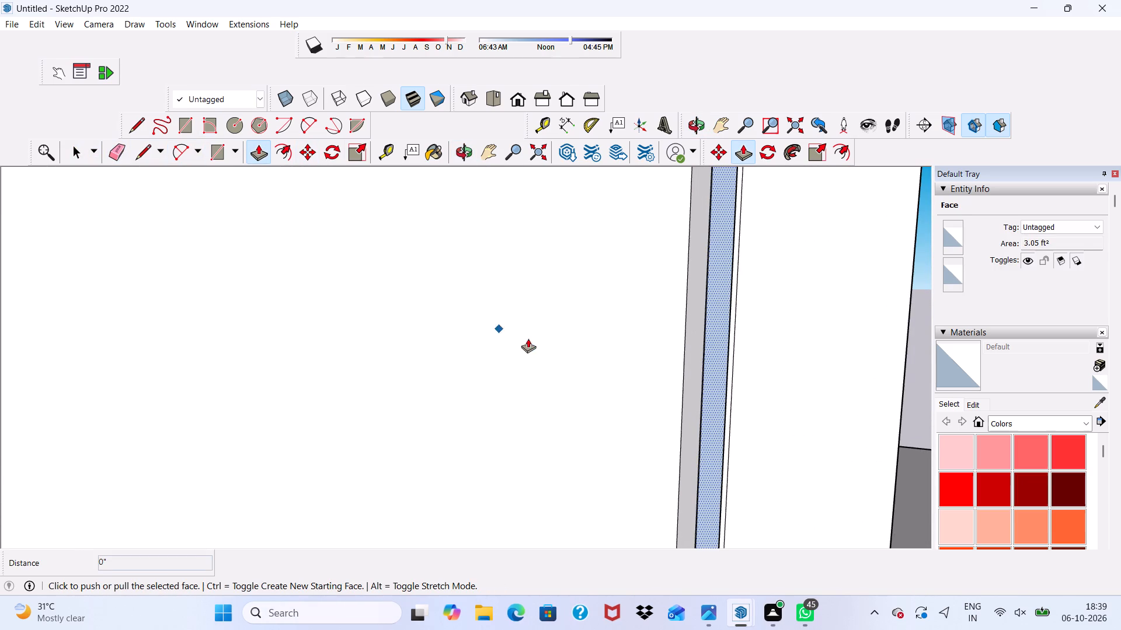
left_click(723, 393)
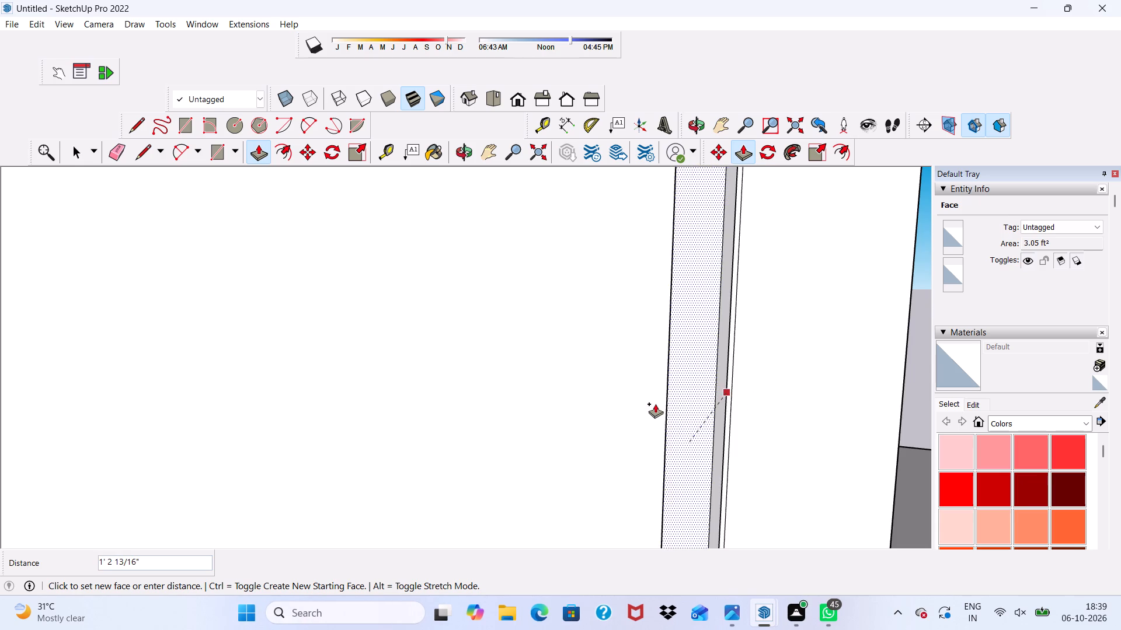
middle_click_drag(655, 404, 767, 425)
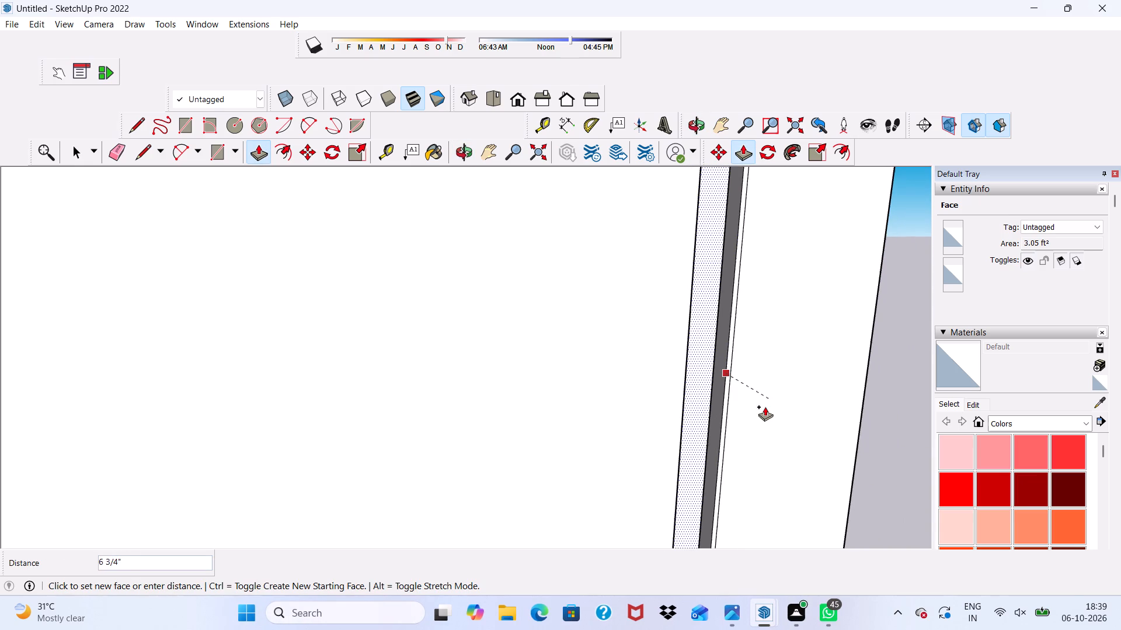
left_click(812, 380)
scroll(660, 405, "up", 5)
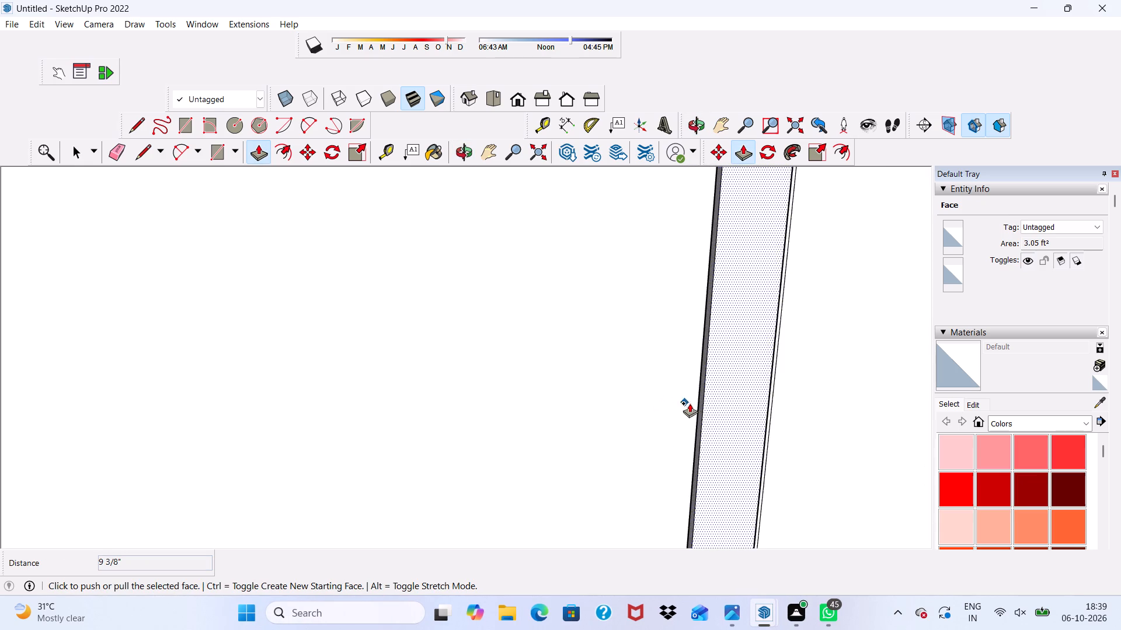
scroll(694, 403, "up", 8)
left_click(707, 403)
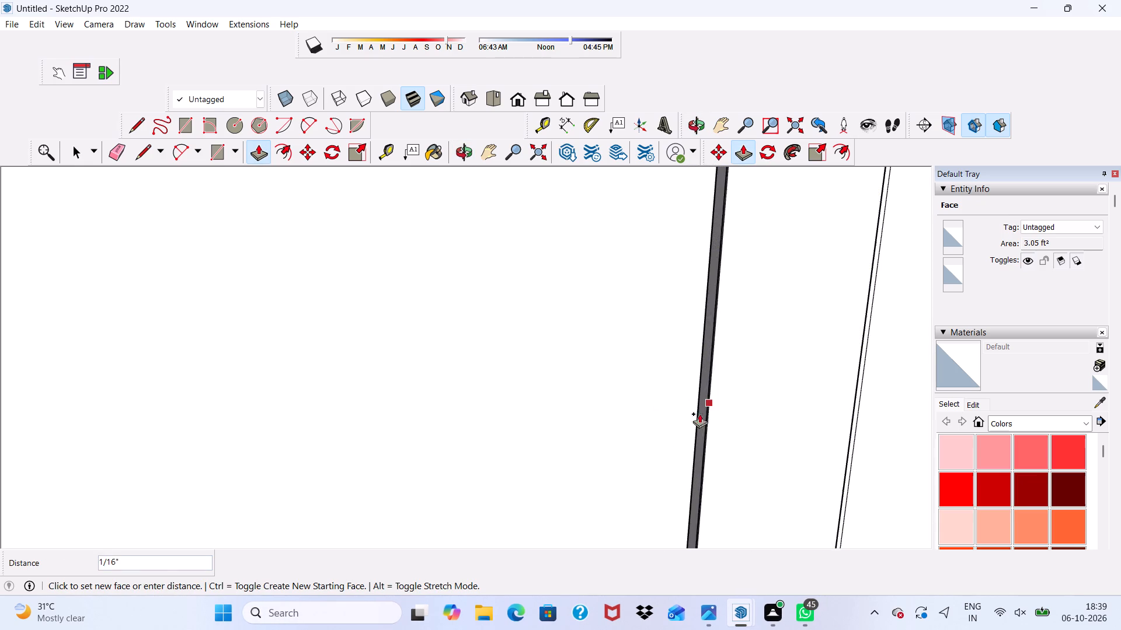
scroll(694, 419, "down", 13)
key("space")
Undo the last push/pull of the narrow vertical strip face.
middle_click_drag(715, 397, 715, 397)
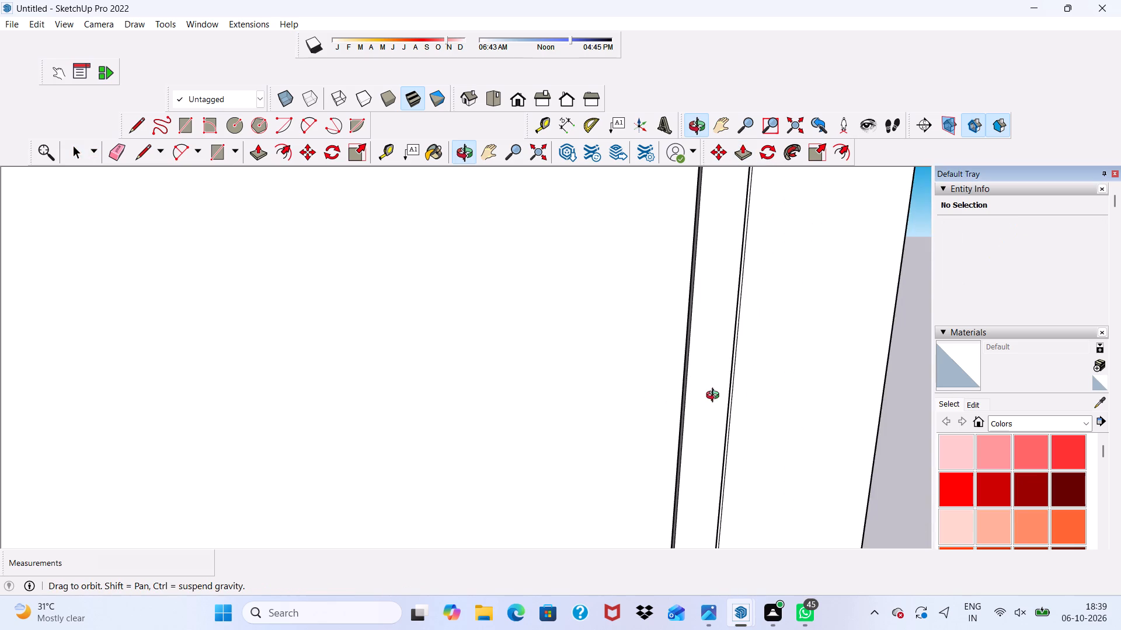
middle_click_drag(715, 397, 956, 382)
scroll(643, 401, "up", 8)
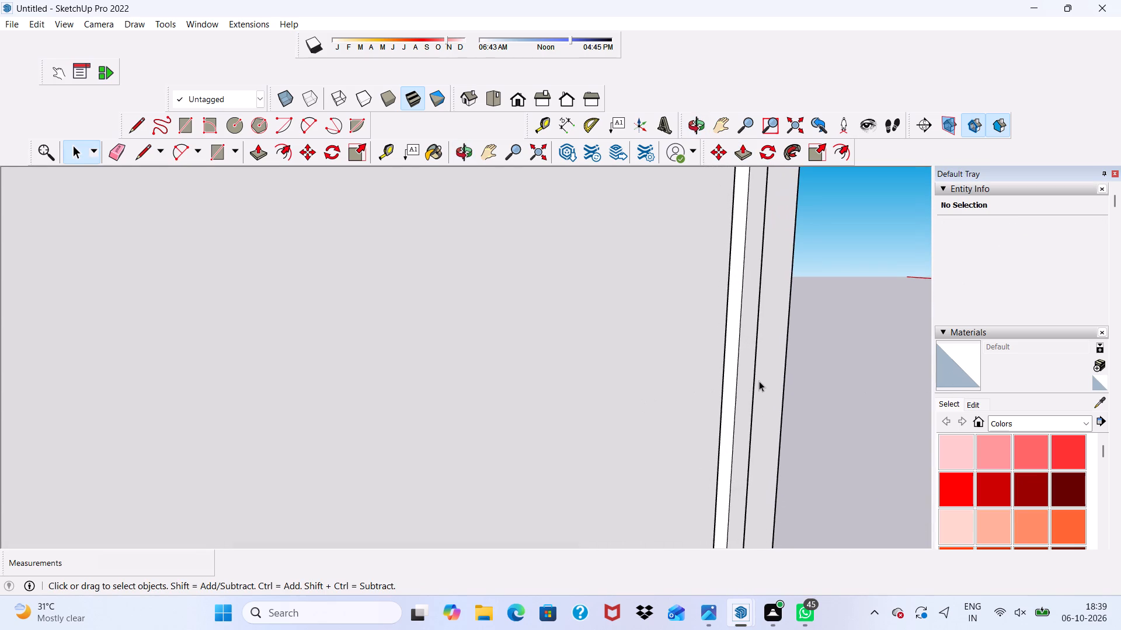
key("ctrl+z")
Push/pull the narrow vertical strip face in the gap between the long wall and the side wall by 9".
scroll(749, 373, "up", 2)
scroll(747, 373, "down", 2)
middle_click_drag(746, 373, 582, 352)
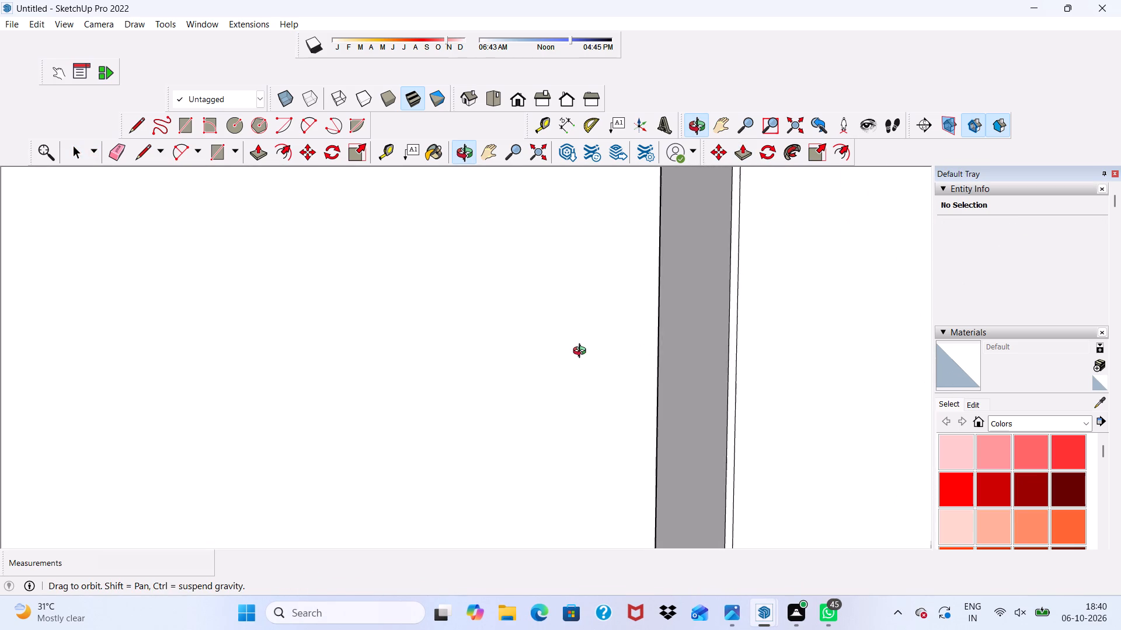
middle_click_drag(582, 352, 455, 357)
left_click(667, 369)
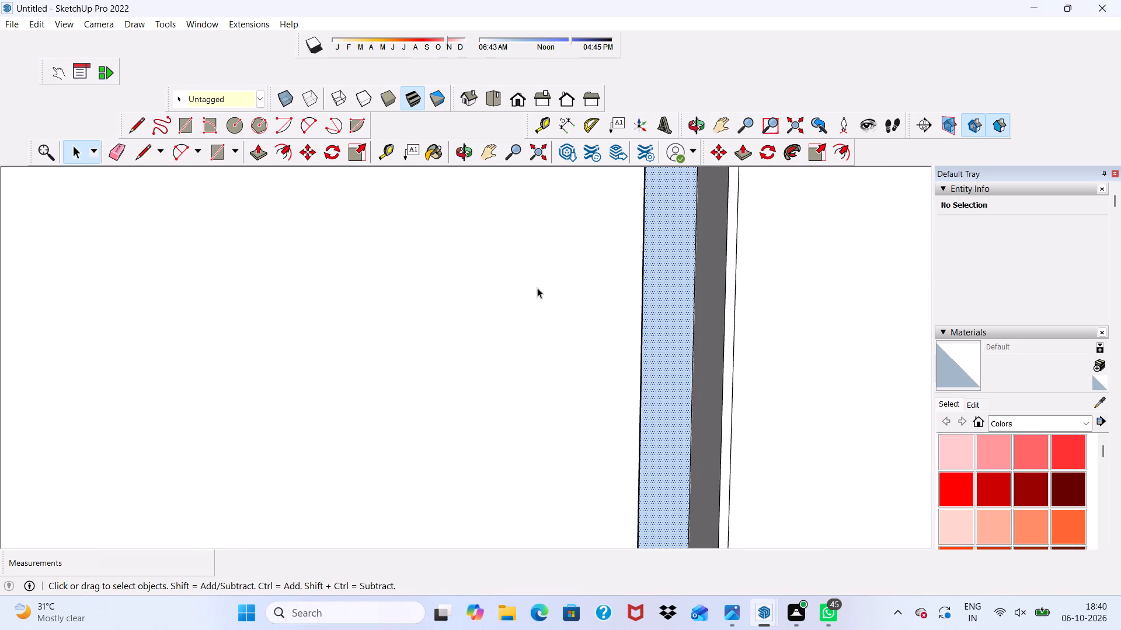
left_click(267, 154)
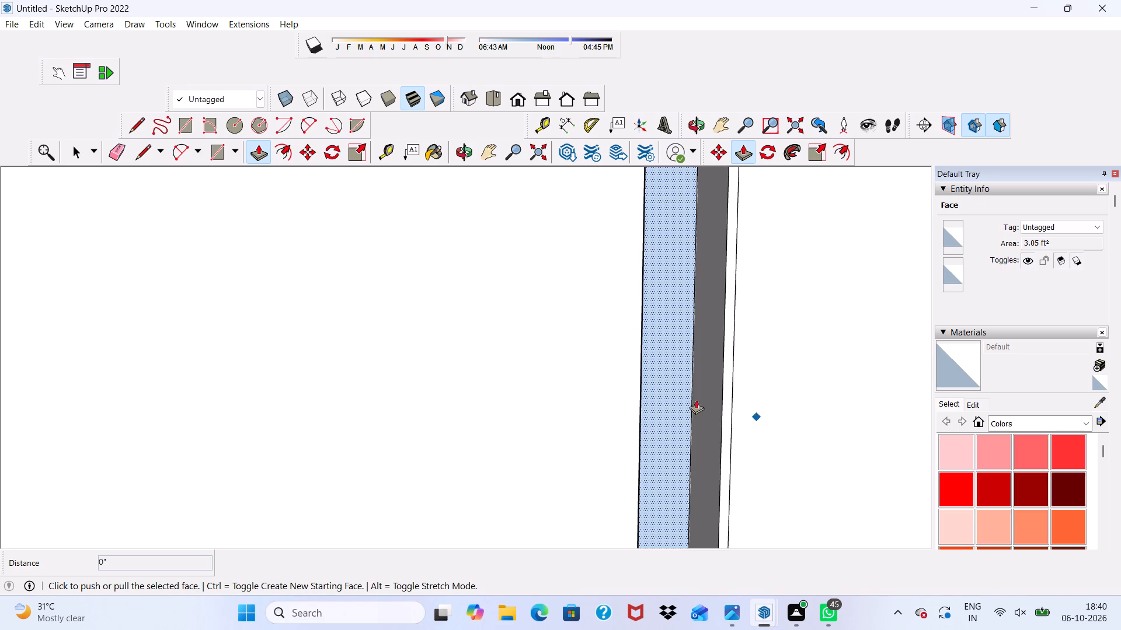
left_click(681, 391)
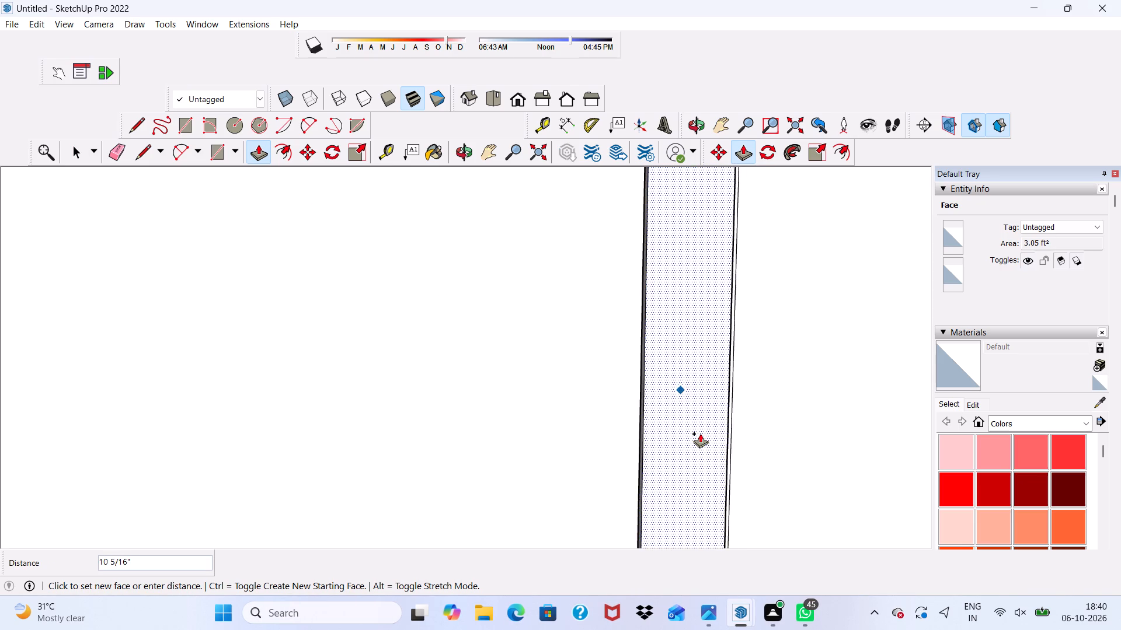
left_click(620, 400)
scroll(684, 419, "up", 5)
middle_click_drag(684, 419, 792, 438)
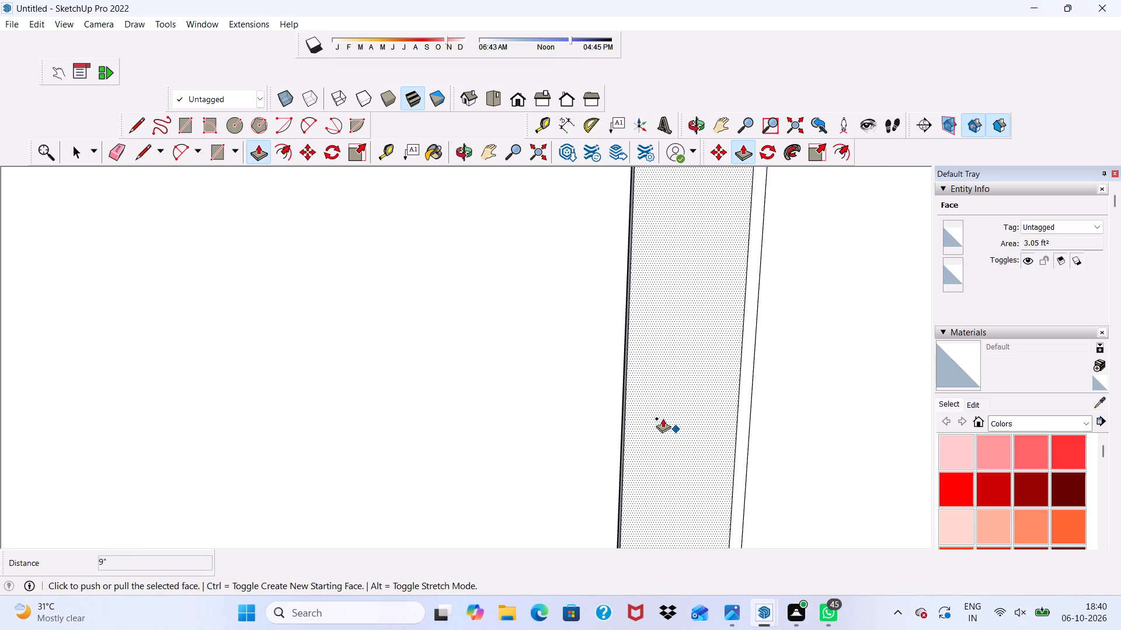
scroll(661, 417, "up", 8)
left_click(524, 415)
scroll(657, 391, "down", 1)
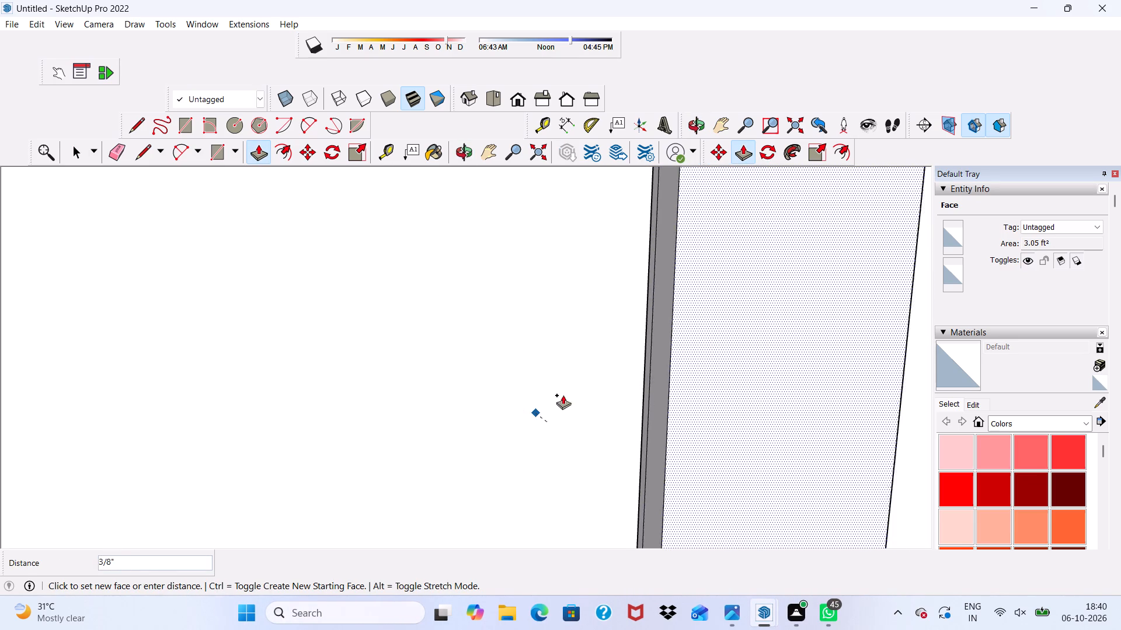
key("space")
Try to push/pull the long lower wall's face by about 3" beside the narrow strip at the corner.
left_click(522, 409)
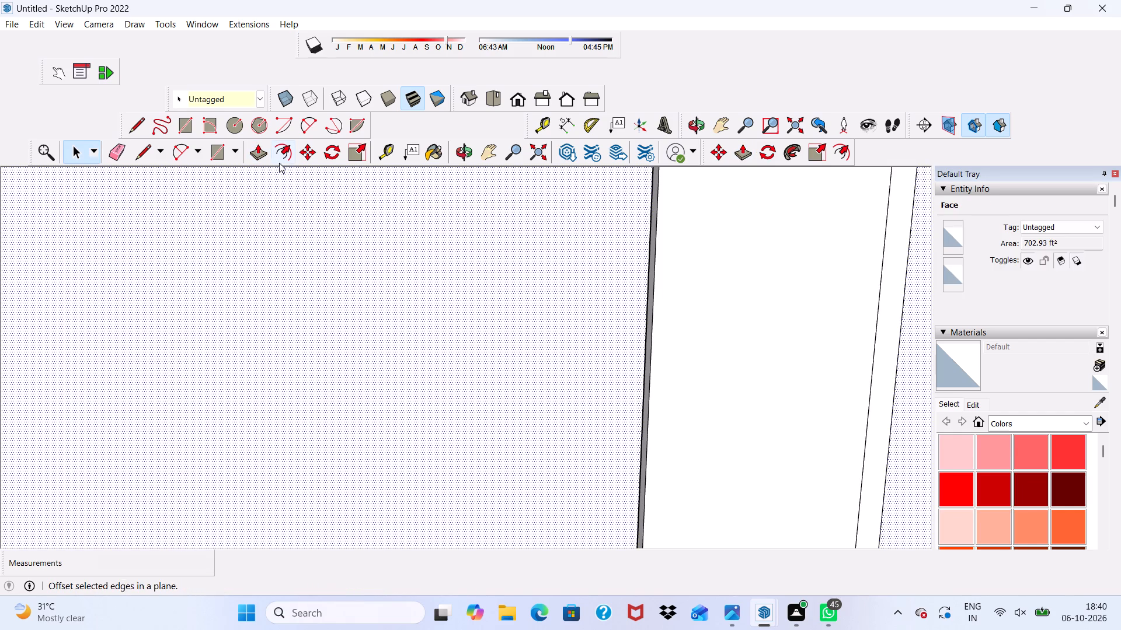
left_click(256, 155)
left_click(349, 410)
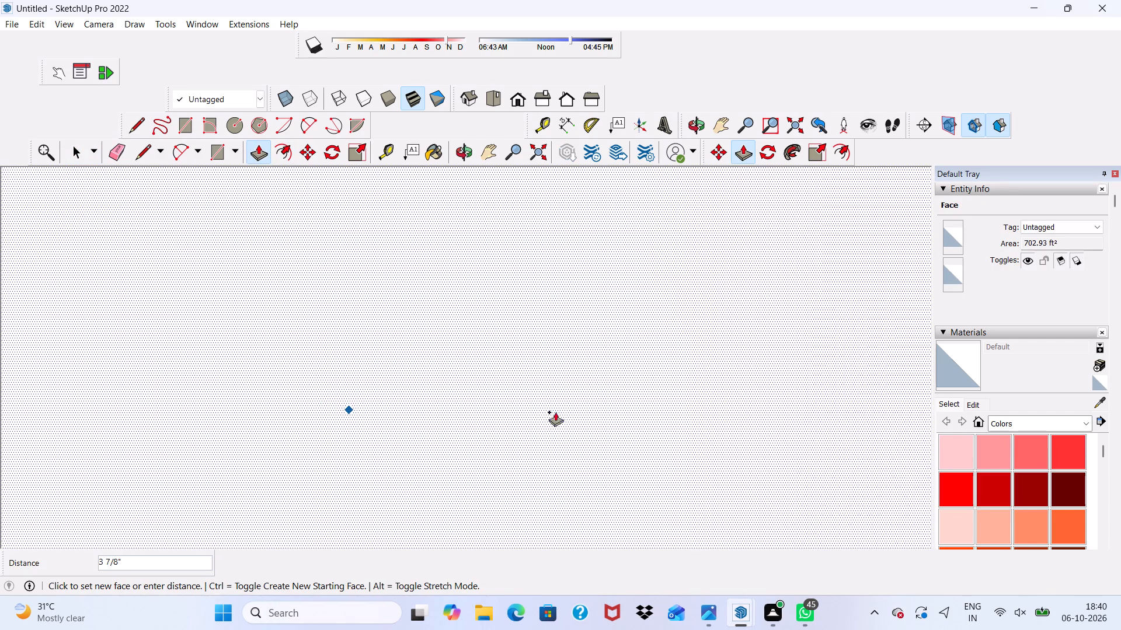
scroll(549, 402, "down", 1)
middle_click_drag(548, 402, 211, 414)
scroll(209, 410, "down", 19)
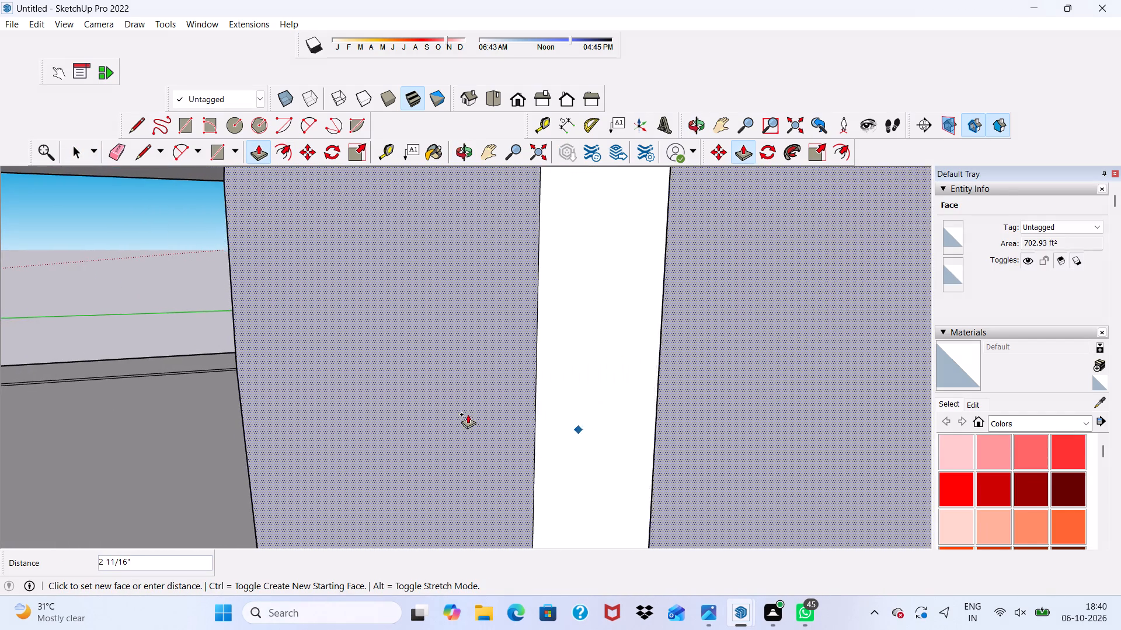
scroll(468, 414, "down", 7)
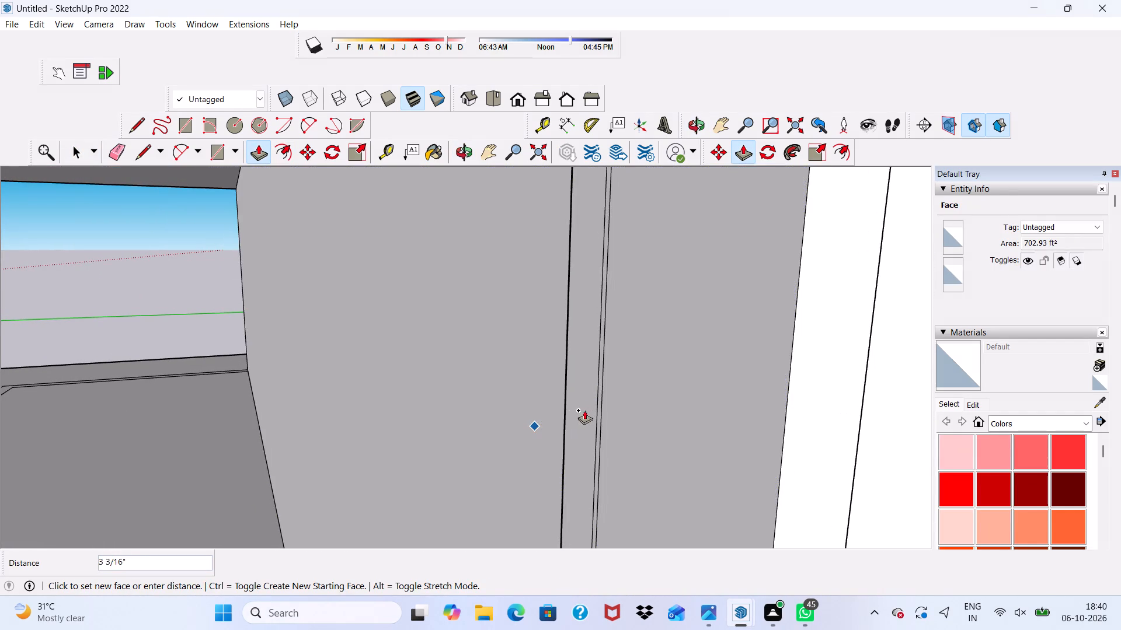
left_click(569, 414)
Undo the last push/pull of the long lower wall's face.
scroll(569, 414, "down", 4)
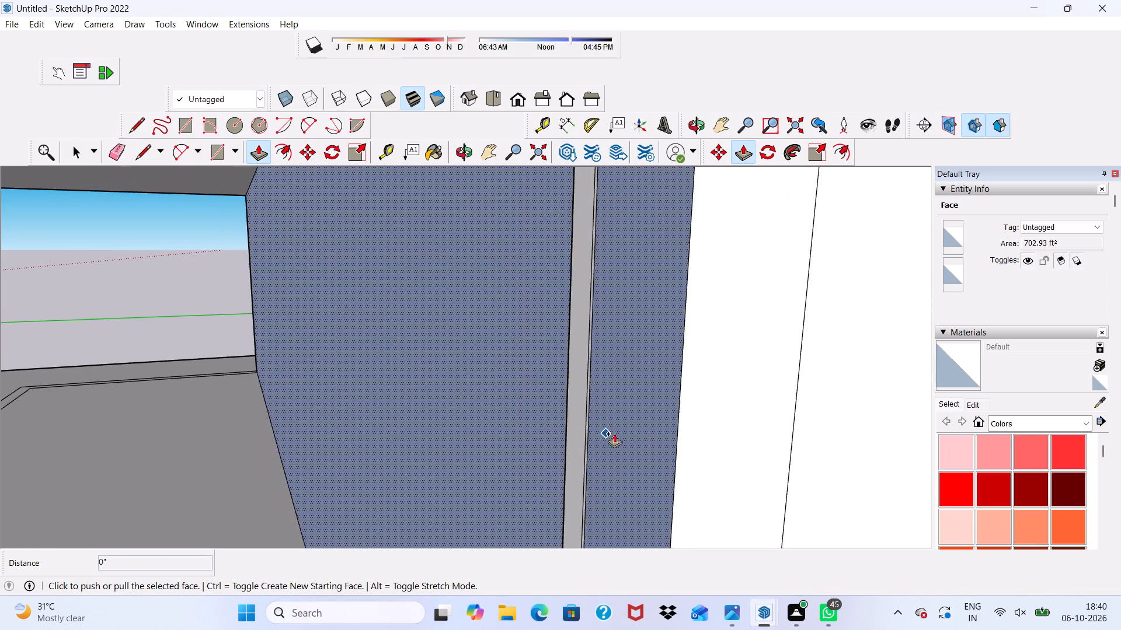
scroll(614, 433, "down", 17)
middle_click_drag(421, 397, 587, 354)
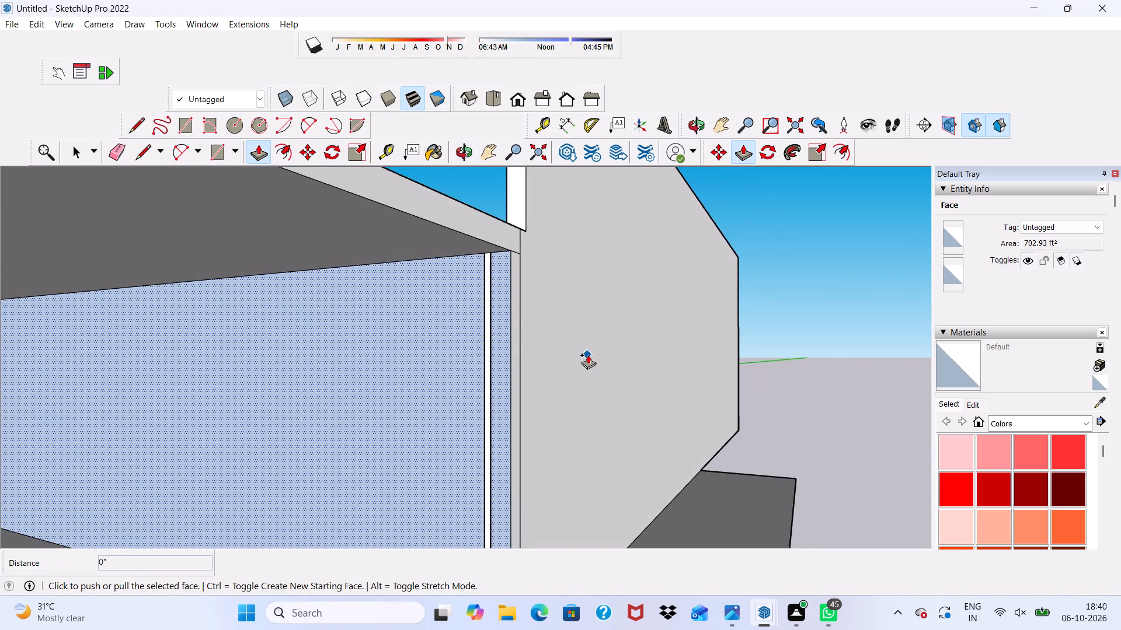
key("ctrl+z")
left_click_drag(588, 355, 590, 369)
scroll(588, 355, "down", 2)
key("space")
Examine the vertical joint between the long wall and the side wall from the outside and inside.
scroll(458, 412, "down", 2)
middle_click_drag(483, 444, 494, 428)
scroll(483, 435, "up", 9)
scroll(145, 391, "up", 5)
scroll(222, 362, "down", 6)
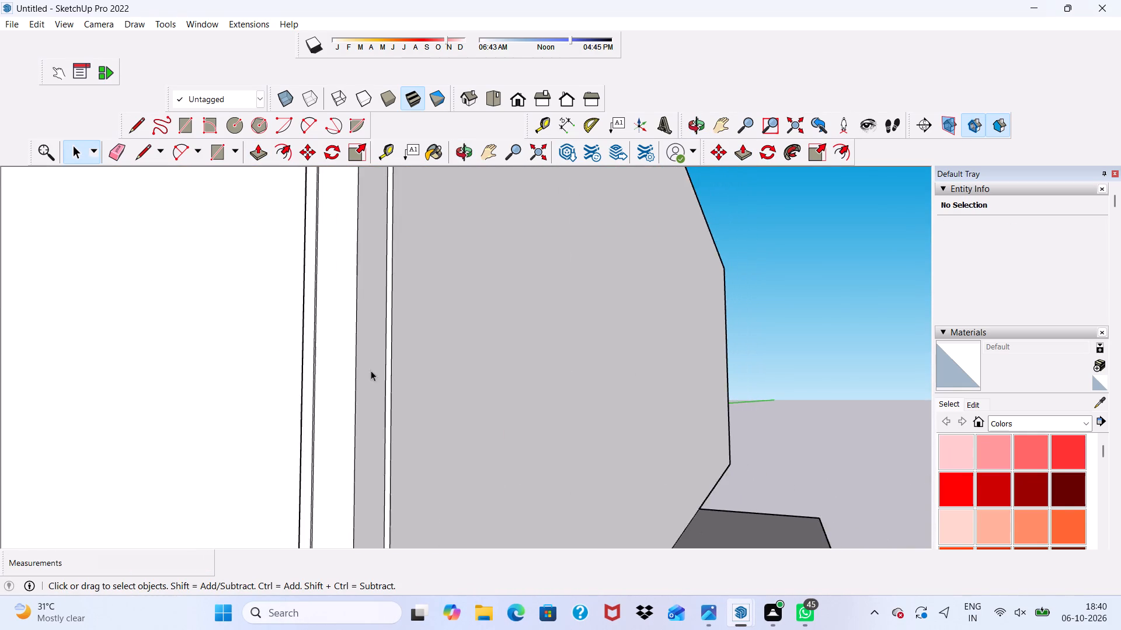
scroll(371, 370, "down", 4)
middle_click_drag(399, 362, 225, 372)
scroll(441, 363, "up", 4)
middle_click_drag(322, 384, 373, 393)
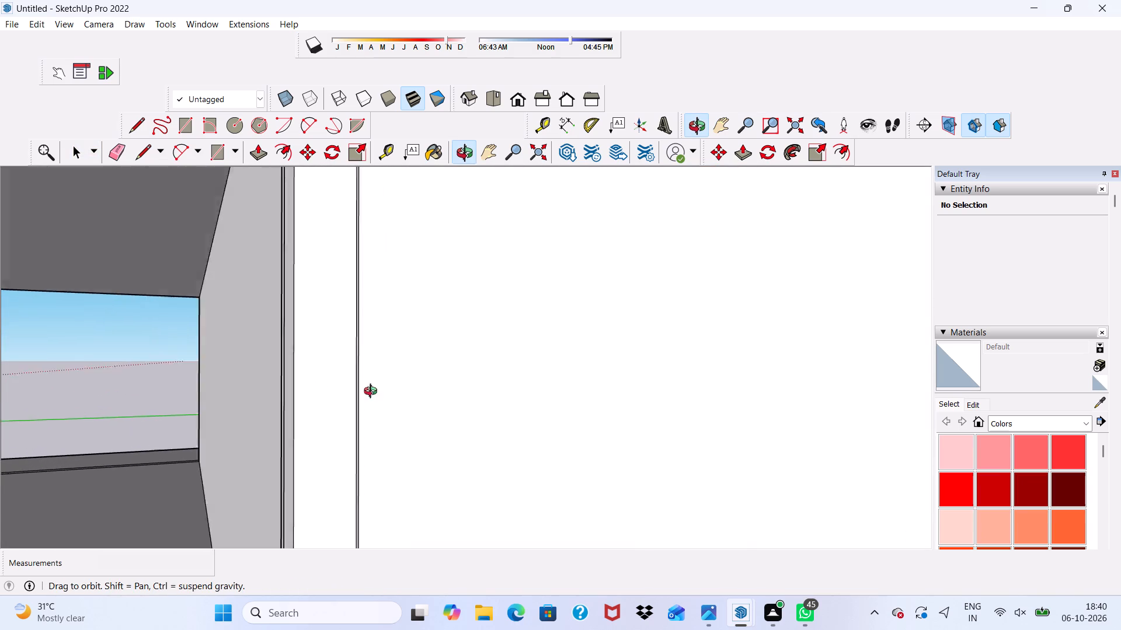
middle_click_drag(373, 393, 640, 414)
scroll(233, 411, "up", 6)
scroll(348, 395, "down", 8)
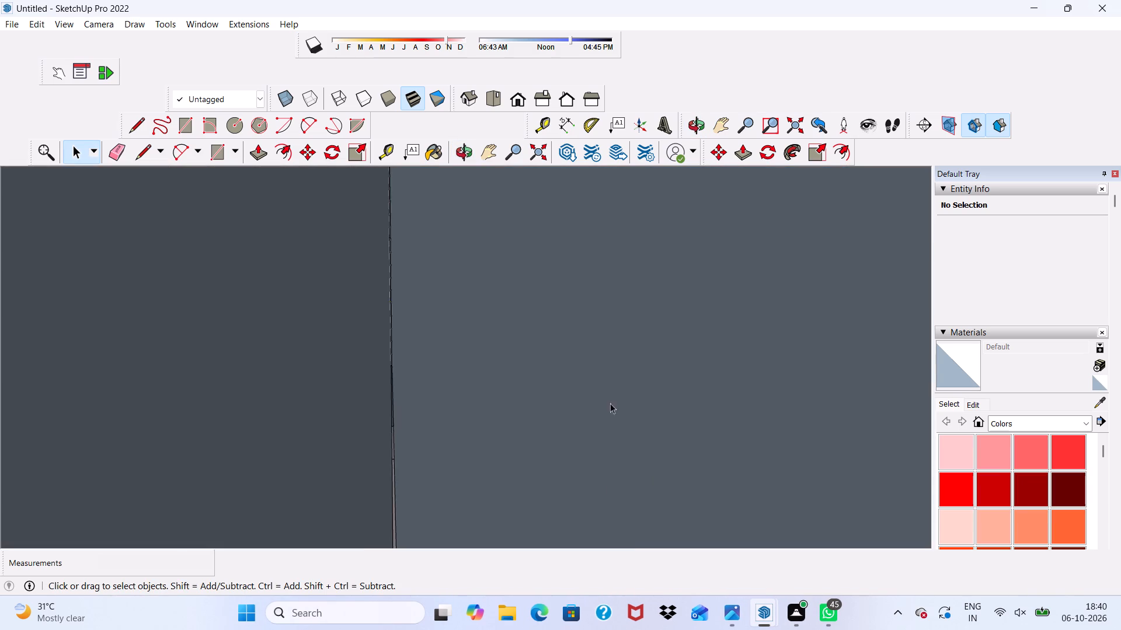
scroll(610, 403, "down", 12)
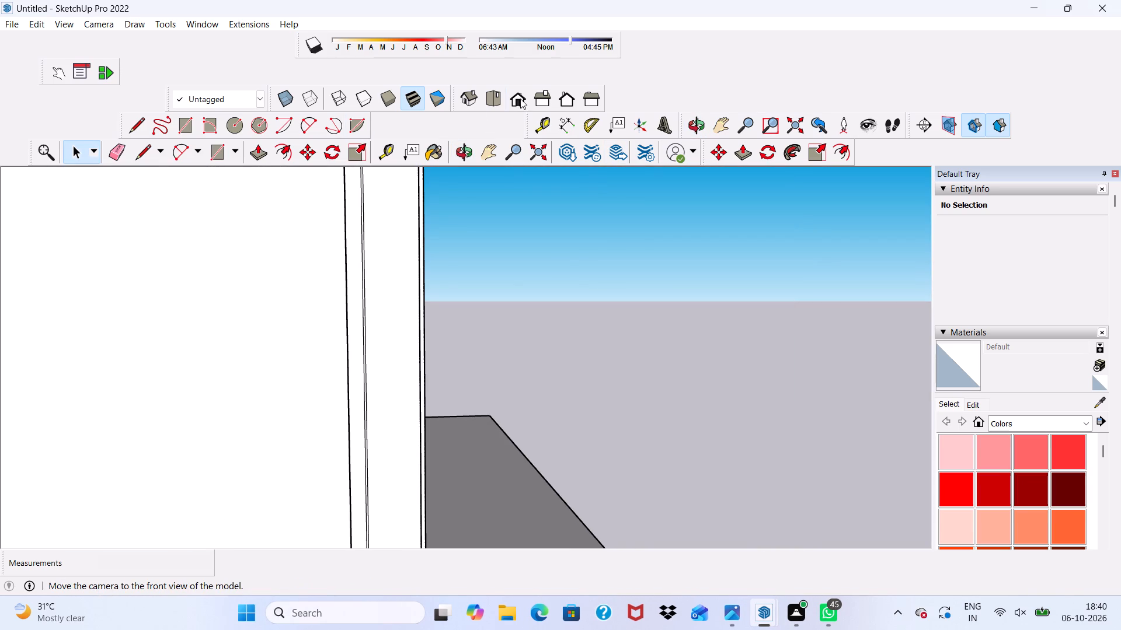
Push/pull the thin vertical strip face at the side wall's end until it is flush with the adjoining wall face.
left_click(520, 99)
scroll(515, 149, "down", 5)
scroll(375, 360, "down", 18)
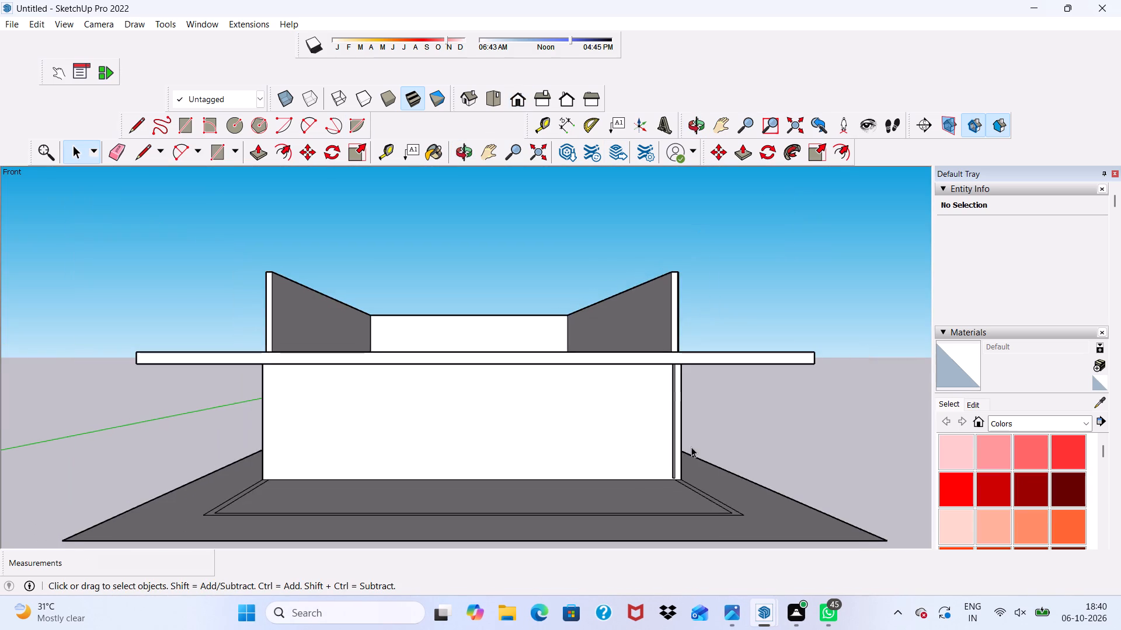
scroll(691, 447, "up", 9)
middle_click_drag(684, 435, 569, 414)
scroll(569, 411, "up", 5)
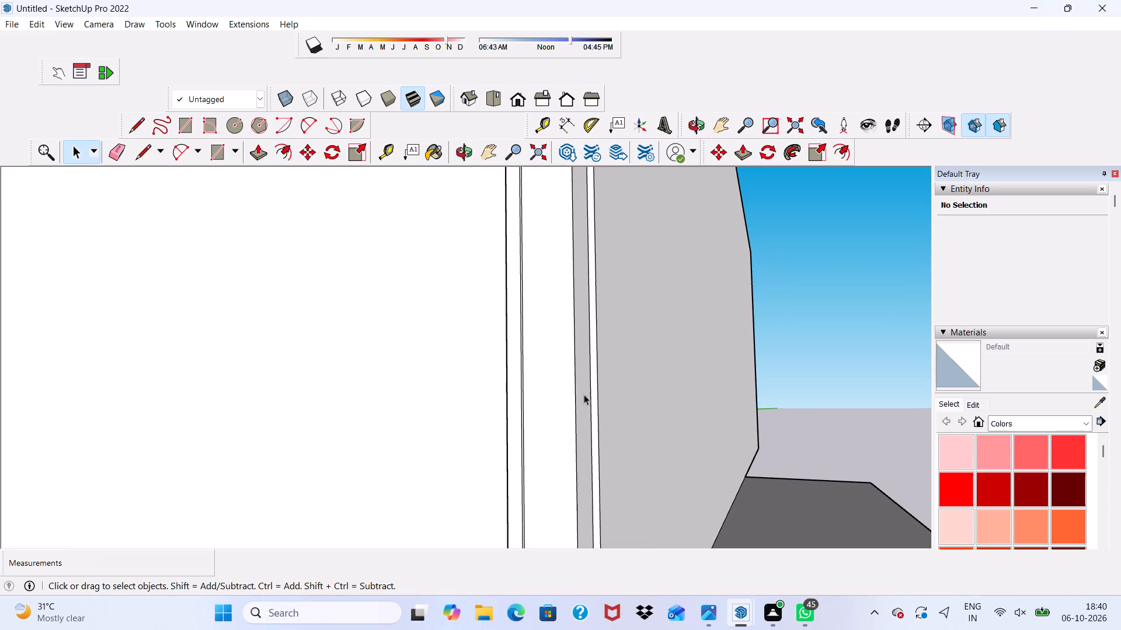
scroll(592, 384, "up", 5)
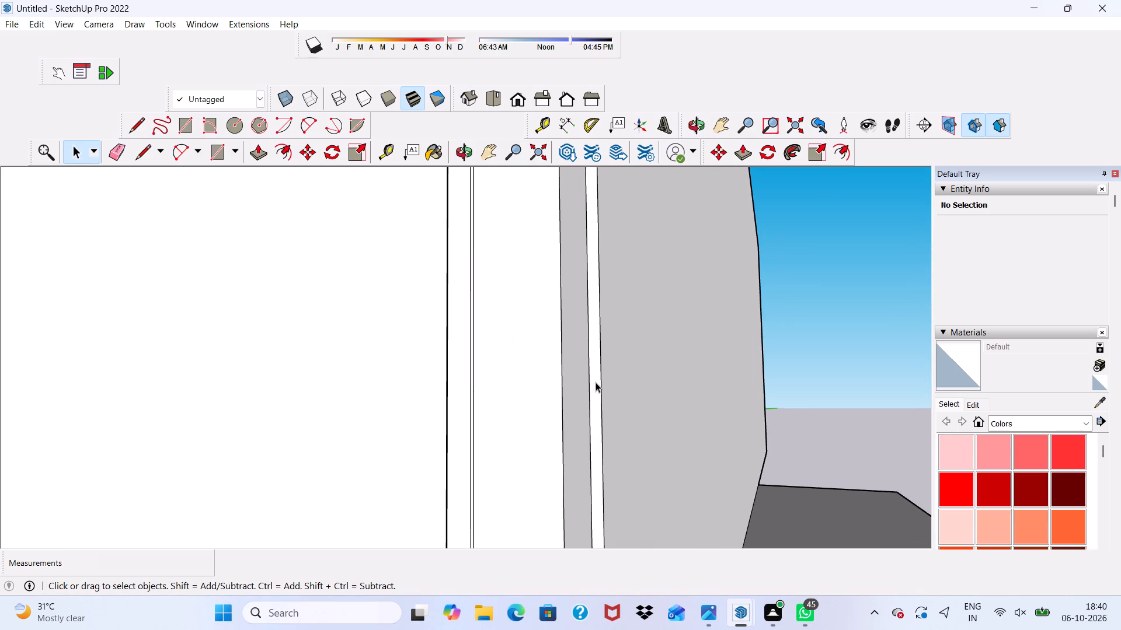
left_click(596, 382)
left_click(264, 149)
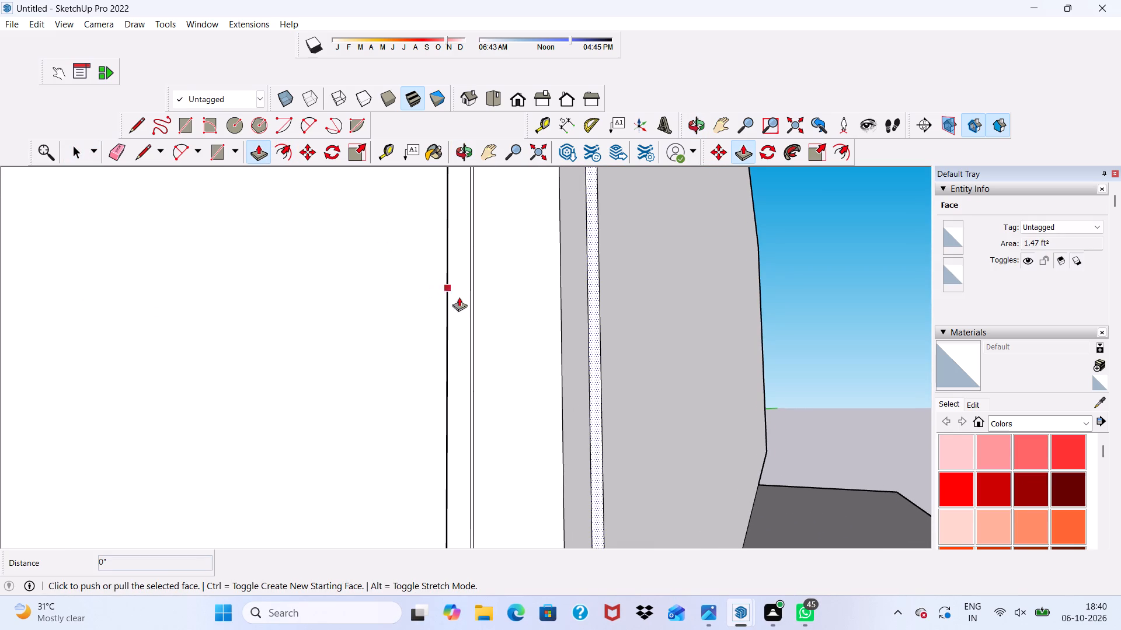
left_click(594, 391)
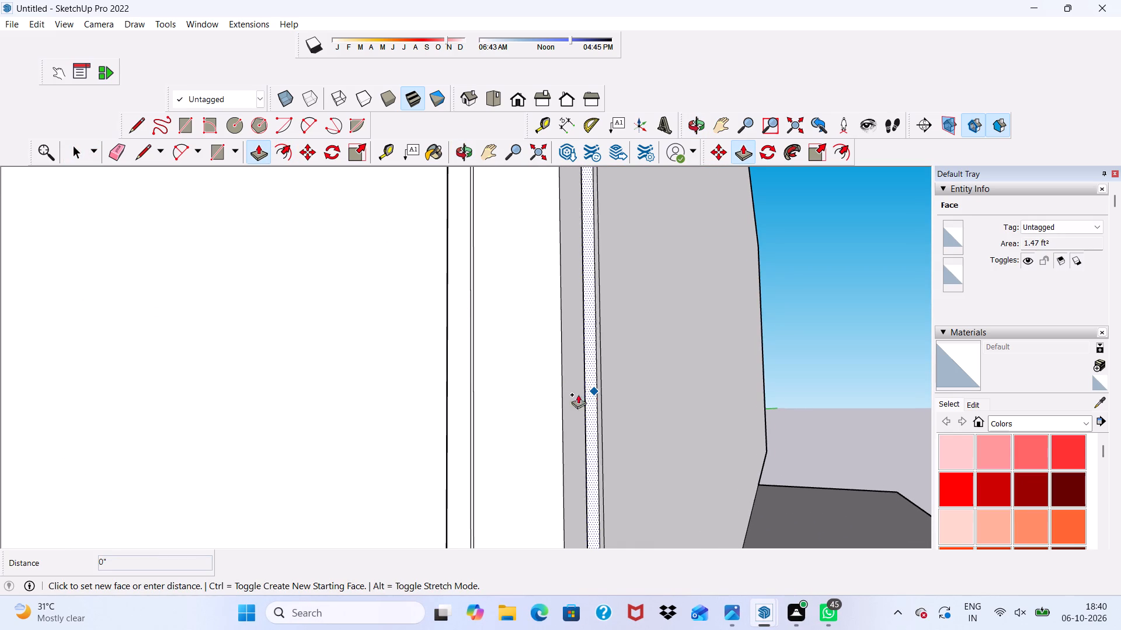
left_click(520, 394)
Push/pull the narrow vertical strip face in the corner gap out to the vertical edge near the side wall.
scroll(343, 422, "up", 4)
middle_click_drag(508, 416, 621, 416)
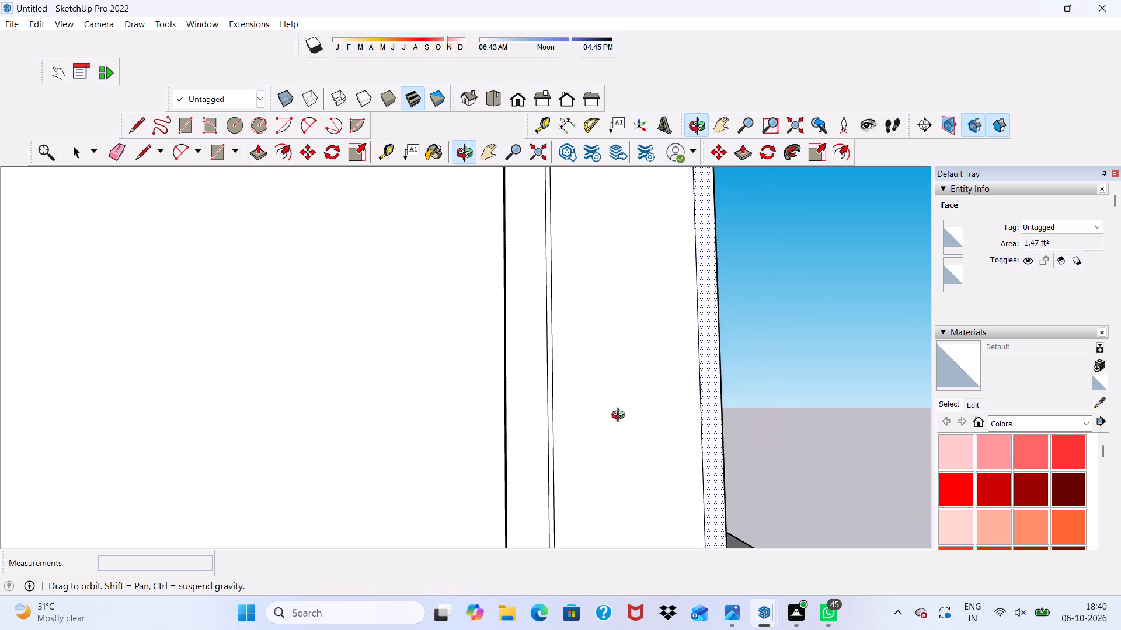
middle_click_drag(621, 416, 486, 467)
scroll(481, 453, "up", 10)
middle_click_drag(503, 421, 477, 403)
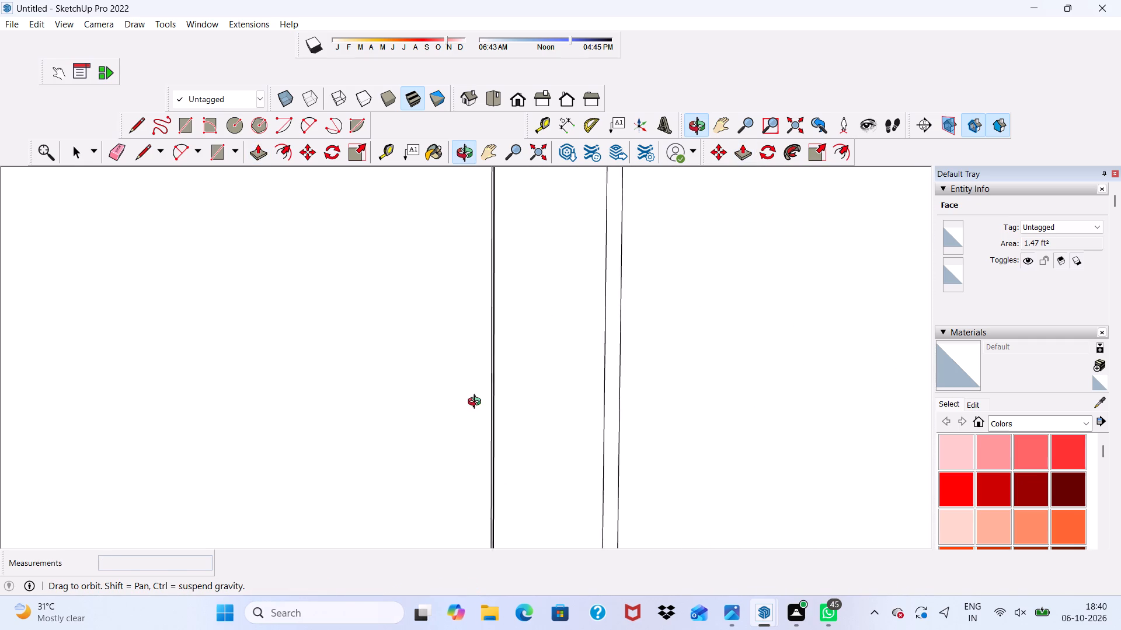
middle_click_drag(477, 403, 416, 390)
scroll(509, 389, "up", 17)
scroll(461, 356, "up", 5)
key("space")
left_click(452, 402)
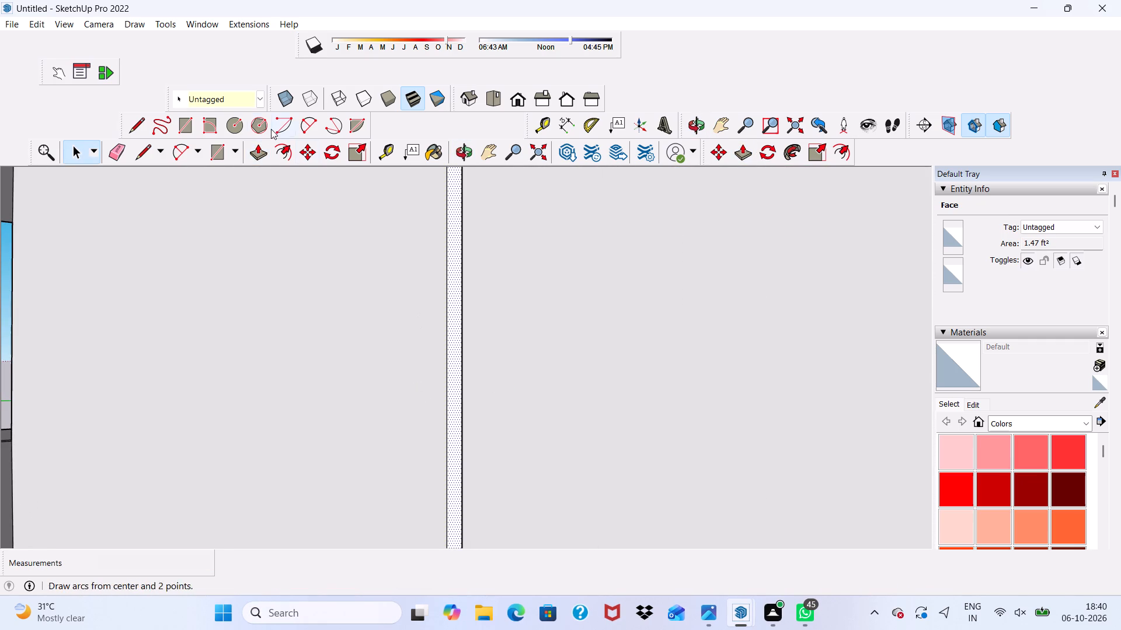
left_click(250, 154)
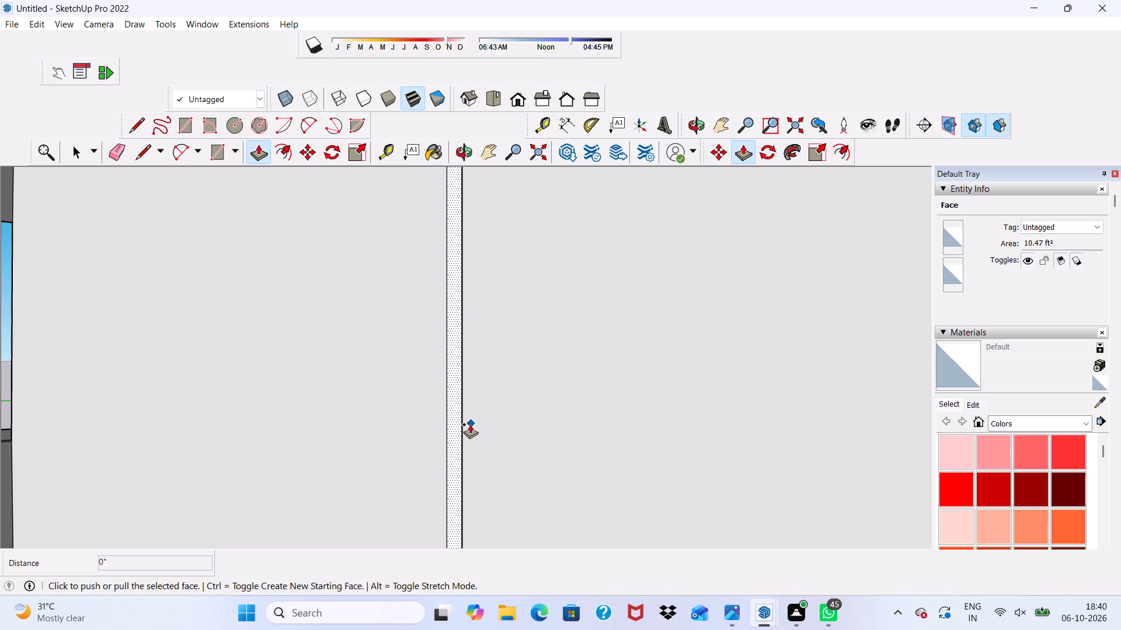
left_click(455, 435)
scroll(454, 436, "down", 16)
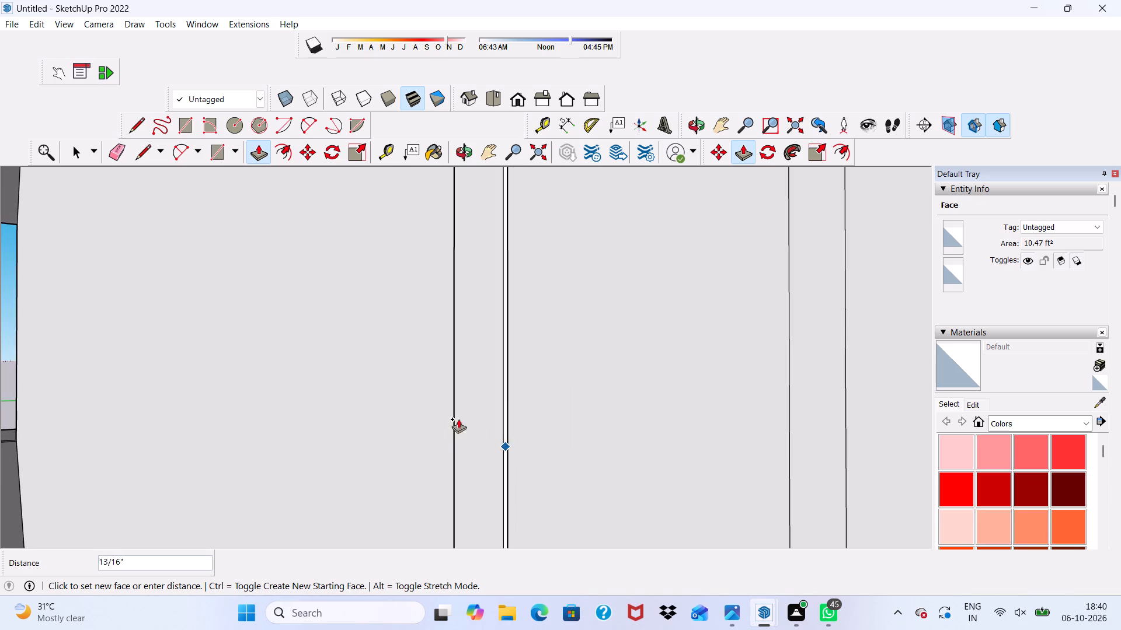
scroll(458, 419, "down", 8)
scroll(614, 433, "down", 9)
scroll(627, 440, "up", 9)
scroll(656, 426, "down", 15)
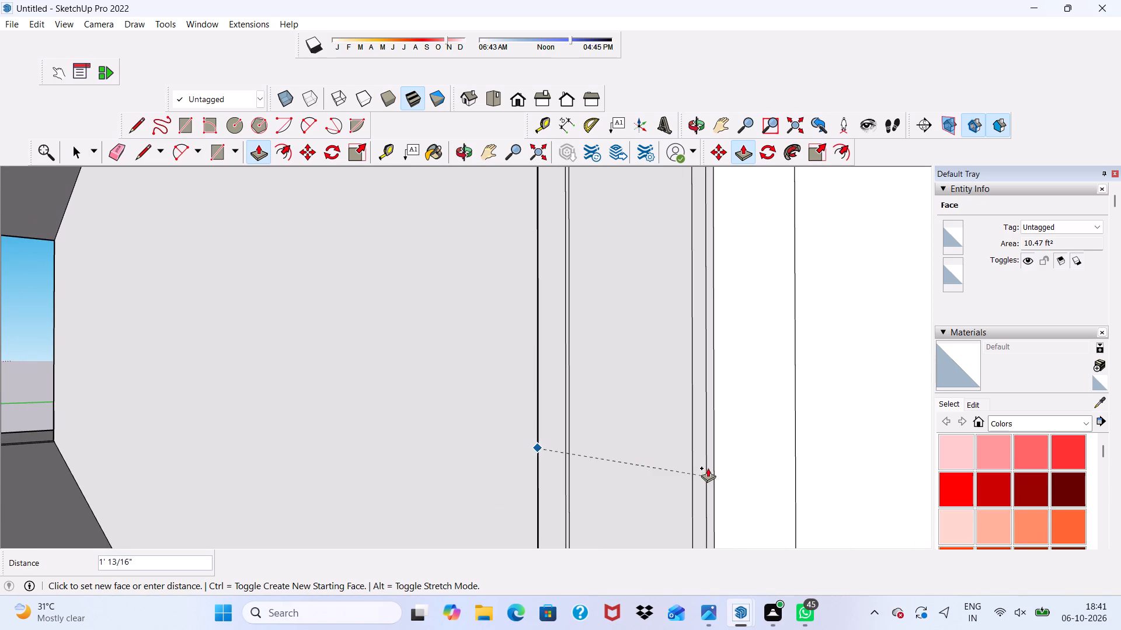
left_click(718, 468)
Push/pull the thin vertical strip face at the outer corner by 9", flush with the adjoining wall face.
scroll(537, 460, "up", 3)
scroll(537, 460, "down", 5)
middle_click_drag(623, 449, 625, 449)
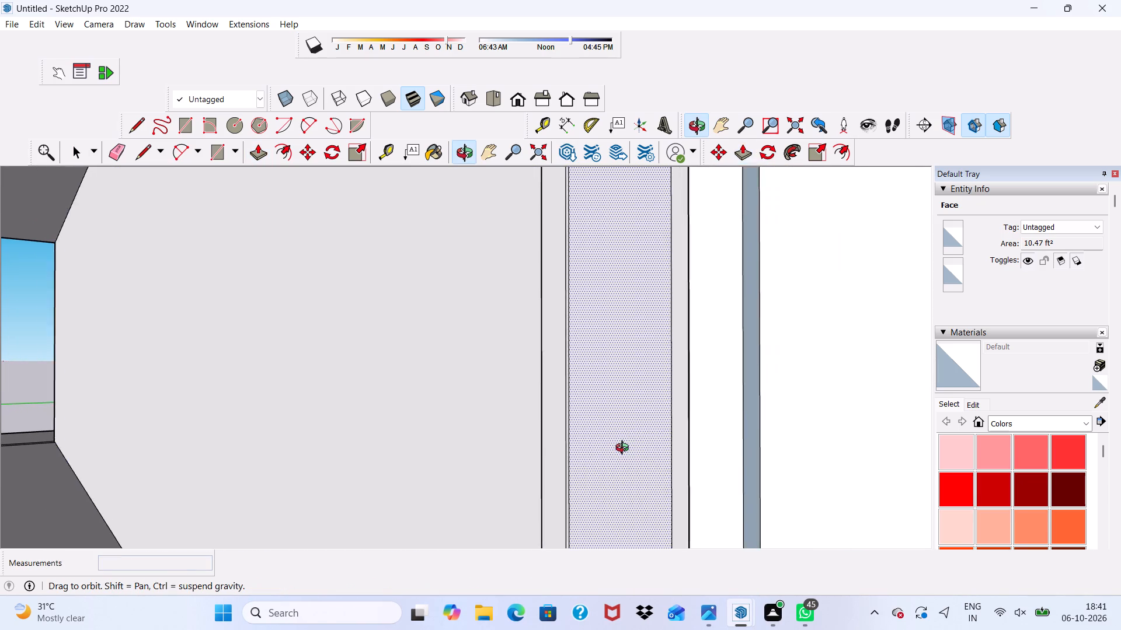
middle_click_drag(625, 449, 709, 444)
scroll(709, 441, "up", 4)
left_click(726, 426)
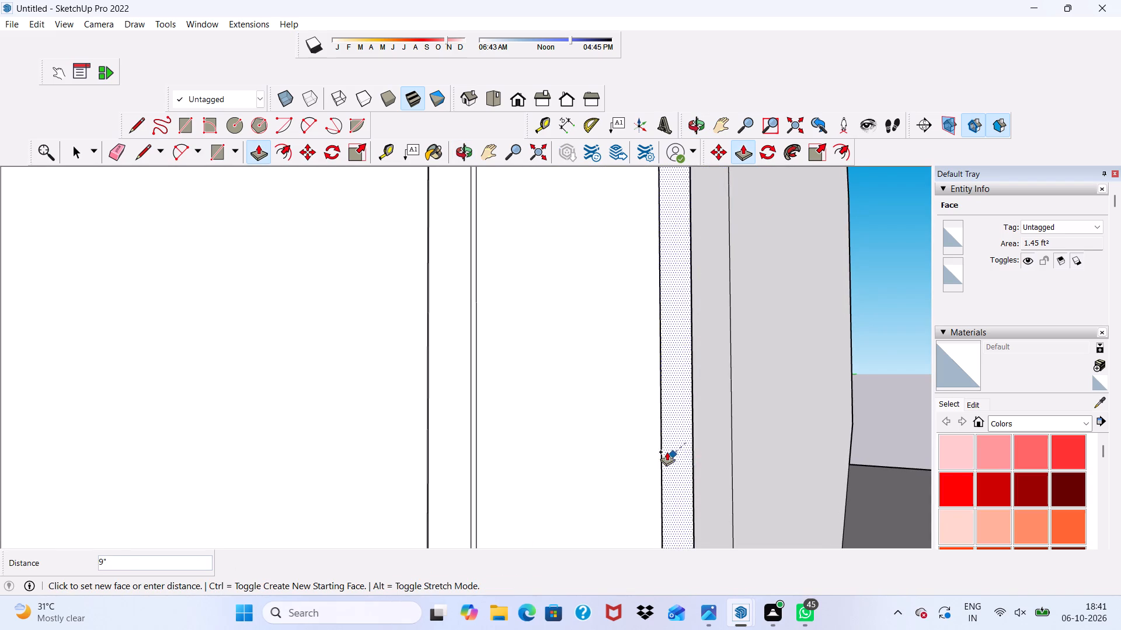
middle_click_drag(673, 438, 852, 448)
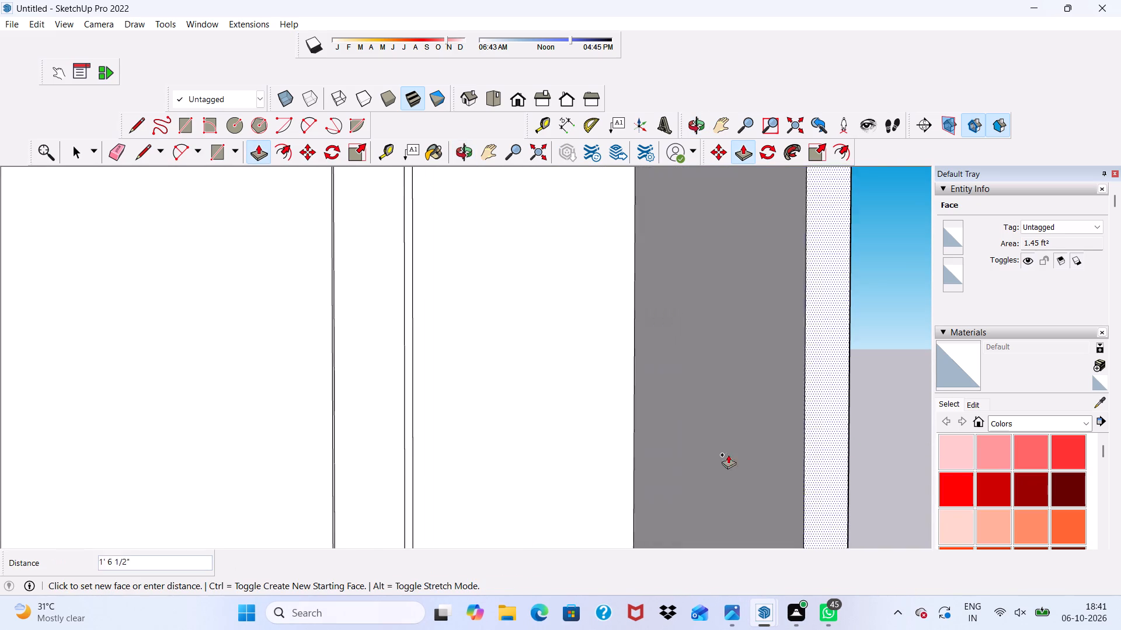
left_click(552, 437)
Push/pull the remaining thin recessed strip face at the side wall's outer edge by 9" to the neighbouring face's edge.
middle_click_drag(699, 436, 535, 441)
scroll(729, 425, "up", 5)
scroll(729, 424, "down", 2)
middle_click_drag(795, 412, 888, 398)
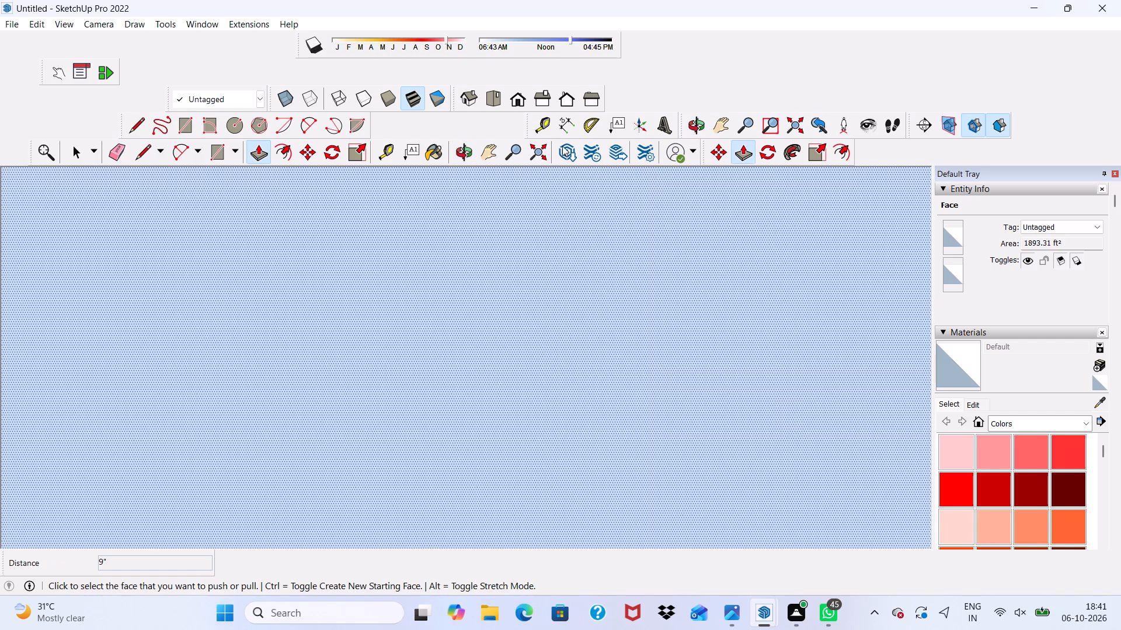
left_click(526, 101)
scroll(482, 241, "down", 16)
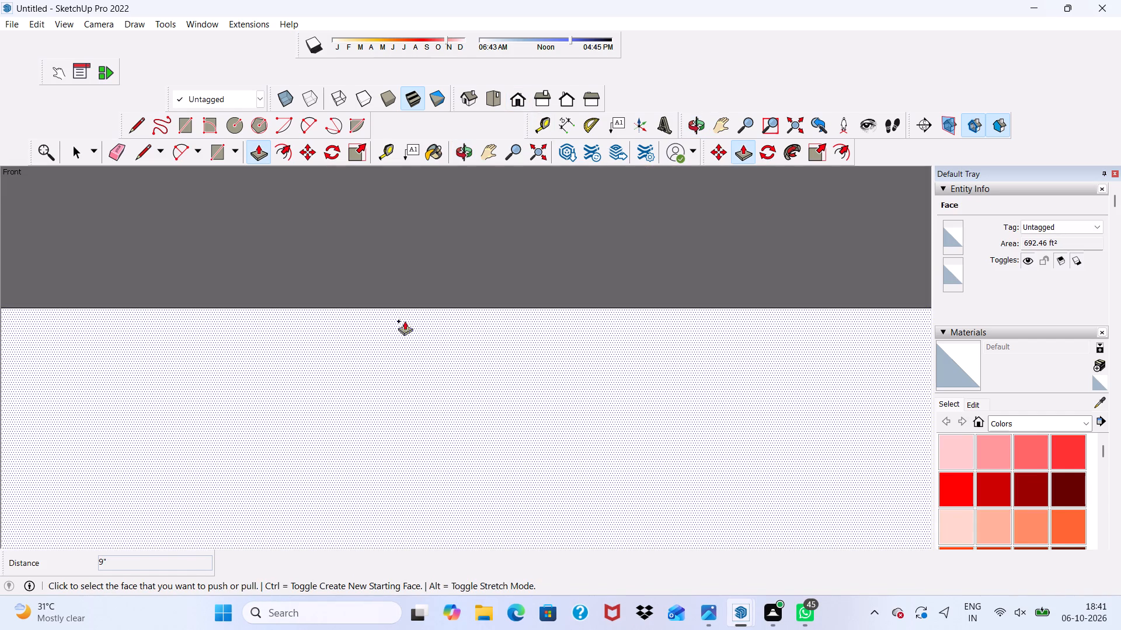
scroll(405, 321, "down", 20)
scroll(405, 321, "down", 17)
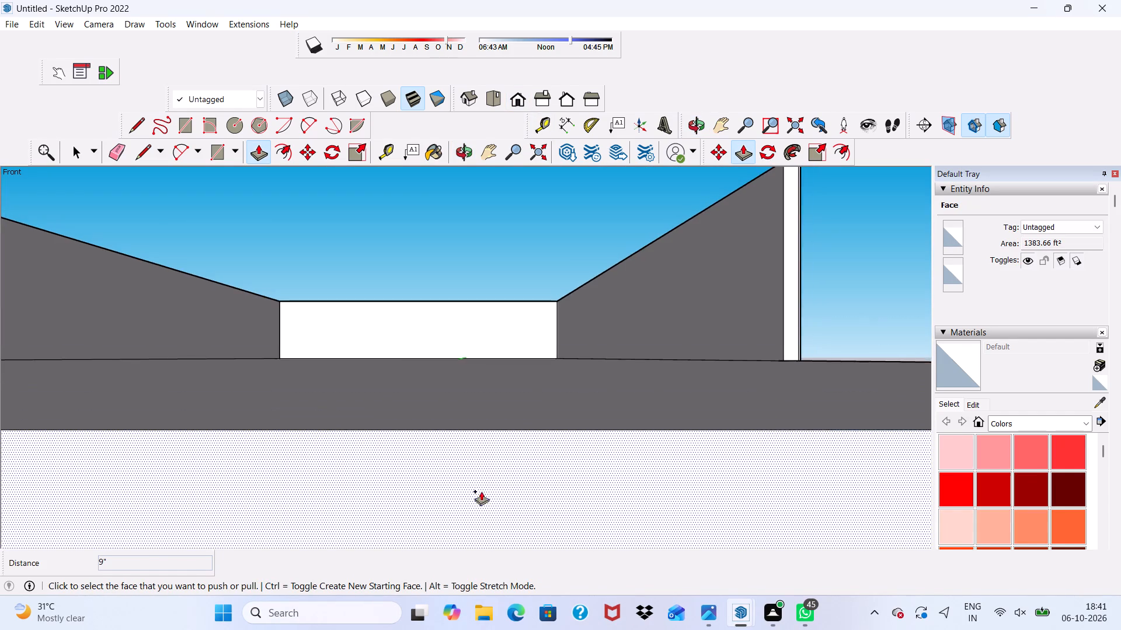
scroll(481, 491, "down", 14)
scroll(403, 341, "down", 1)
middle_click_drag(403, 341, 317, 314)
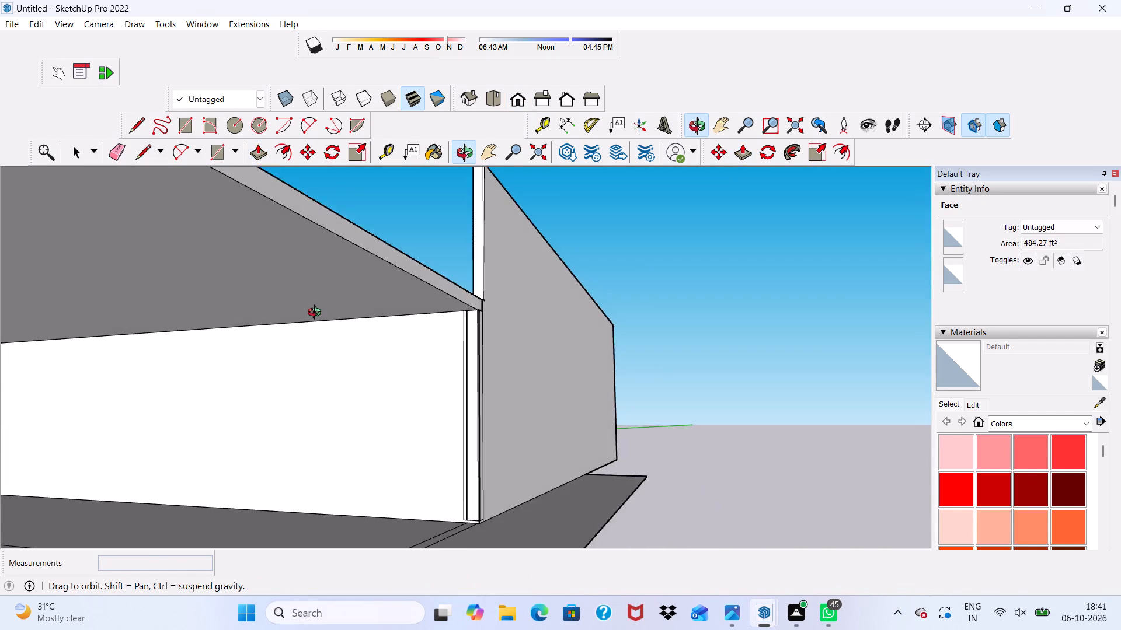
middle_click_drag(317, 314, 352, 316)
scroll(552, 429, "up", 19)
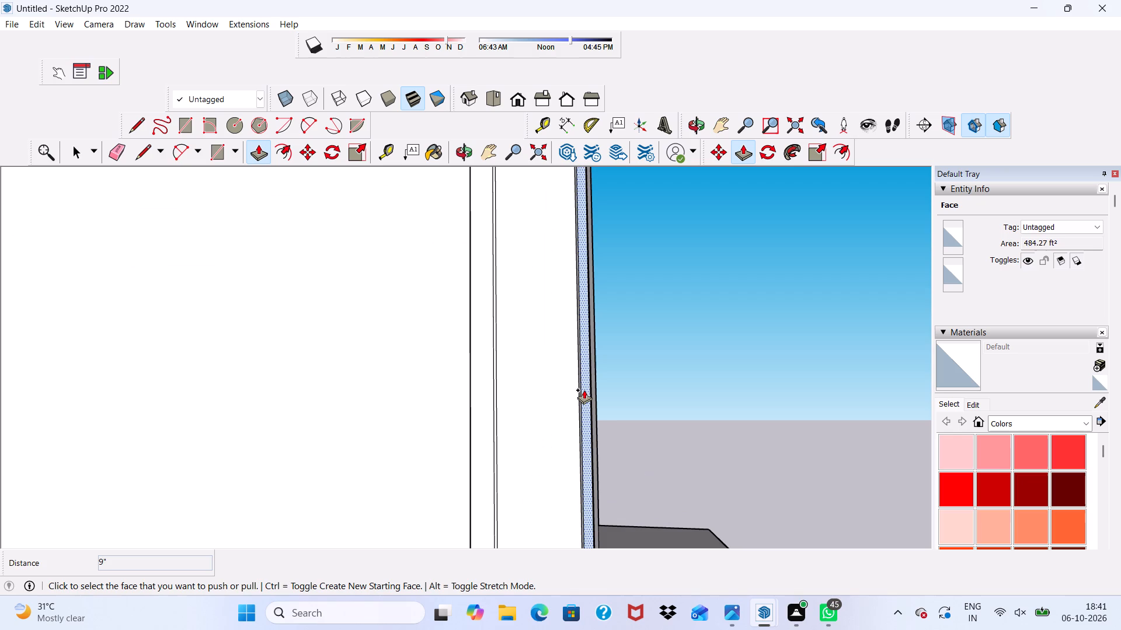
left_click(584, 389)
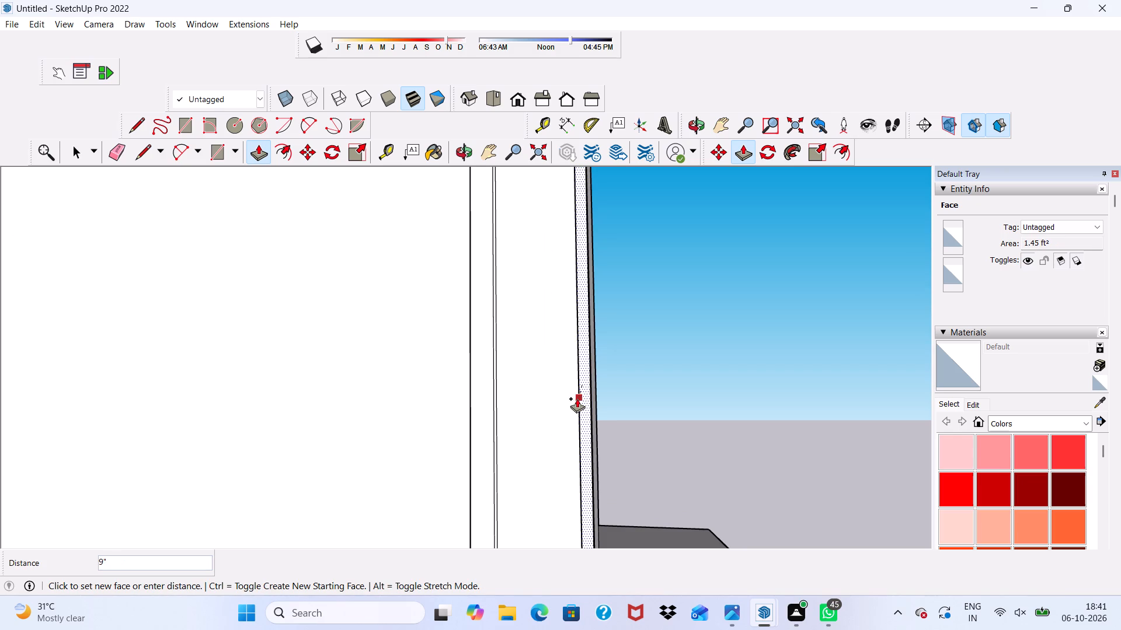
left_click(577, 398)
Erase the two closely spaced vertical seam lines on the wall face near the corner.
scroll(566, 399, "down", 1)
middle_click_drag(565, 400, 660, 462)
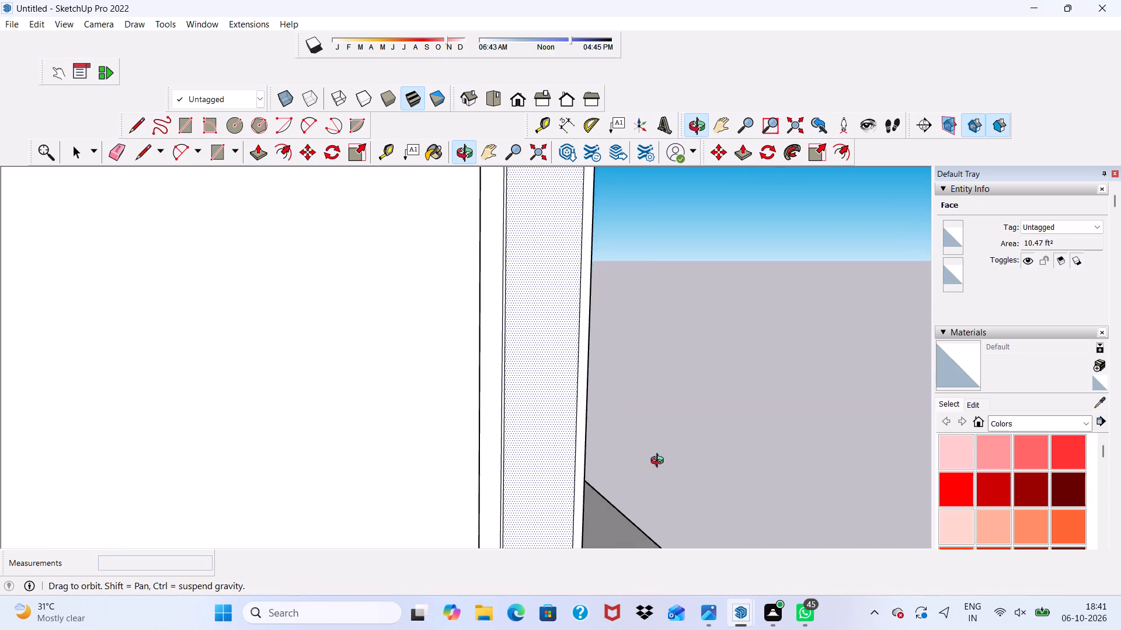
middle_click_drag(660, 462, 507, 403)
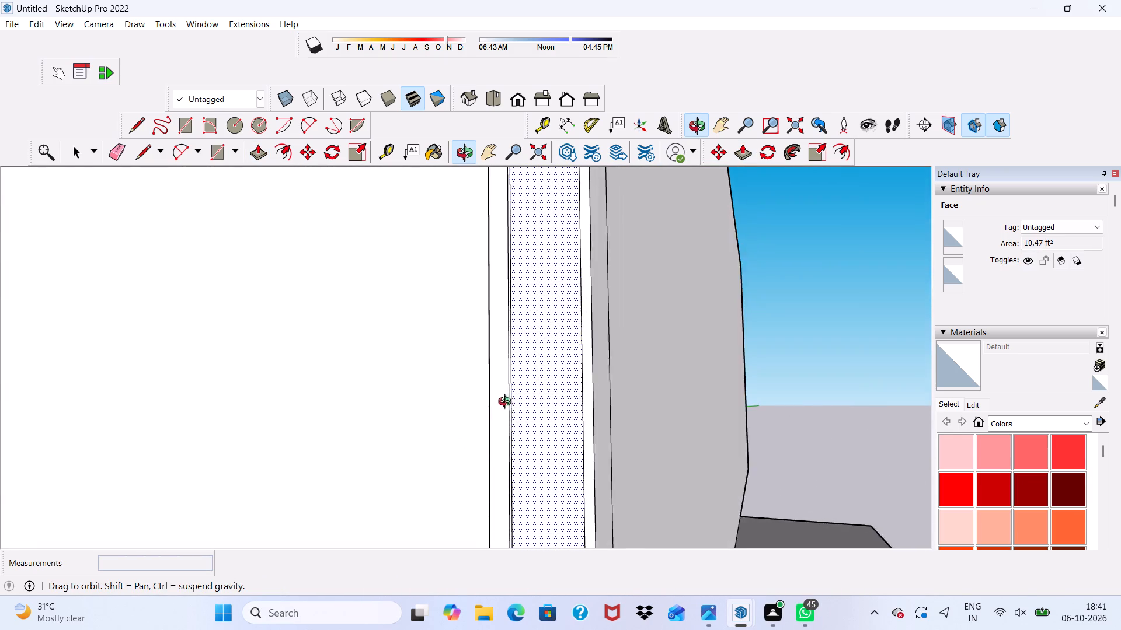
middle_click_drag(507, 403, 508, 400)
scroll(508, 400, "up", 15)
scroll(481, 351, "down", 3)
scroll(411, 382, "up", 4)
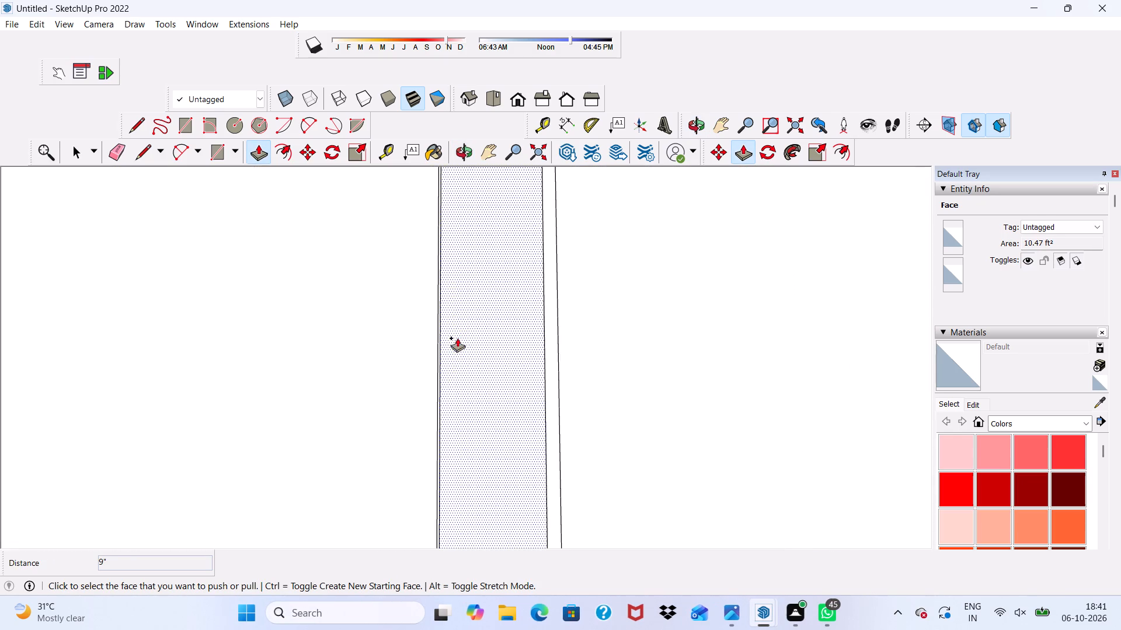
middle_click_drag(458, 337, 414, 338)
scroll(414, 338, "up", 9)
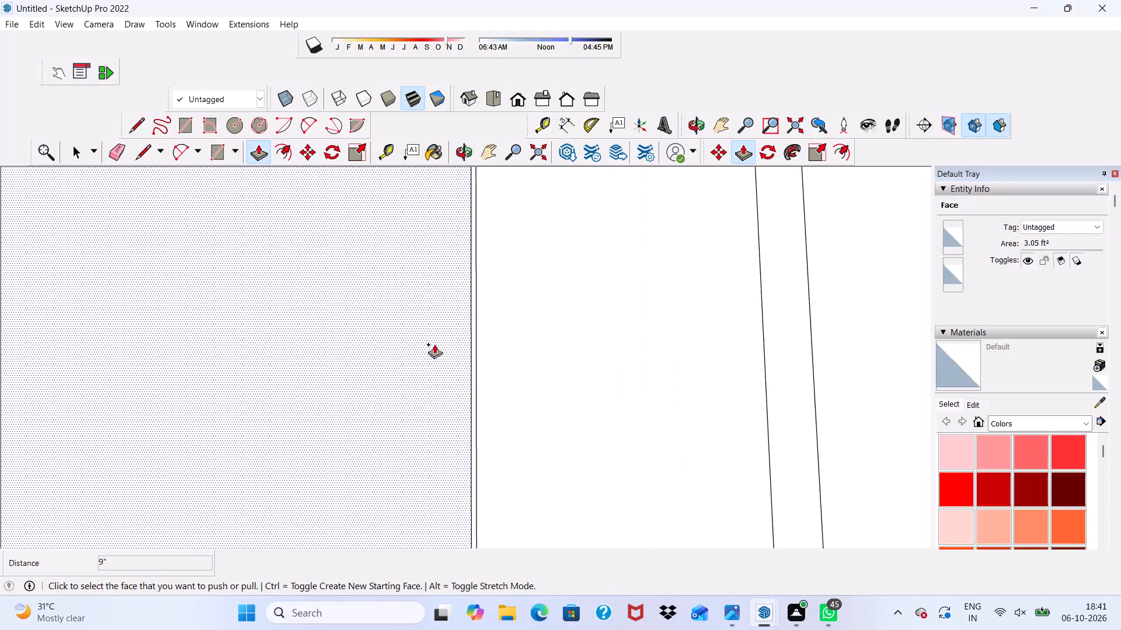
scroll(434, 344, "up", 9)
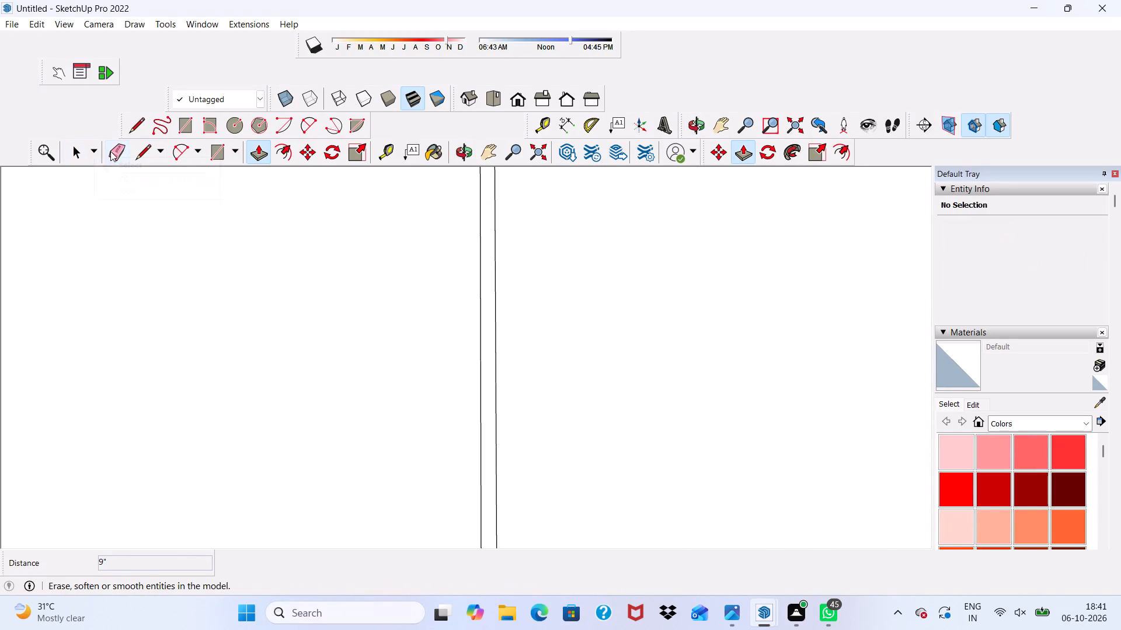
left_click_drag(112, 151, 140, 174)
key("space")
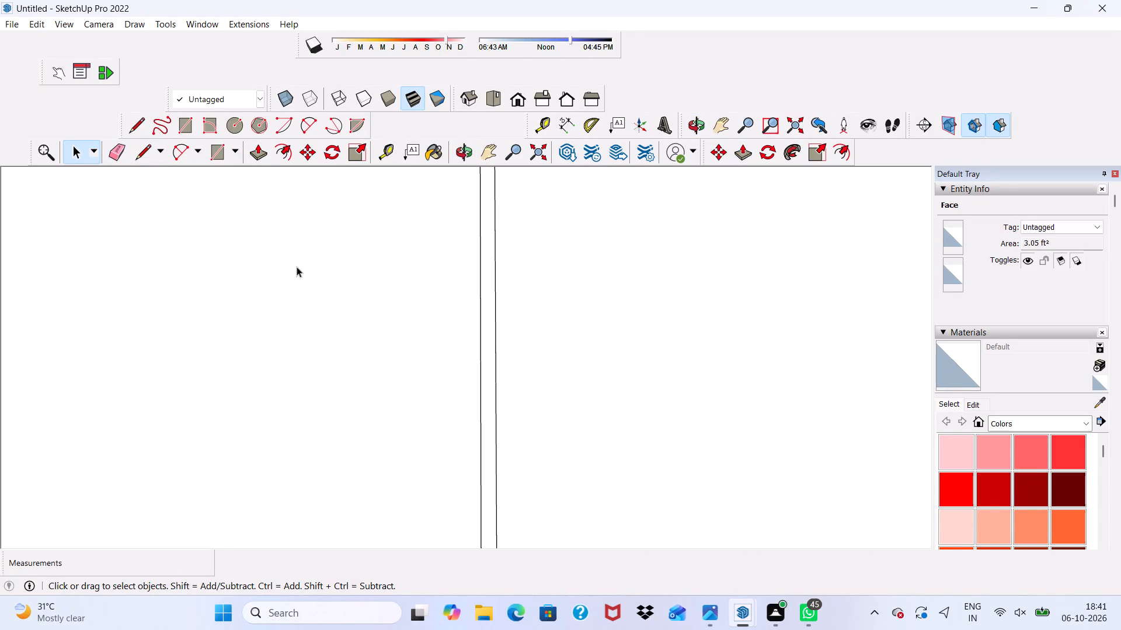
left_click_drag(115, 150, 121, 155)
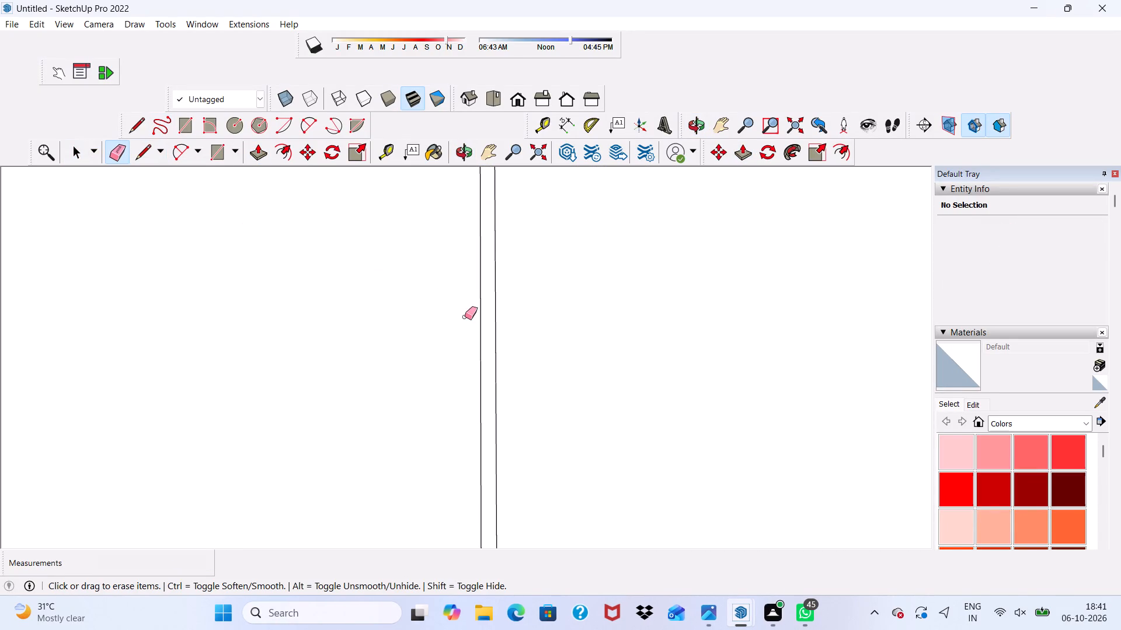
left_click_drag(465, 317, 513, 317)
left_click_drag(482, 329, 474, 338)
Erase the remaining vertical seam lines on both wall faces beside the corner, keeping the corner edge itself.
scroll(454, 357, "down", 10)
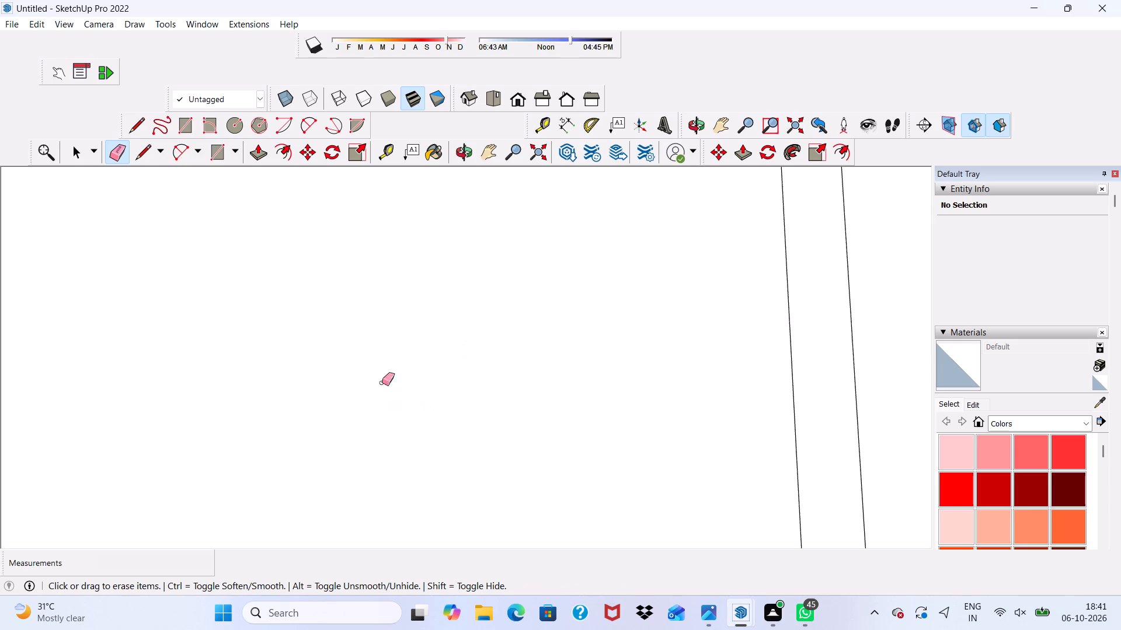
scroll(382, 383, "down", 12)
left_click_drag(457, 432, 510, 432)
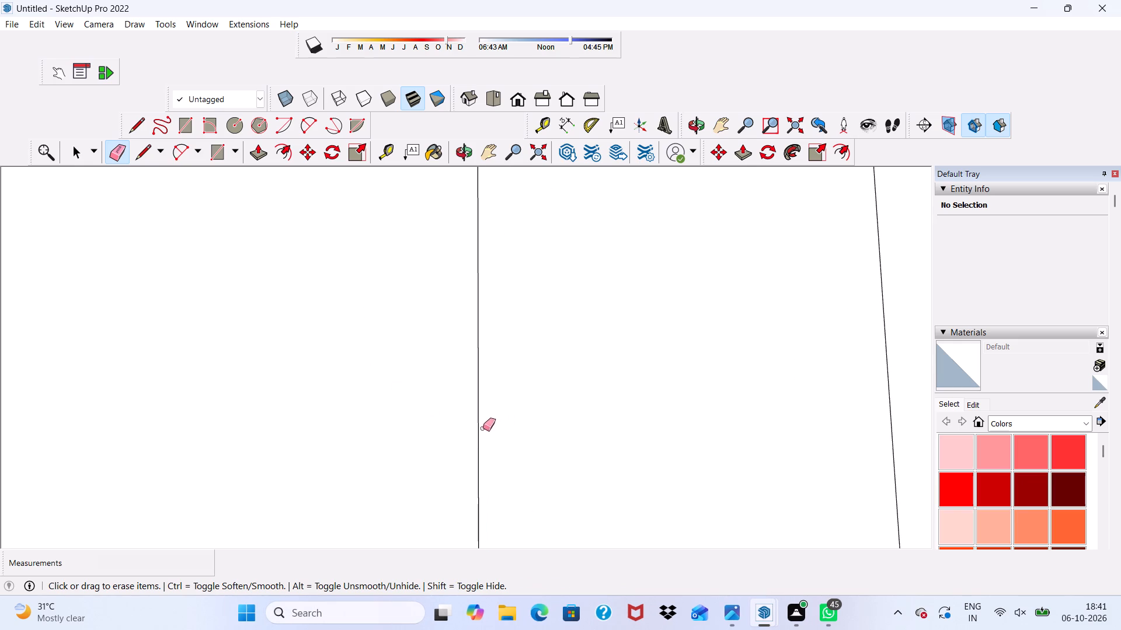
left_click_drag(482, 429, 465, 432)
scroll(245, 422, "down", 11)
scroll(367, 409, "up", 1)
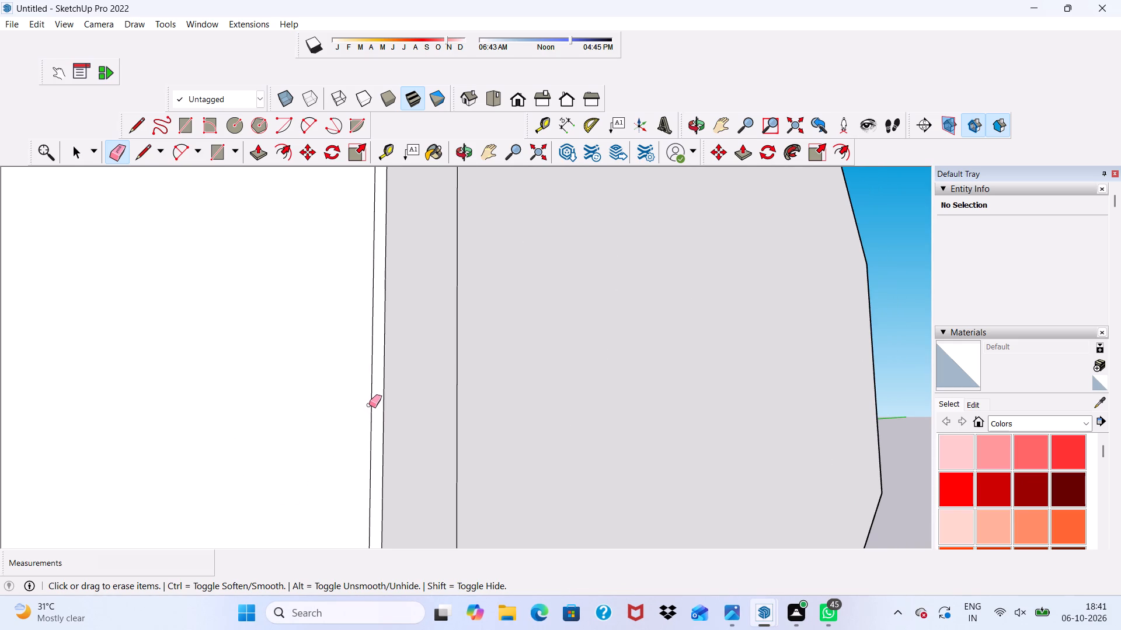
left_click(369, 405)
left_click(369, 404)
left_click_drag(433, 389, 469, 383)
Erase the small leftover rectangle outline at the bottom outer corner of the lower front wall.
scroll(470, 383, "down", 20)
scroll(470, 383, "down", 1)
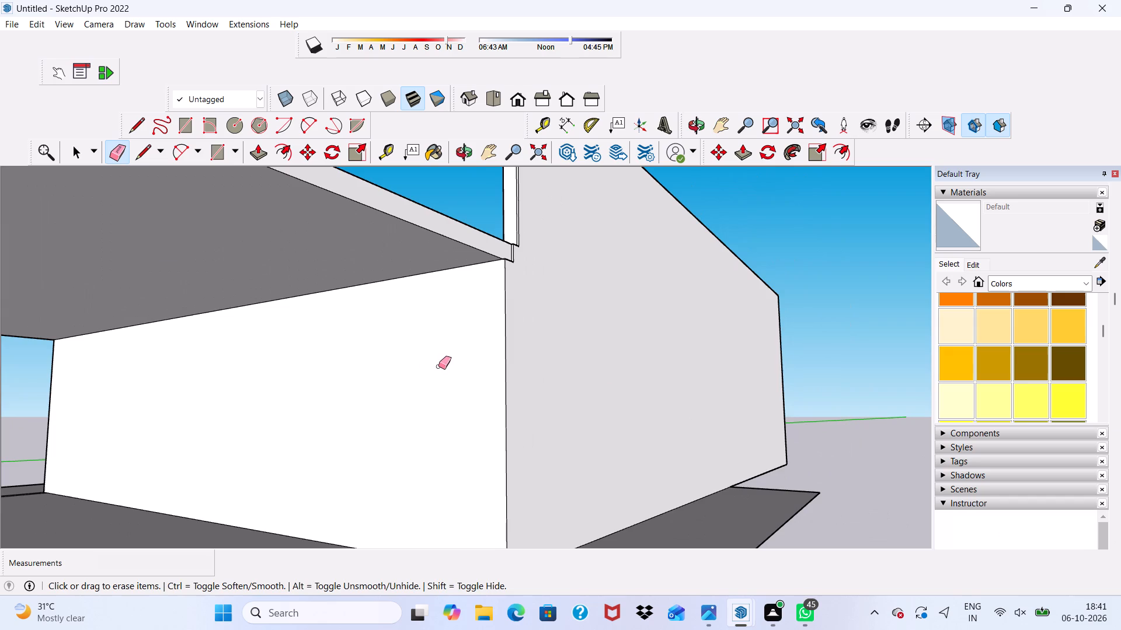
middle_click_drag(441, 366, 671, 360)
scroll(671, 360, "down", 7)
scroll(730, 460, "up", 2)
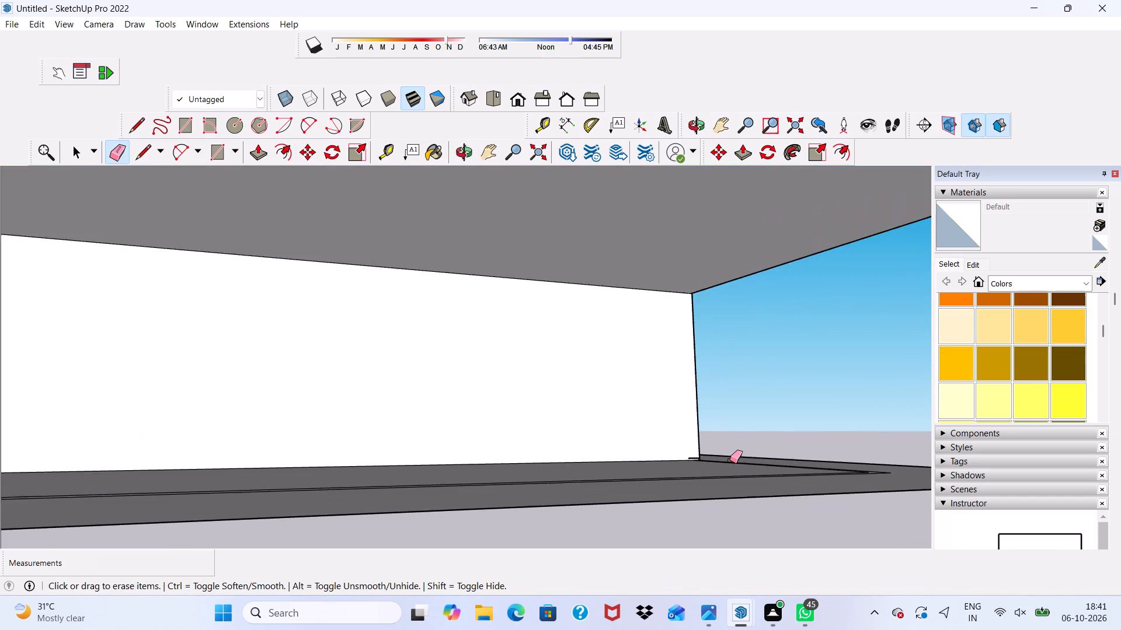
scroll(730, 460, "up", 19)
left_click_drag(589, 465, 593, 474)
scroll(593, 474, "up", 4)
left_click_drag(552, 468, 514, 477)
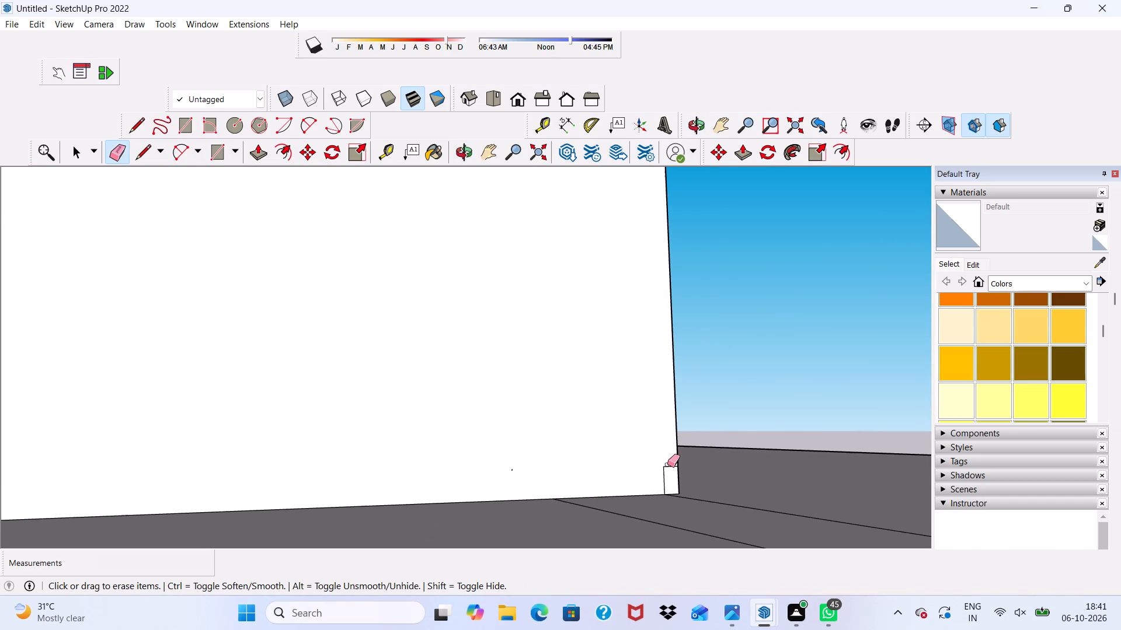
scroll(667, 464, "up", 4)
left_click_drag(667, 463, 661, 493)
scroll(274, 468, "up", 4)
left_click_drag(488, 479, 490, 484)
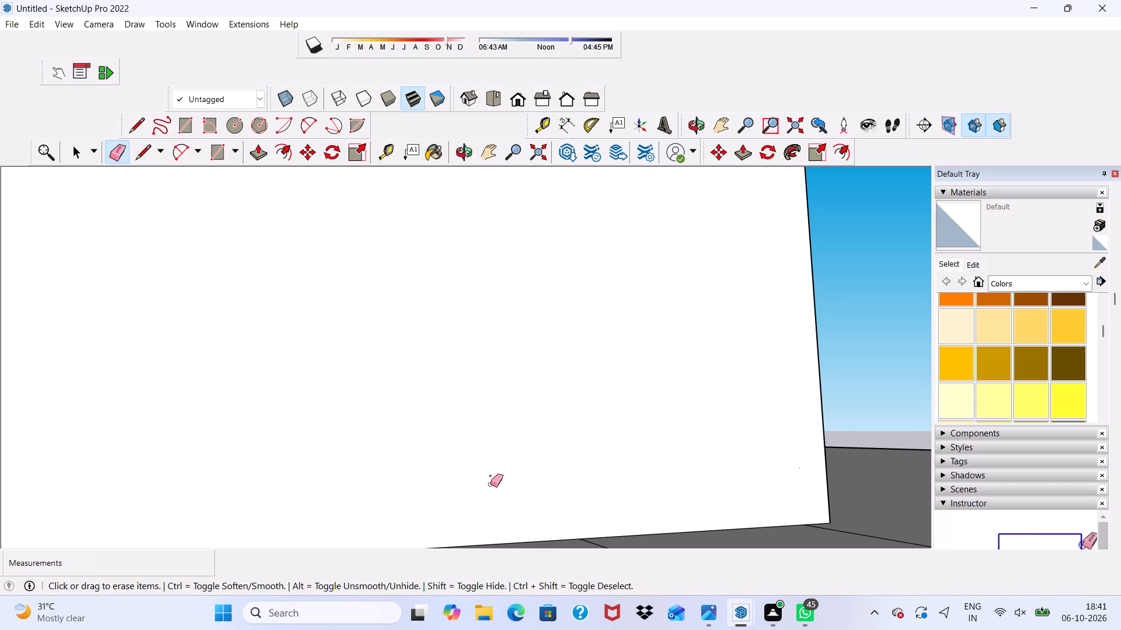
left_click_drag(490, 484, 492, 487)
scroll(492, 487, "up", 4)
scroll(492, 463, "down", 3)
key("space")
Examine the building from the front and around the opposite side, checking the slab underside, wall corners and base for leftover edges.
scroll(488, 460, "down", 3)
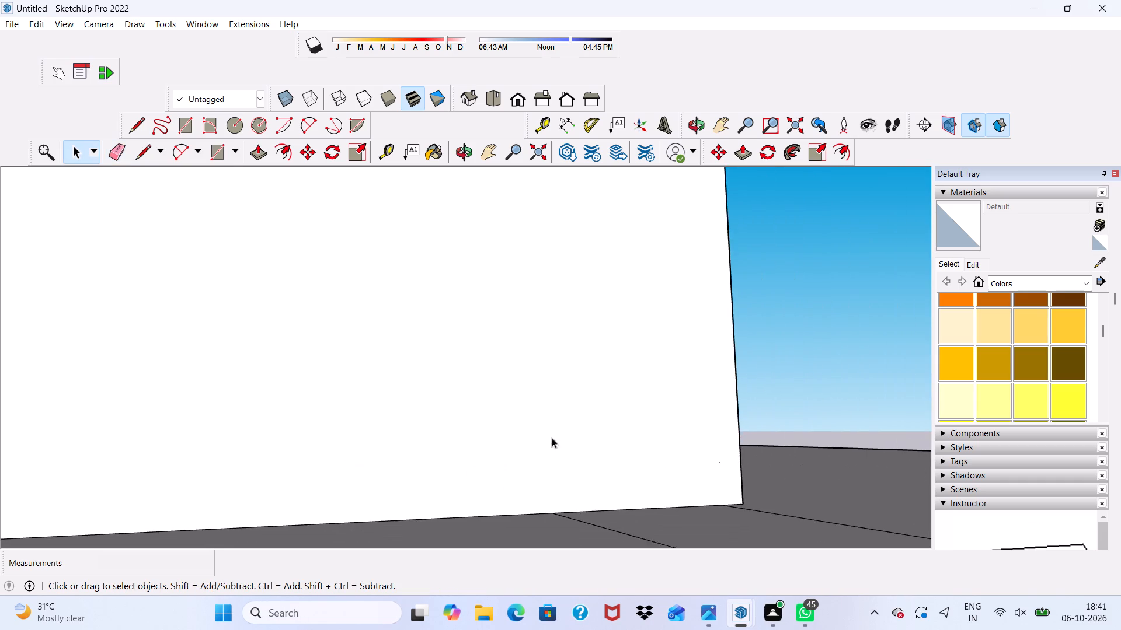
scroll(552, 437, "down", 20)
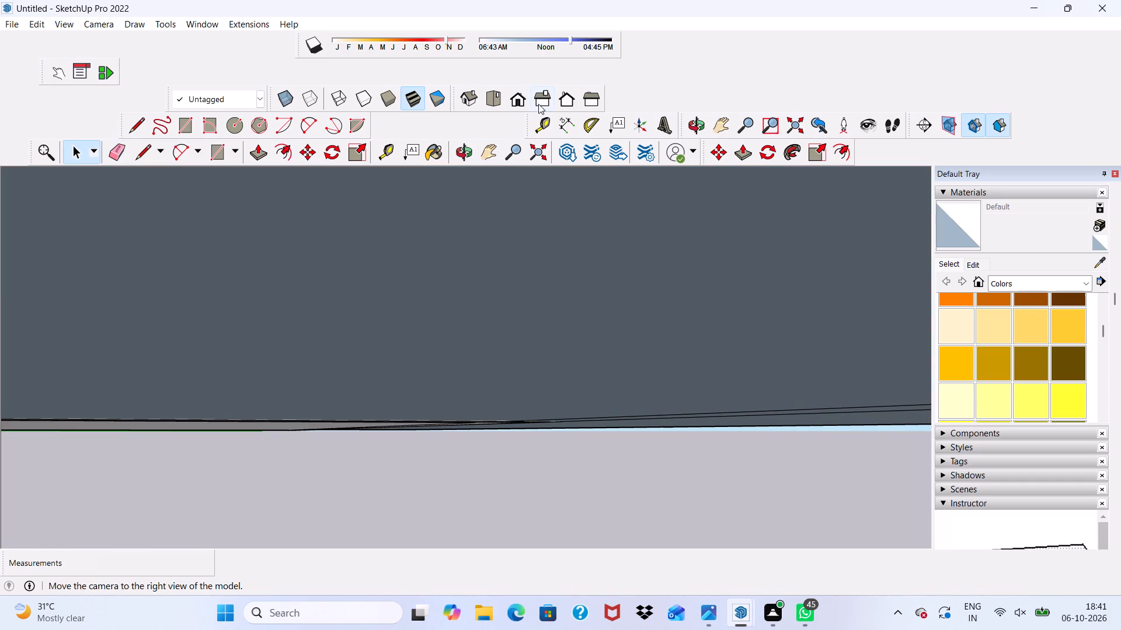
left_click(520, 99)
scroll(481, 327, "down", 6)
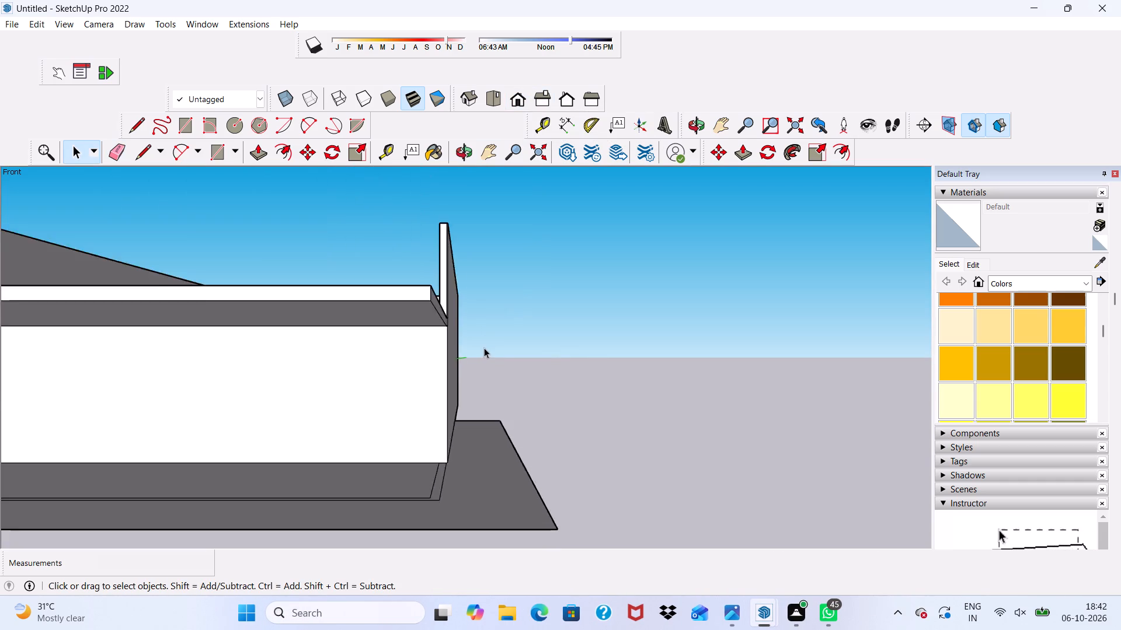
scroll(484, 348, "down", 7)
middle_click_drag(381, 390, 408, 379)
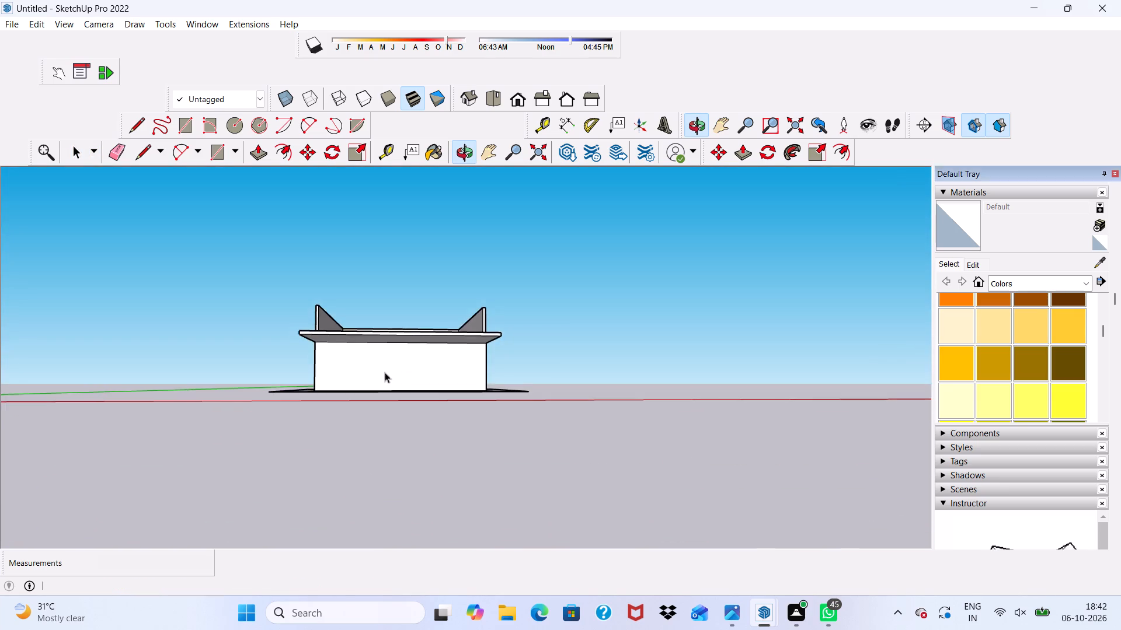
scroll(351, 348, "up", 3)
middle_click_drag(335, 331, 388, 437)
scroll(361, 460, "up", 10)
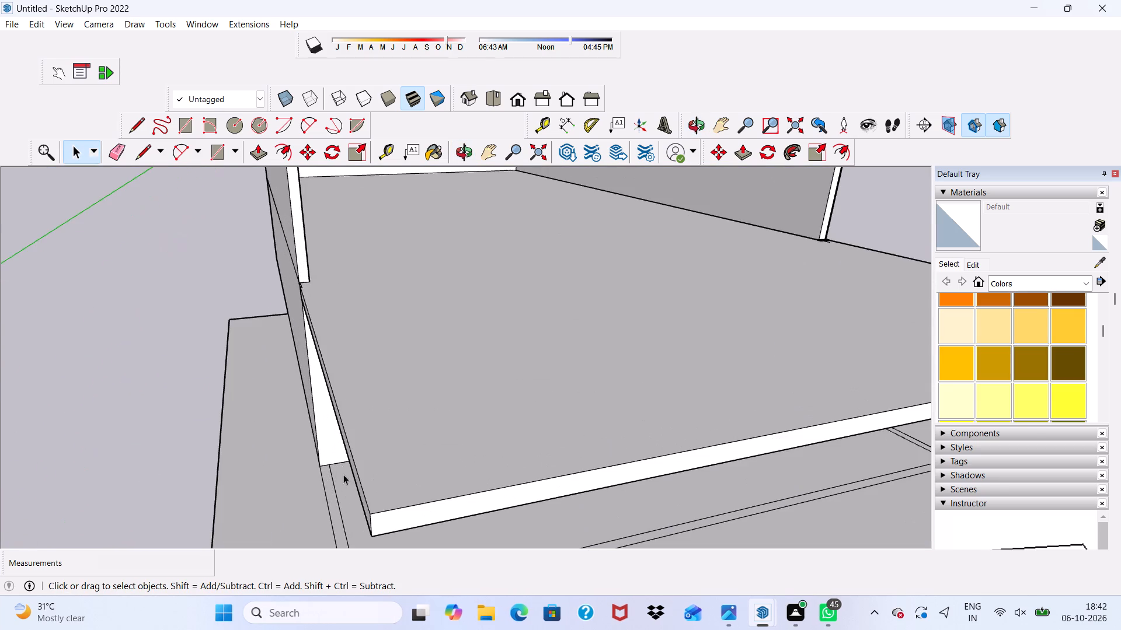
middle_click_drag(353, 484, 305, 398)
scroll(304, 398, "up", 2)
scroll(293, 401, "down", 2)
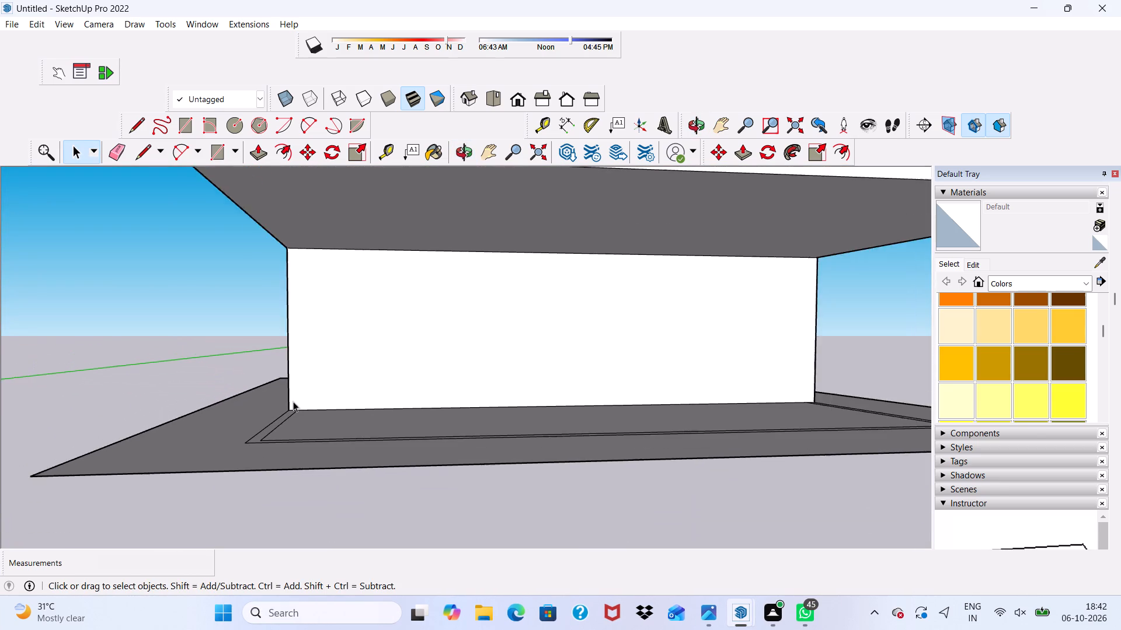
scroll(293, 401, "down", 4)
middle_click_drag(324, 421, 388, 426)
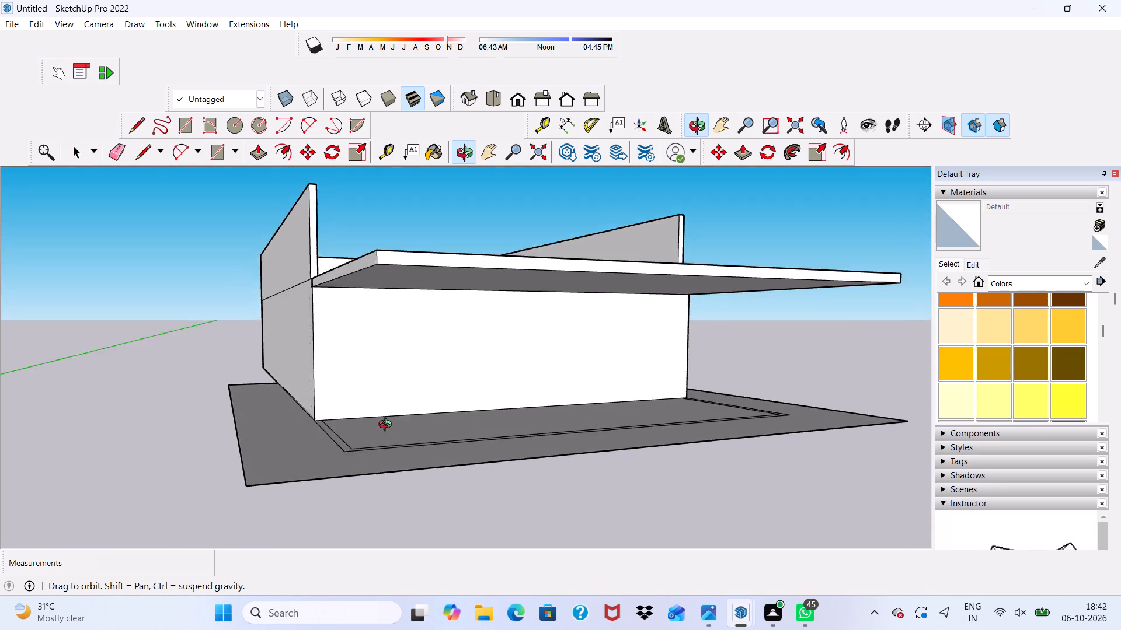
middle_click_drag(388, 426, 388, 425)
Erase the short stray vertical edge on the side wall face at the end of the projecting slab.
scroll(388, 425, "up", 5)
scroll(332, 225, "down", 1)
middle_click_drag(332, 225, 484, 270)
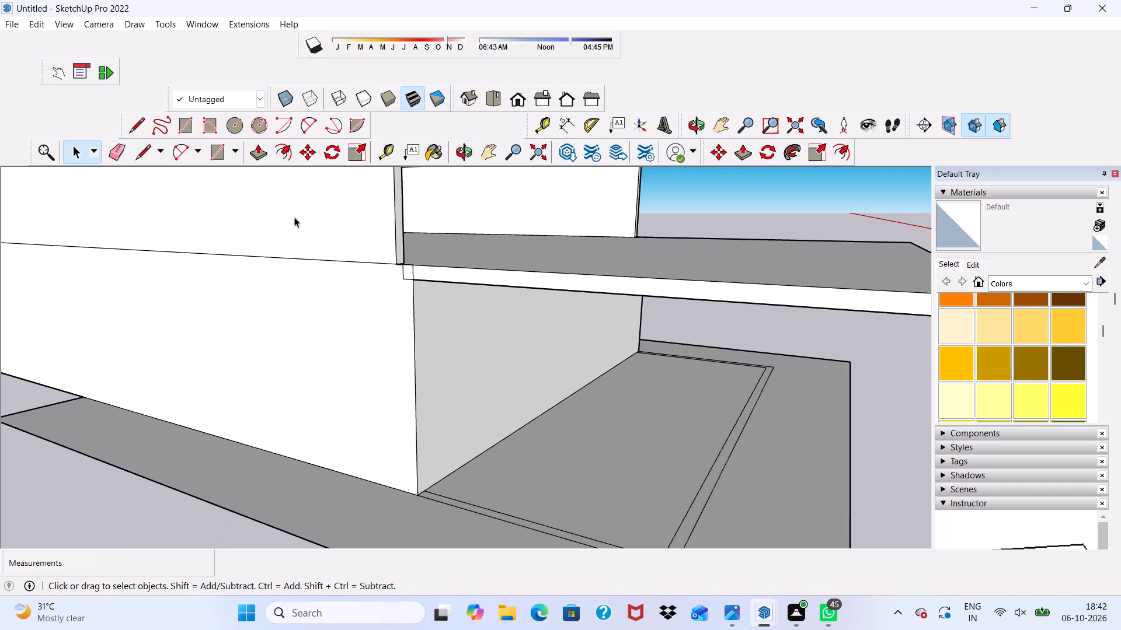
left_click(116, 154)
scroll(230, 224, "up", 3)
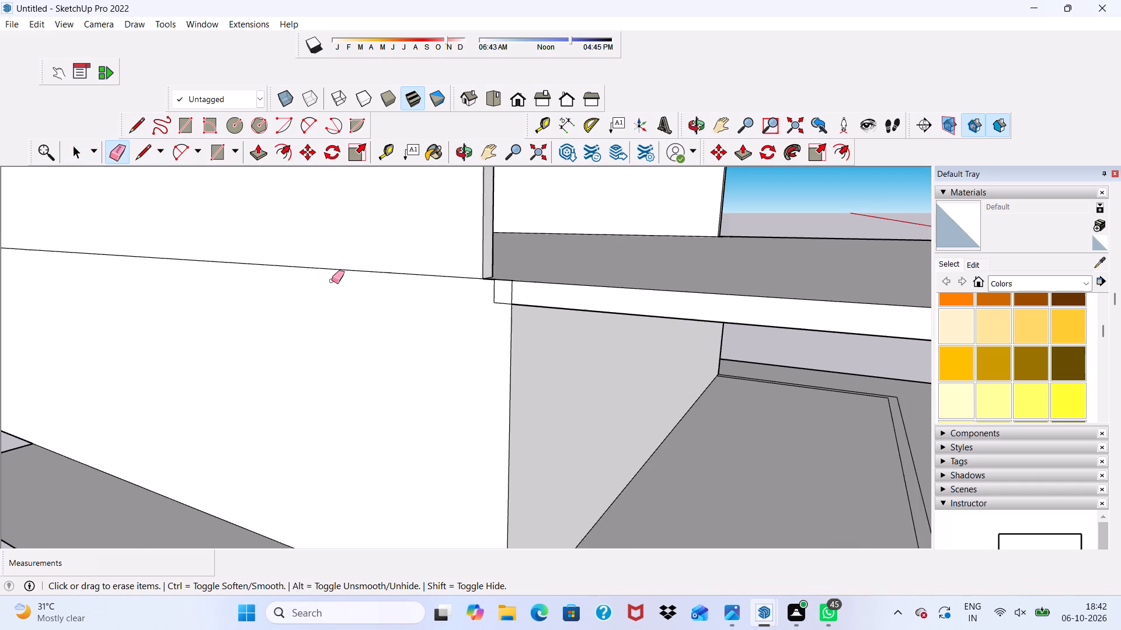
scroll(332, 281, "up", 4)
left_click(516, 278)
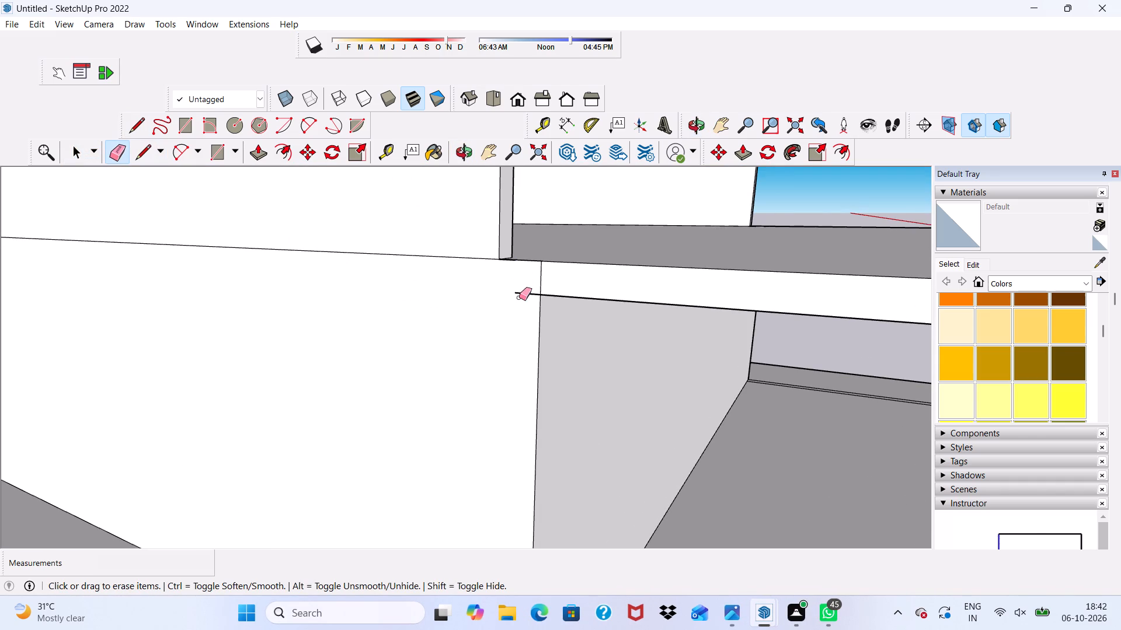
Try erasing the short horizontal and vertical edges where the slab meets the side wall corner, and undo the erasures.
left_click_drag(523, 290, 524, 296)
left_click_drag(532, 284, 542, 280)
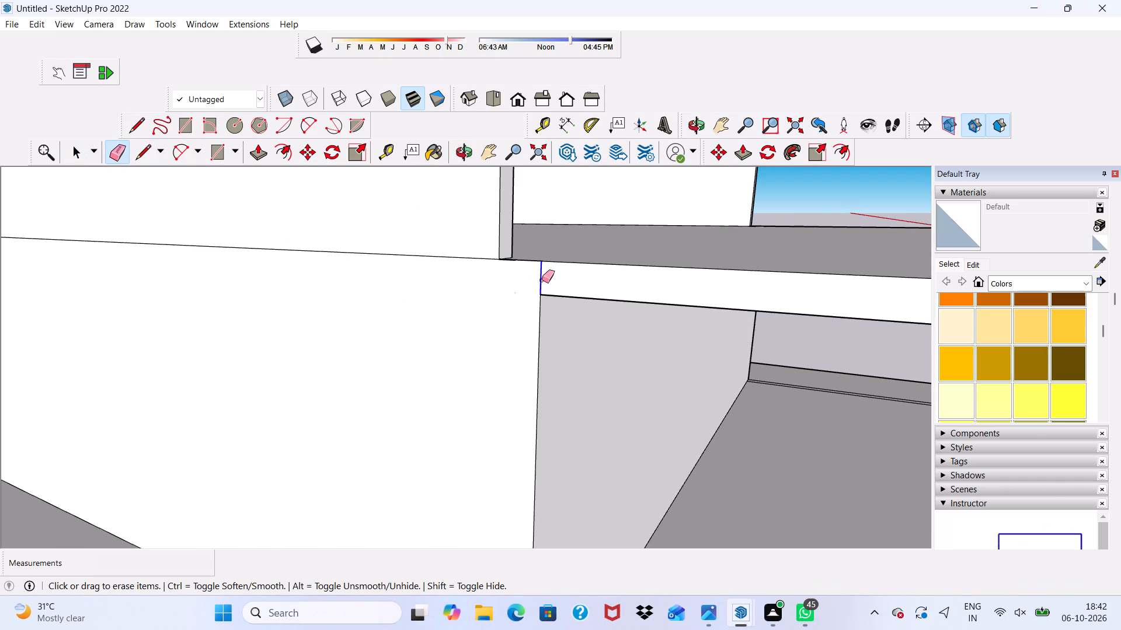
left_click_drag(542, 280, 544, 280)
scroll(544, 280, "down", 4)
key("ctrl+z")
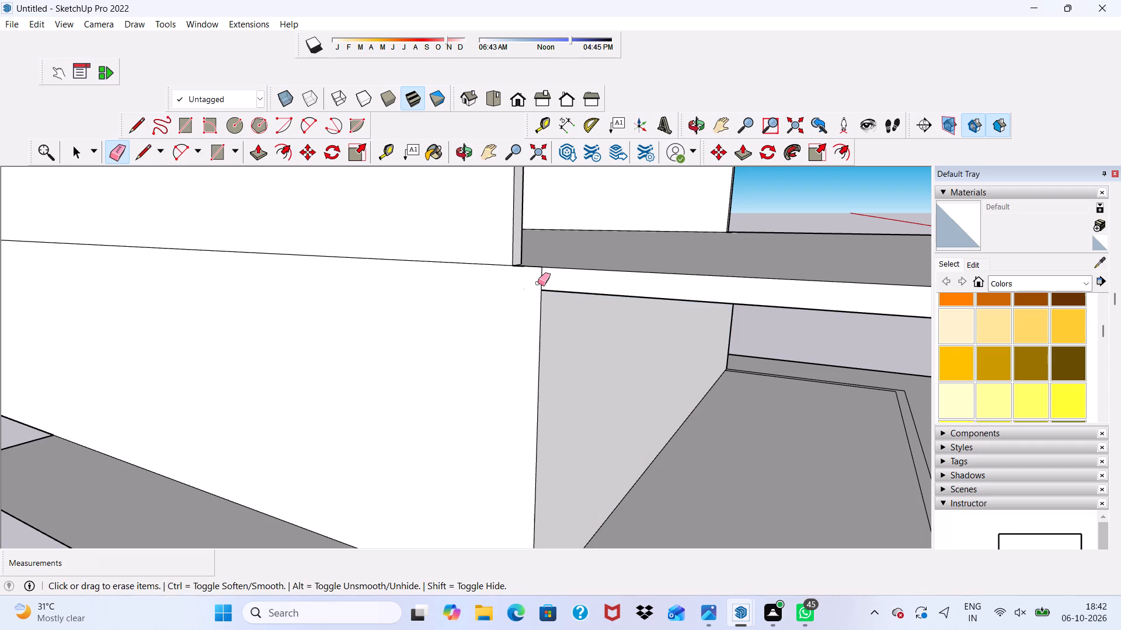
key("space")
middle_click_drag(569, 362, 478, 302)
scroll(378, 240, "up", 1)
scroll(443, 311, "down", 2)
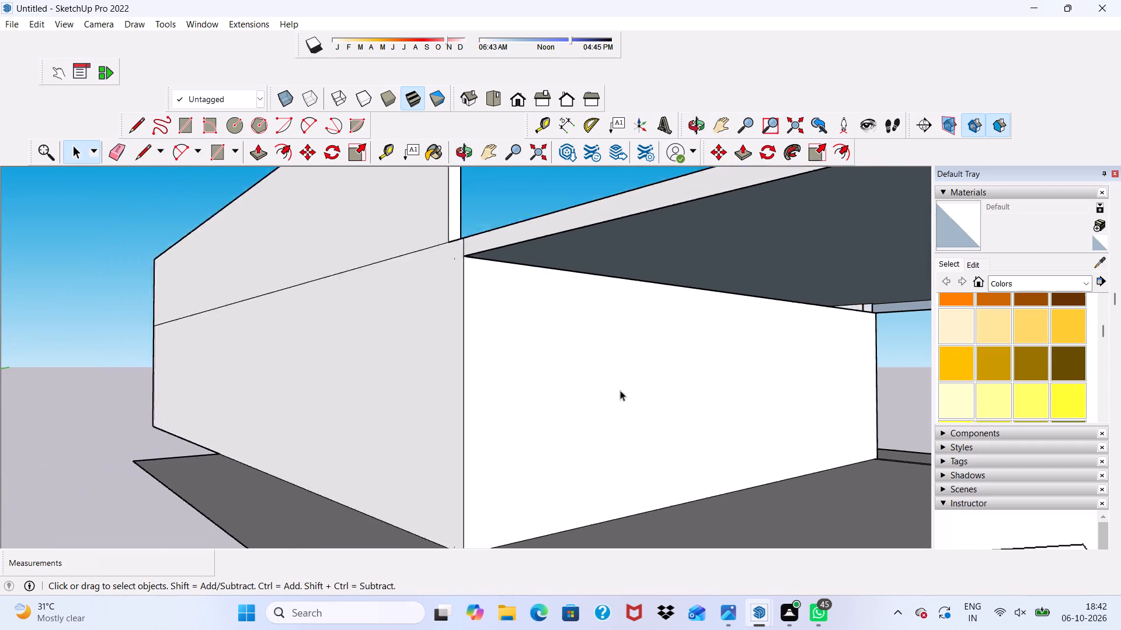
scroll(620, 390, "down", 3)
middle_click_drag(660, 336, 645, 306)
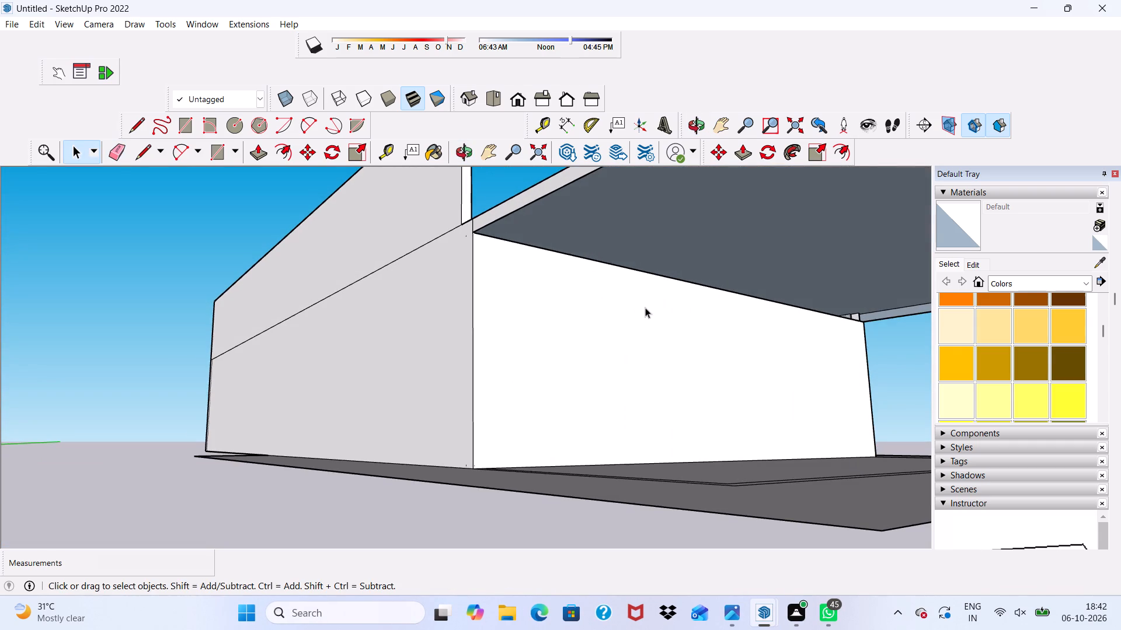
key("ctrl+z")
Examine the front of the building from above and below, covering the slab, lower wall and floor outline at the base.
scroll(645, 307, "down", 9)
middle_click_drag(699, 384, 677, 421)
scroll(699, 384, "down", 1)
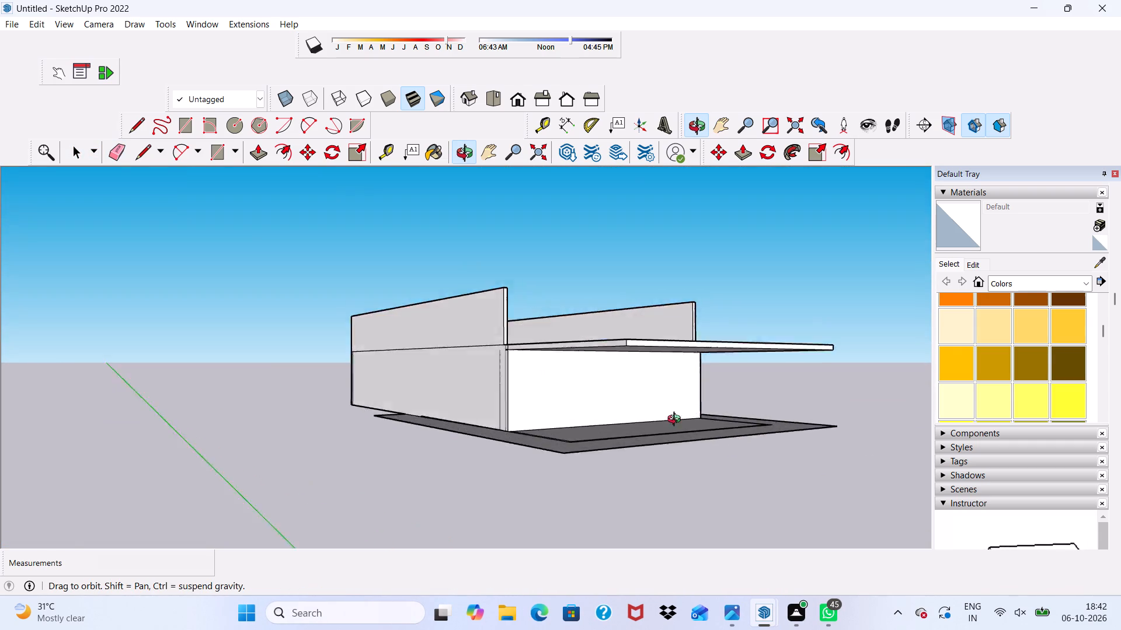
middle_click_drag(677, 421, 609, 450)
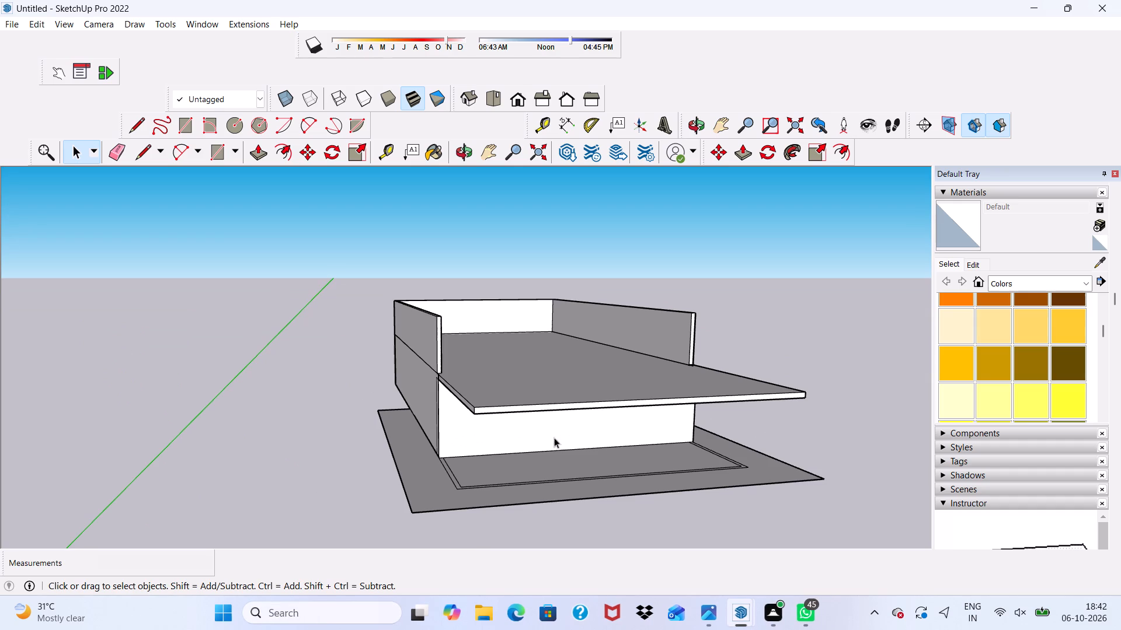
scroll(498, 498, "up", 3)
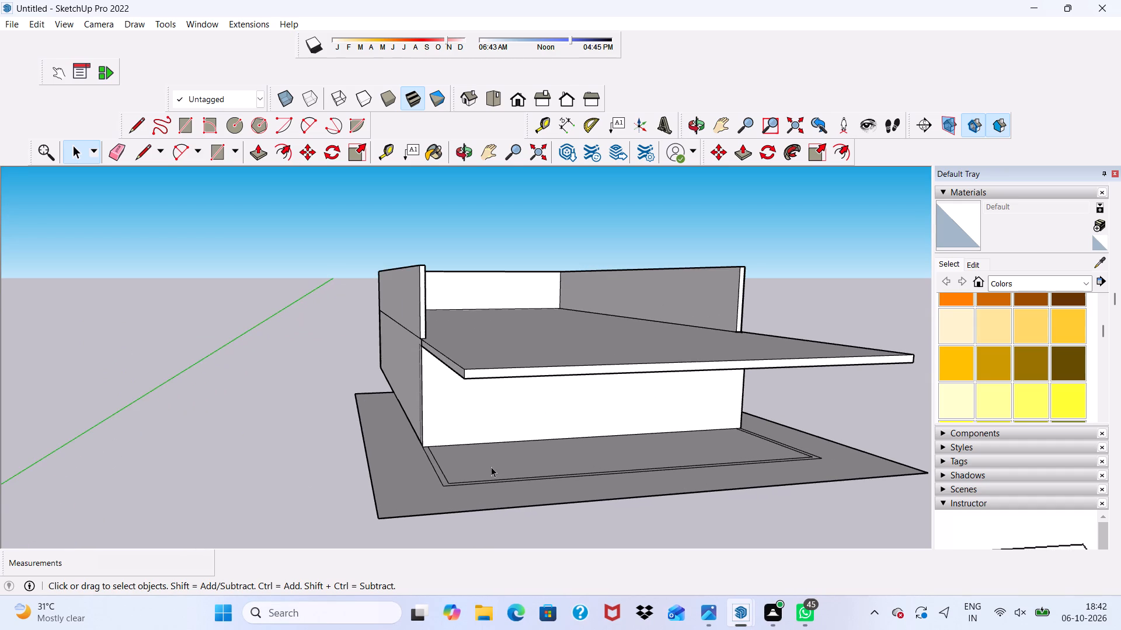
middle_click_drag(491, 467, 466, 484)
scroll(414, 412, "down", 1)
scroll(446, 453, "up", 4)
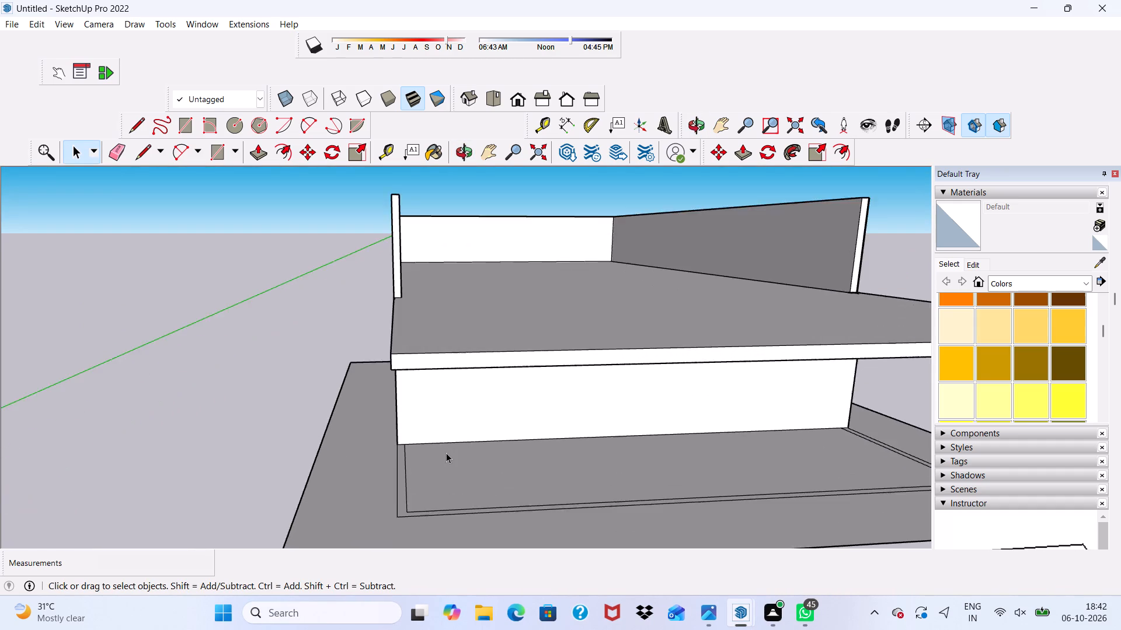
scroll(446, 453, "down", 1)
middle_click_drag(447, 453, 454, 394)
scroll(454, 394, "up", 2)
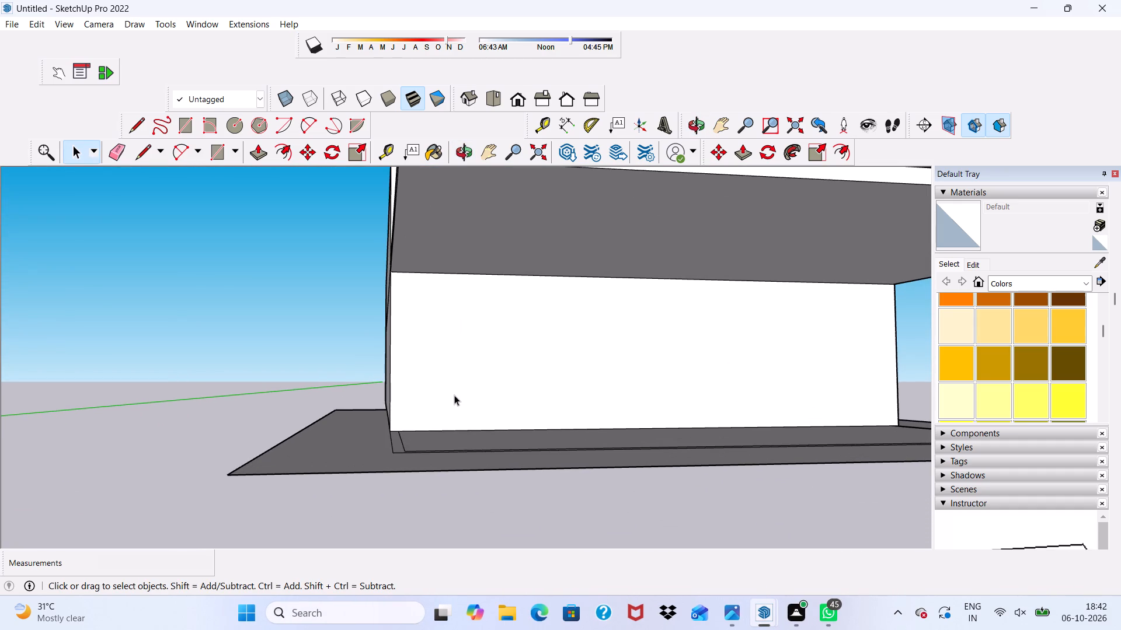
middle_click_drag(455, 395, 443, 447)
scroll(455, 406, "down", 1)
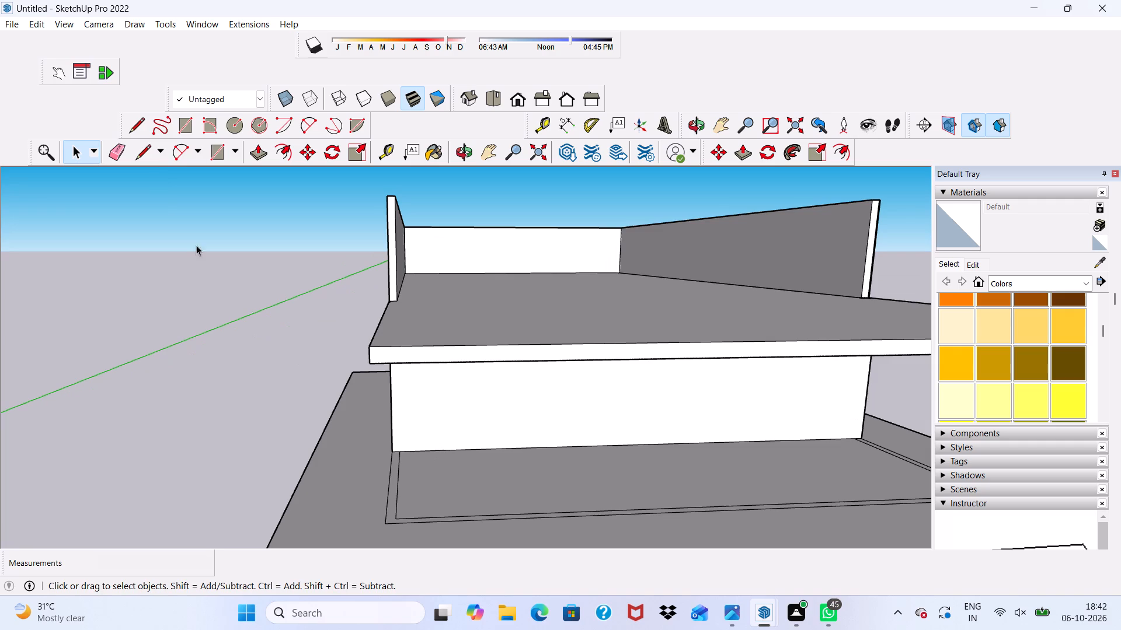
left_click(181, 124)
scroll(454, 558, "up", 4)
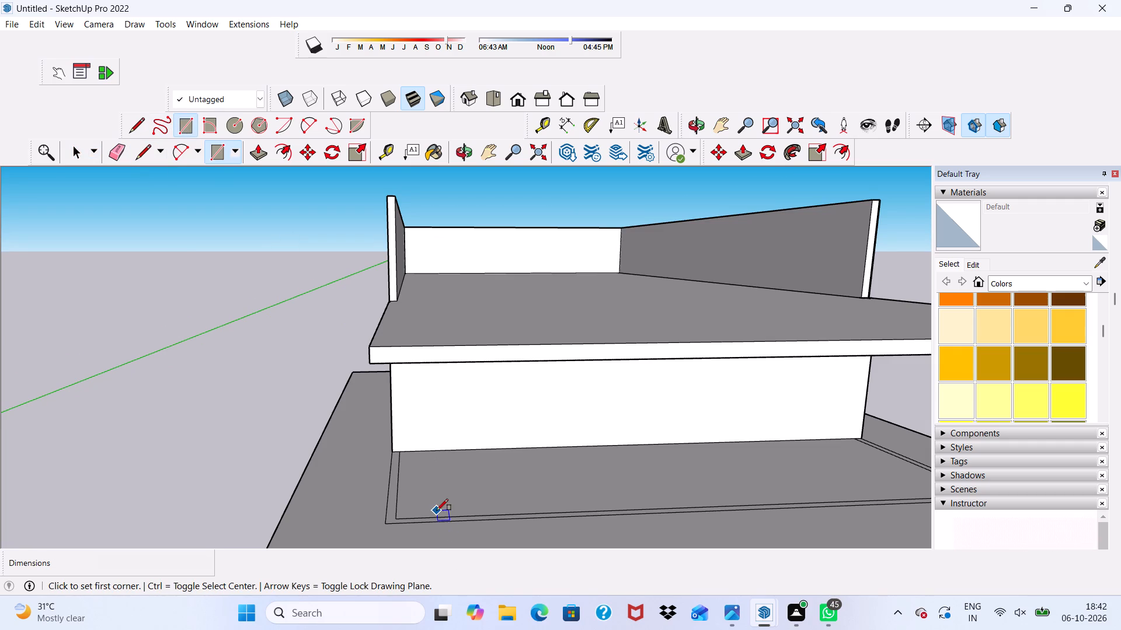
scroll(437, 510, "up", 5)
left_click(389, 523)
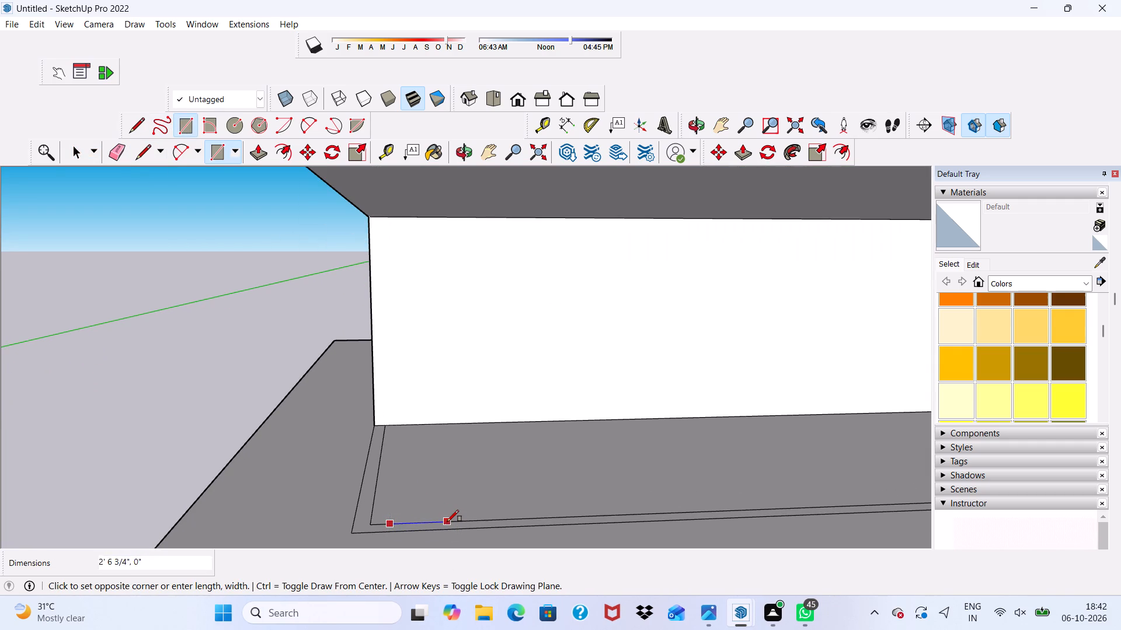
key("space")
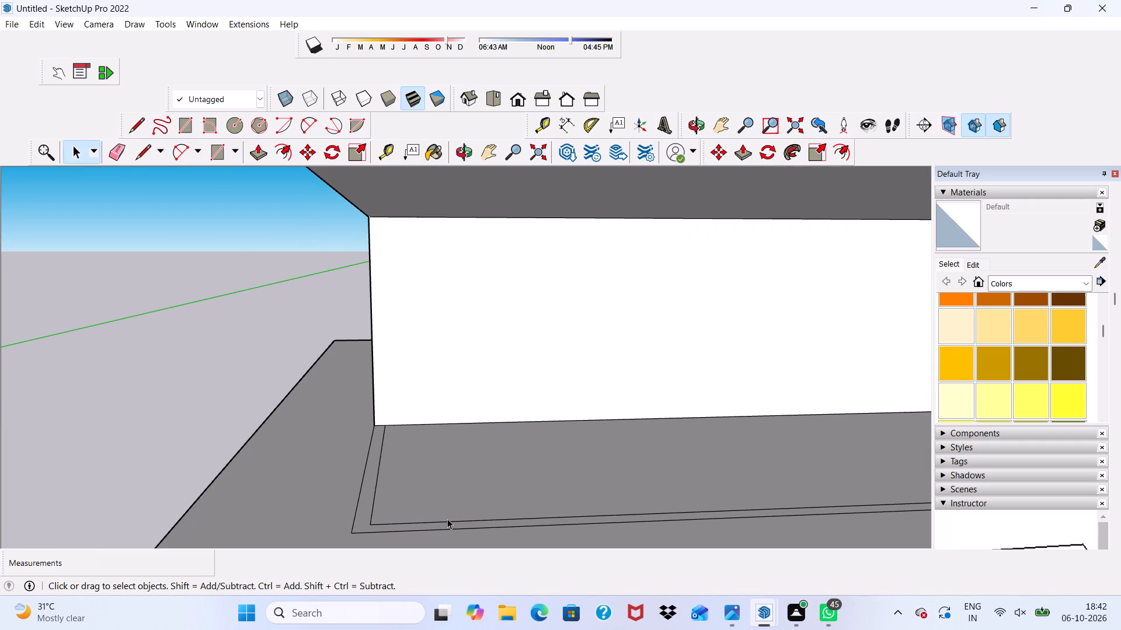
Draw a rectangle about 3' 5" by 1' 11" outward from the inner floor outline's front corner beside the side wall.
scroll(447, 518, "down", 3)
middle_click_drag(447, 518, 476, 544)
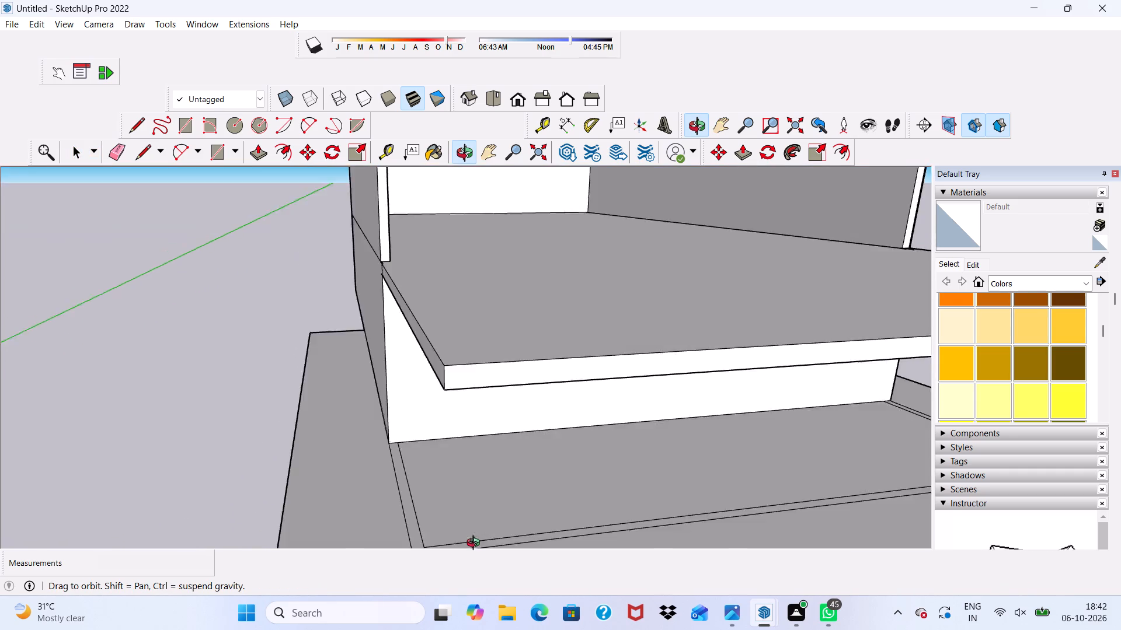
middle_click_drag(476, 544, 472, 530)
middle_click_drag(471, 523, 467, 505)
left_click_drag(185, 123, 192, 138)
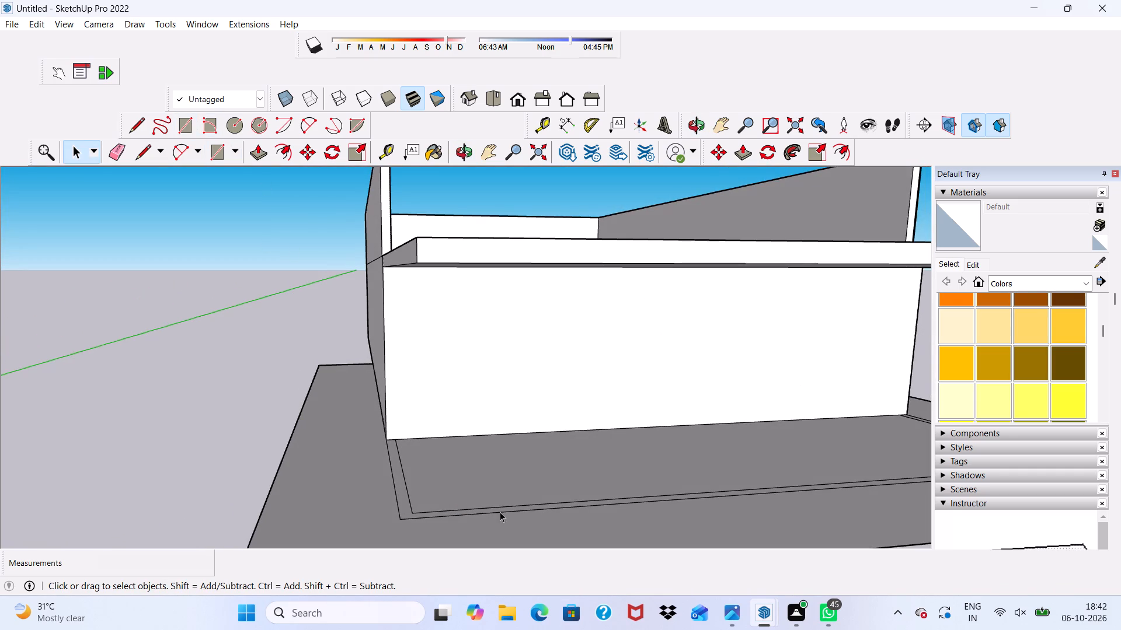
scroll(566, 629, "up", 3)
scroll(573, 618, "down", 5)
scroll(906, 629, "down", 4)
scroll(915, 537, "down", 1)
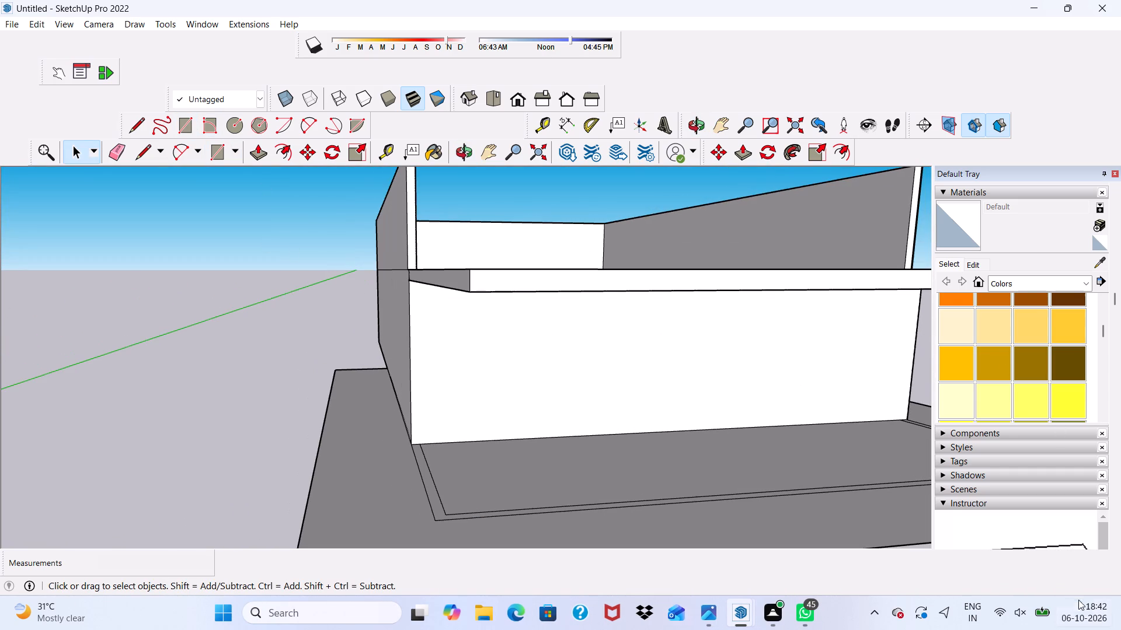
scroll(1078, 600, "down", 1)
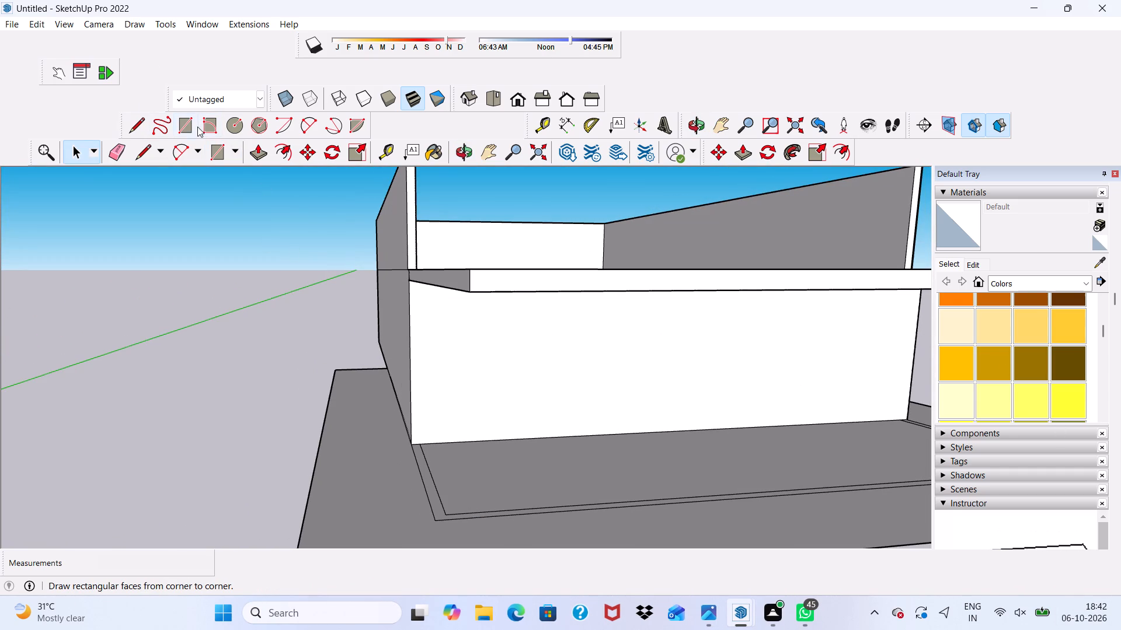
left_click(191, 124)
scroll(413, 488, "down", 3)
scroll(462, 499, "down", 3)
scroll(472, 494, "up", 6)
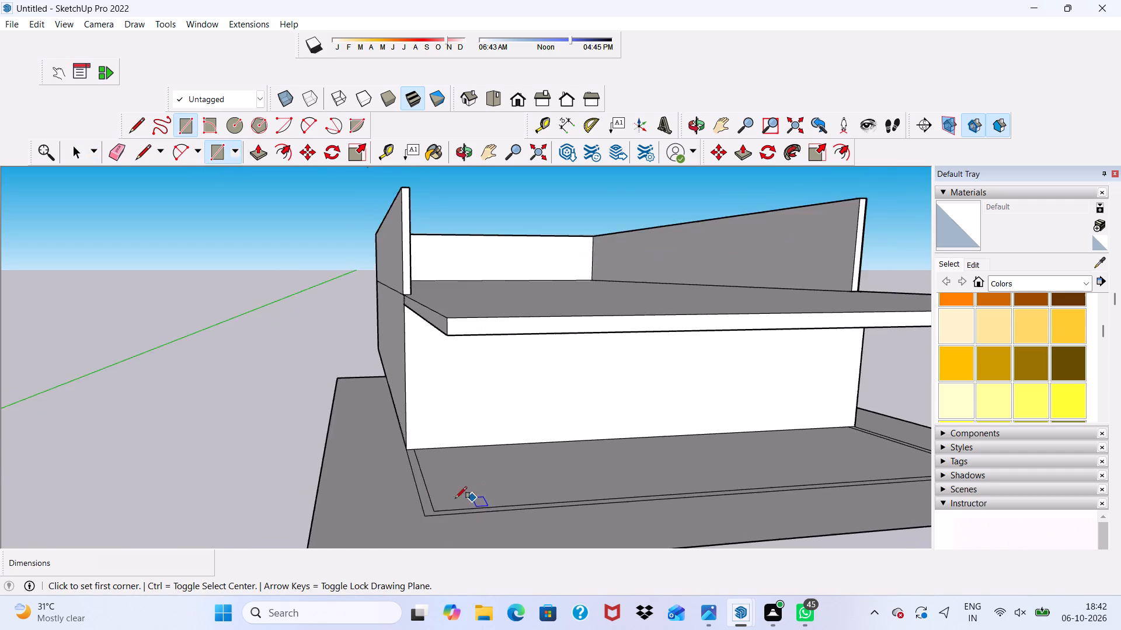
scroll(455, 498, "up", 7)
scroll(423, 496, "down", 6)
scroll(405, 504, "up", 3)
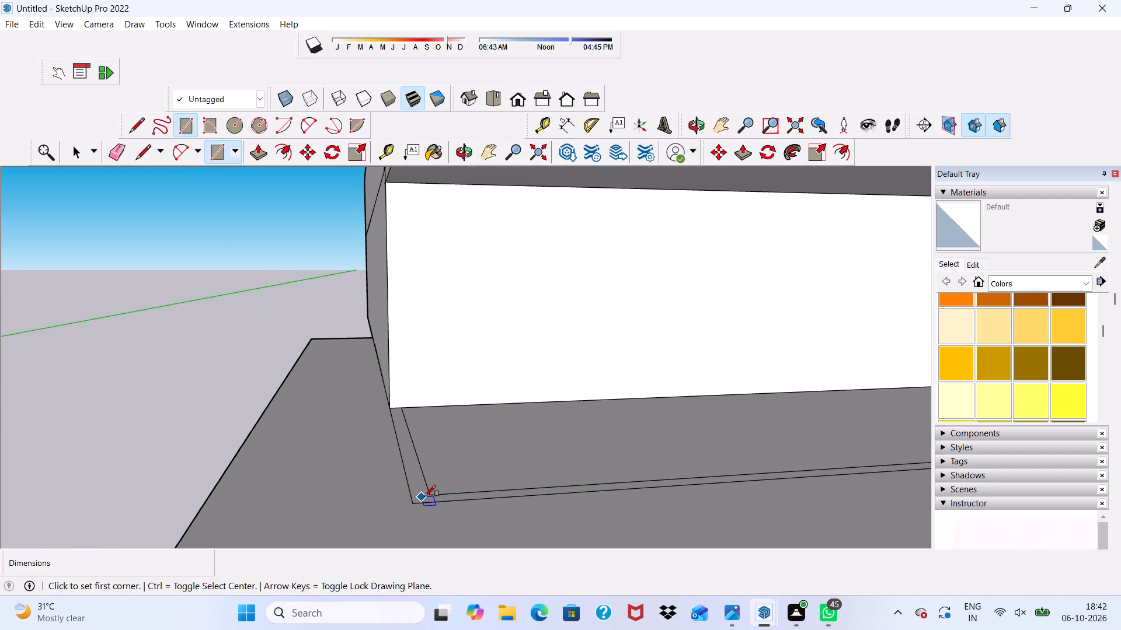
left_click(430, 495)
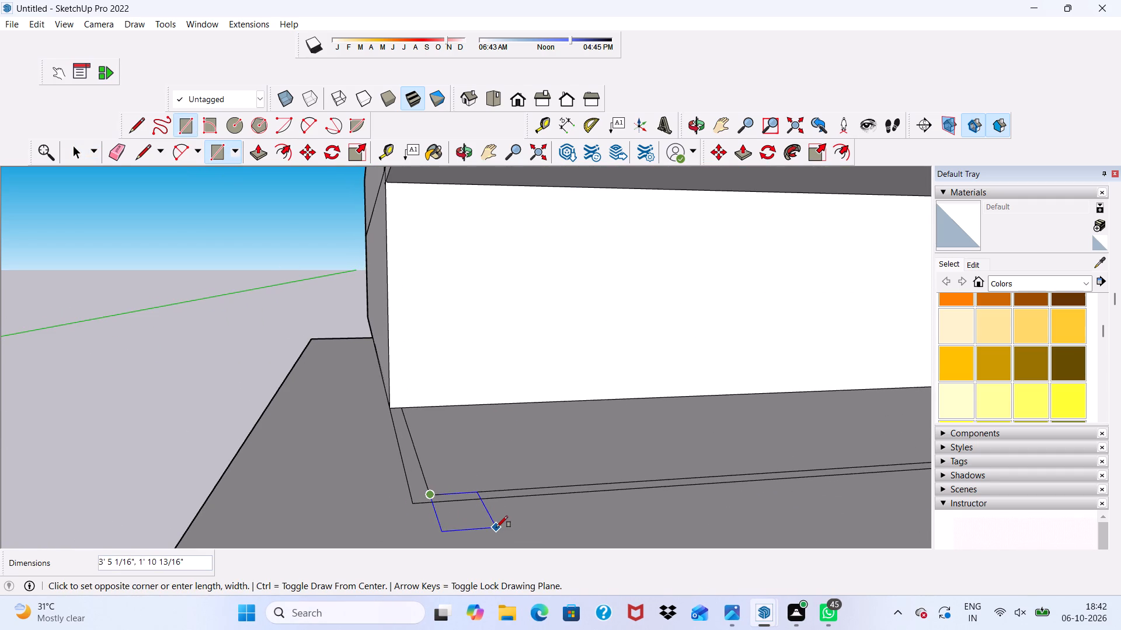
left_click(496, 527)
key("space")
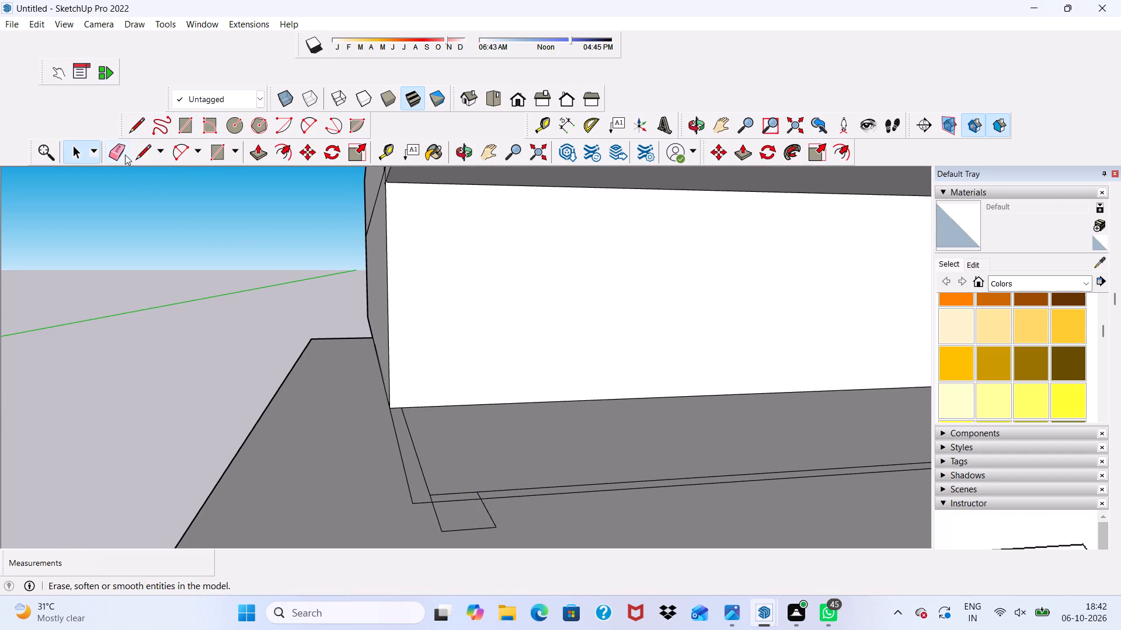
Erase the outer floor outline segment that crosses the small rectangle at the front corner.
left_click_drag(121, 151, 121, 157)
scroll(453, 430, "up", 6)
scroll(465, 506, "down", 4)
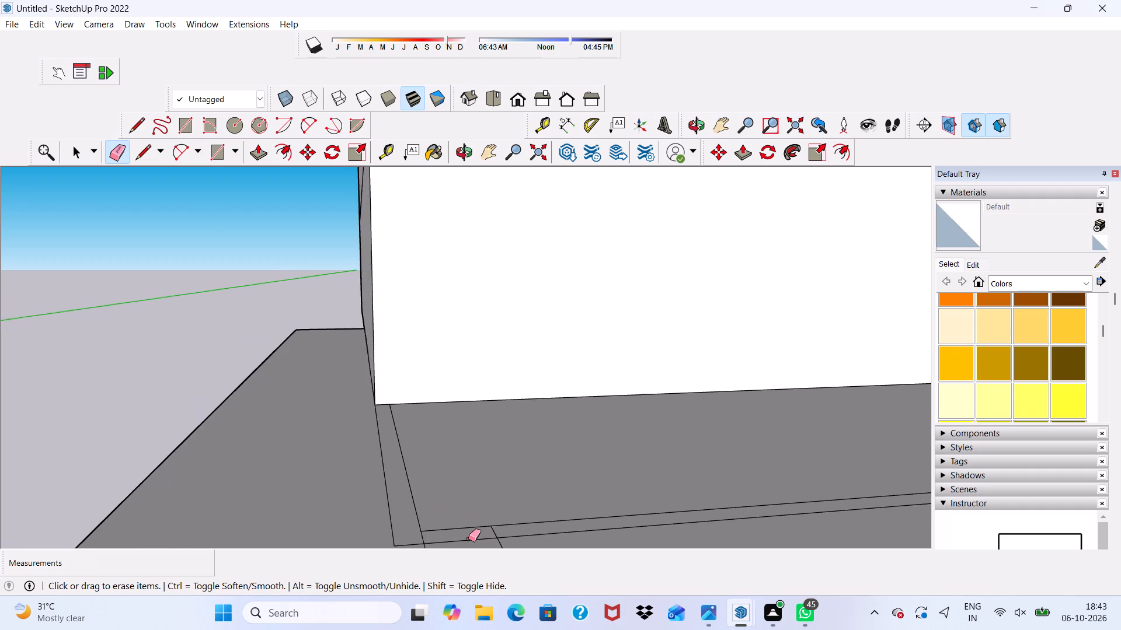
scroll(468, 539, "up", 2)
left_click(468, 539)
scroll(503, 533, "up", 3)
scroll(559, 490, "down", 2)
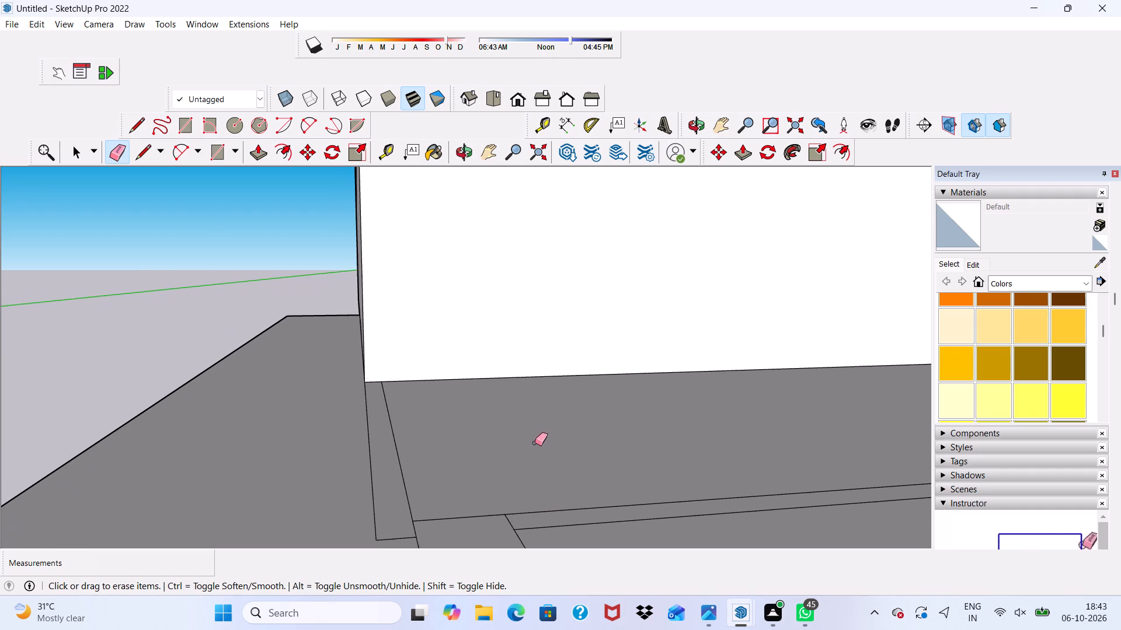
key("space")
Push/Pull the small rectangle up to the underside of the projecting slab to form a front corner column.
left_click(431, 540)
scroll(422, 523, "down", 9)
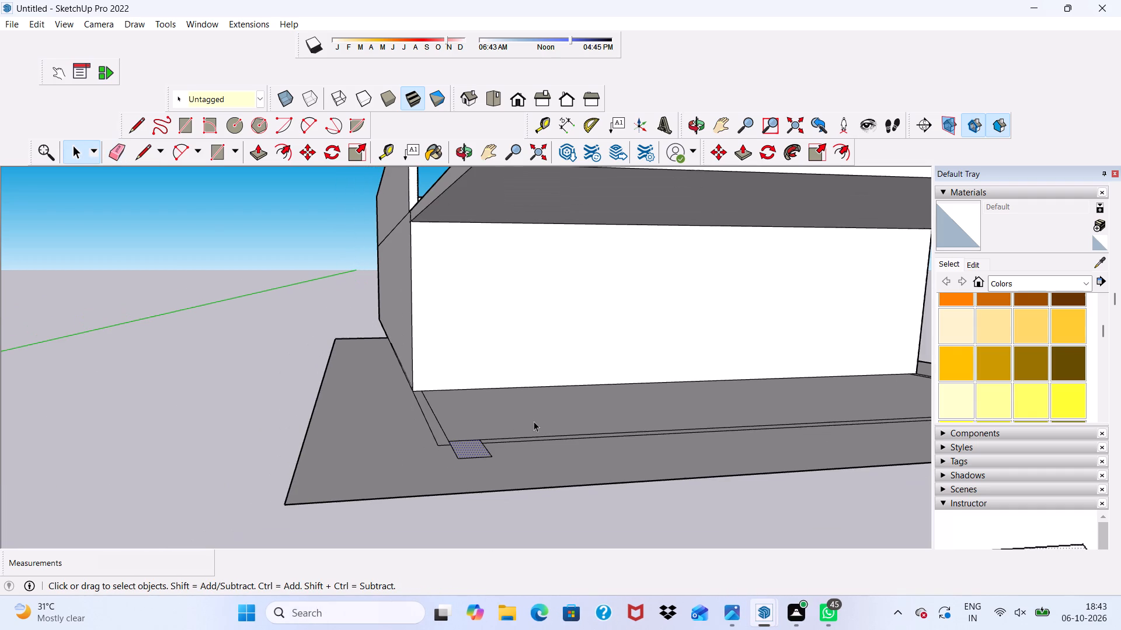
left_click(259, 148)
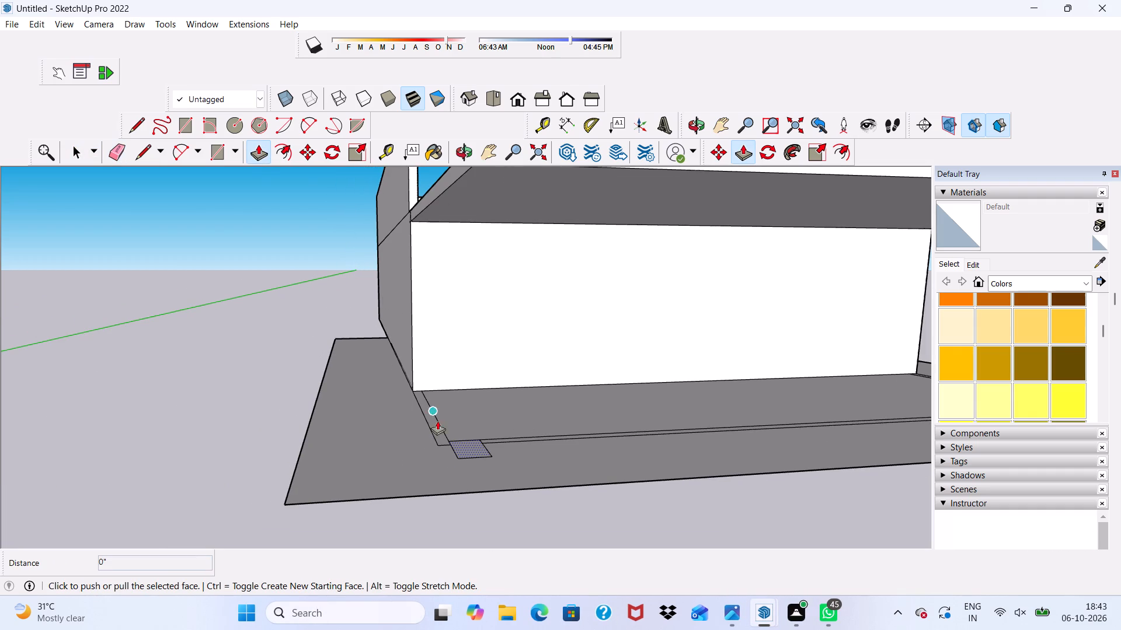
left_click(474, 441)
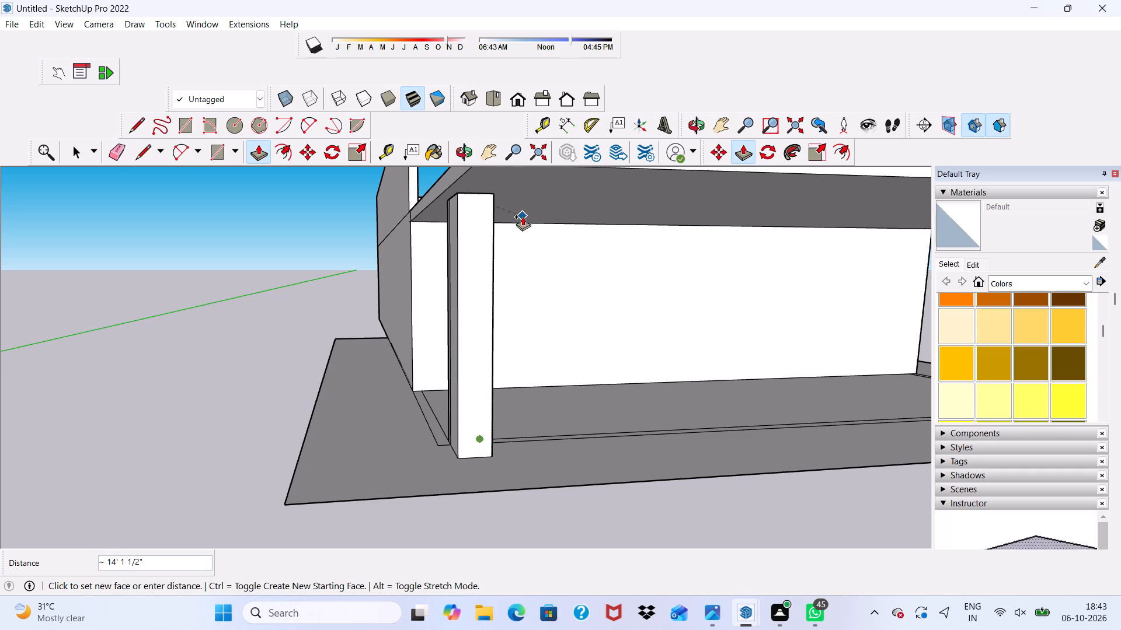
scroll(523, 216, "down", 6)
scroll(564, 263, "down", 8)
scroll(566, 262, "up", 2)
scroll(565, 262, "down", 2)
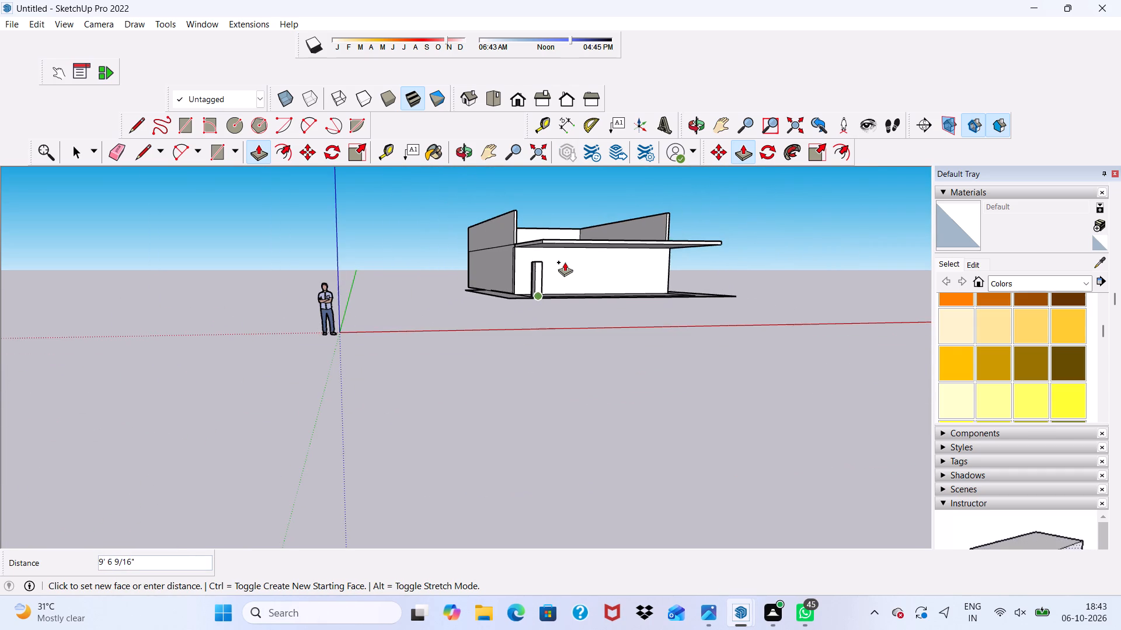
scroll(565, 245, "up", 1)
left_click(565, 244)
scroll(565, 256, "down", 2)
middle_click_drag(565, 258, 402, 271)
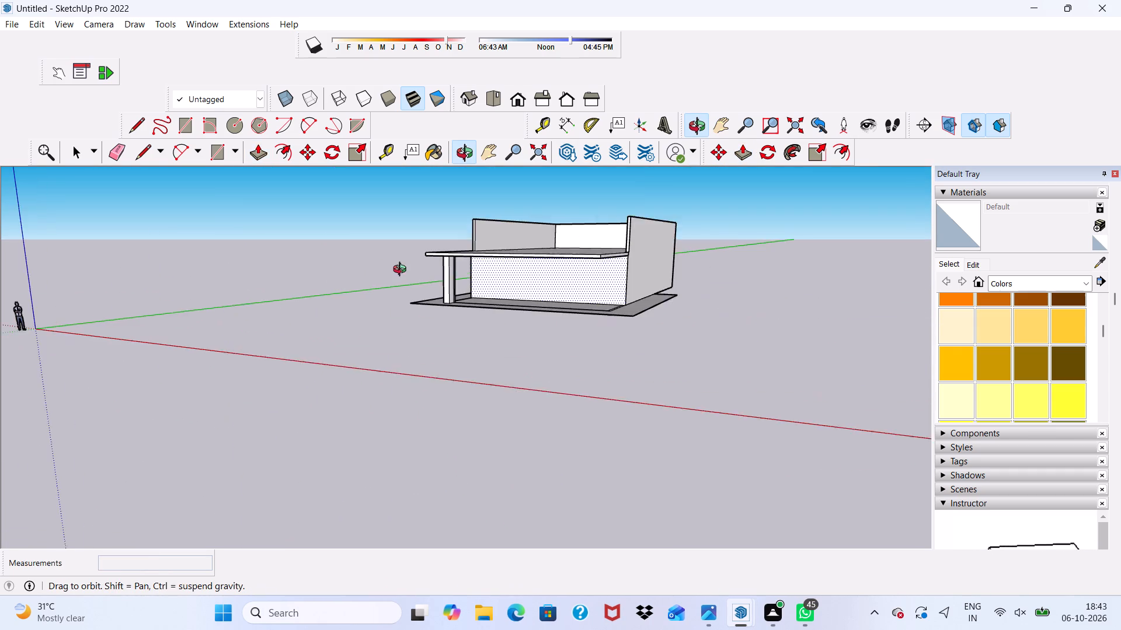
middle_click_drag(402, 271, 427, 272)
scroll(427, 272, "up", 3)
key("space")
Examine the new column from the front and both sides, checking where it meets the slab and the base.
scroll(504, 294, "up", 9)
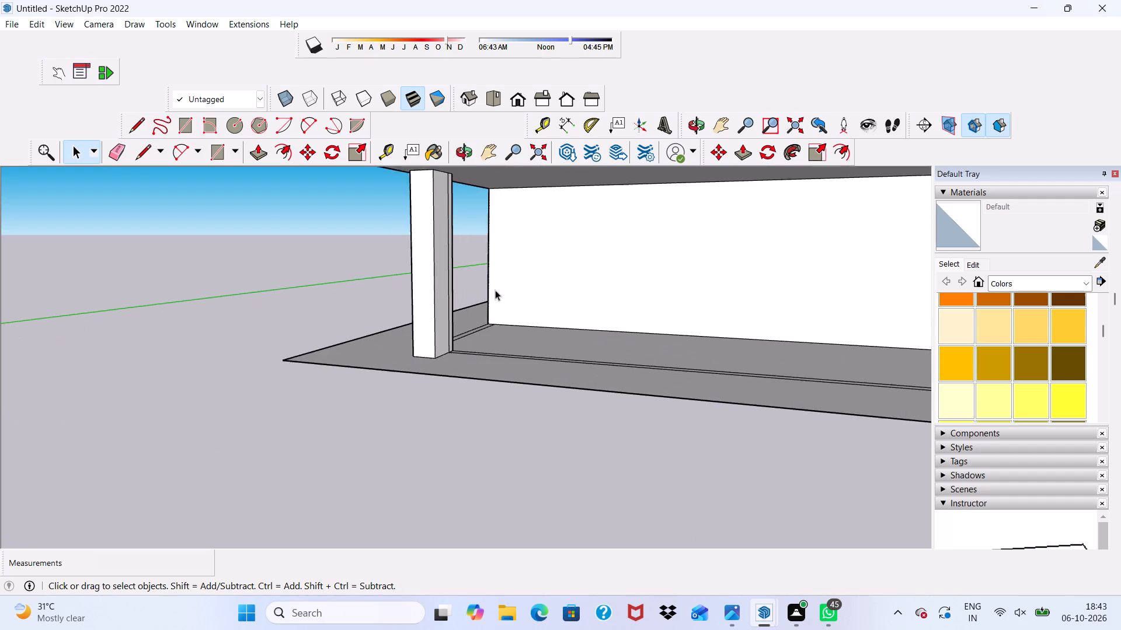
scroll(448, 288, "down", 1)
middle_click_drag(445, 290, 555, 281)
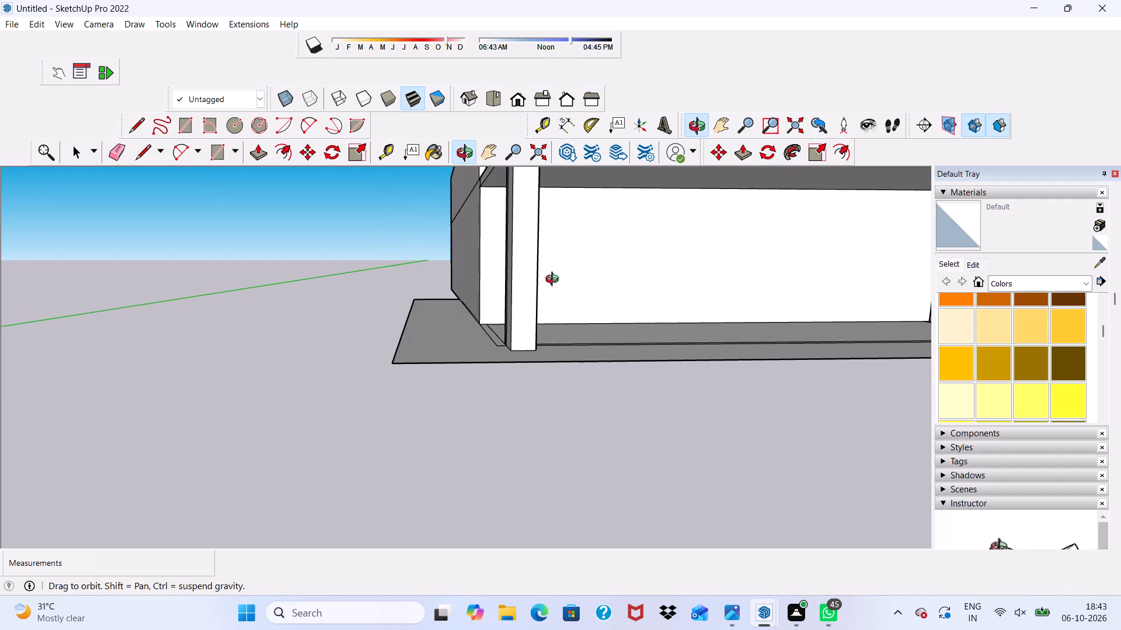
middle_click_drag(555, 281, 579, 283)
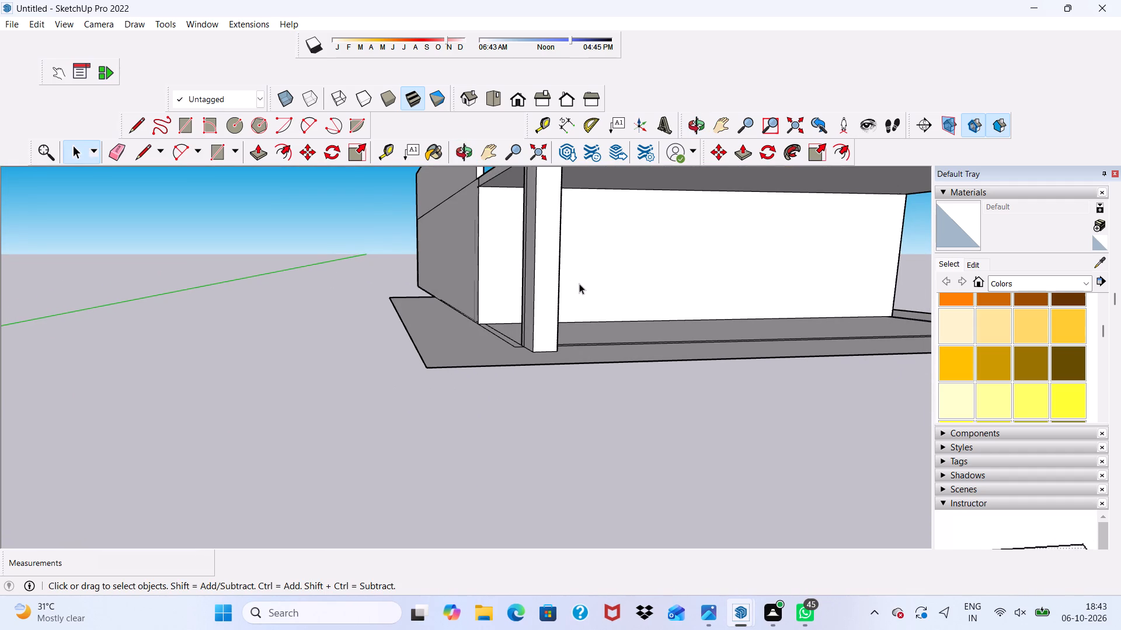
middle_click_drag(587, 284, 569, 299)
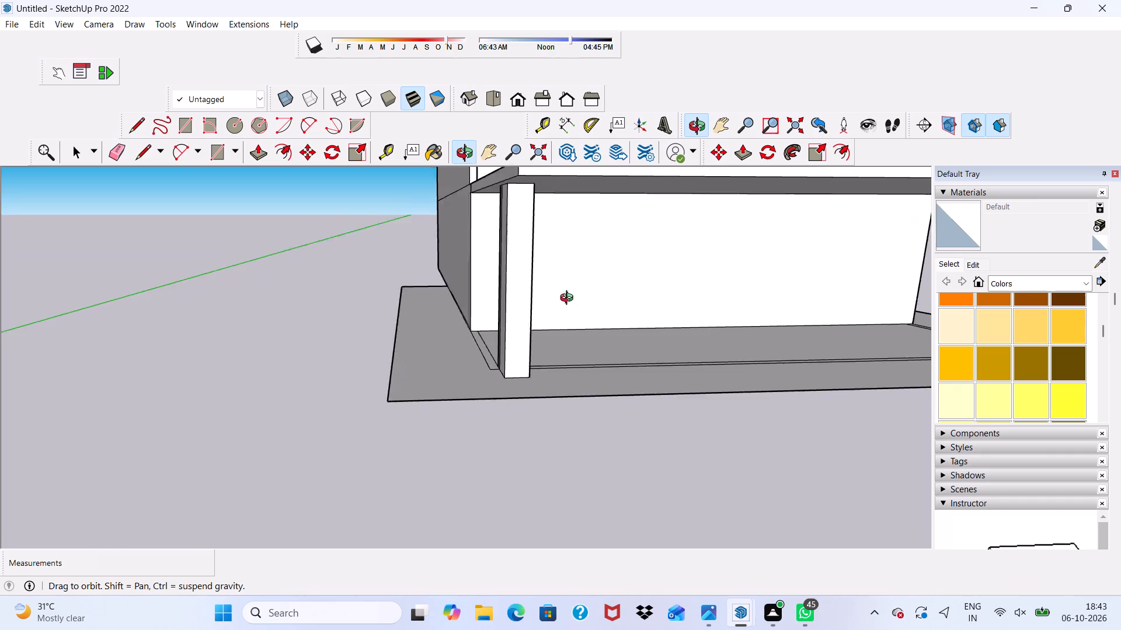
middle_click_drag(569, 299, 504, 305)
scroll(456, 309, "down", 1)
scroll(514, 297, "down", 6)
middle_click_drag(410, 288, 486, 258)
scroll(486, 258, "up", 4)
scroll(486, 258, "down", 4)
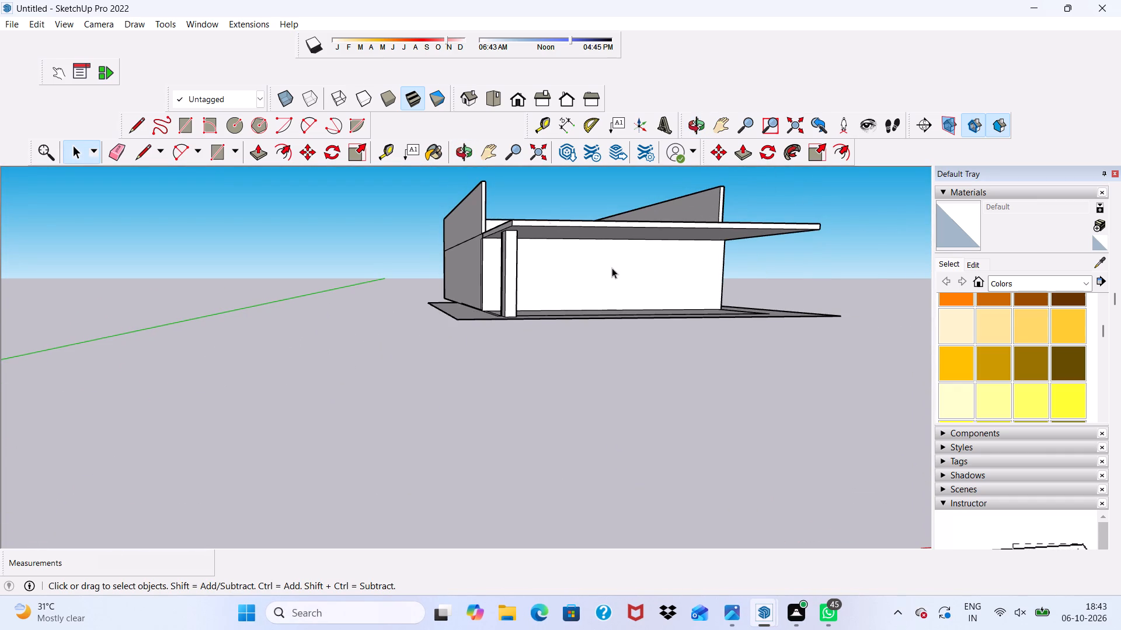
scroll(604, 278, "up", 4)
middle_click_drag(603, 278, 603, 278)
scroll(603, 278, "down", 1)
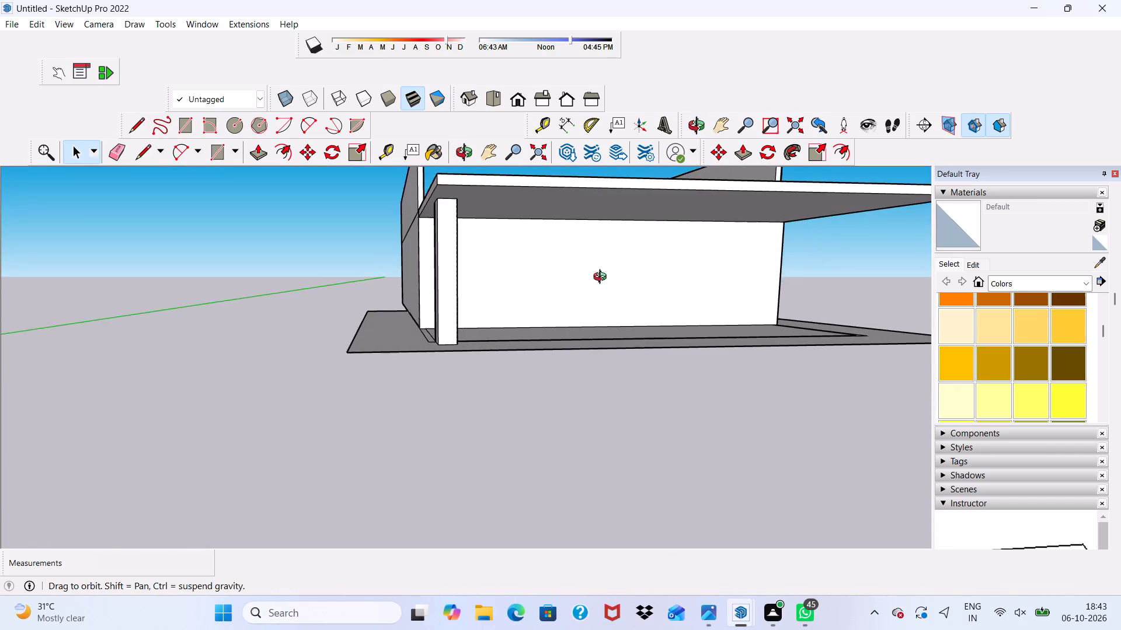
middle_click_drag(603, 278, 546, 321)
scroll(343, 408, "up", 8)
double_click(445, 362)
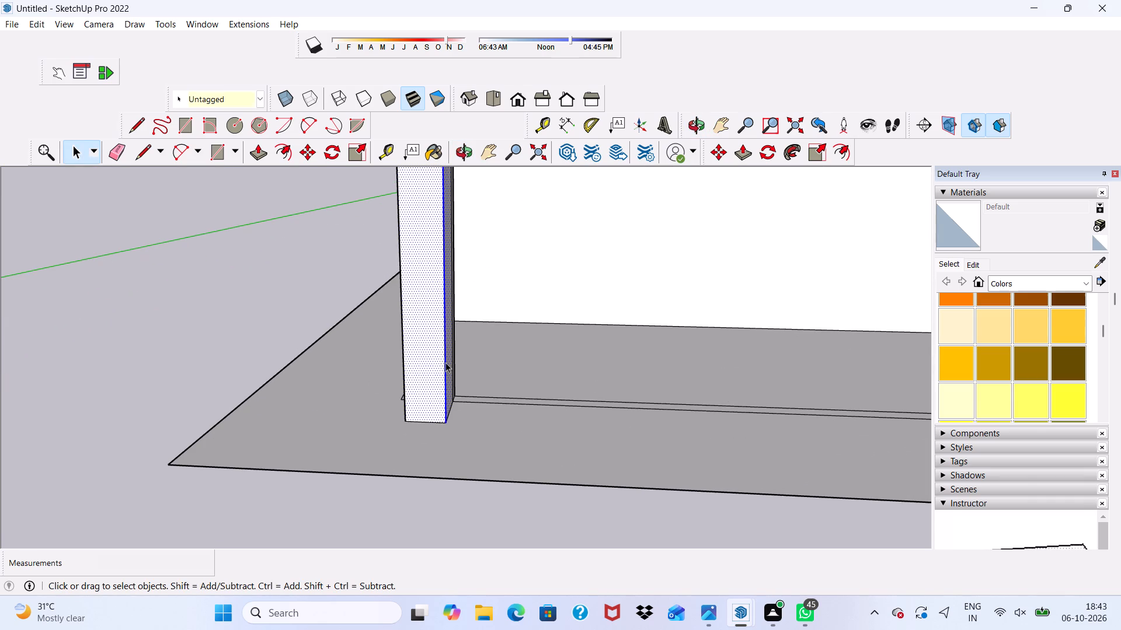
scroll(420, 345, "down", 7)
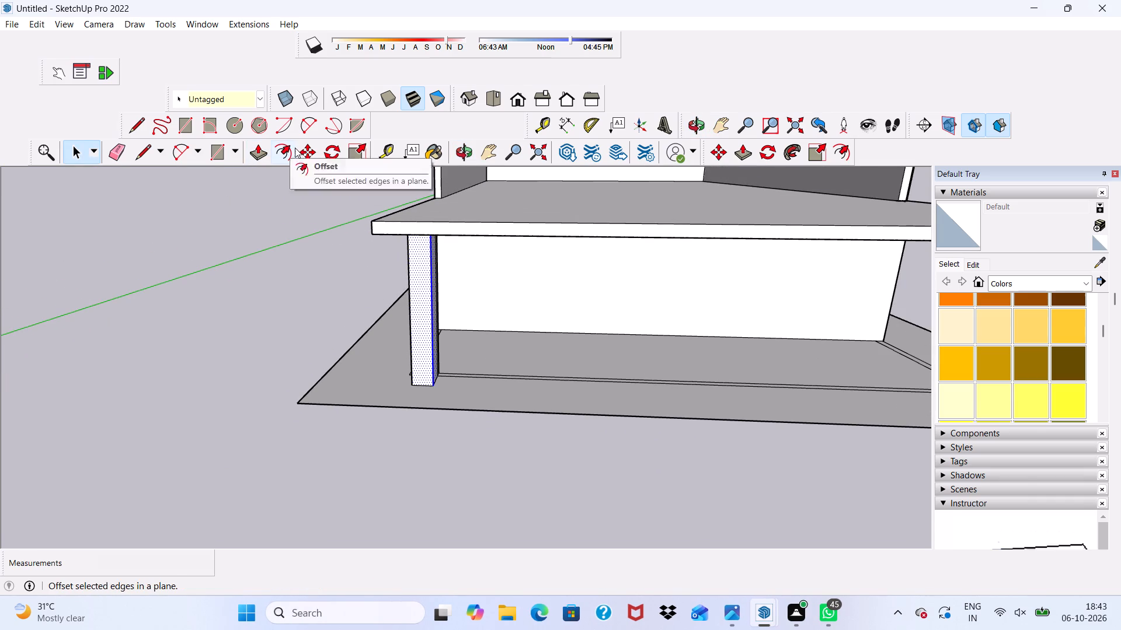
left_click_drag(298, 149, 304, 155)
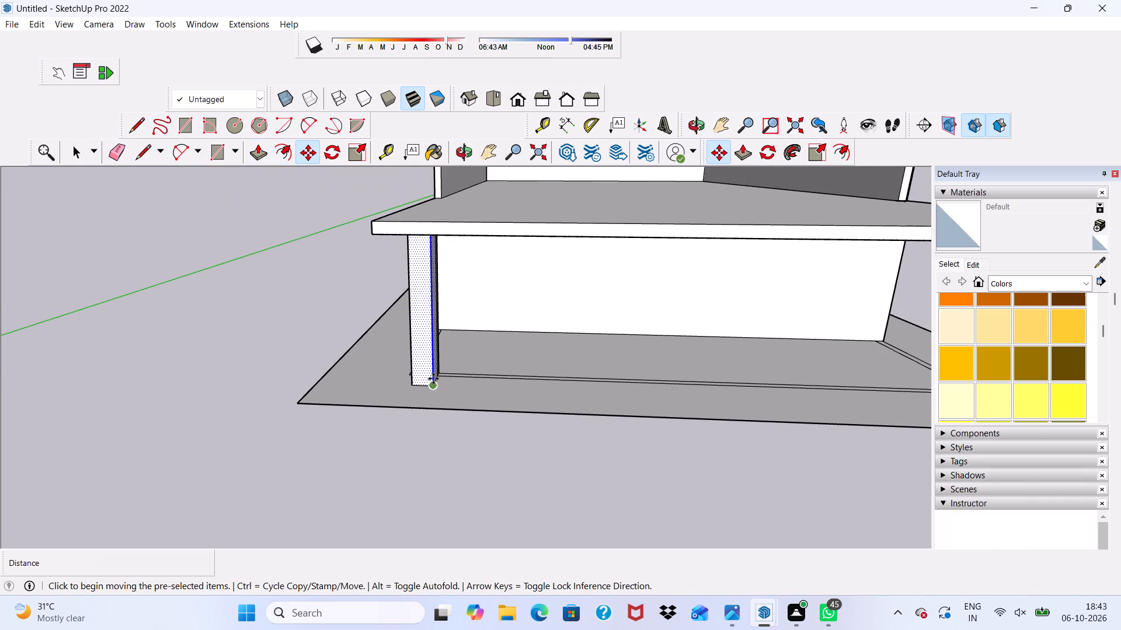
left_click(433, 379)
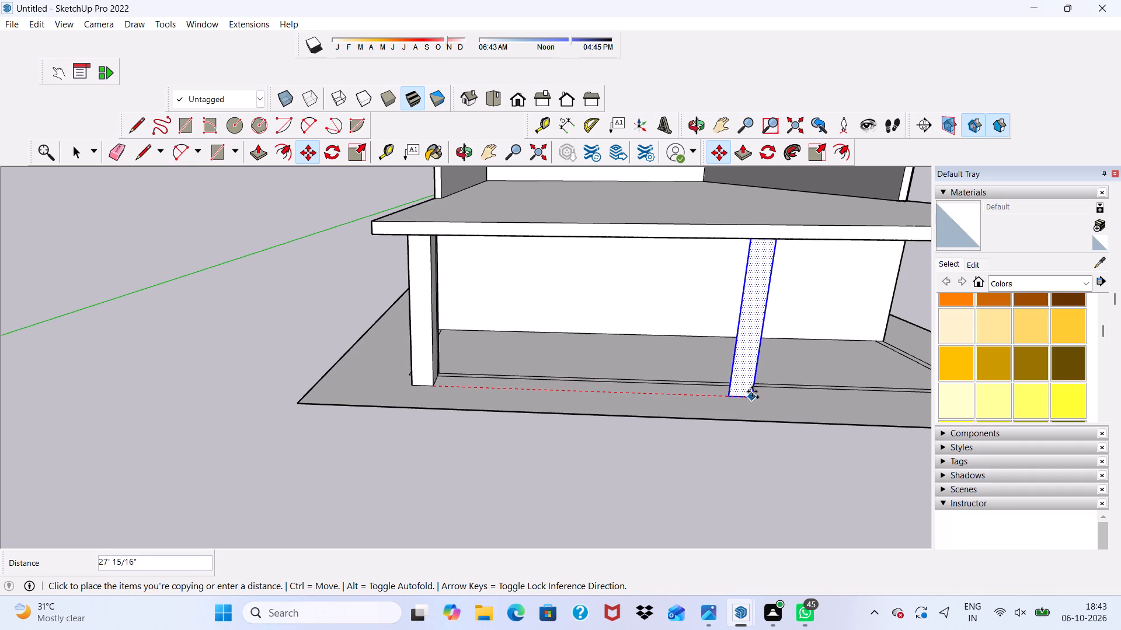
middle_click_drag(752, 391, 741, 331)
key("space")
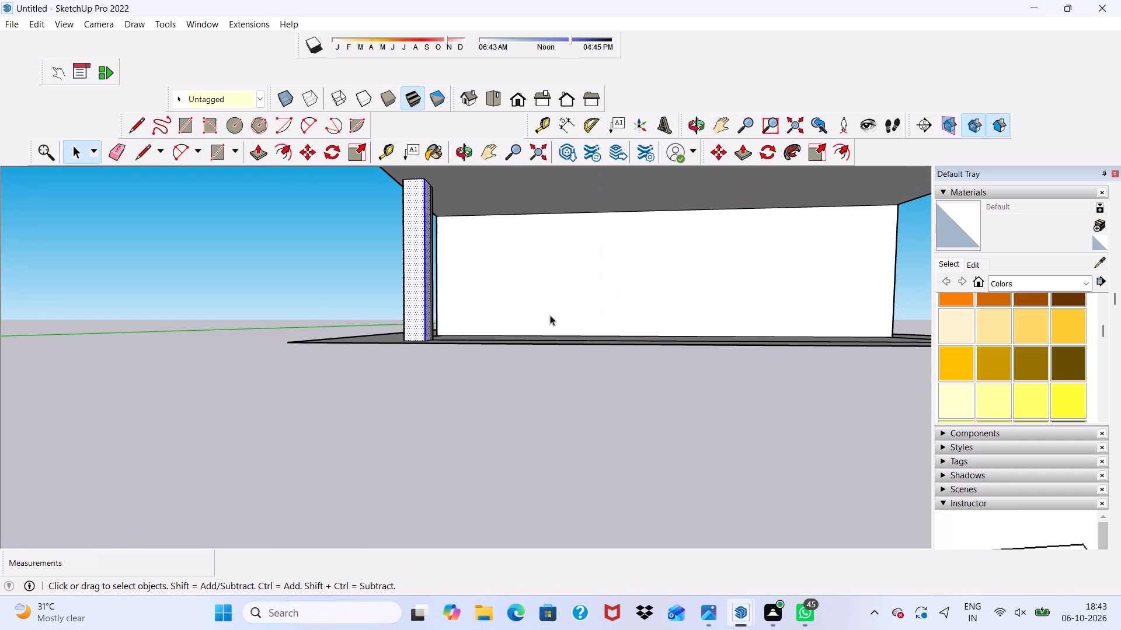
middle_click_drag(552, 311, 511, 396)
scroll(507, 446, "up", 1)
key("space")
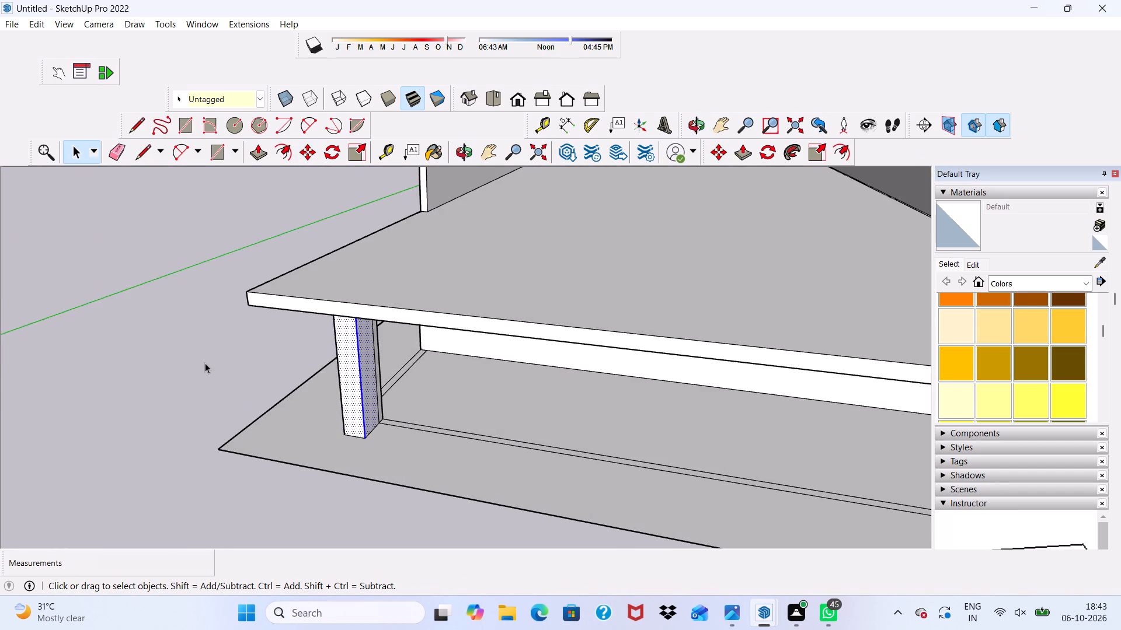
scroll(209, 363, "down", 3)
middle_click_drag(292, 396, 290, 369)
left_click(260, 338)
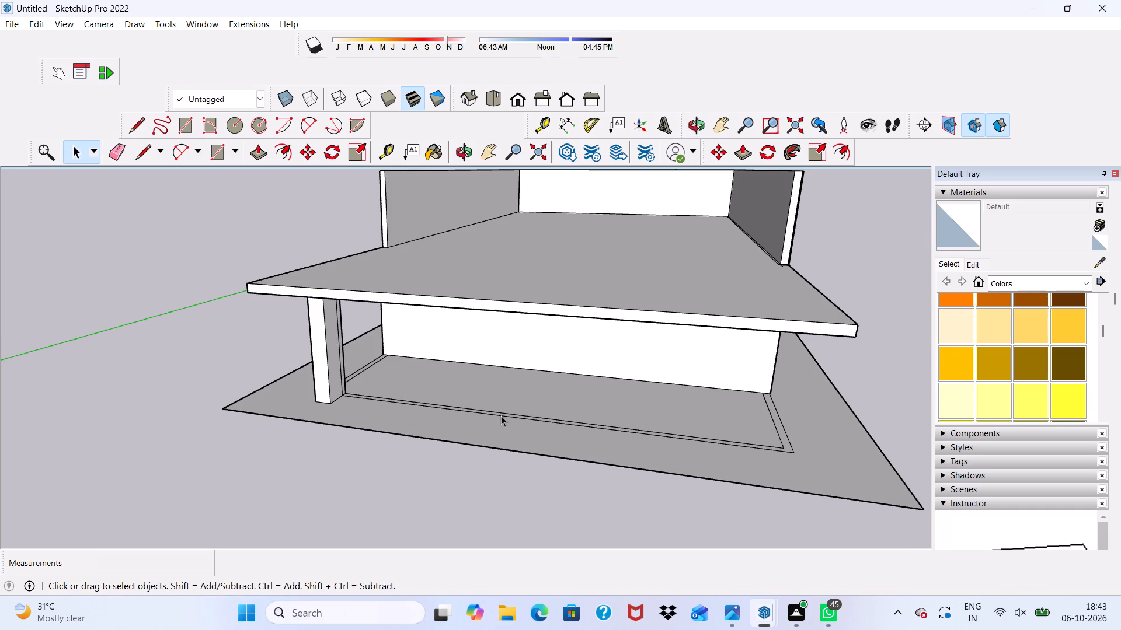
Draw a rectangle about 2' 5" by 2' 10" outward from the inner floor outline near the middle of the front side.
left_click(187, 124)
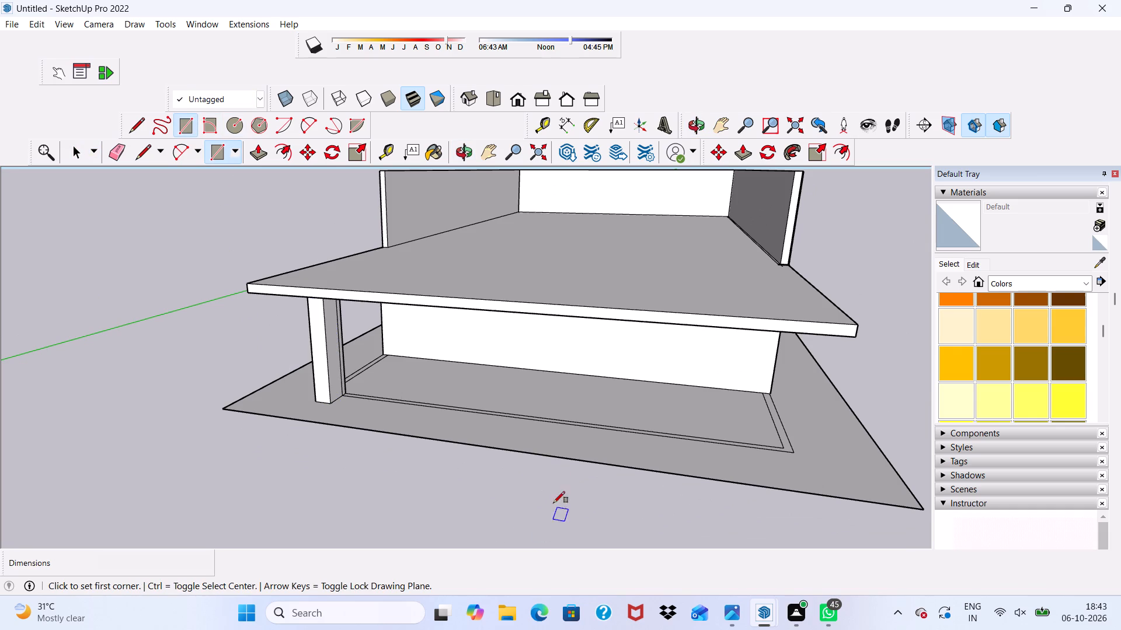
scroll(551, 470, "up", 3)
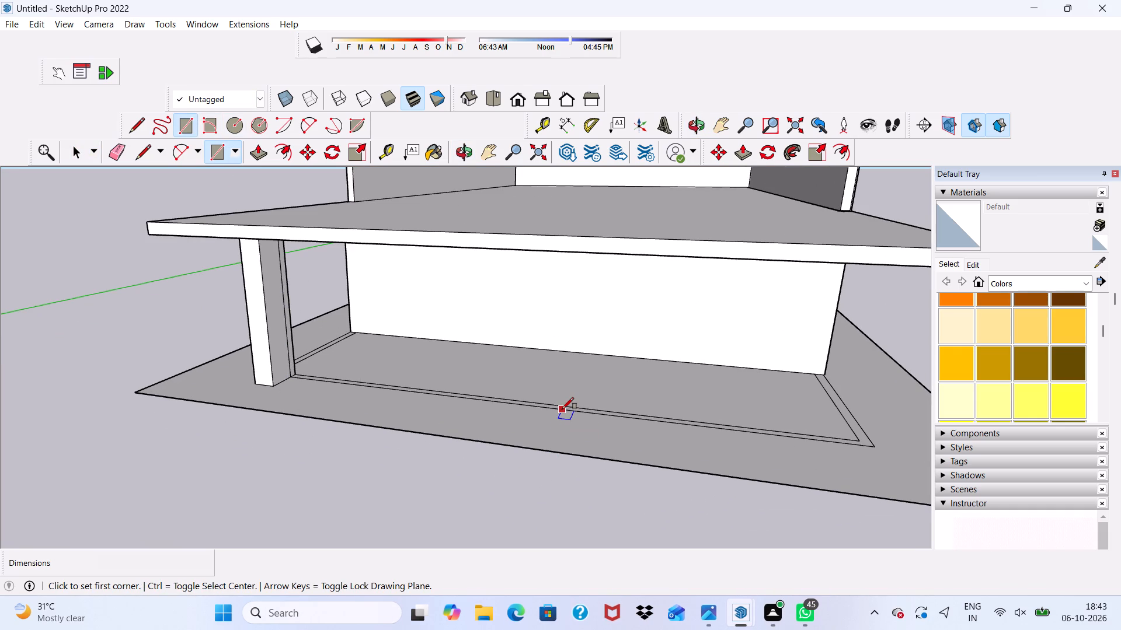
scroll(585, 390, "down", 3)
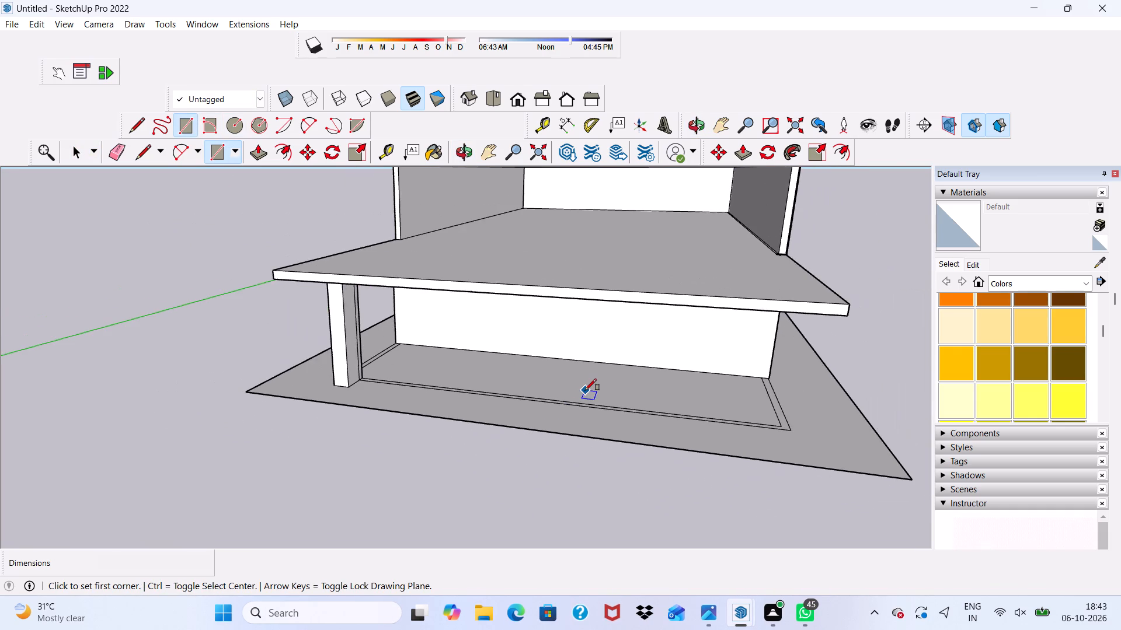
middle_click_drag(585, 390, 603, 350)
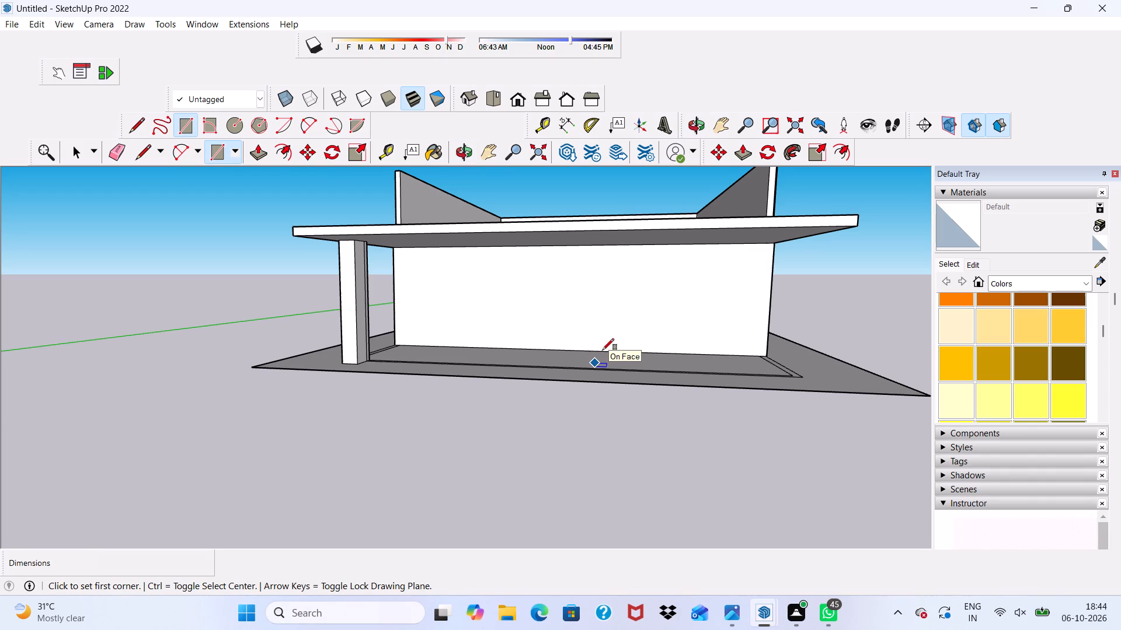
scroll(602, 350, "up", 3)
middle_click_drag(601, 364, 601, 425)
scroll(601, 425, "up", 1)
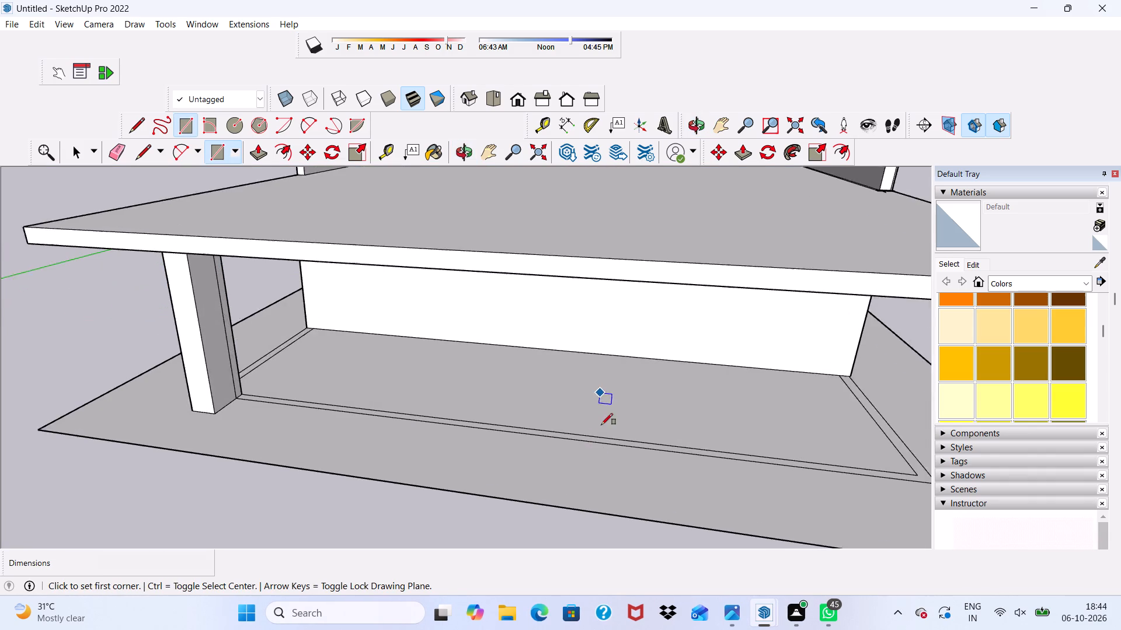
scroll(601, 425, "up", 1)
left_click(567, 432)
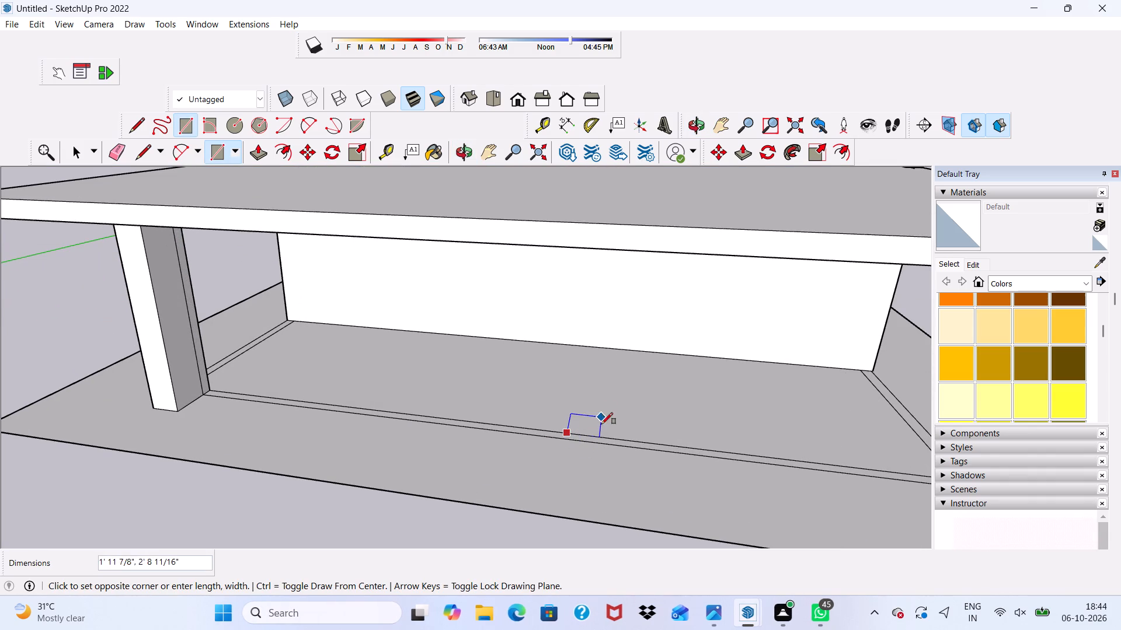
left_click(605, 463)
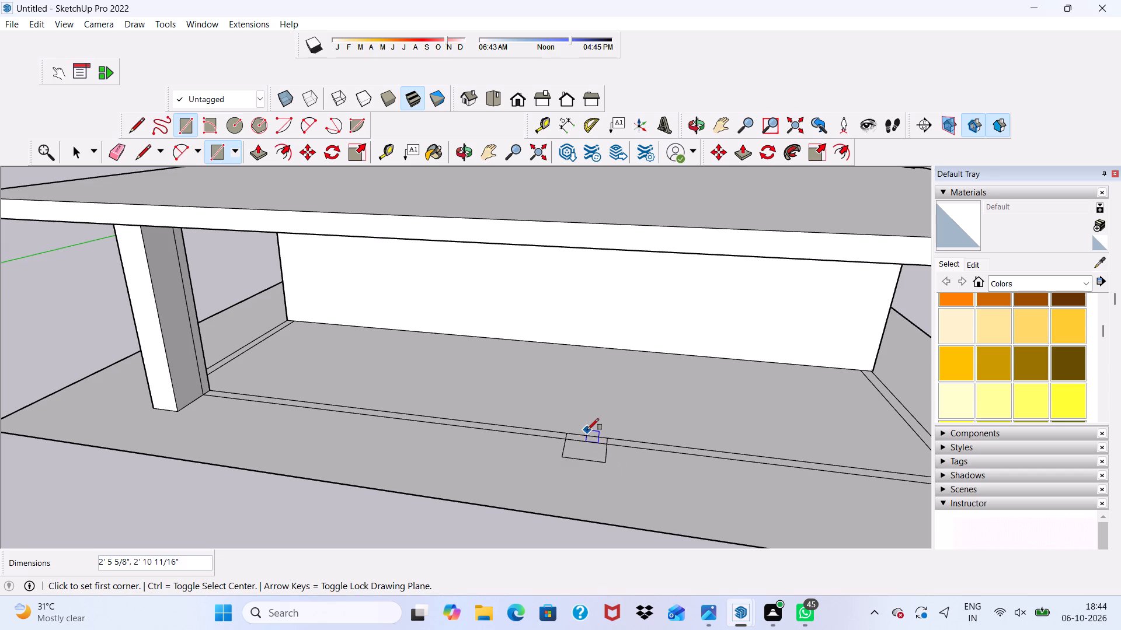
Erase the outer floor outline segment that crosses the middle front rectangle.
key("space")
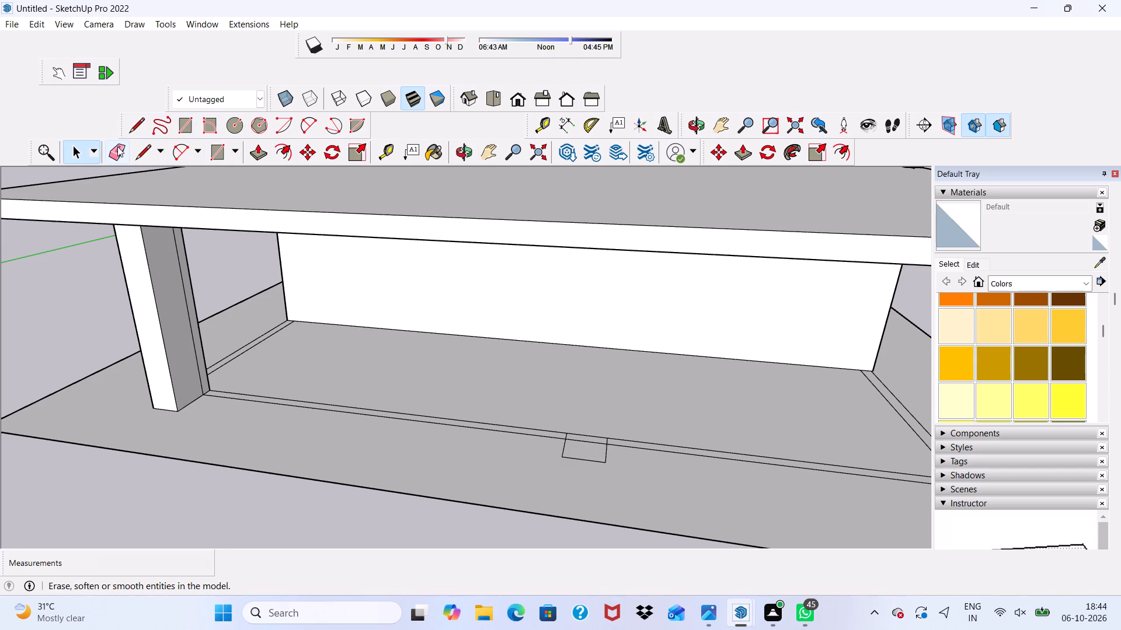
left_click_drag(117, 146, 123, 160)
scroll(704, 483, "up", 2)
left_click(575, 437)
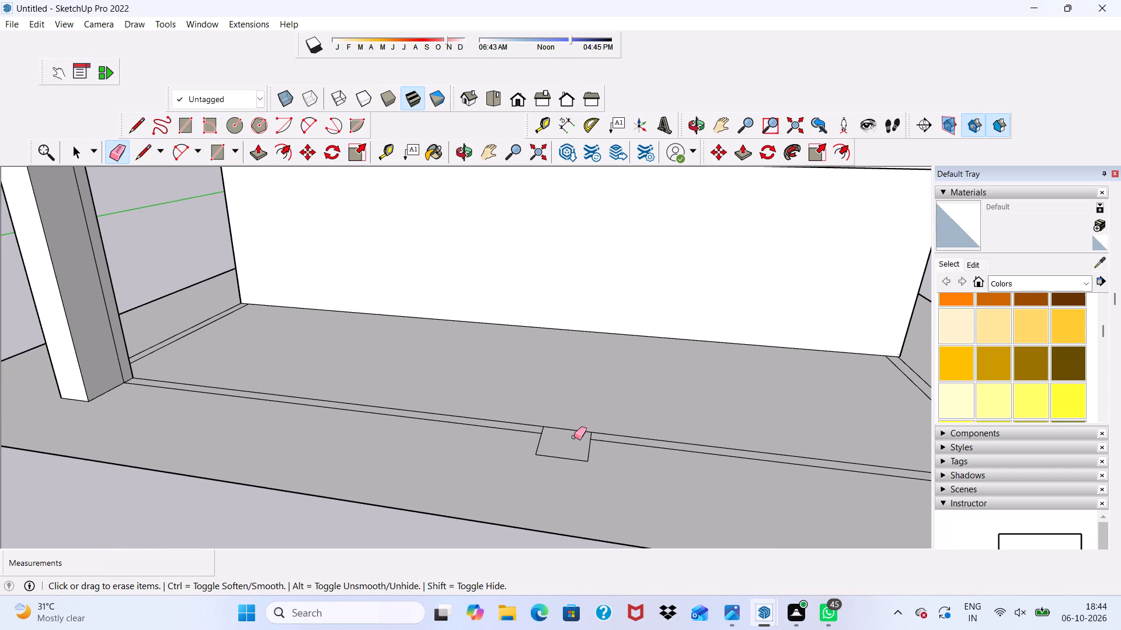
key("space")
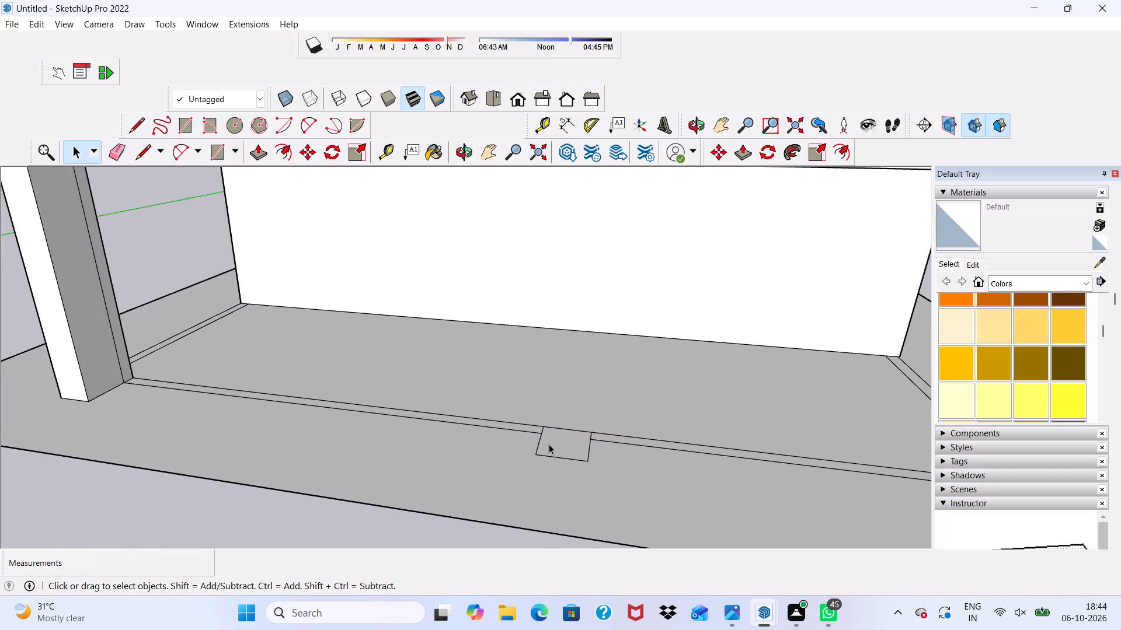
Push/Pull the middle front rectangle up about 14' 1 1/2" to the projecting slab's underside to form a second column.
left_click(549, 443)
left_click_drag(263, 152, 266, 157)
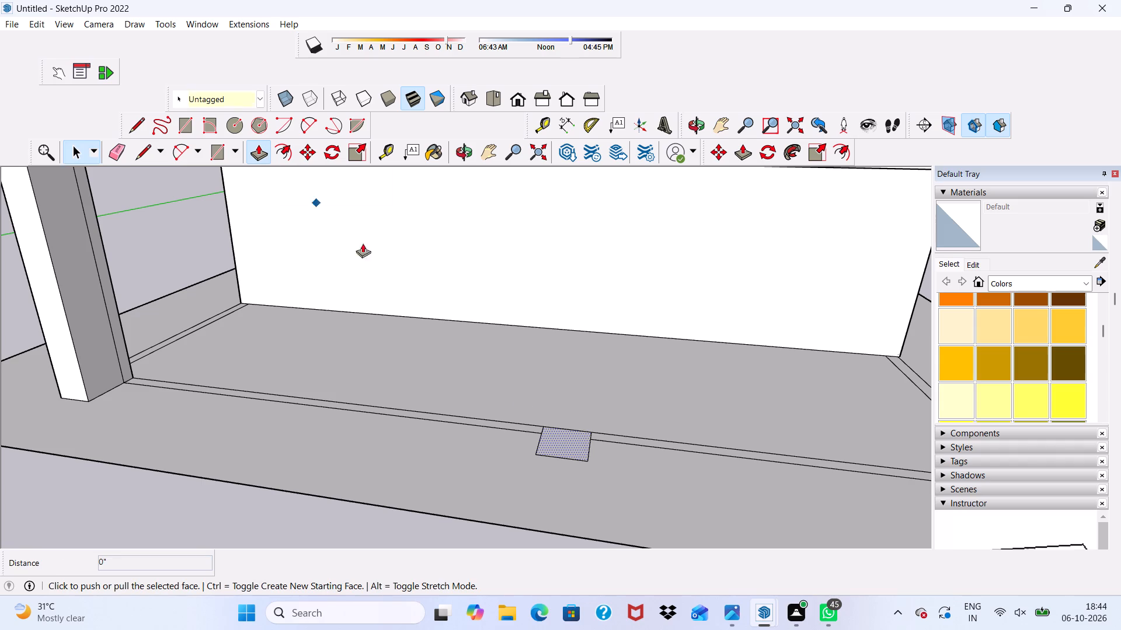
left_click(573, 433)
scroll(572, 424, "down", 3)
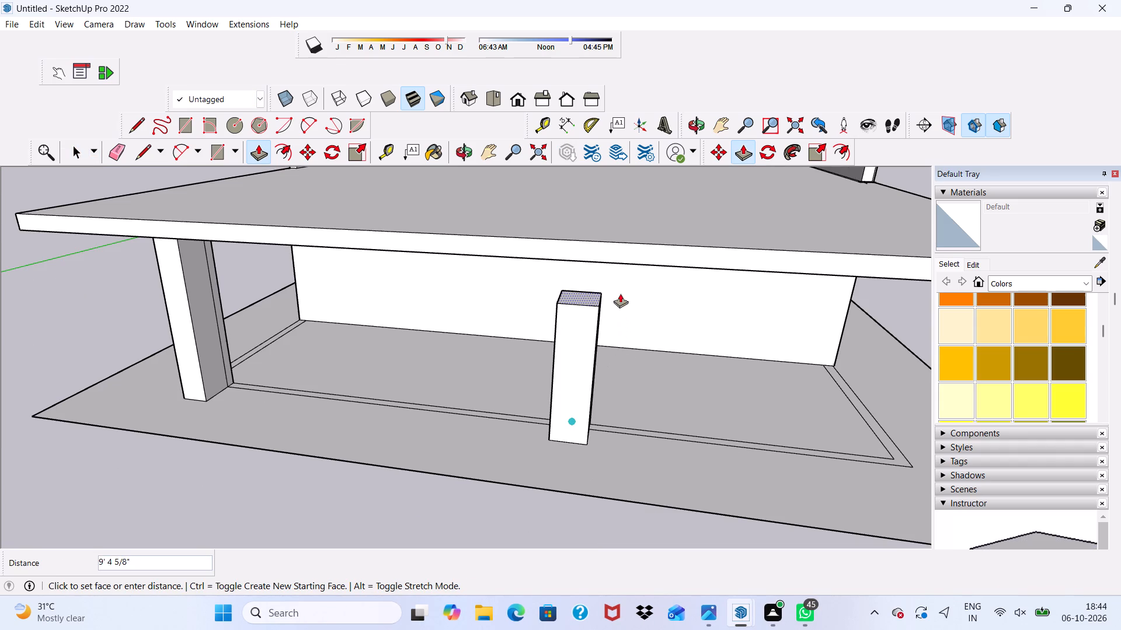
scroll(609, 249, "down", 1)
middle_click_drag(607, 249, 613, 194)
scroll(590, 187, "down", 3)
middle_click_drag(589, 191, 589, 183)
scroll(589, 191, "down", 1)
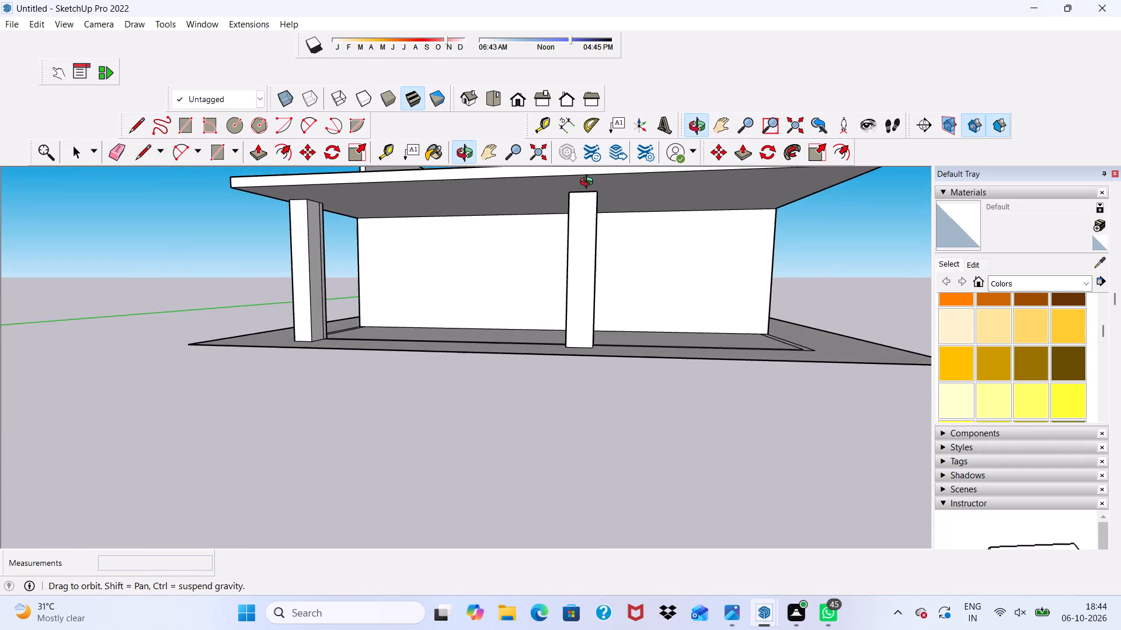
middle_click_drag(589, 183, 596, 190)
scroll(610, 205, "up", 4)
left_click(569, 177)
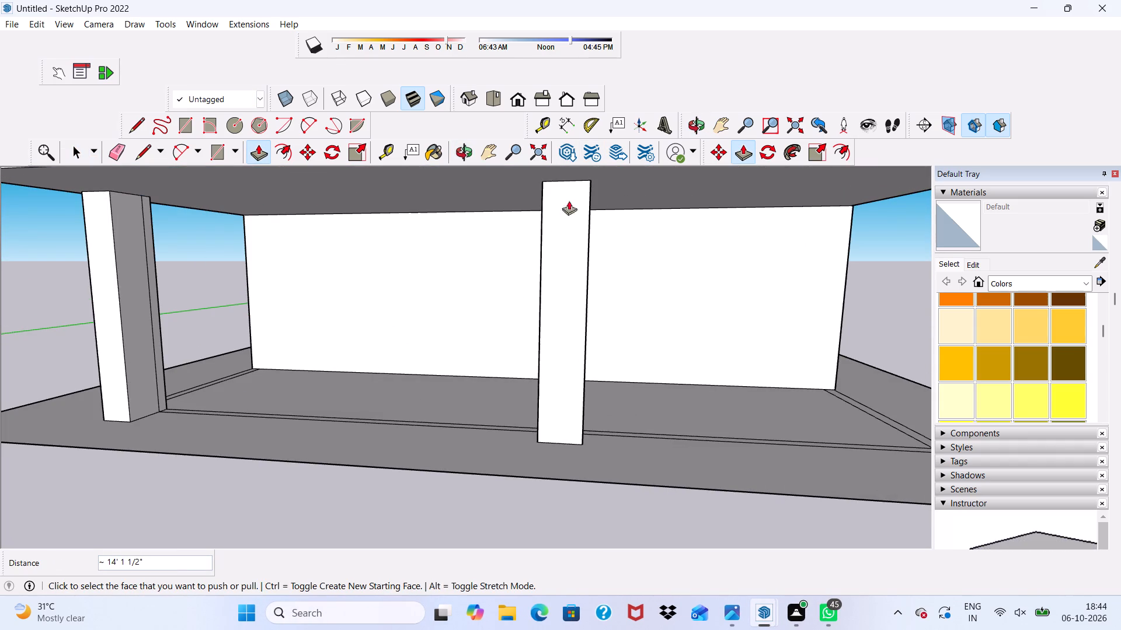
scroll(565, 241, "down", 9)
middle_click_drag(589, 257, 612, 316)
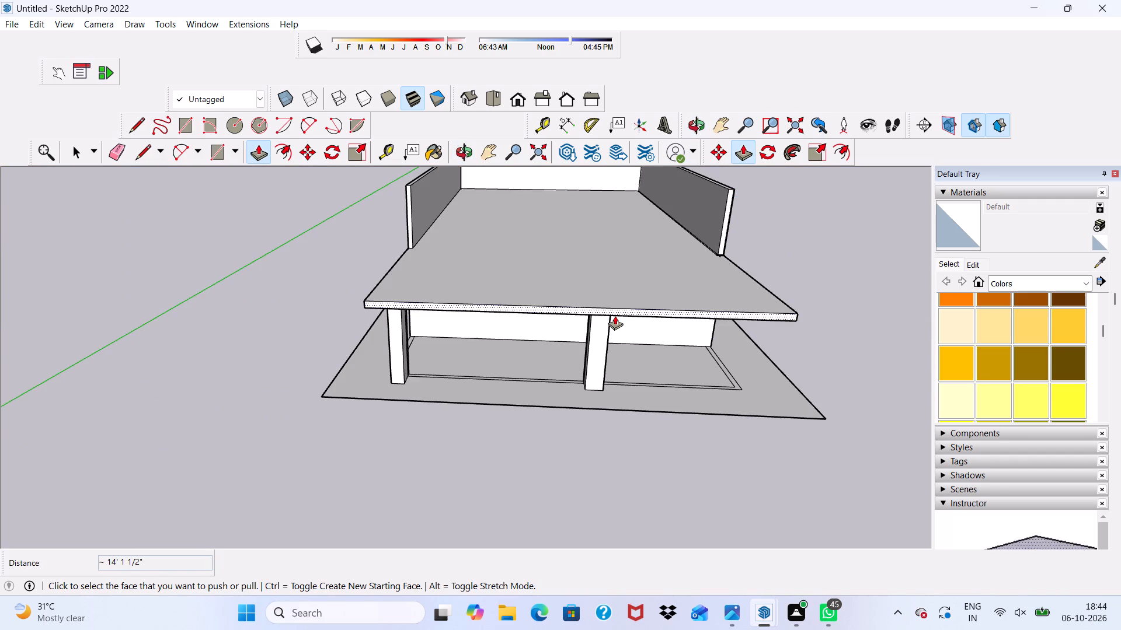
key("space")
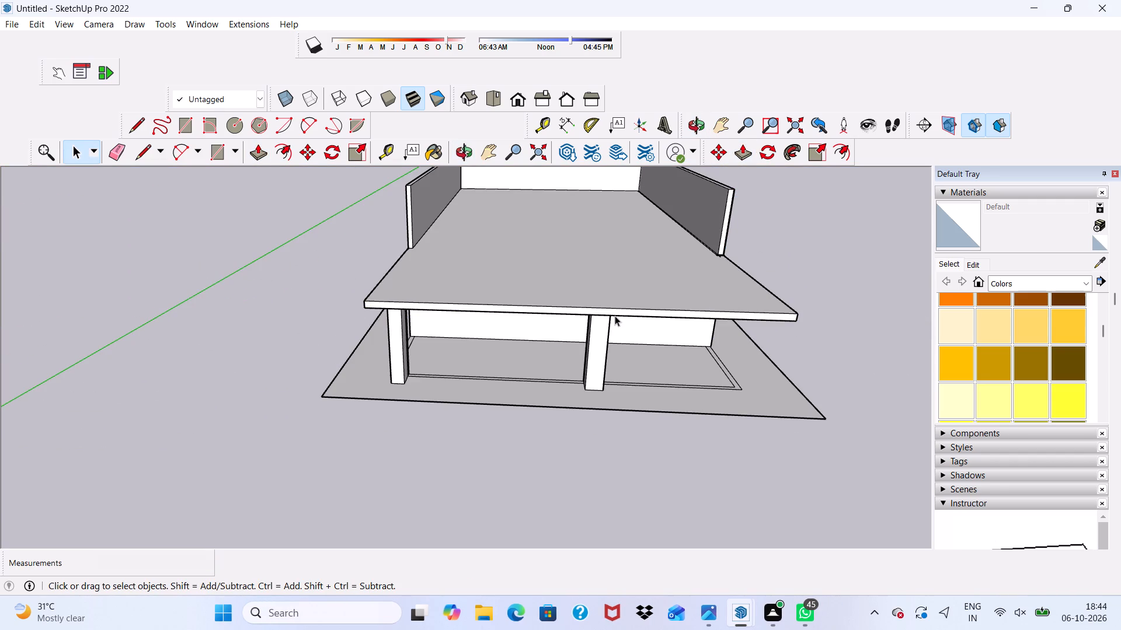
Examine the two front columns, the projecting slab and the upper-storey walls from the front, below and above.
scroll(615, 316, "down", 4)
middle_click_drag(616, 317, 587, 229)
scroll(587, 229, "up", 3)
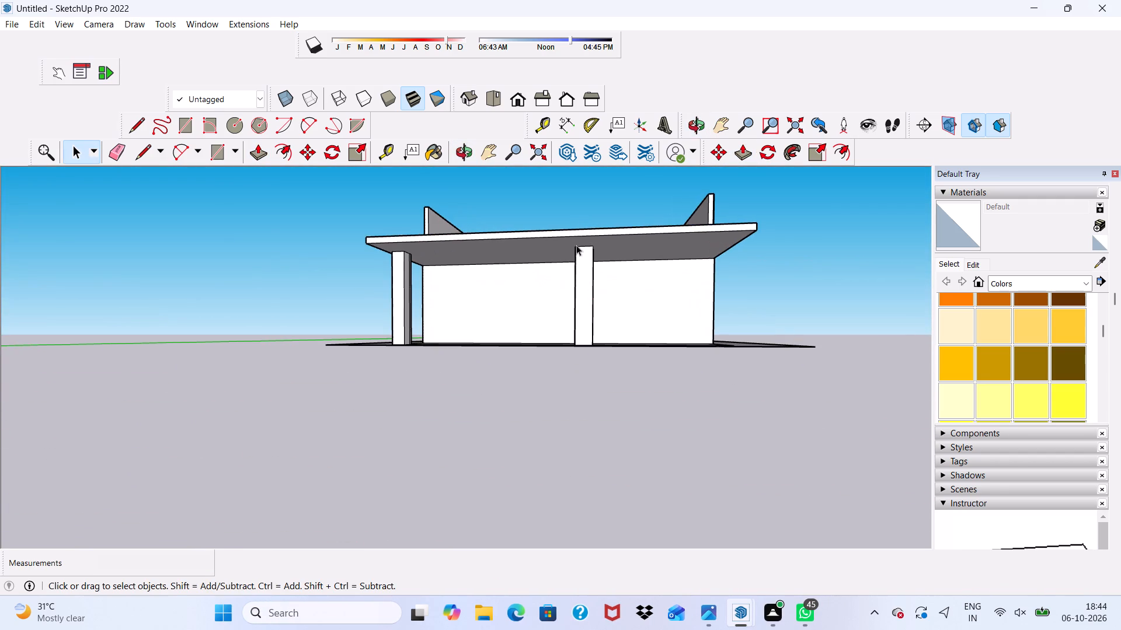
scroll(571, 263, "down", 4)
middle_click_drag(575, 268, 643, 348)
scroll(620, 260, "up", 4)
middle_click_drag(572, 337, 546, 237)
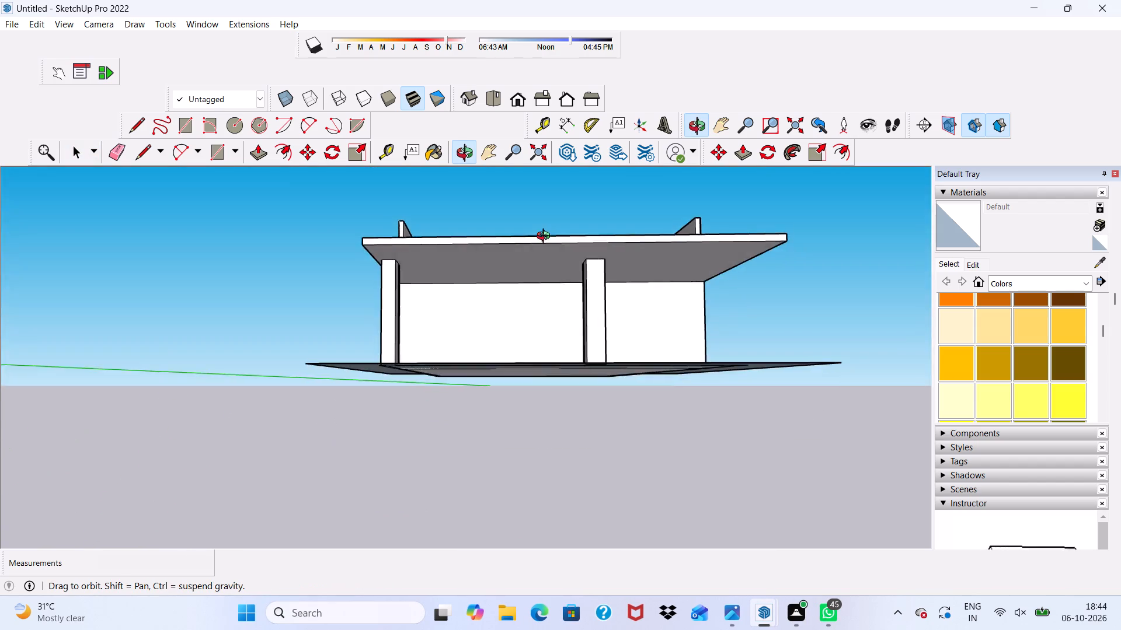
middle_click_drag(546, 237, 594, 267)
scroll(536, 237, "up", 3)
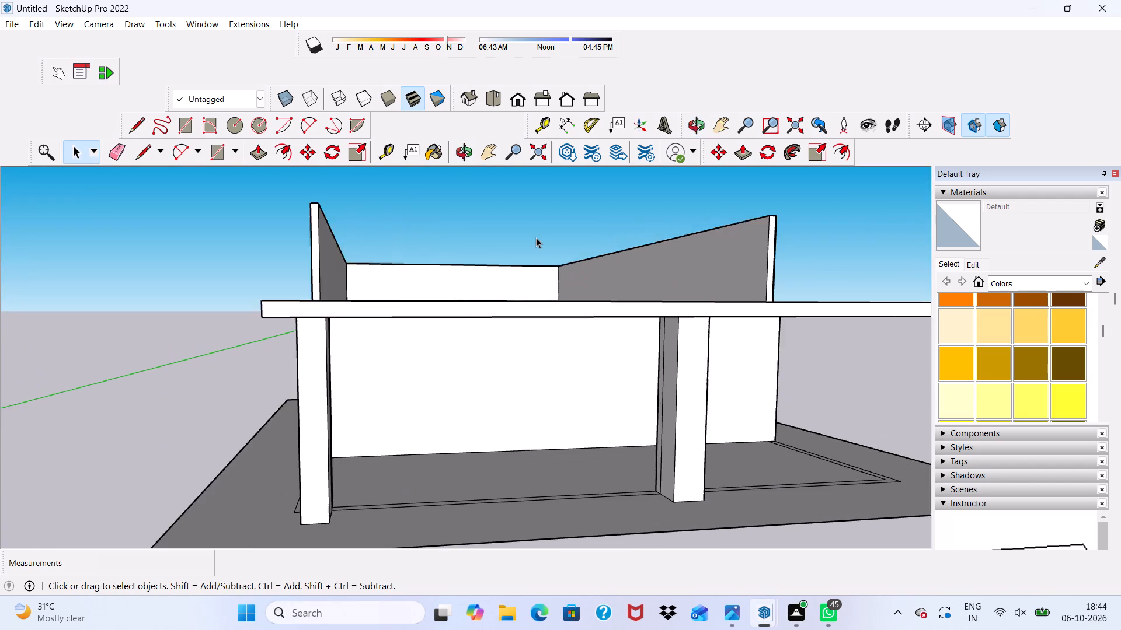
scroll(536, 237, "up", 1)
scroll(536, 237, "down", 4)
middle_click_drag(536, 246, 510, 338)
scroll(482, 269, "up", 3)
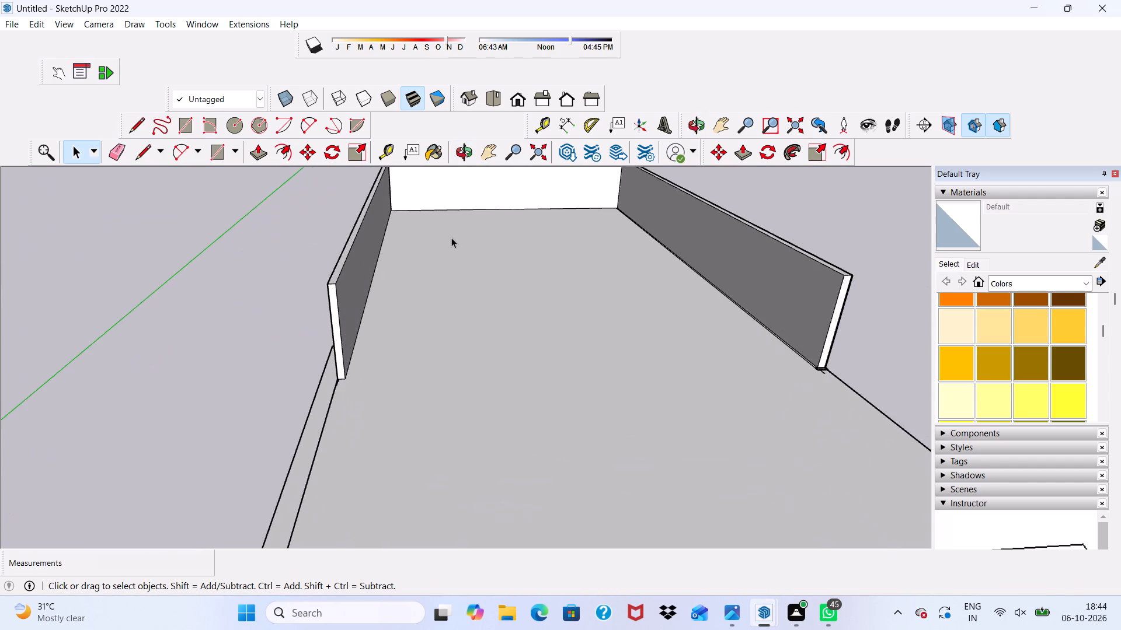
scroll(378, 382, "up", 3)
scroll(369, 328, "down", 4)
scroll(417, 353, "down", 3)
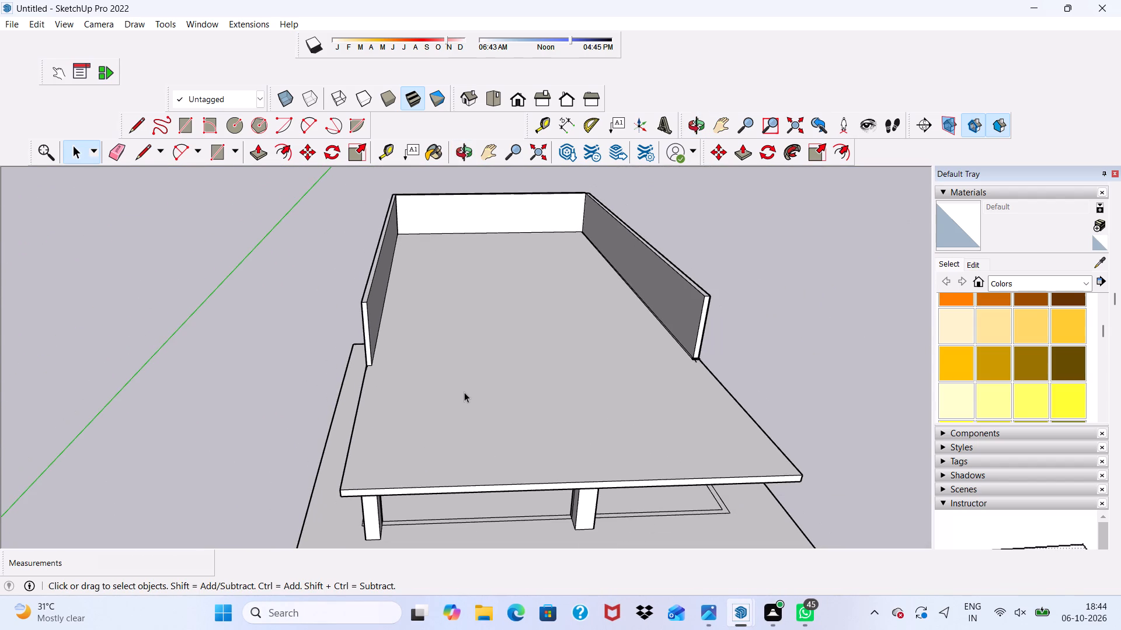
scroll(465, 392, "down", 4)
scroll(562, 421, "down", 2)
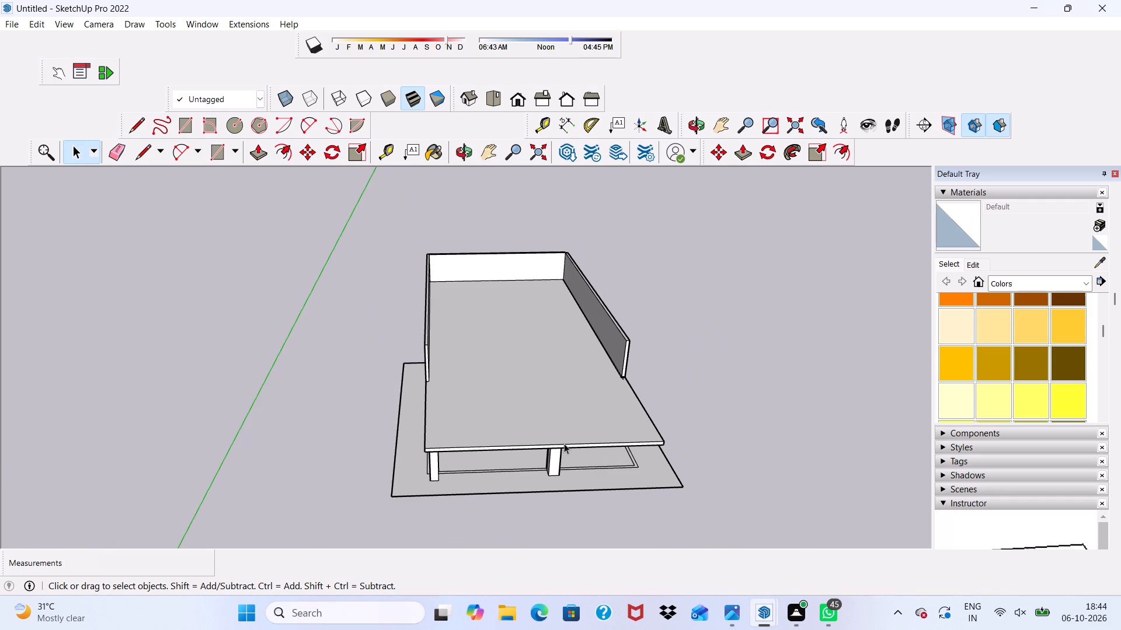
scroll(223, 373, "down", 3)
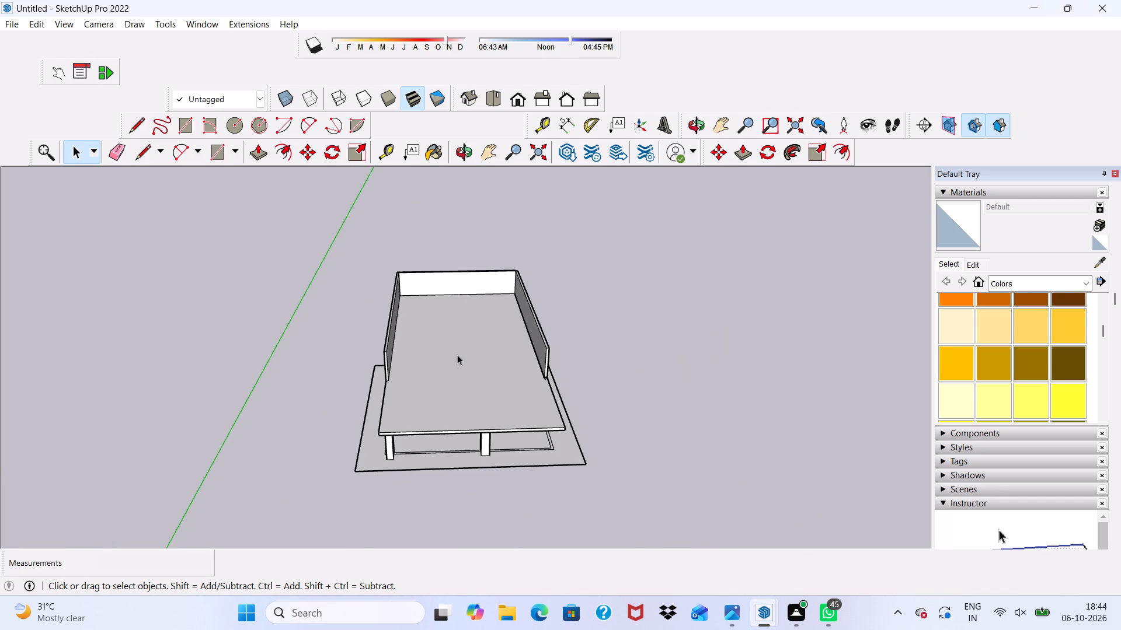
Place a lengthwise guide about 20' 7 1/2" in from the slab's side edge on the upper floor.
scroll(458, 355, "up", 5)
left_click(388, 155)
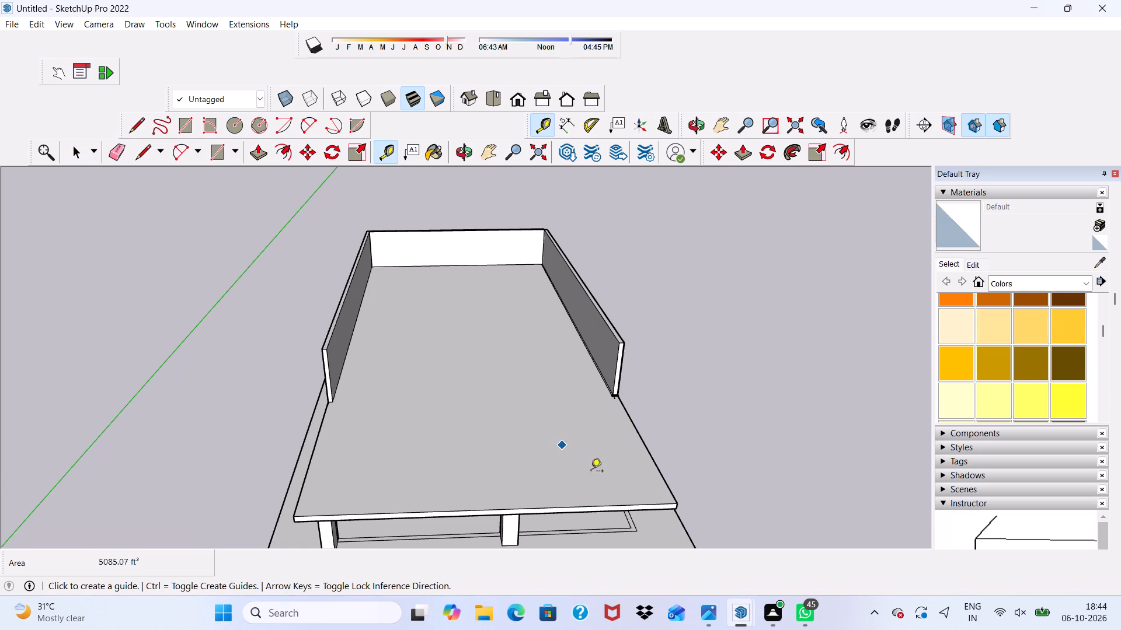
scroll(632, 452, "up", 1)
left_click(632, 422)
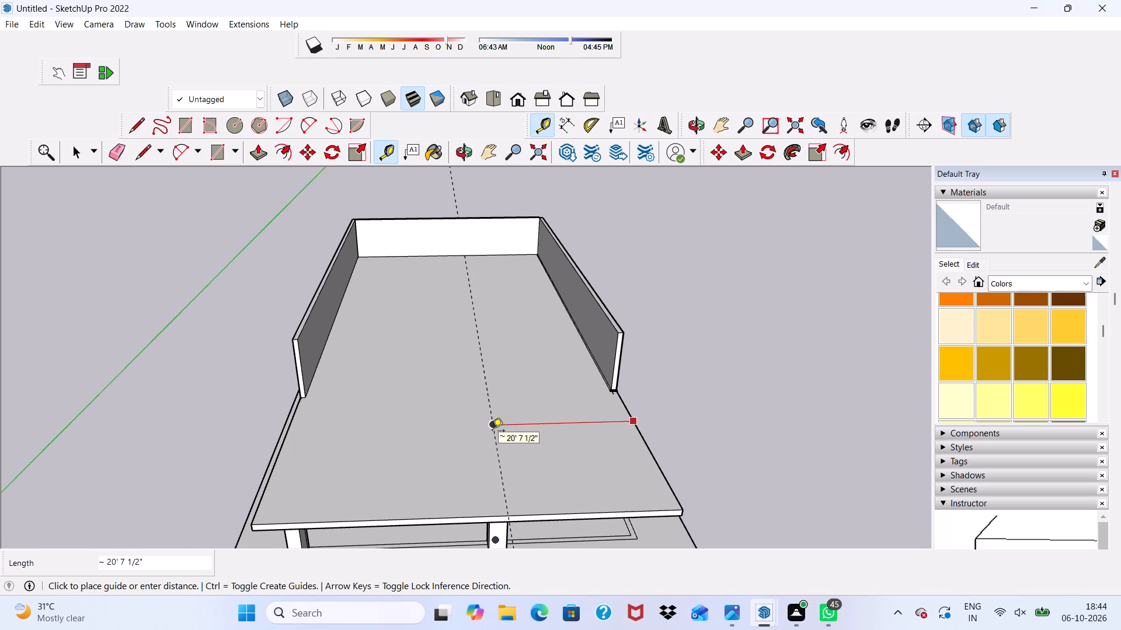
left_click(492, 432)
Add a second parallel guide offset 9" from the first one on the upper floor.
left_click(492, 430)
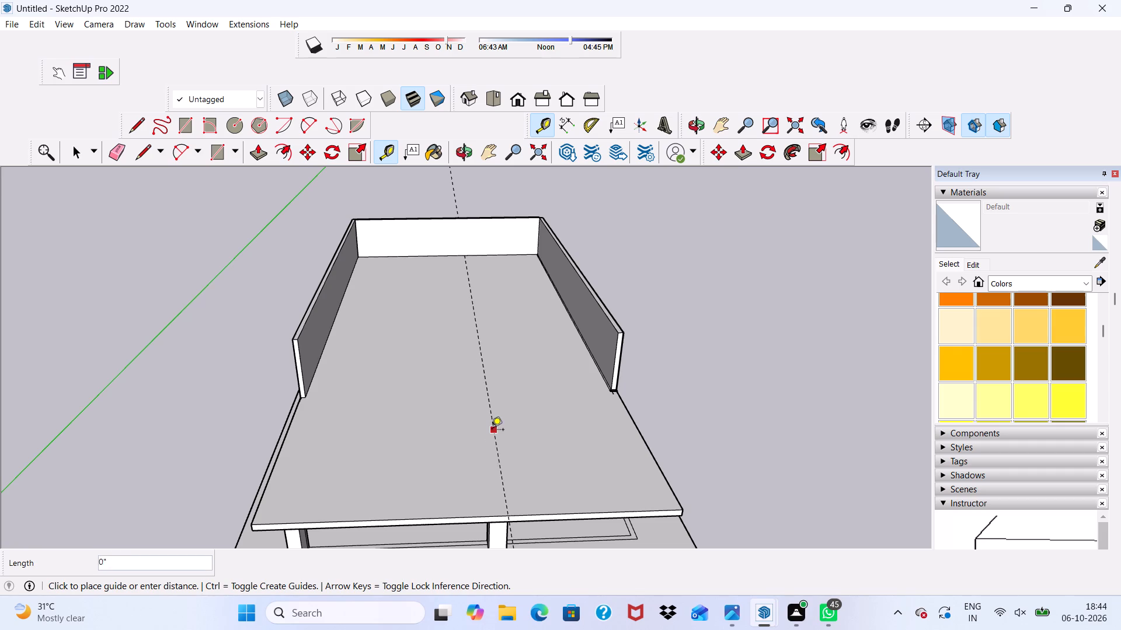
type("9\"")
key("Return")
key("space")
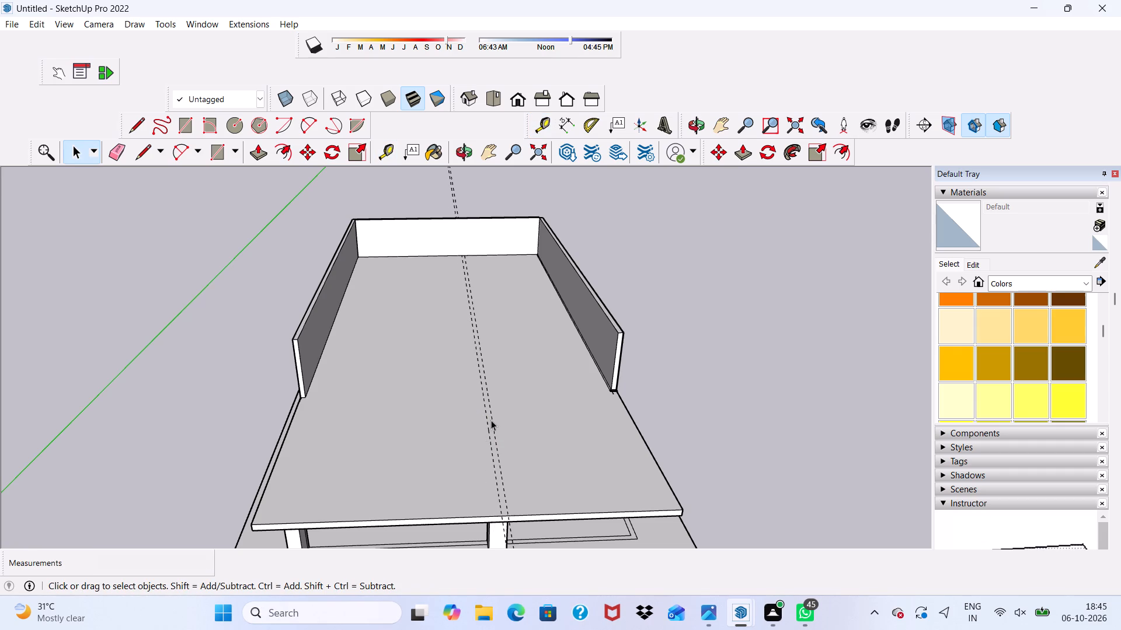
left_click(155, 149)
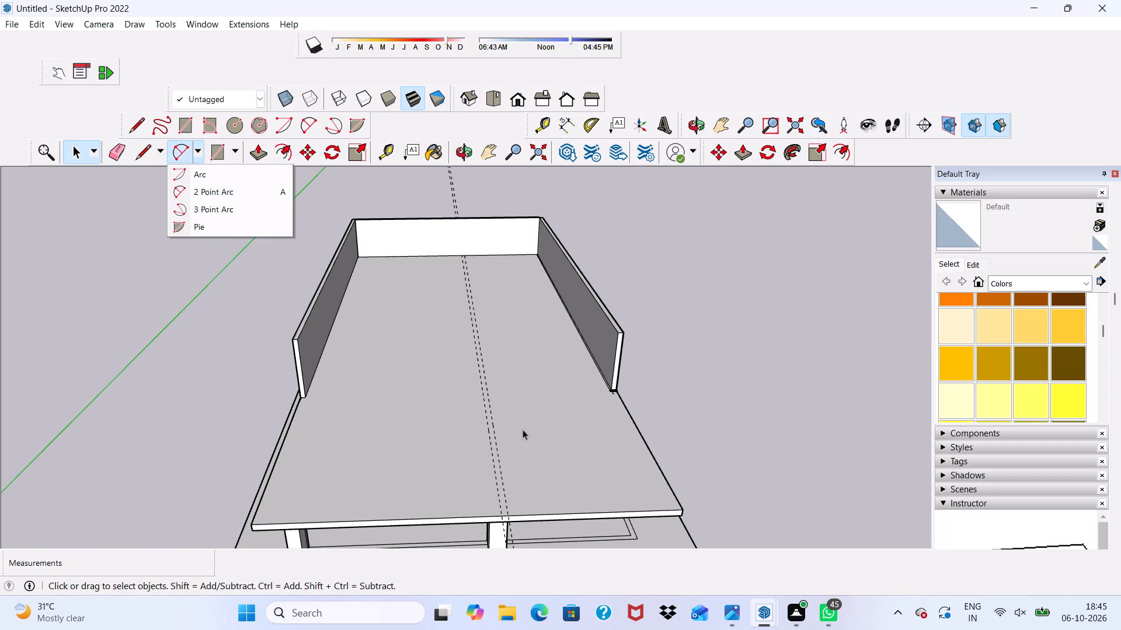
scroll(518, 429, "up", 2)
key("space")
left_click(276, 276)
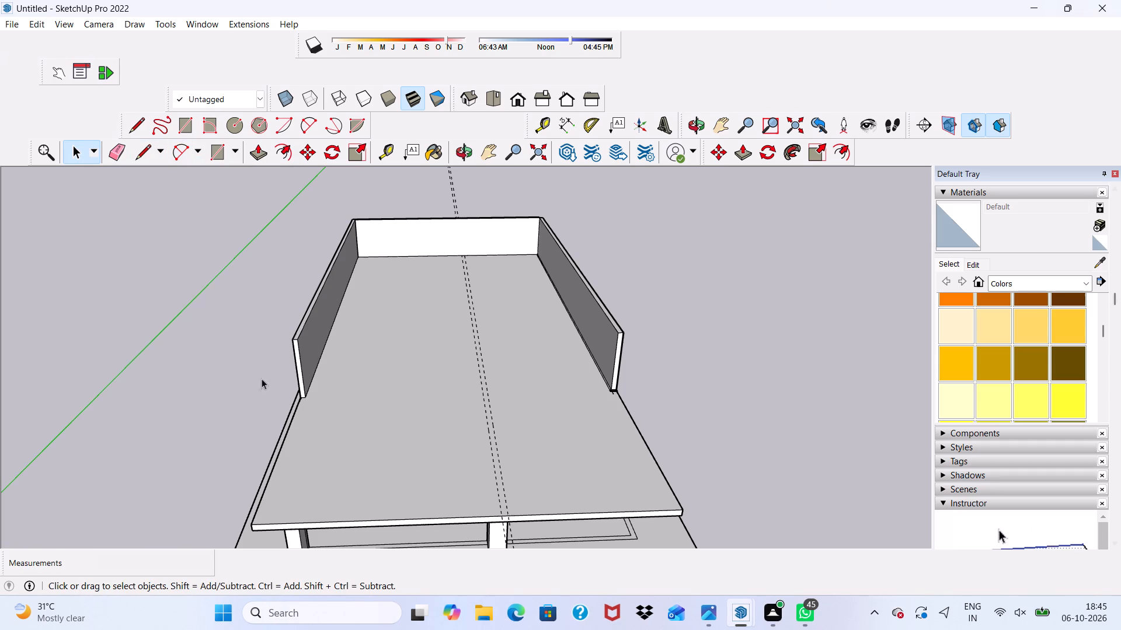
Draw a line about 36' 8 1/2" long along one of the guides on the upper floor, ending at the slab's front edge.
left_click(133, 131)
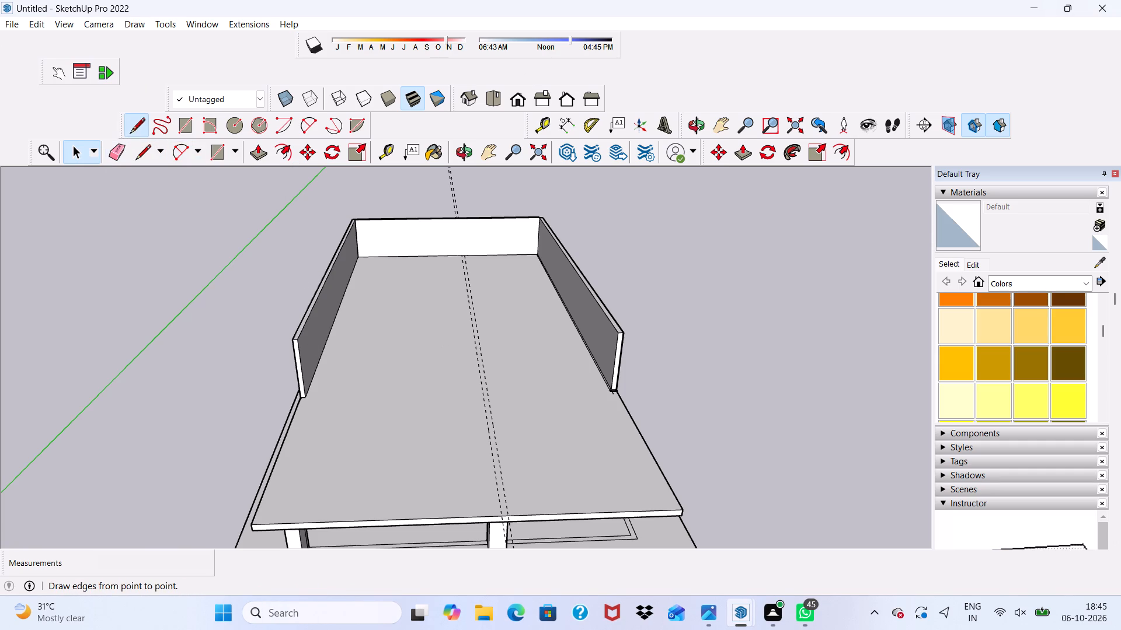
scroll(468, 382, "up", 2)
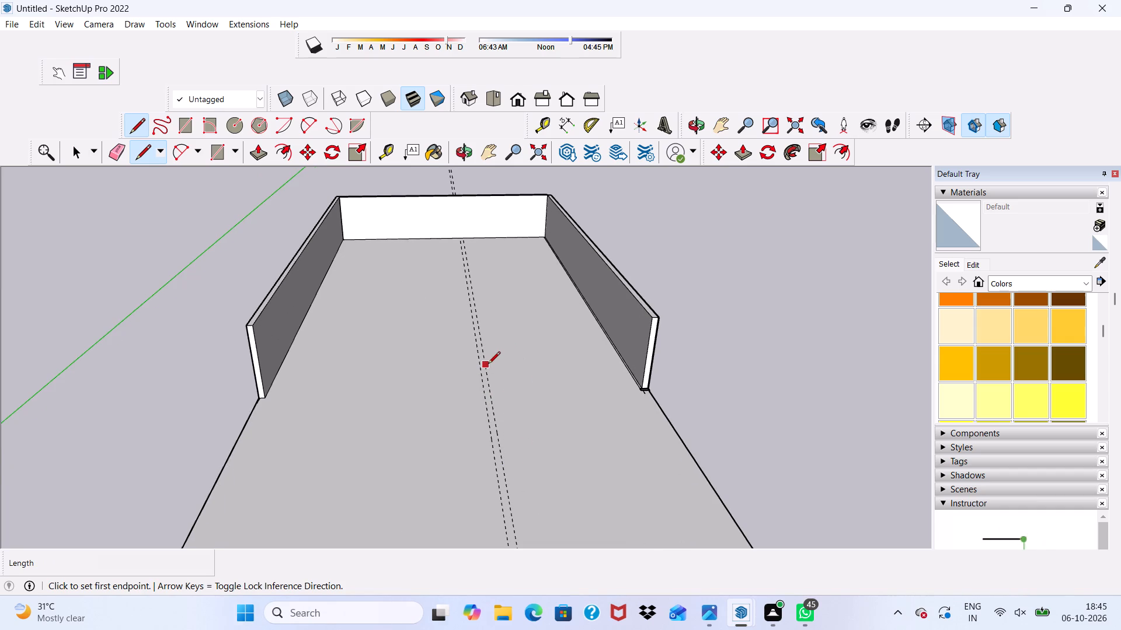
left_click(488, 365)
scroll(495, 380, "down", 7)
scroll(524, 481, "up", 6)
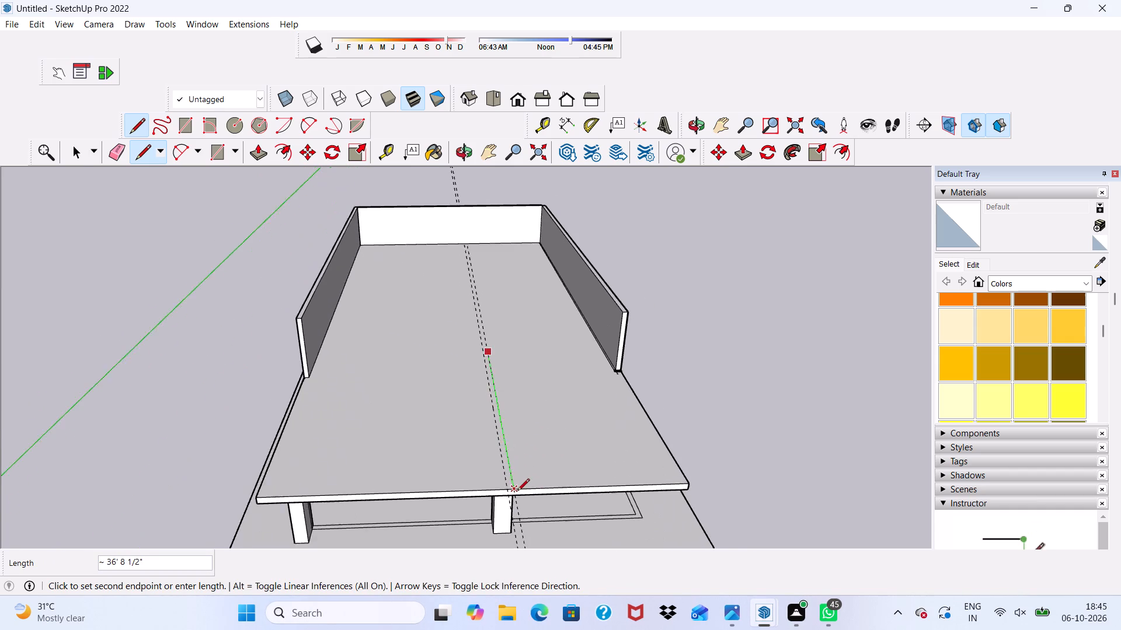
left_click(516, 492)
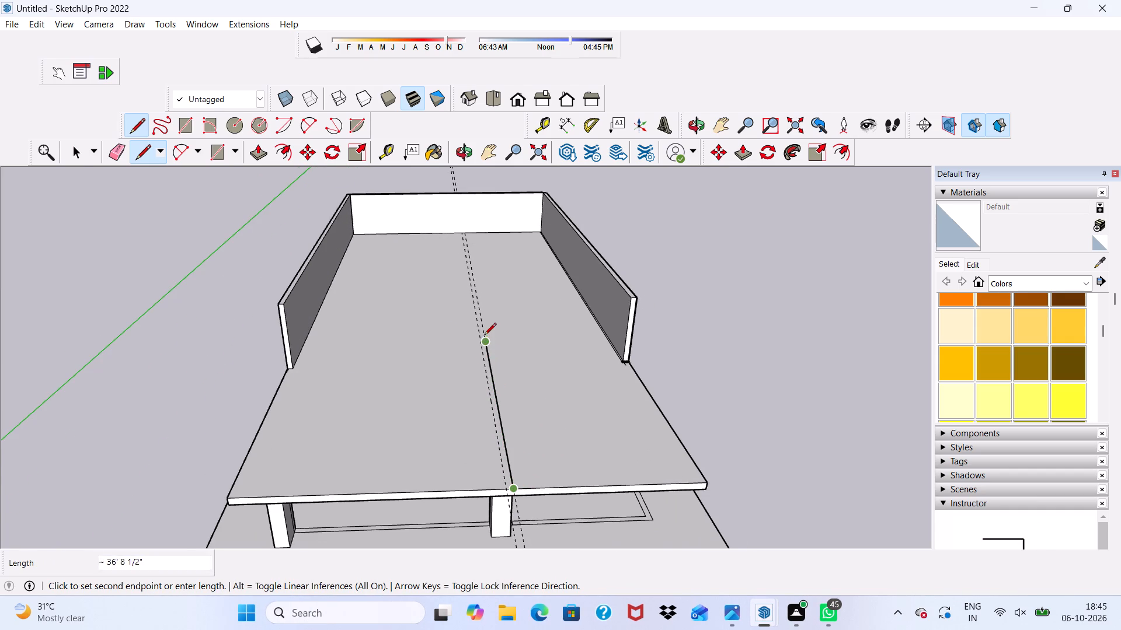
Draw lines across the slab's front edge, along the other guide and across the inner end to close the narrow lengthwise strip.
scroll(484, 336, "up", 7)
scroll(487, 457, "down", 6)
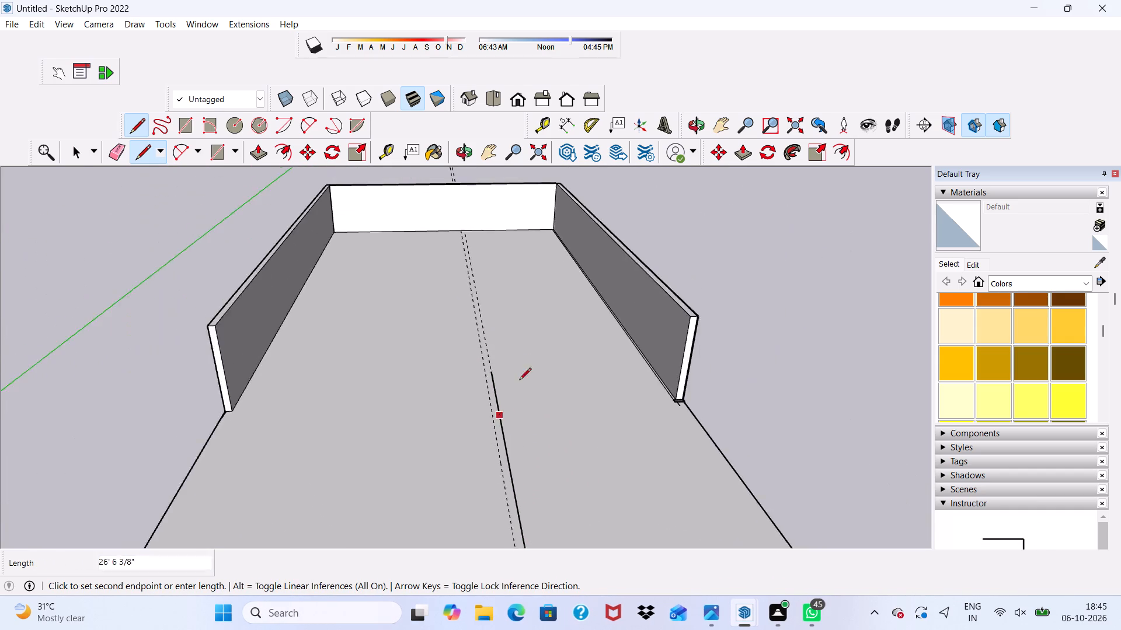
scroll(519, 381, "down", 7)
scroll(526, 482, "up", 13)
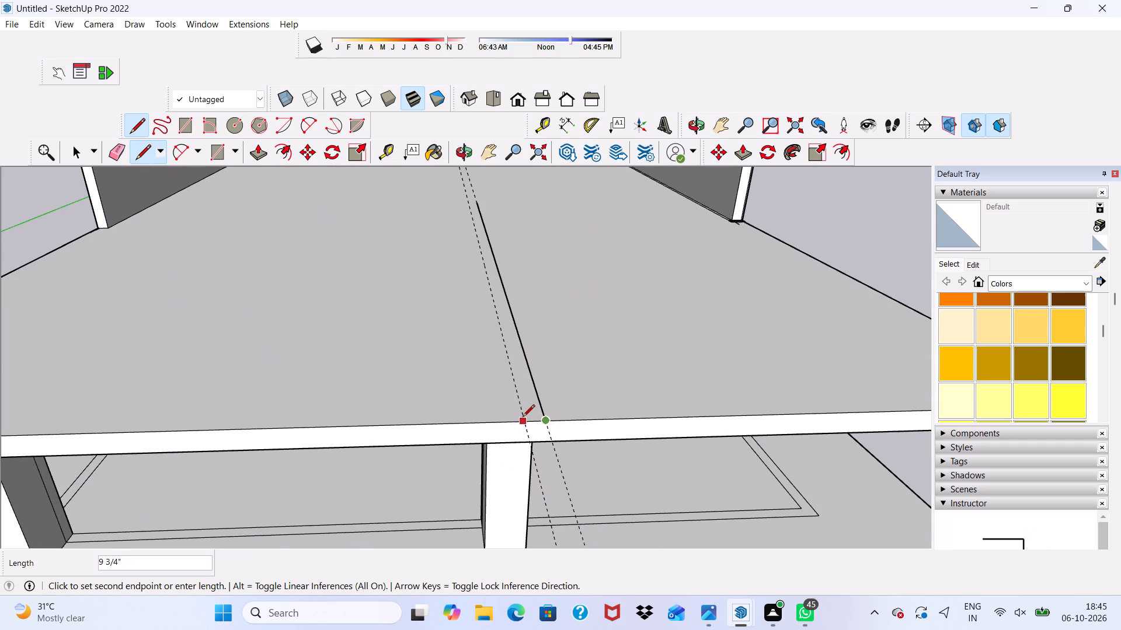
left_click(523, 418)
left_click(526, 422)
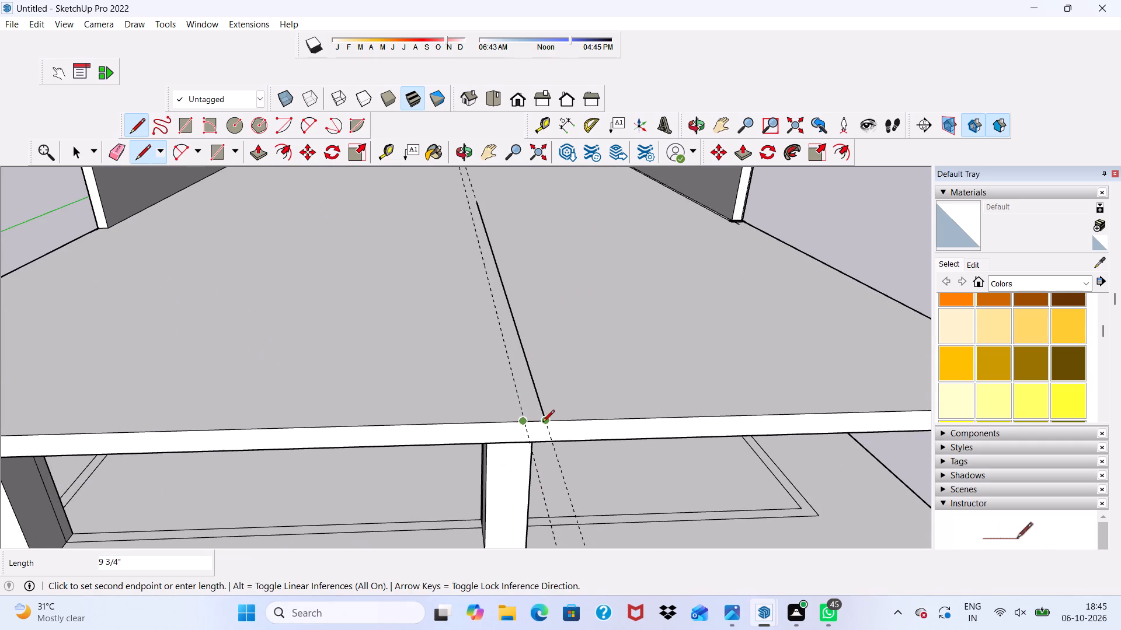
left_click(542, 423)
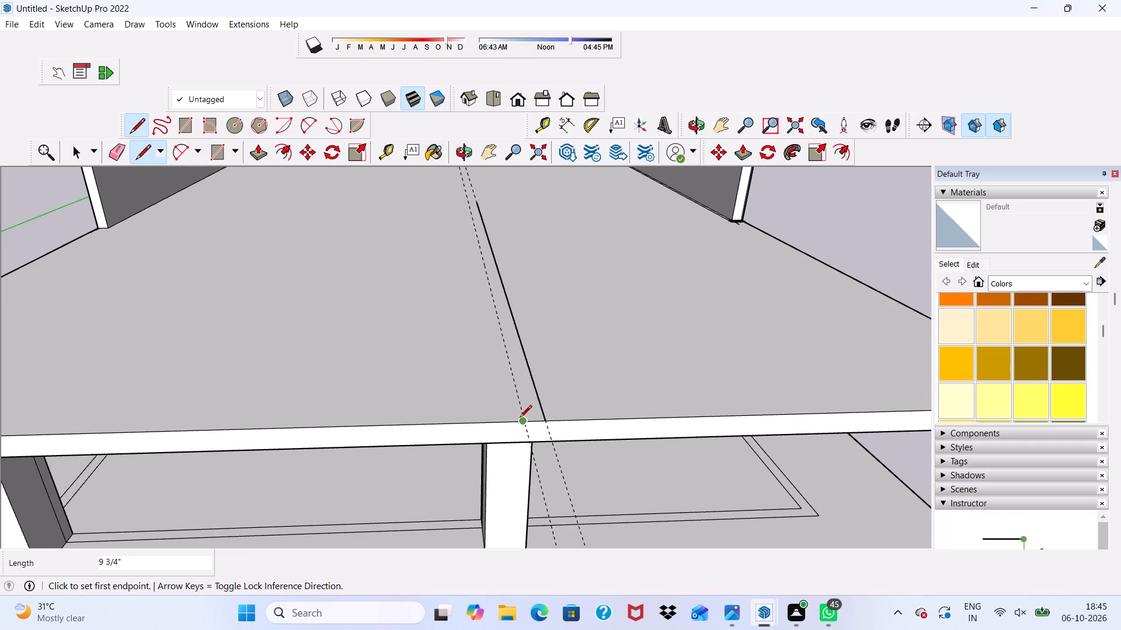
left_click(520, 418)
scroll(500, 267, "up", 4)
scroll(482, 243, "down", 2)
scroll(448, 205, "down", 2)
scroll(466, 207, "up", 2)
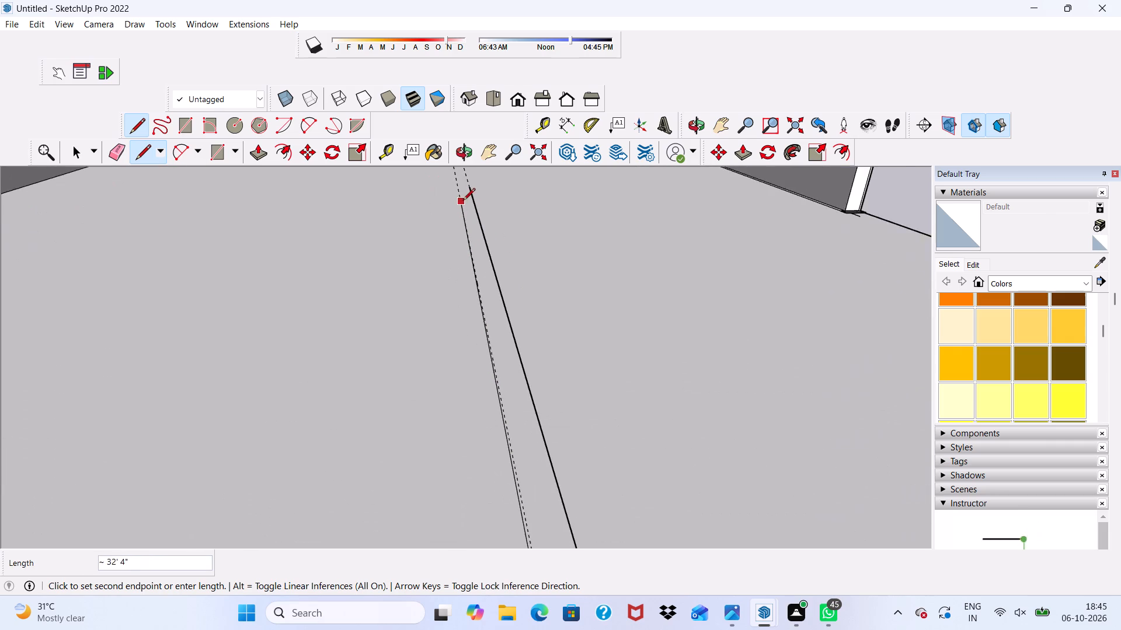
scroll(463, 201, "up", 3)
left_click(461, 188)
left_click(471, 185)
scroll(528, 299, "down", 3)
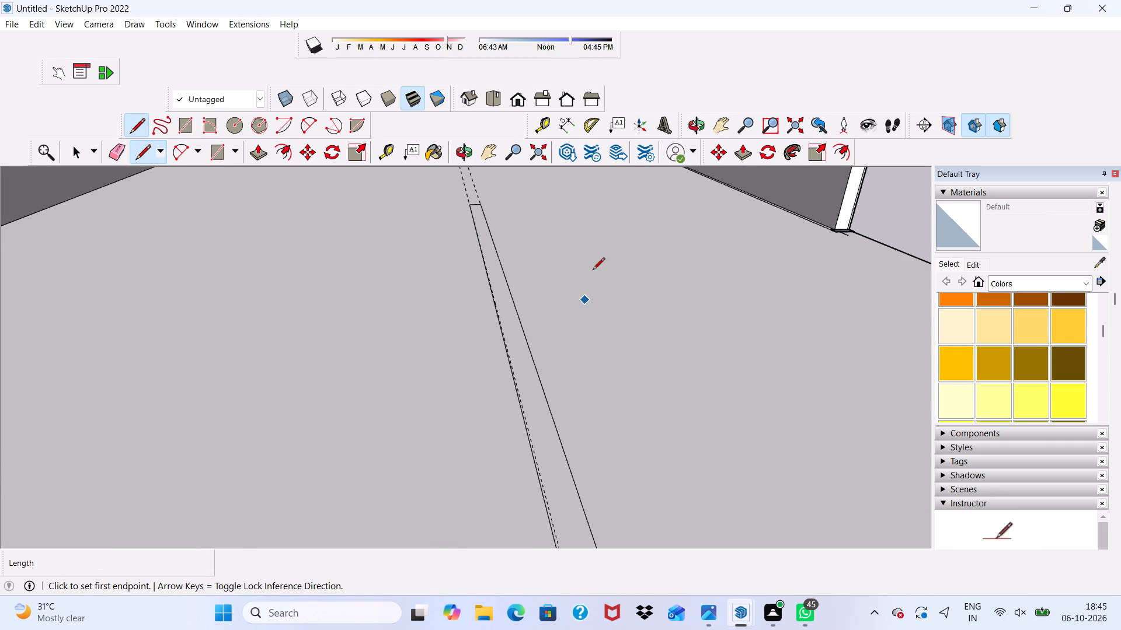
Erase the two parallel construction guides from the upper floor.
key("space")
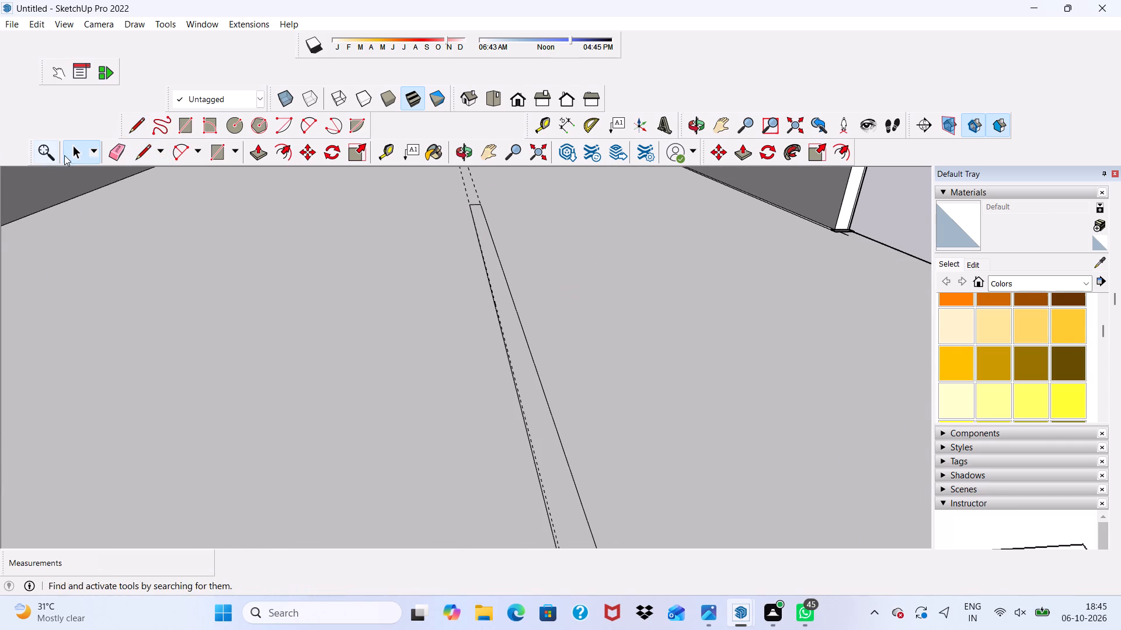
left_click(123, 148)
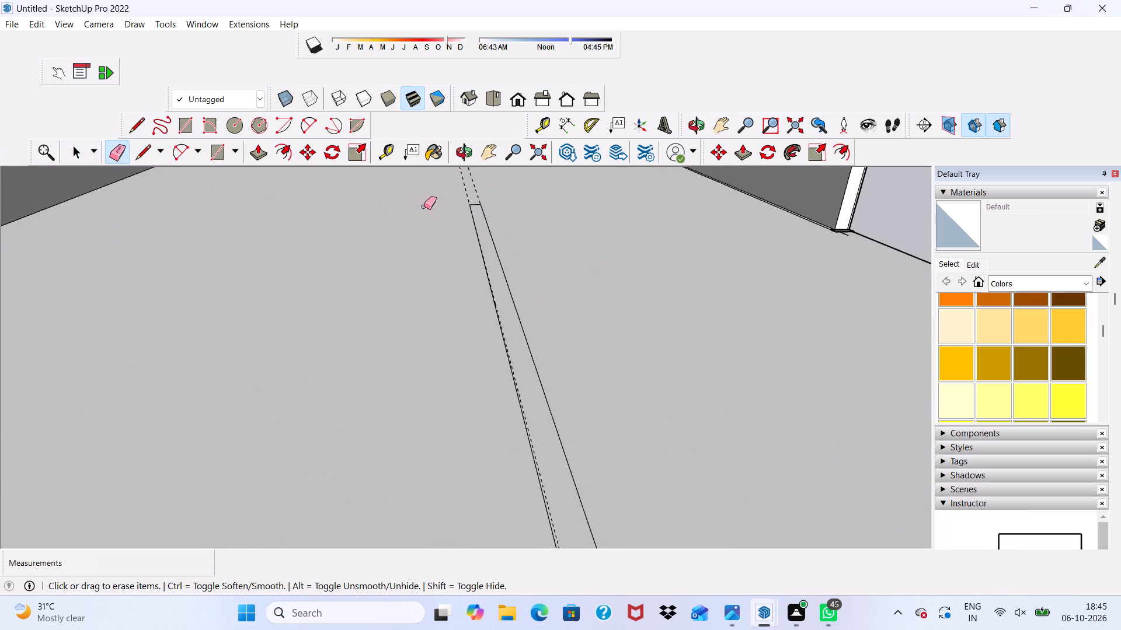
left_click_drag(441, 201, 482, 188)
scroll(485, 219, "down", 8)
middle_click_drag(420, 320, 444, 324)
scroll(420, 320, "down", 1)
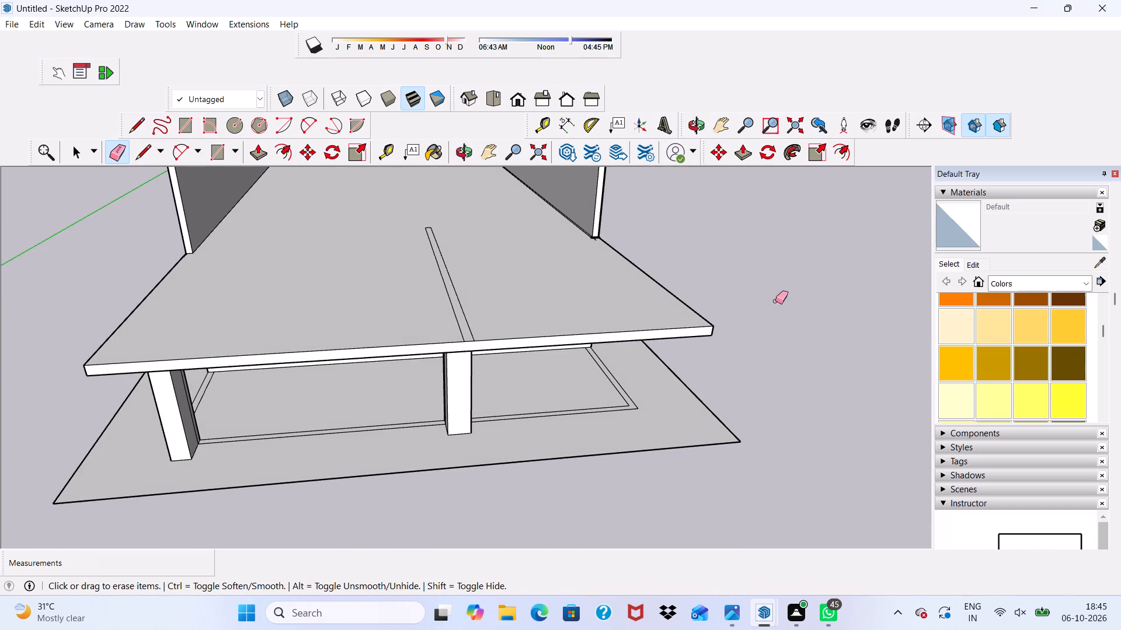
Push/Pull the lengthwise strip up 10' to the top of the upper-storey side wall, forming a partition wall.
scroll(768, 289, "up", 2)
key("space")
key("space")
scroll(370, 312, "up", 2)
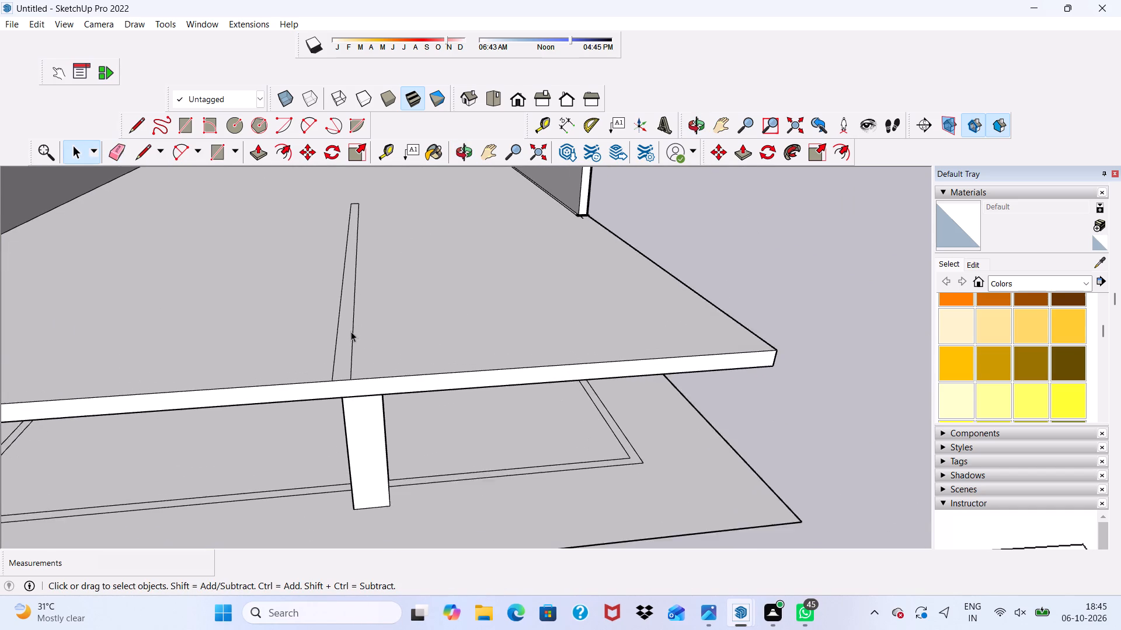
scroll(351, 331, "up", 1)
left_click(337, 346)
left_click(255, 150)
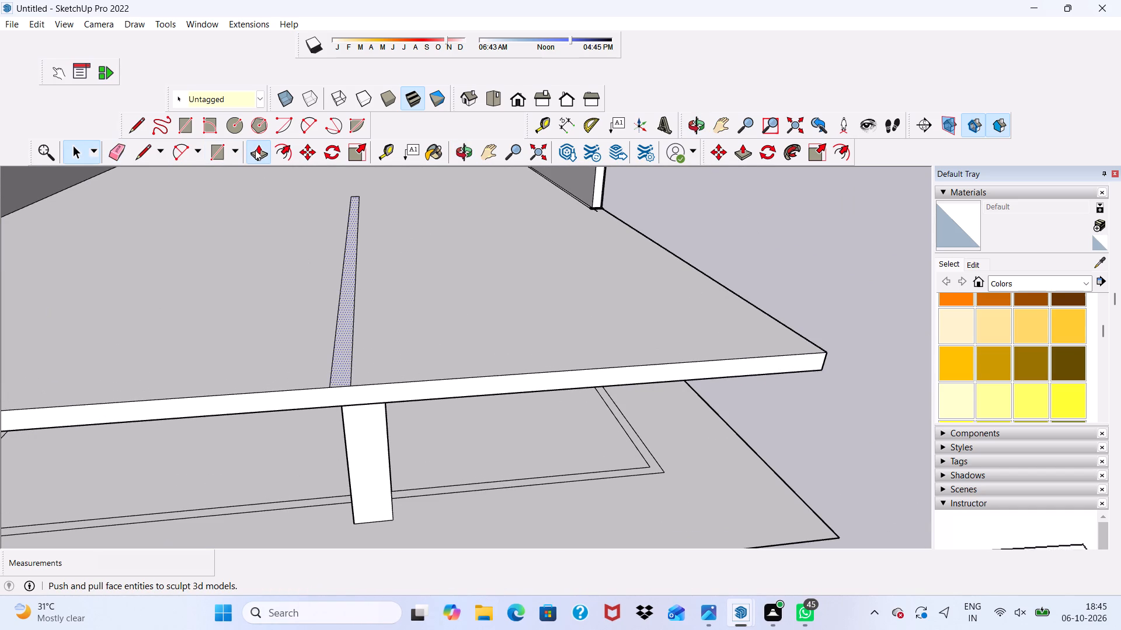
left_click(343, 327)
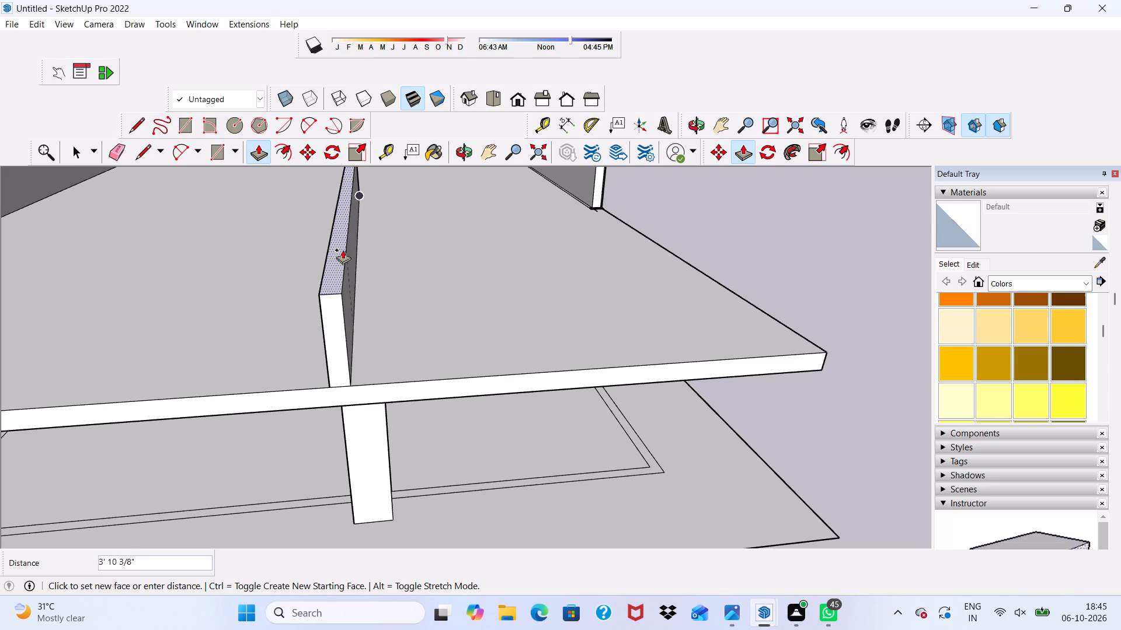
scroll(243, 271, "down", 8)
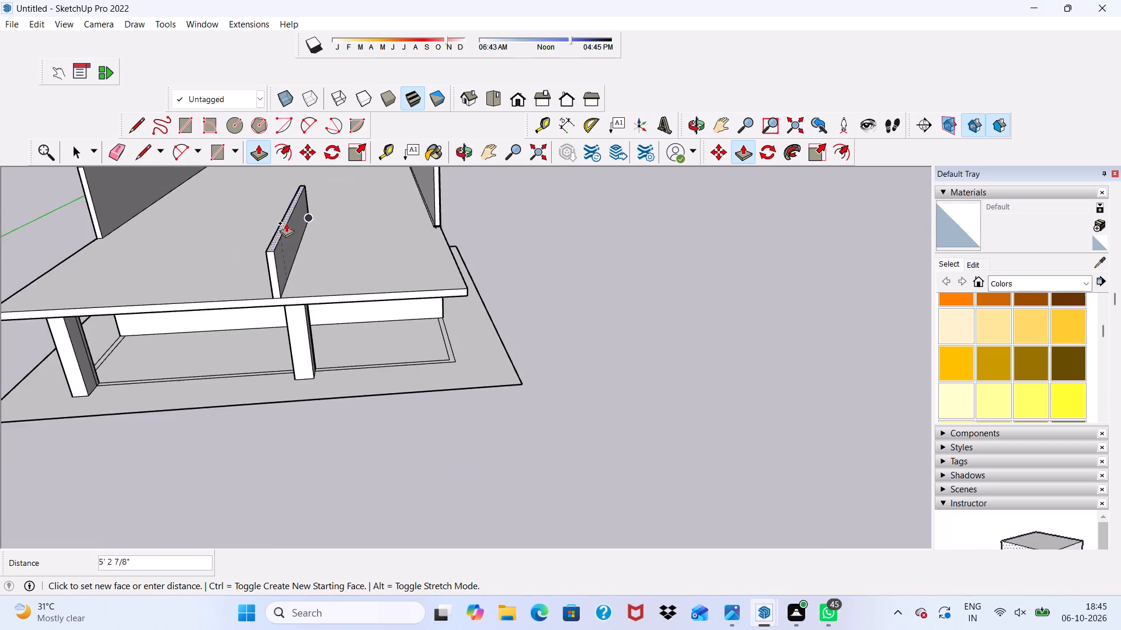
scroll(286, 223, "down", 4)
scroll(163, 198, "up", 3)
scroll(117, 190, "up", 2)
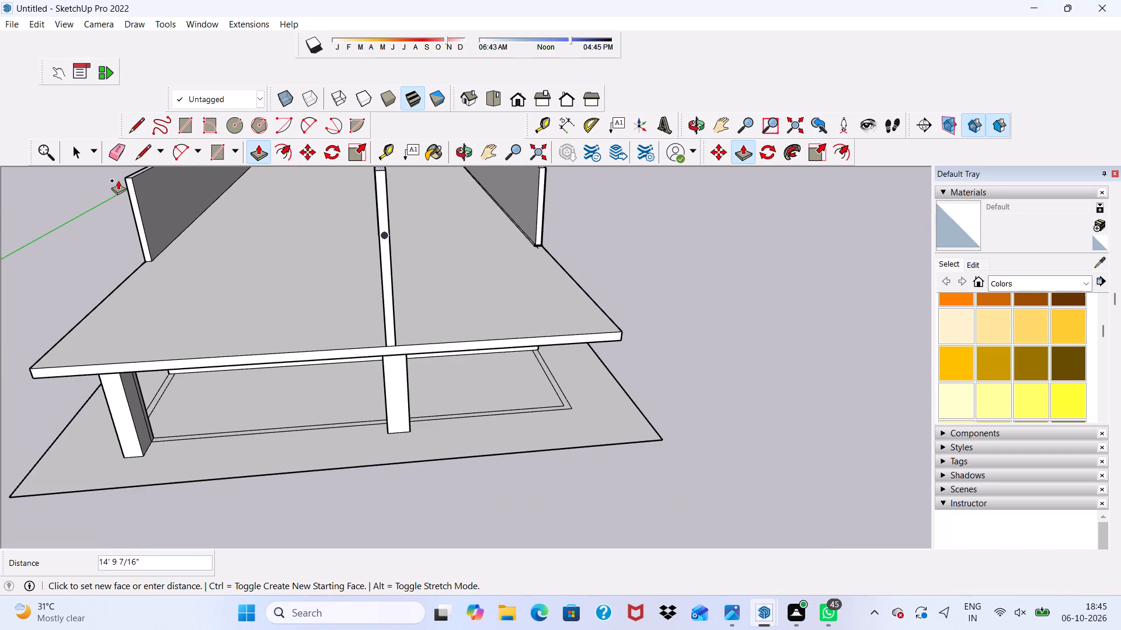
scroll(120, 178, "down", 8)
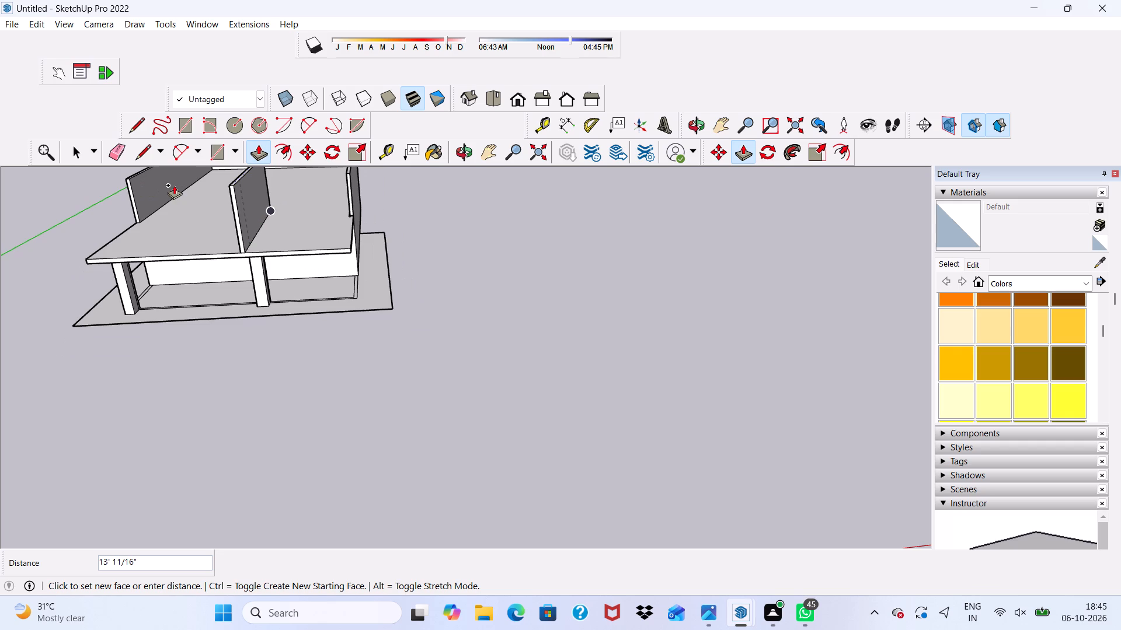
middle_click_drag(178, 186, 191, 192)
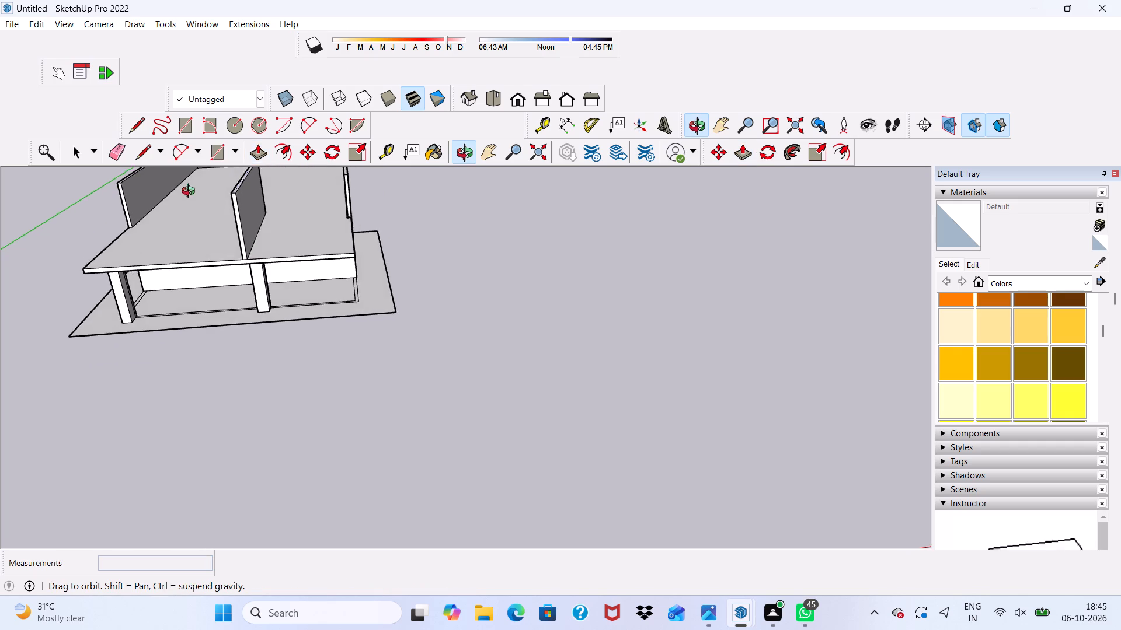
middle_click_drag(191, 192, 323, 198)
scroll(133, 228, "up", 3)
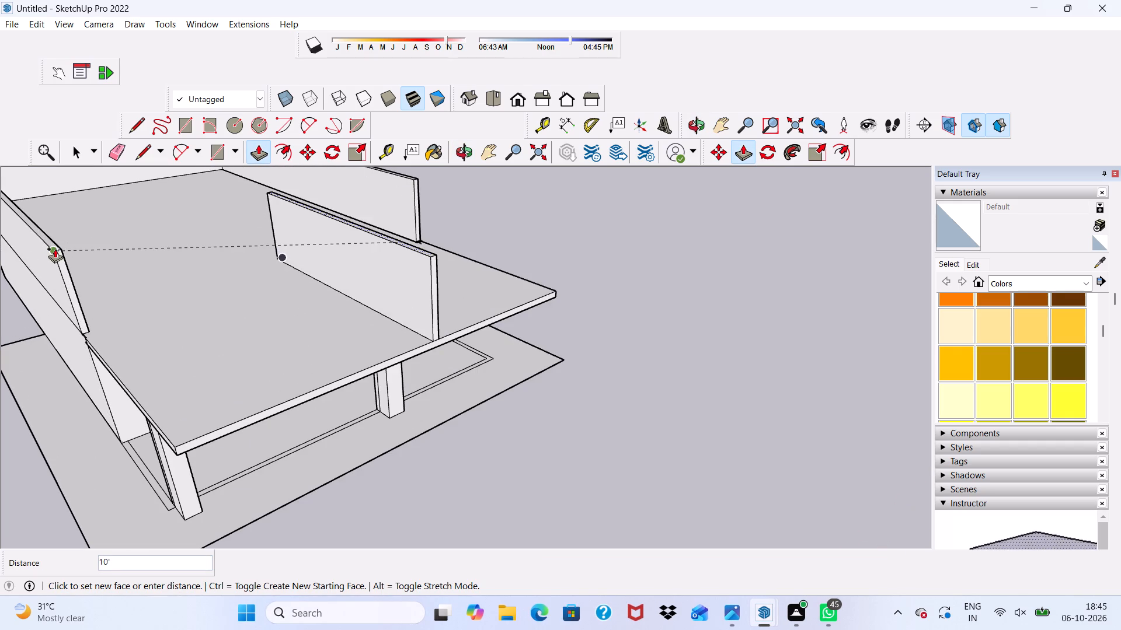
left_click(54, 249)
Push/Pull the front end face of the upper-storey side wall opposite the partition forward 28' 11 1/16" to the projecting slab's front edge.
scroll(198, 293, "down", 1)
middle_click_drag(198, 293, 90, 229)
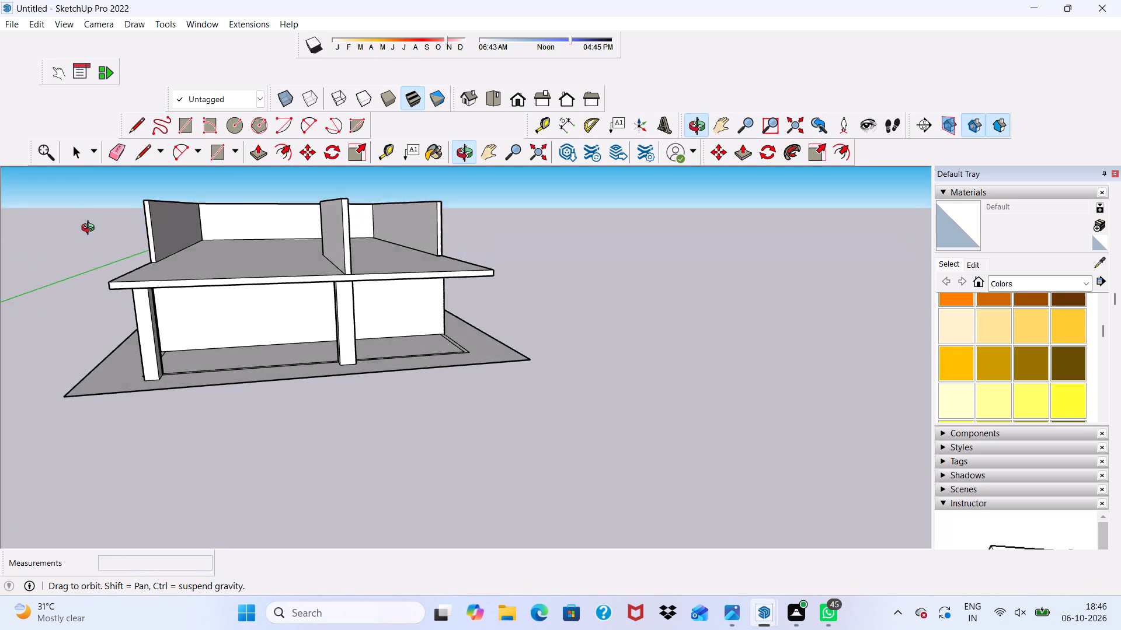
middle_click_drag(90, 229, 168, 289)
scroll(168, 289, "up", 5)
scroll(81, 317, "down", 3)
scroll(83, 297, "up", 2)
key("space")
scroll(83, 297, "up", 1)
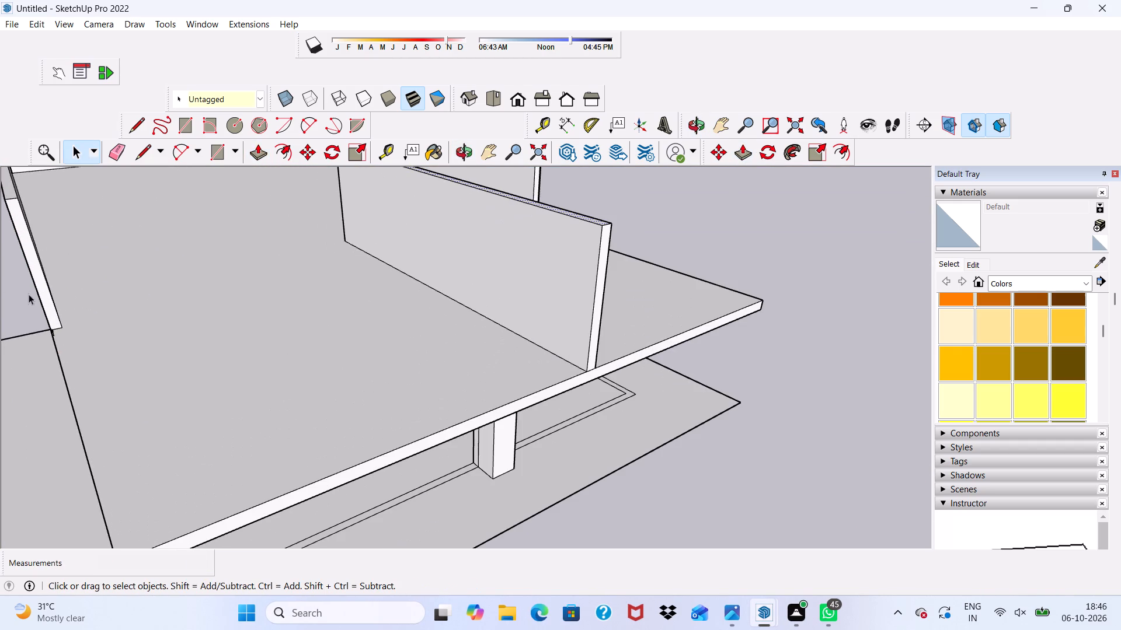
left_click(32, 269)
scroll(53, 249, "up", 1)
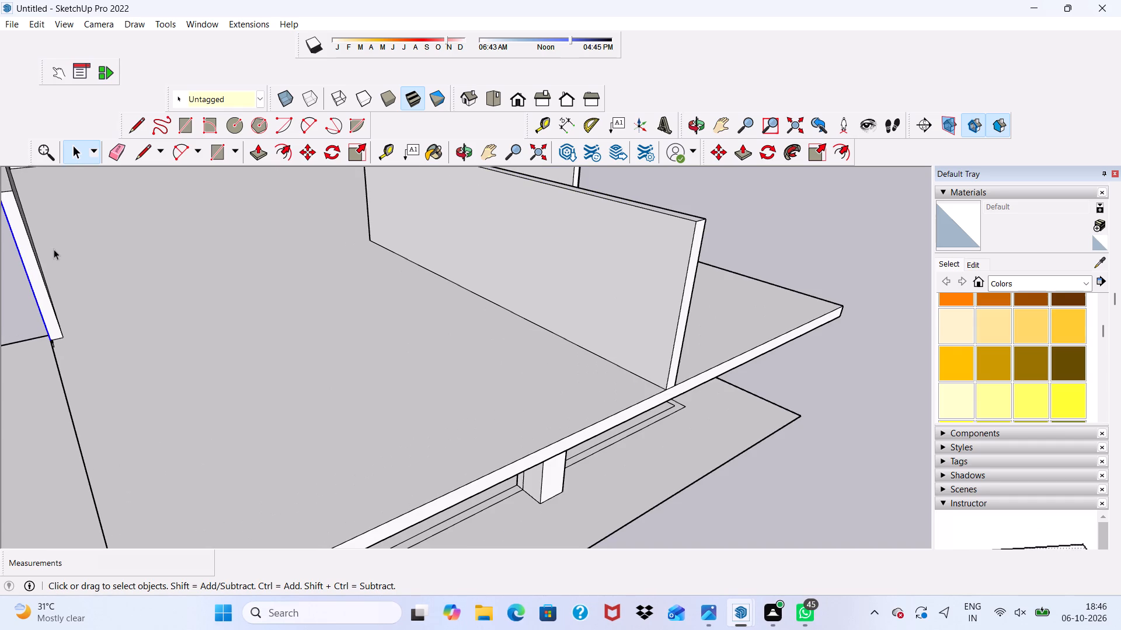
scroll(54, 249, "down", 3)
middle_click_drag(54, 249, 40, 160)
scroll(40, 160, "up", 4)
scroll(112, 197, "down", 4)
middle_click_drag(128, 218, 130, 282)
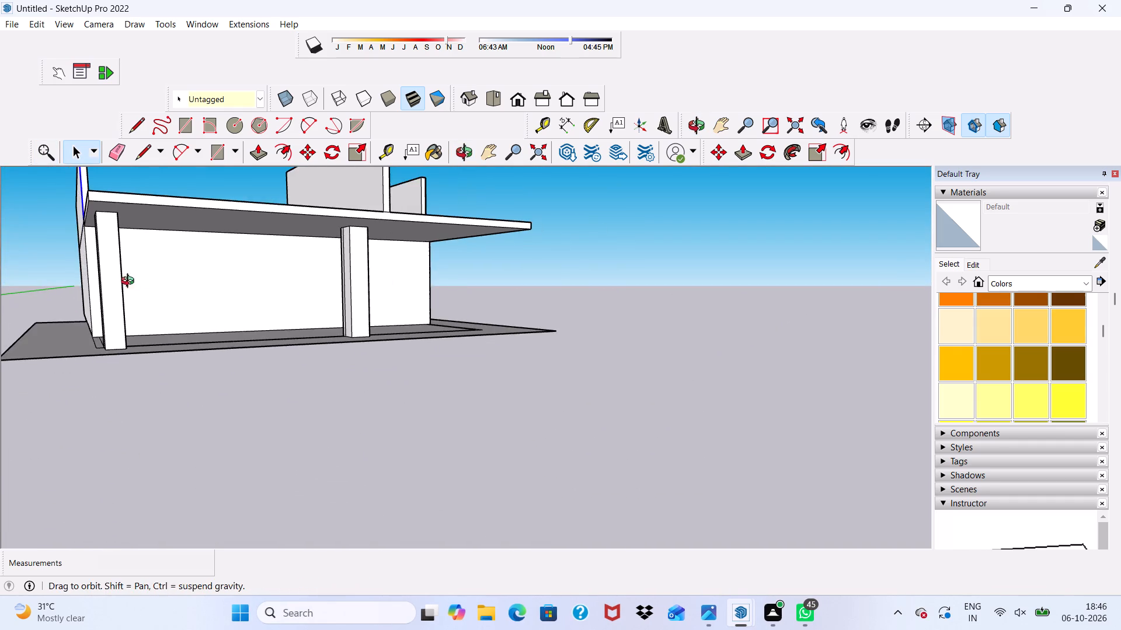
middle_click_drag(130, 282, 130, 292)
key("space")
left_click(19, 253)
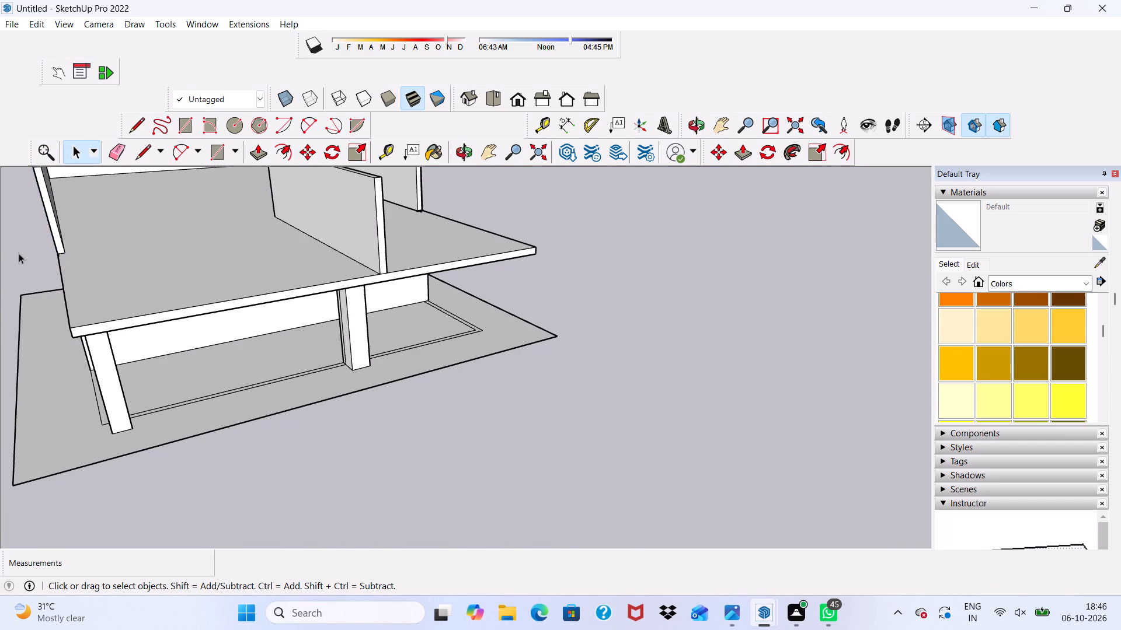
scroll(76, 239, "up", 3)
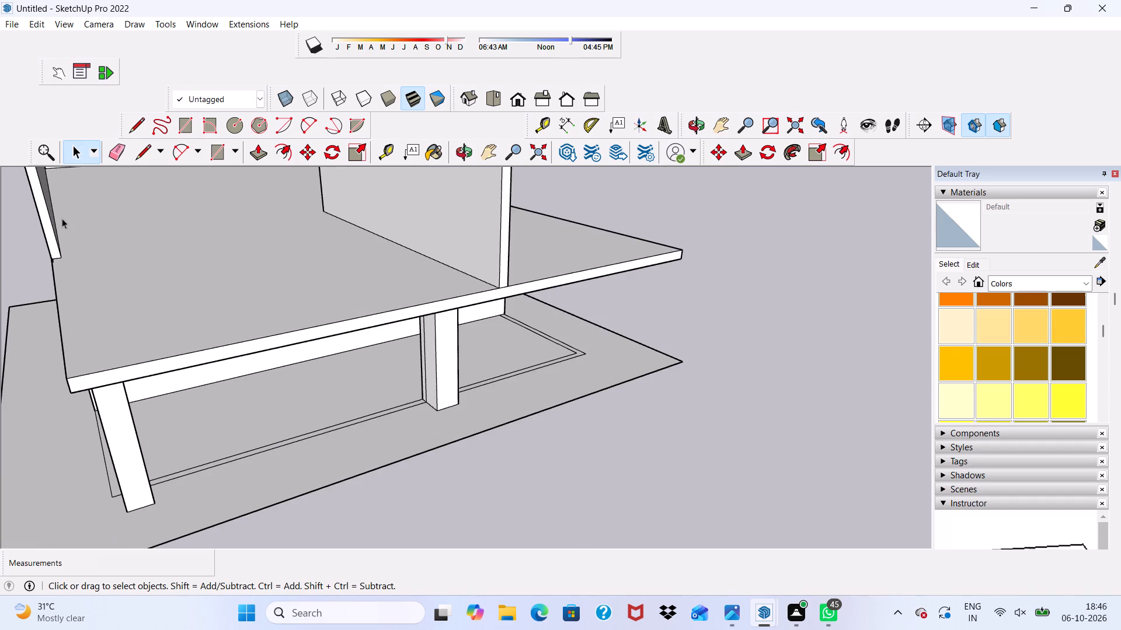
scroll(61, 218, "up", 2)
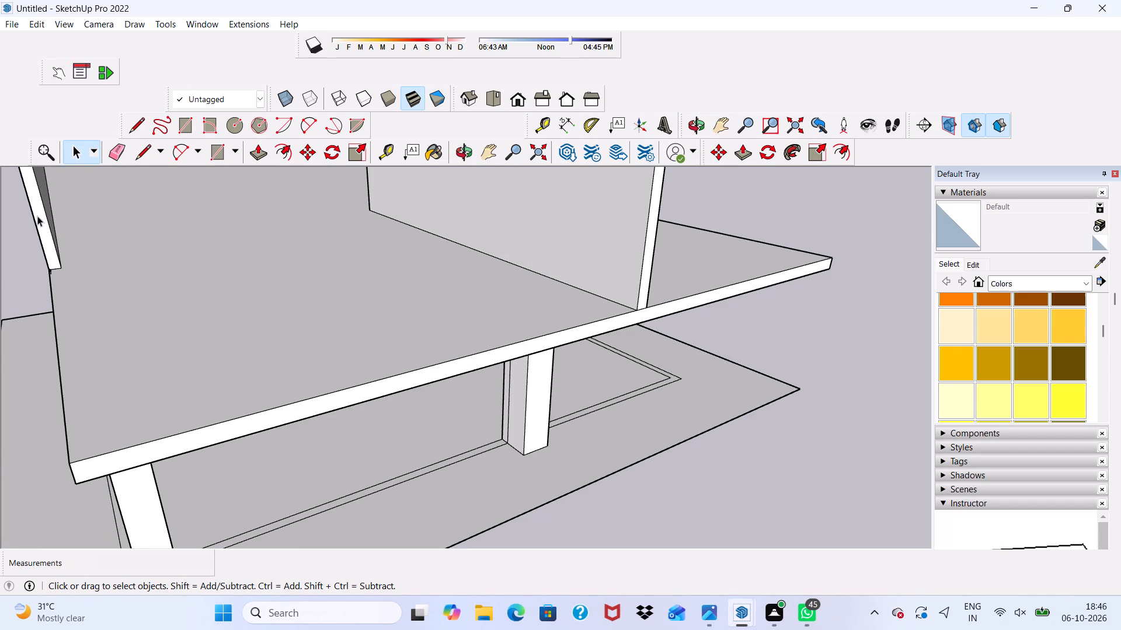
left_click(37, 216)
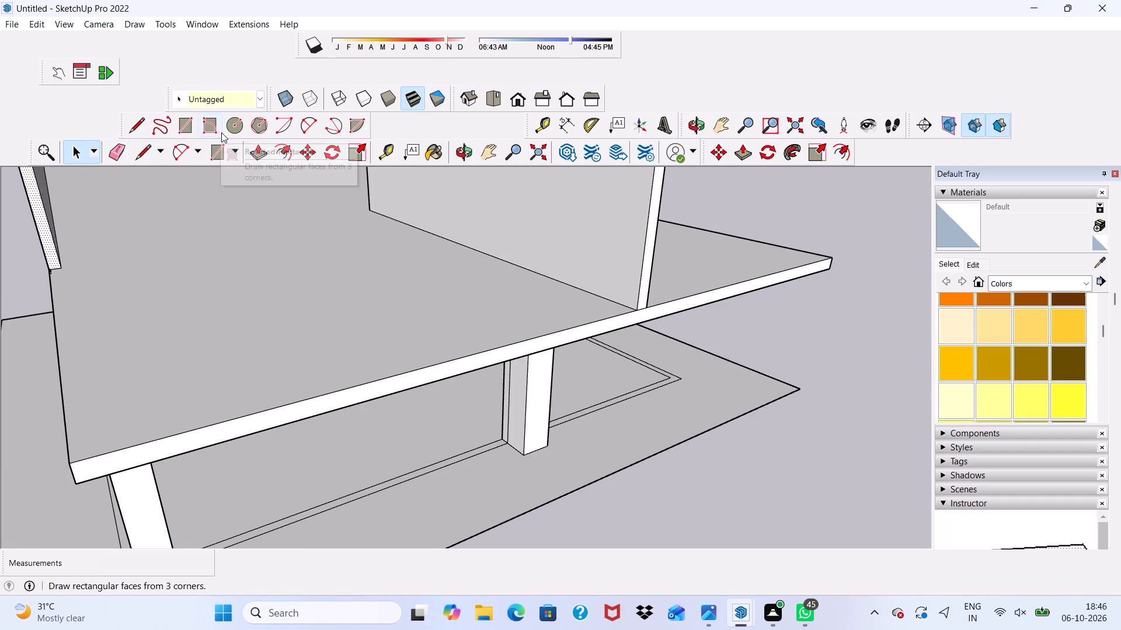
left_click(260, 151)
scroll(50, 216, "up", 2)
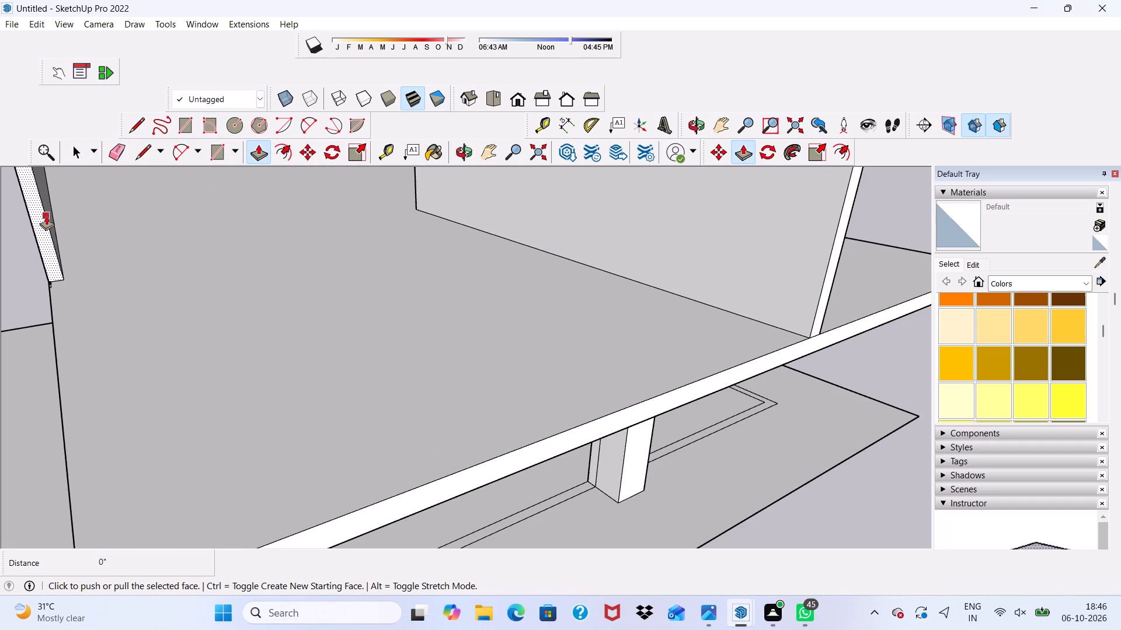
left_click(44, 220)
scroll(60, 279, "down", 6)
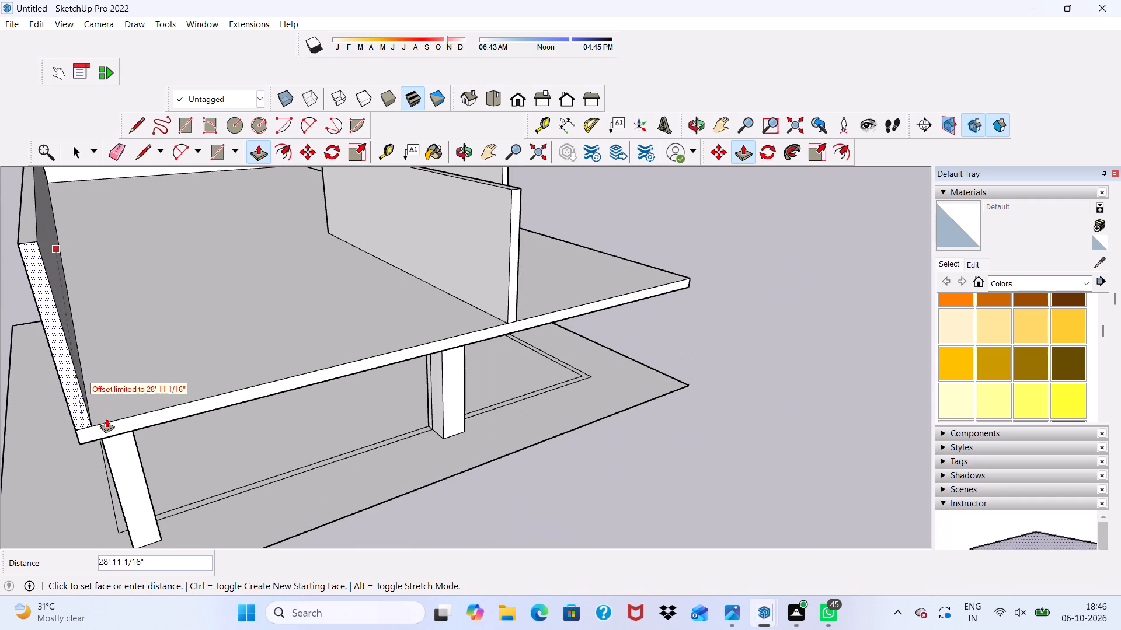
left_click(106, 419)
Examine the extended side wall, the partition wall and the projecting slab from the outer side of the building.
scroll(119, 375, "down", 2)
middle_click_drag(119, 375, 184, 309)
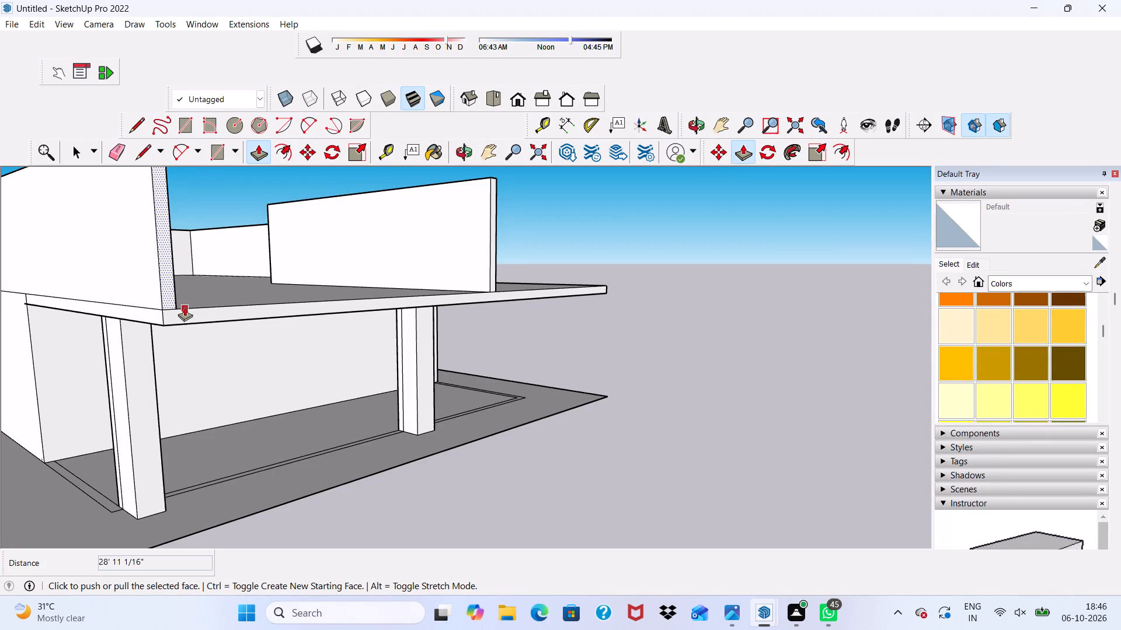
key("space")
middle_click_drag(148, 259, 225, 264)
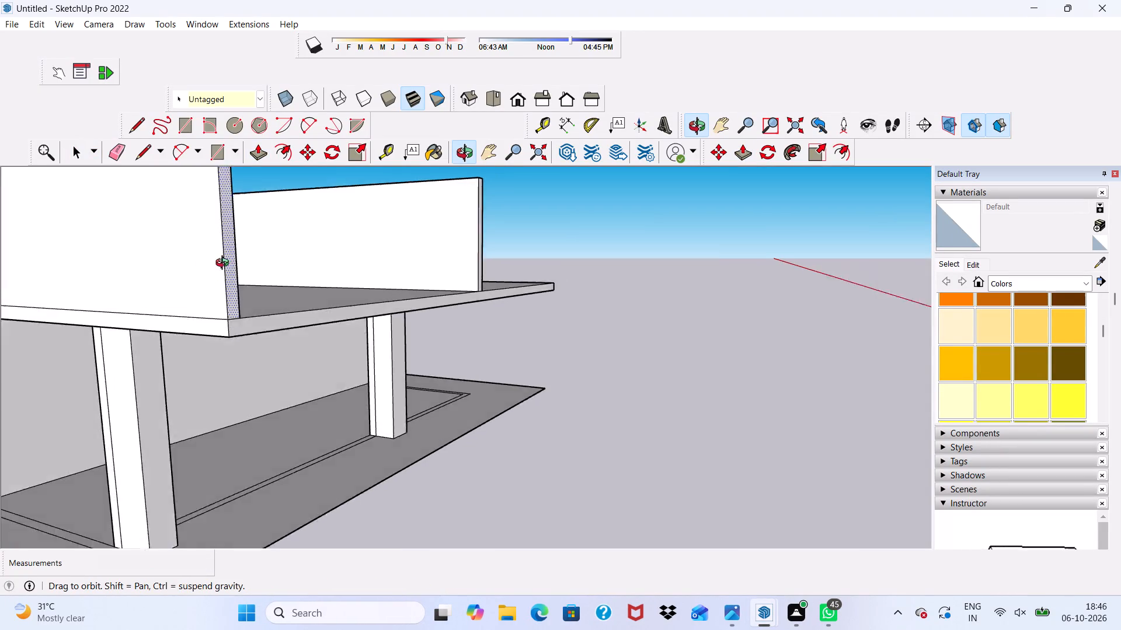
middle_click_drag(225, 264, 249, 268)
left_click(622, 365)
scroll(207, 272, "down", 5)
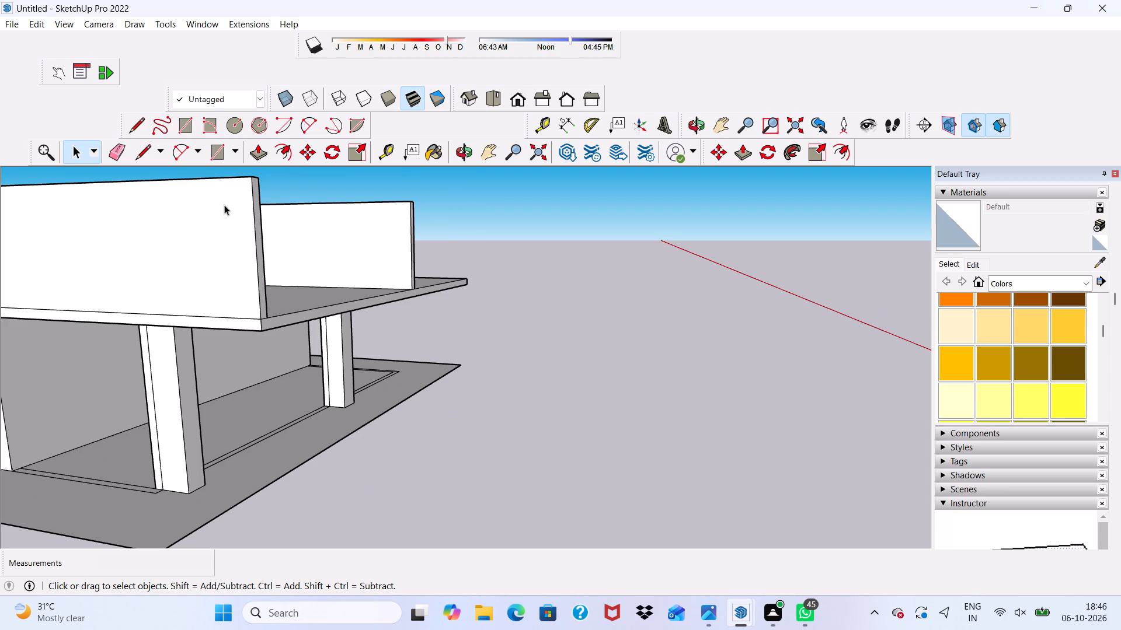
scroll(227, 208, "down", 4)
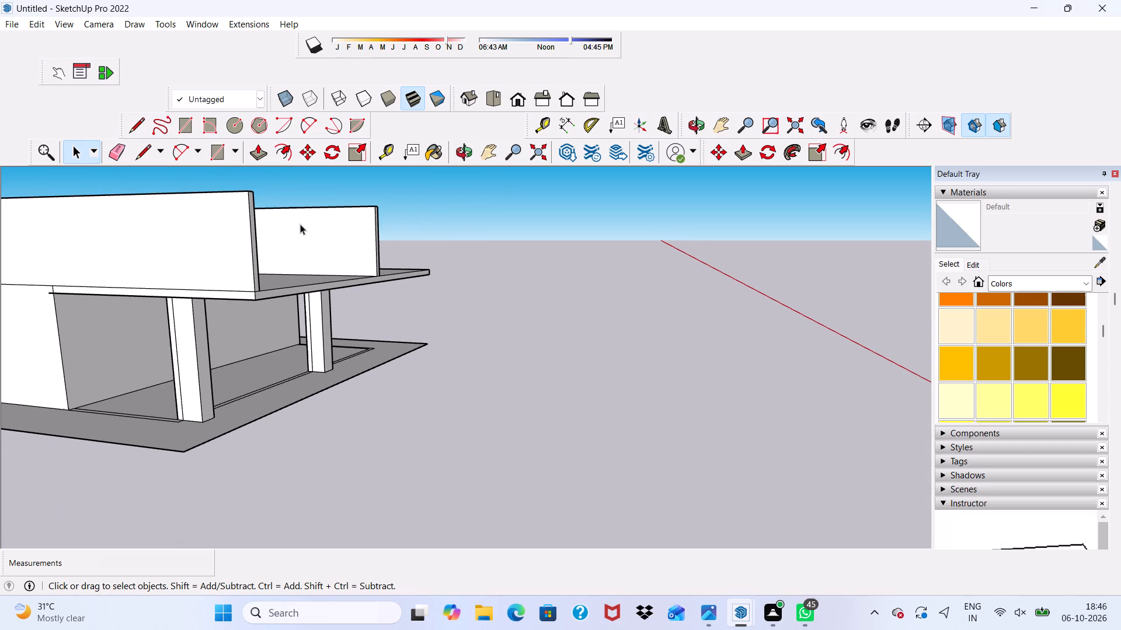
Examine the projecting slab, front columns, partition and upper-storey side walls from the side, below, front and above.
scroll(300, 224, "up", 2)
scroll(300, 223, "down", 4)
middle_click_drag(300, 225, 185, 268)
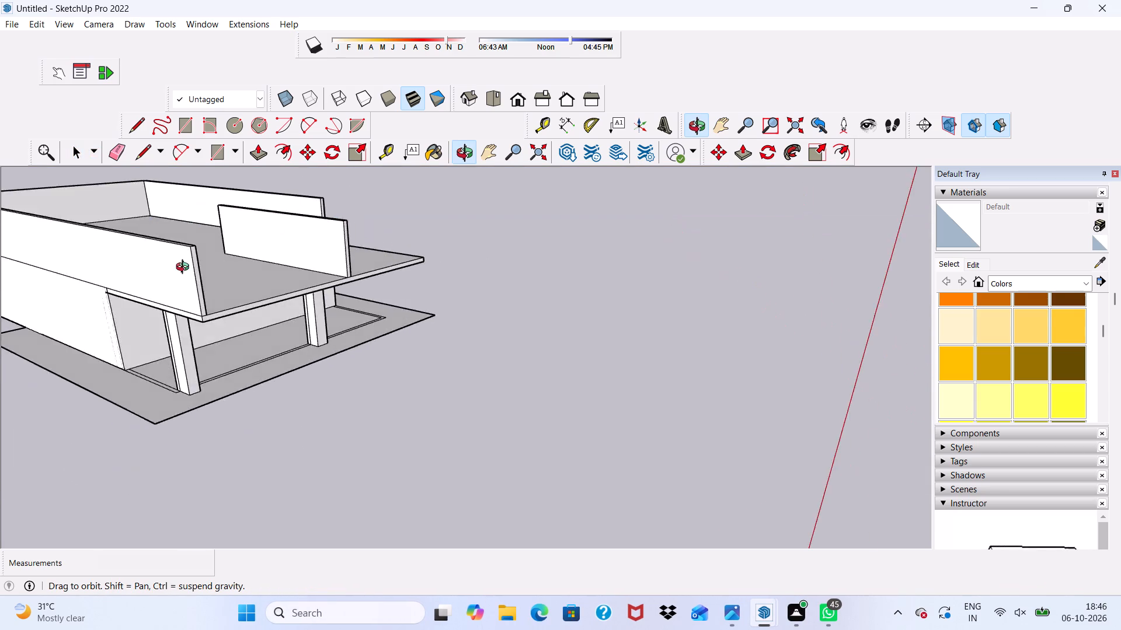
middle_click_drag(185, 268, 215, 211)
scroll(215, 211, "up", 2)
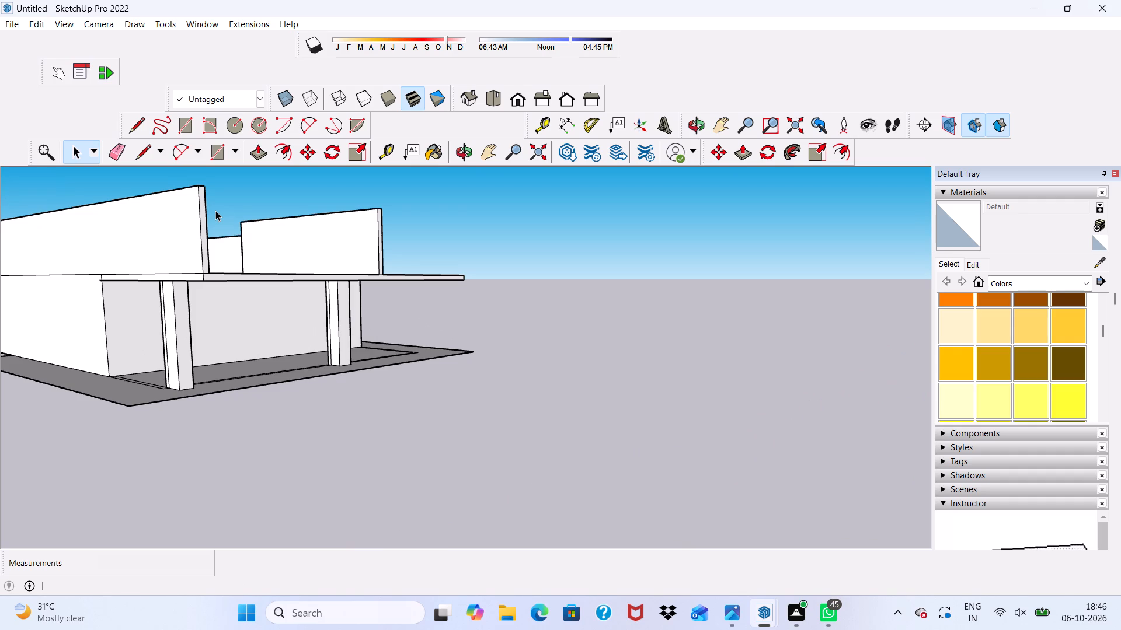
scroll(215, 211, "down", 4)
middle_click_drag(217, 211, 270, 164)
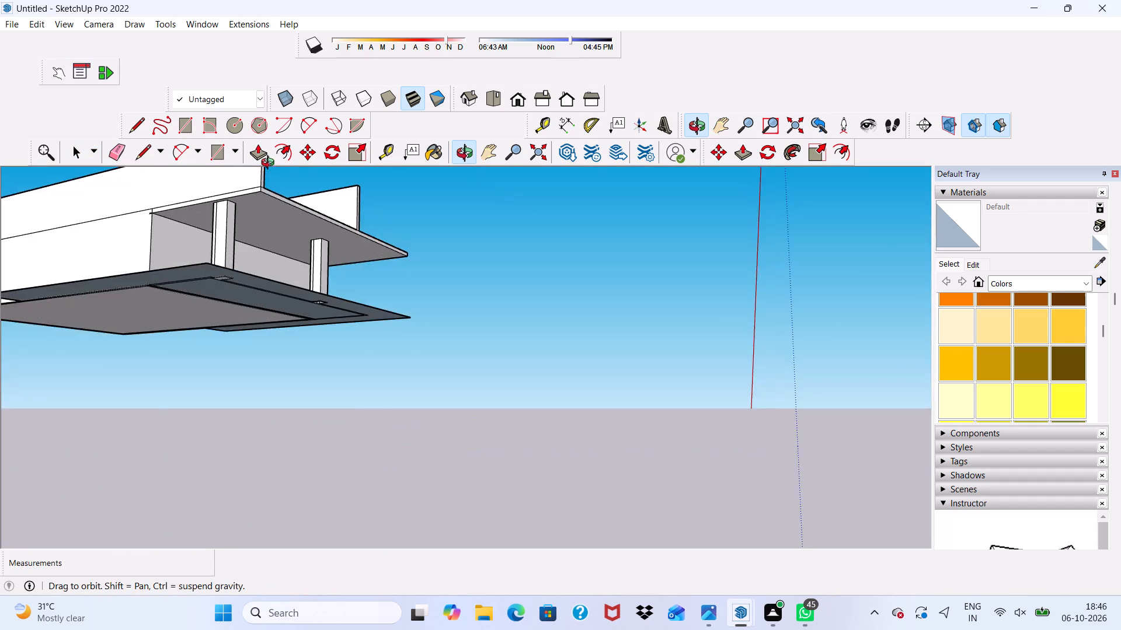
middle_click_drag(270, 164, 278, 242)
scroll(344, 240, "up", 4)
scroll(345, 238, "down", 1)
middle_click_drag(343, 242, 154, 235)
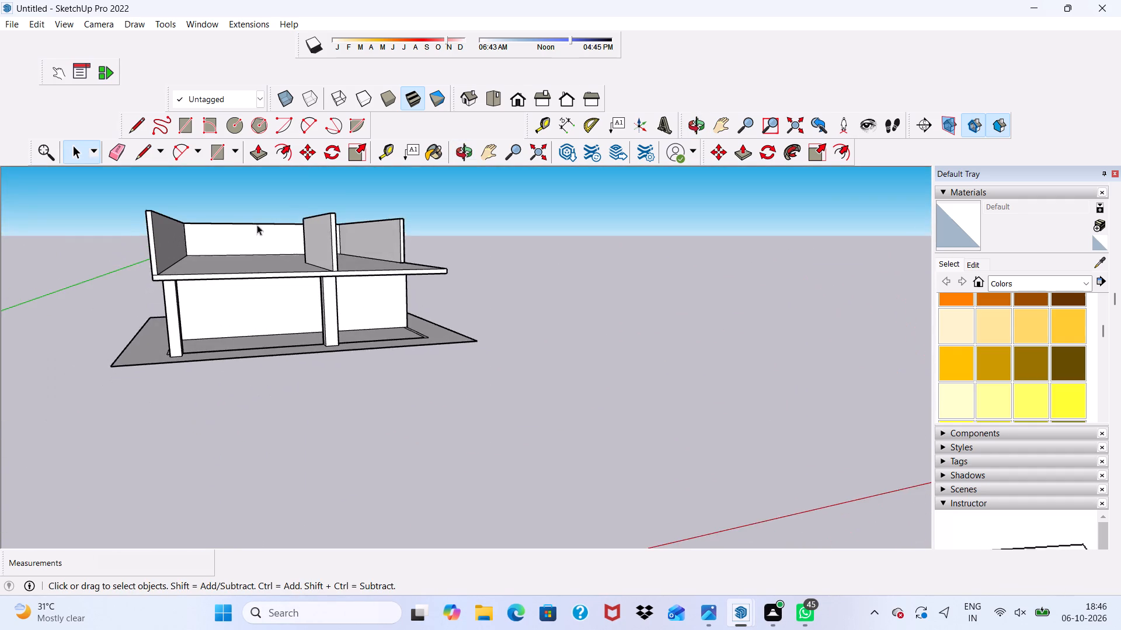
scroll(270, 222, "up", 3)
middle_click_drag(372, 244, 311, 245)
scroll(311, 245, "up", 3)
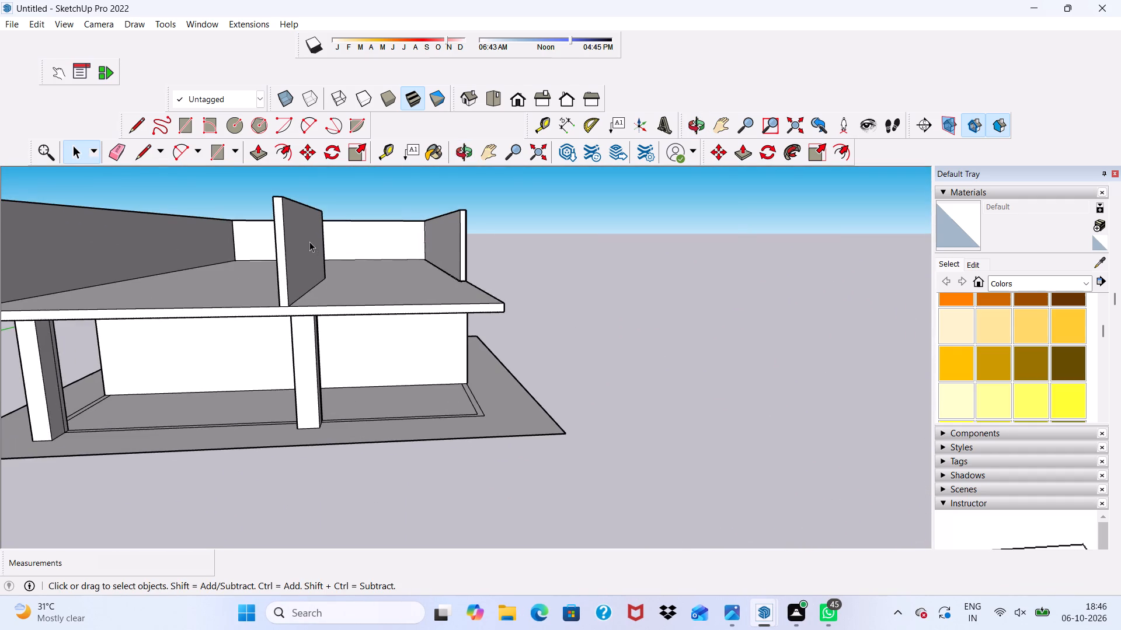
scroll(309, 241, "up", 3)
scroll(309, 241, "down", 4)
middle_click_drag(309, 243, 344, 272)
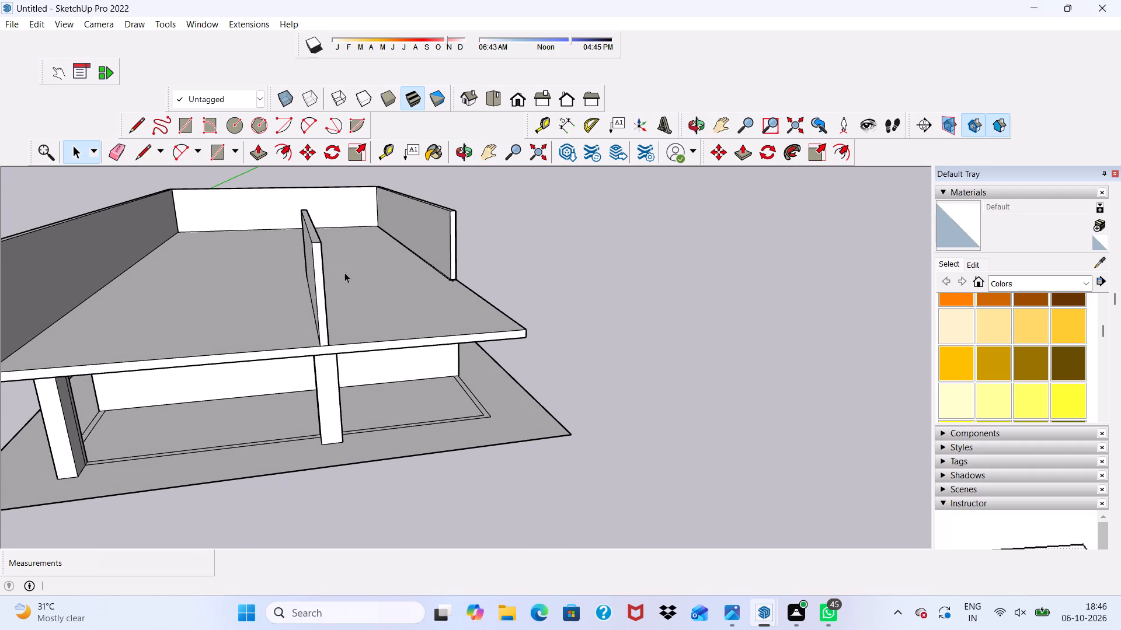
Place a construction guide on the upper floor, offset 9" inward from the projecting slab's front edge.
scroll(183, 359, "up", 2)
scroll(173, 324, "down", 1)
middle_click_drag(173, 324, 186, 380)
scroll(186, 381, "up", 3)
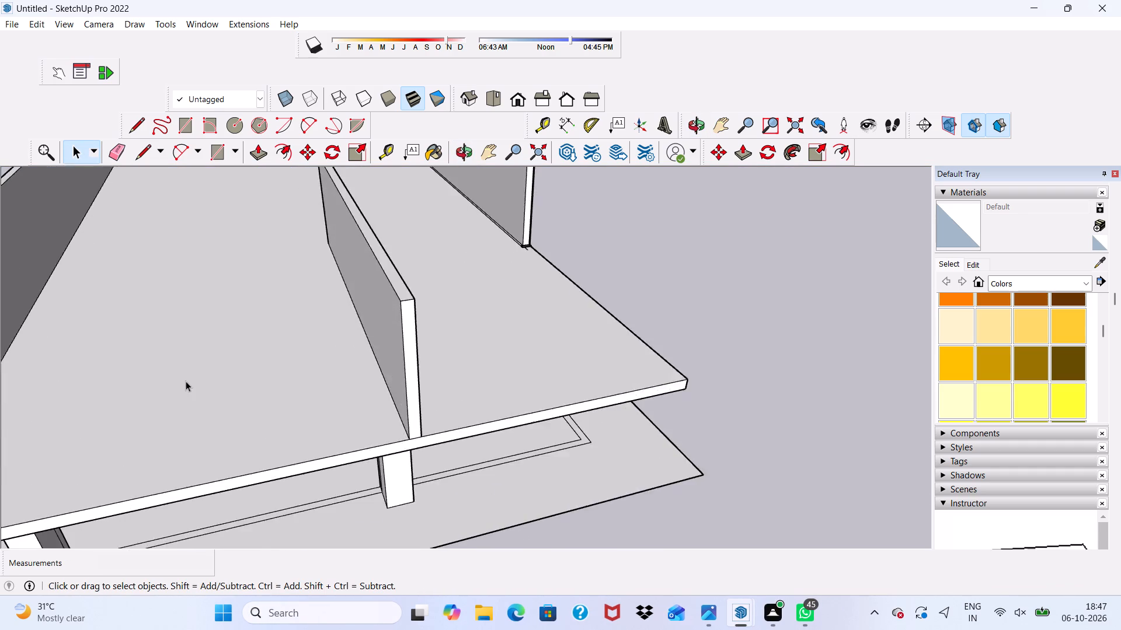
scroll(186, 381, "down", 7)
scroll(136, 416, "up", 1)
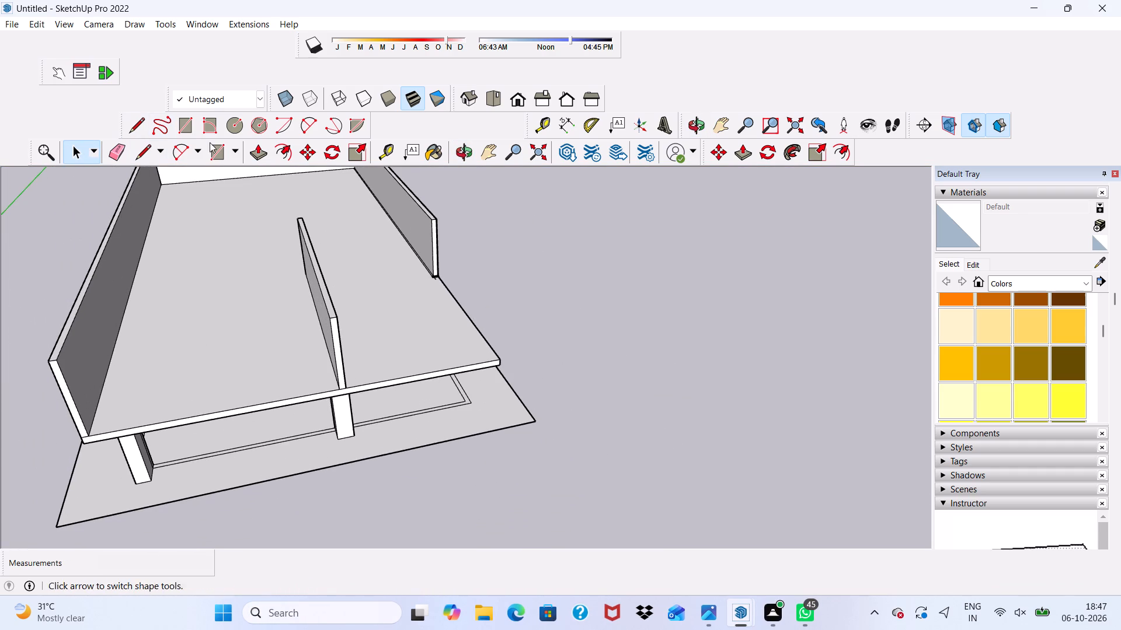
left_click(392, 149)
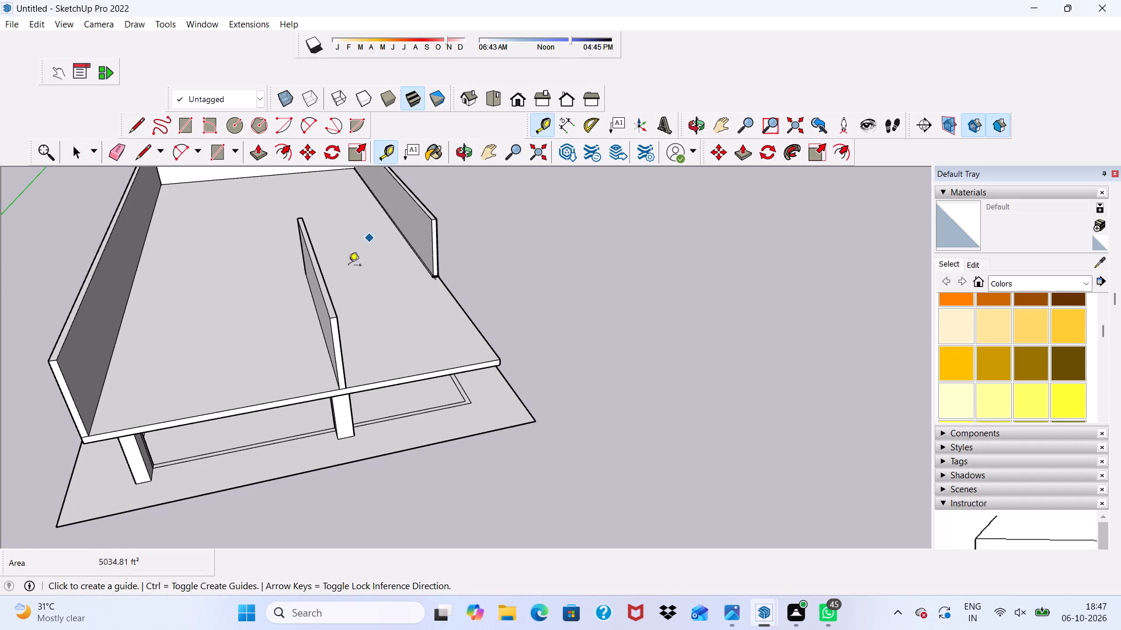
scroll(196, 329, "up", 3)
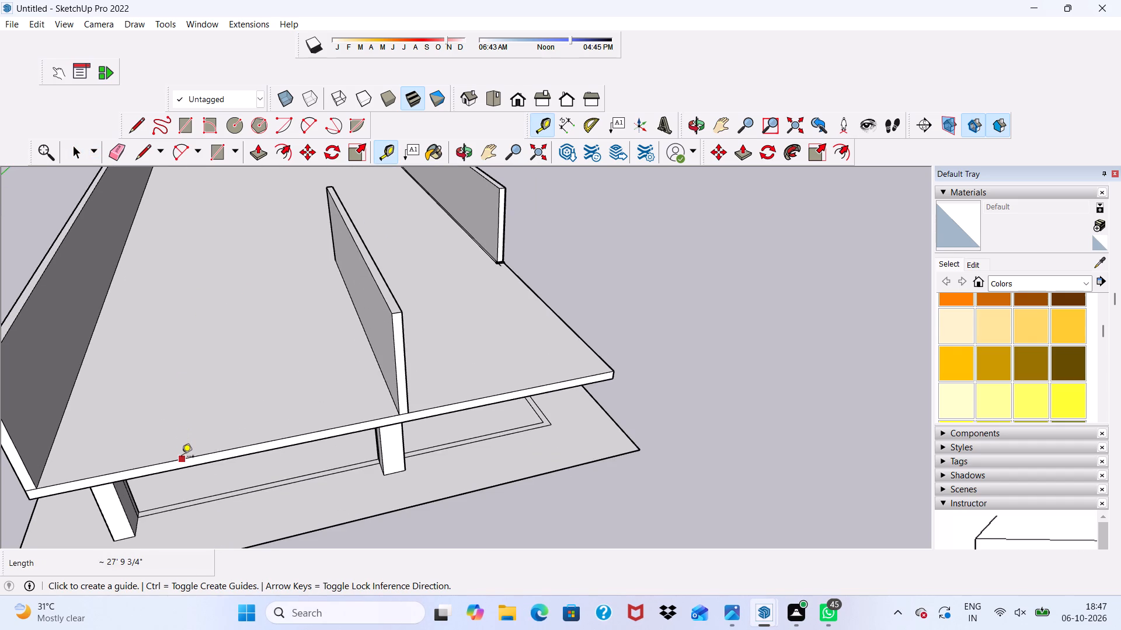
left_click(182, 457)
type("9\"")
key("Return")
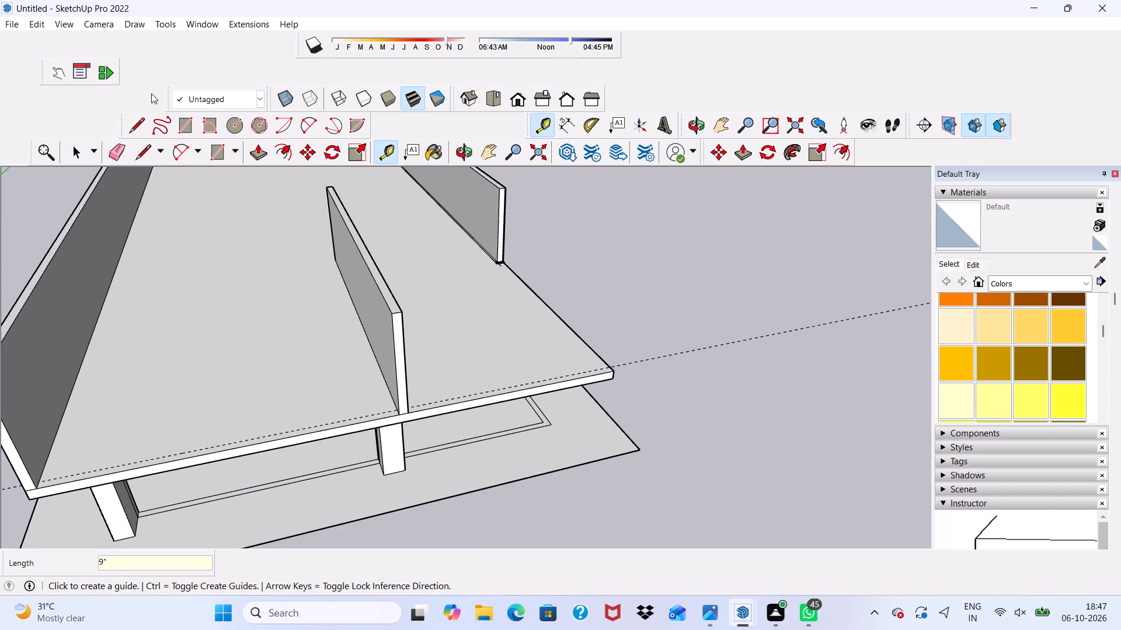
Draw a line along the guide from the extended side wall's inner face to the partition wall, marking off a front strip.
left_click(140, 124)
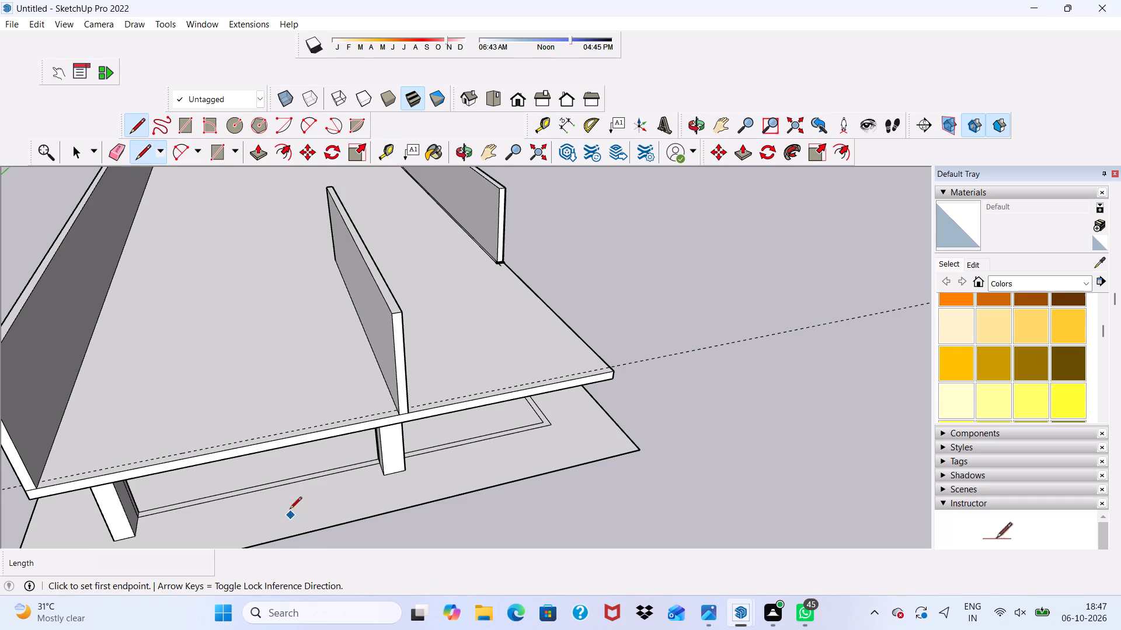
scroll(288, 506, "up", 3)
scroll(103, 457, "down", 4)
scroll(35, 454, "up", 3)
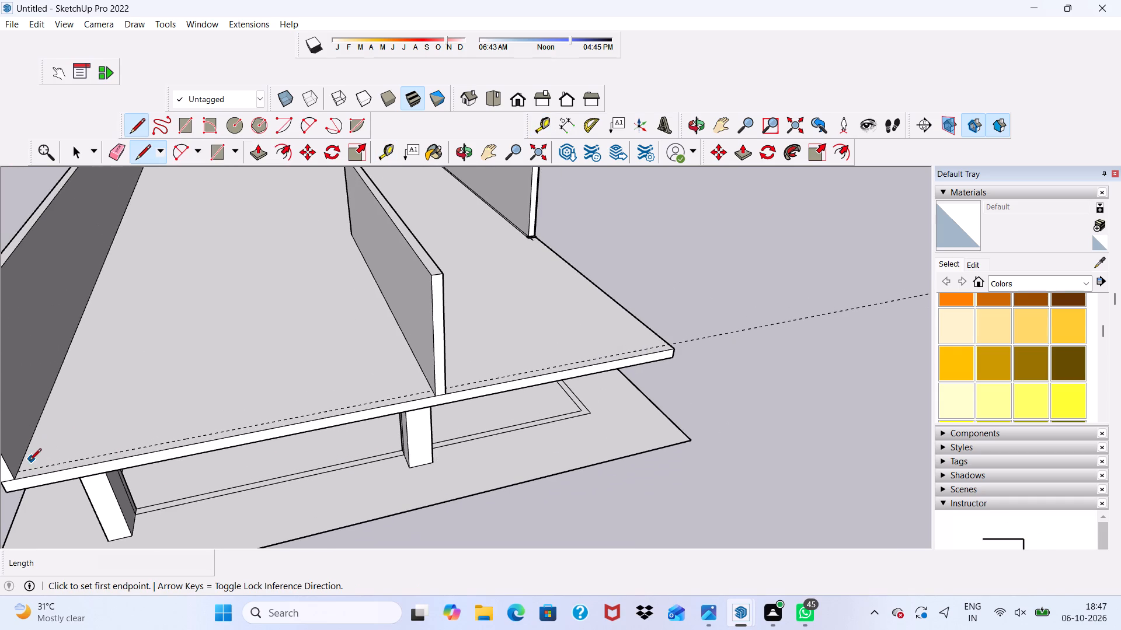
scroll(19, 473, "up", 3)
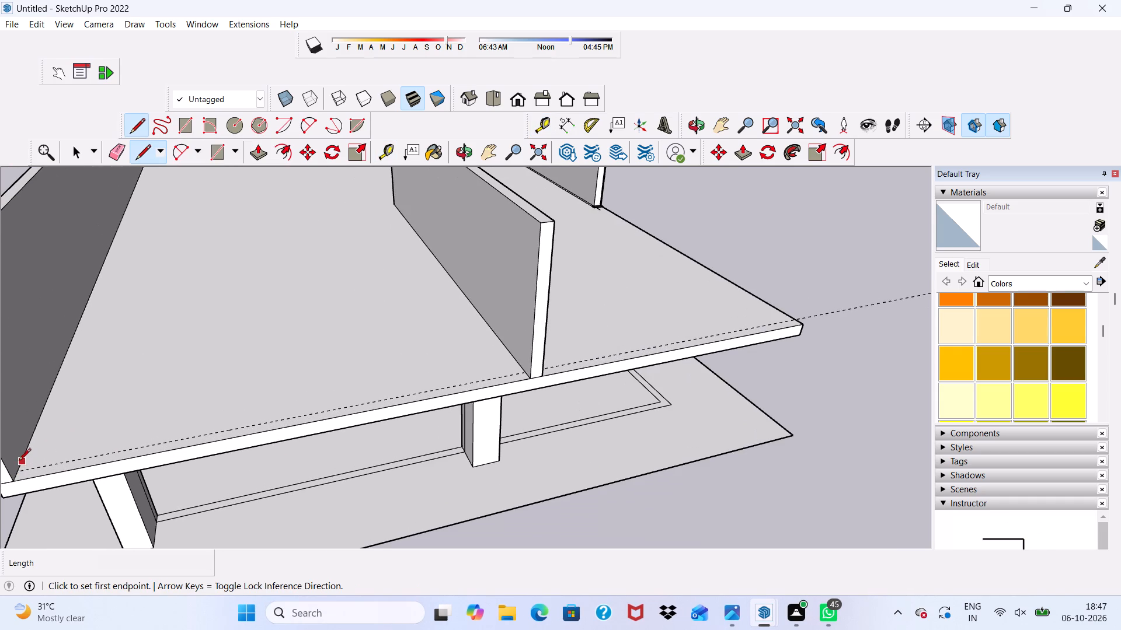
left_click(20, 470)
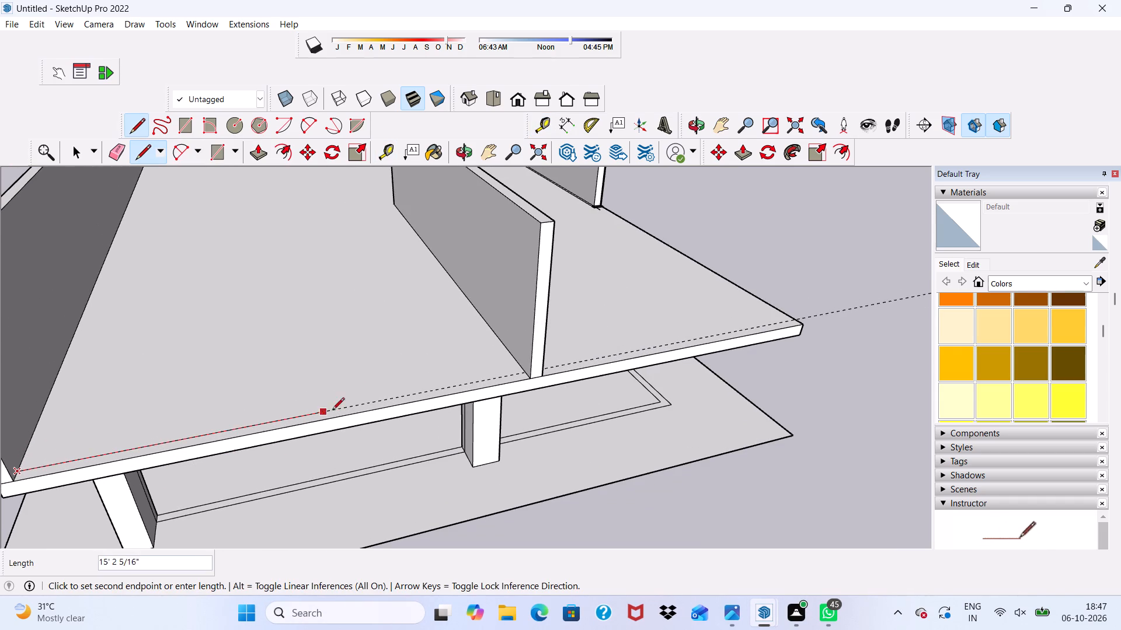
left_click(518, 370)
key("space")
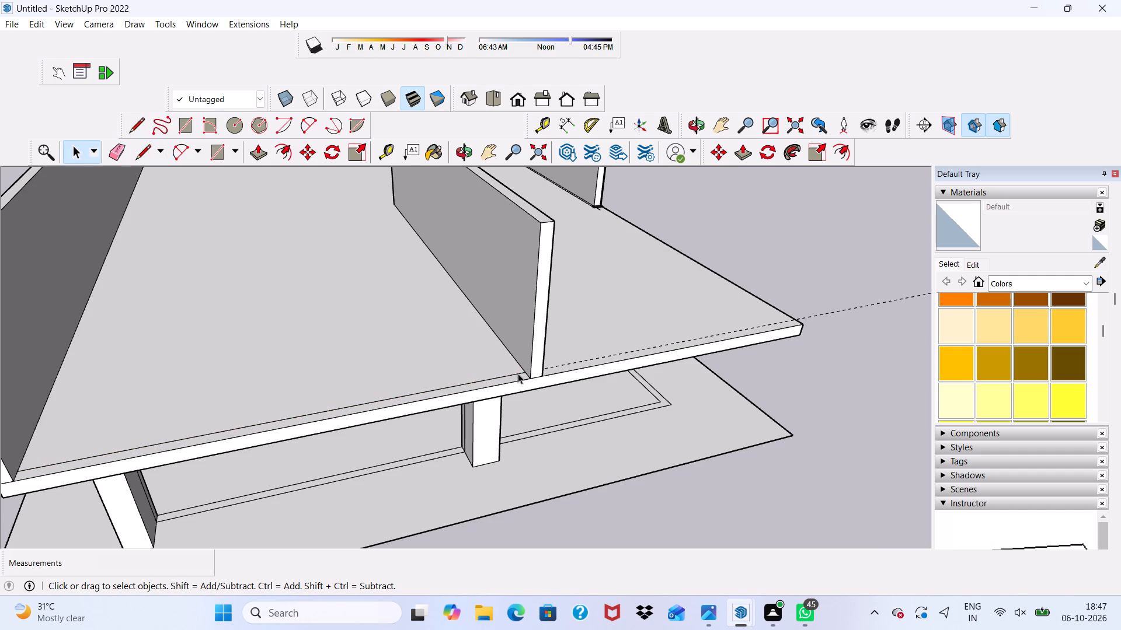
Push/Pull the front strip between the side wall and the partition up 2' to form a parapet.
scroll(506, 365, "up", 1)
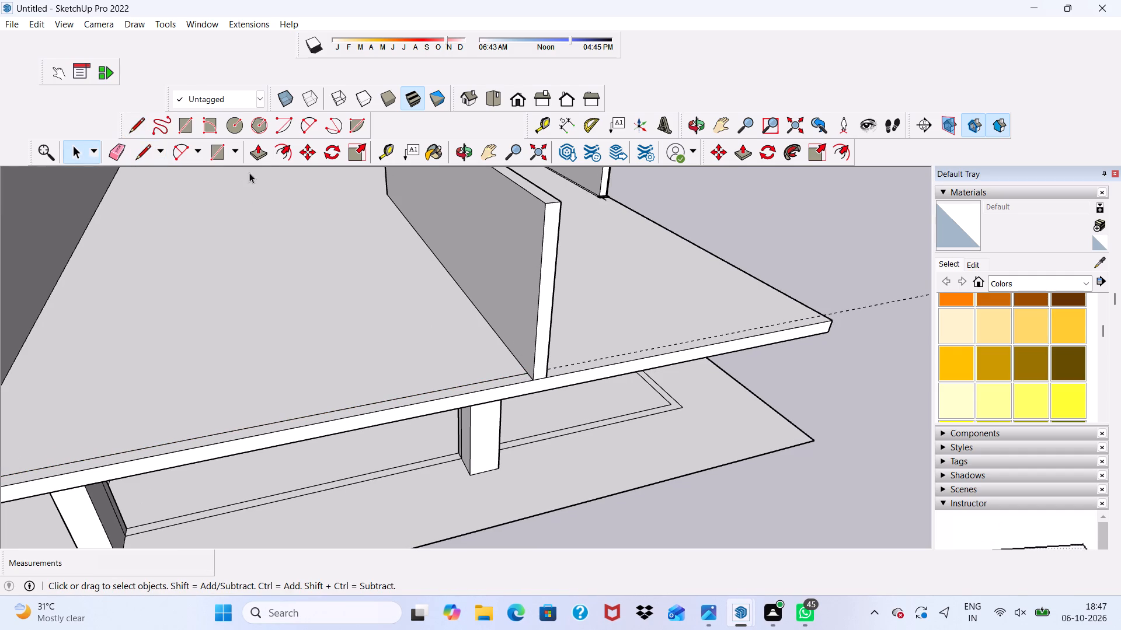
left_click_drag(250, 153, 253, 164)
scroll(359, 424, "up", 2)
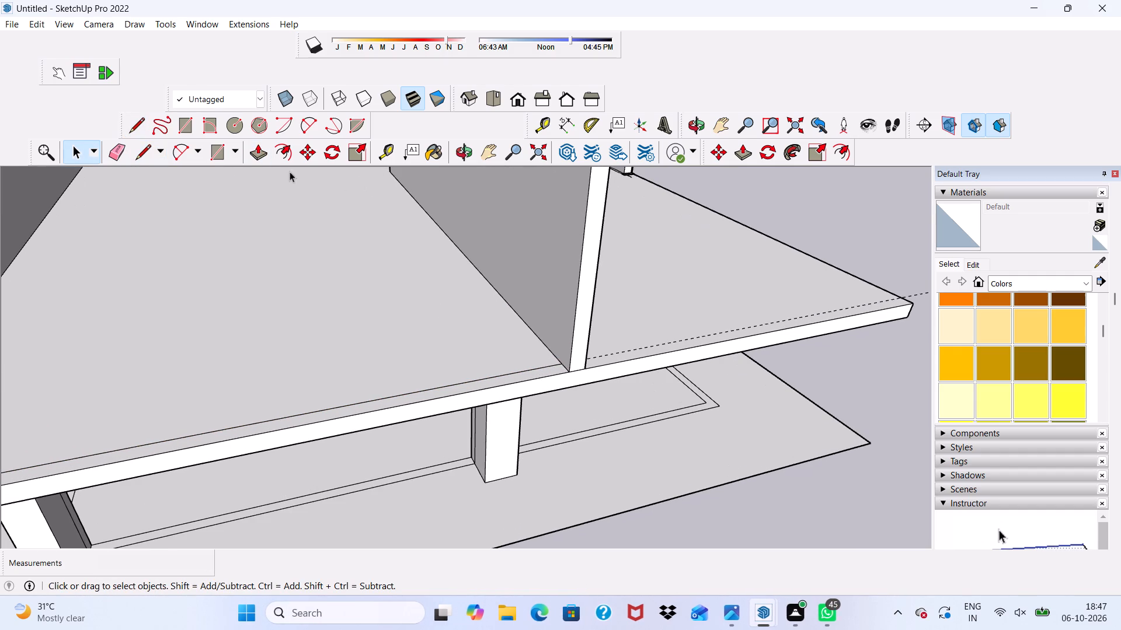
left_click(255, 157)
scroll(339, 473, "up", 3)
left_click(339, 359)
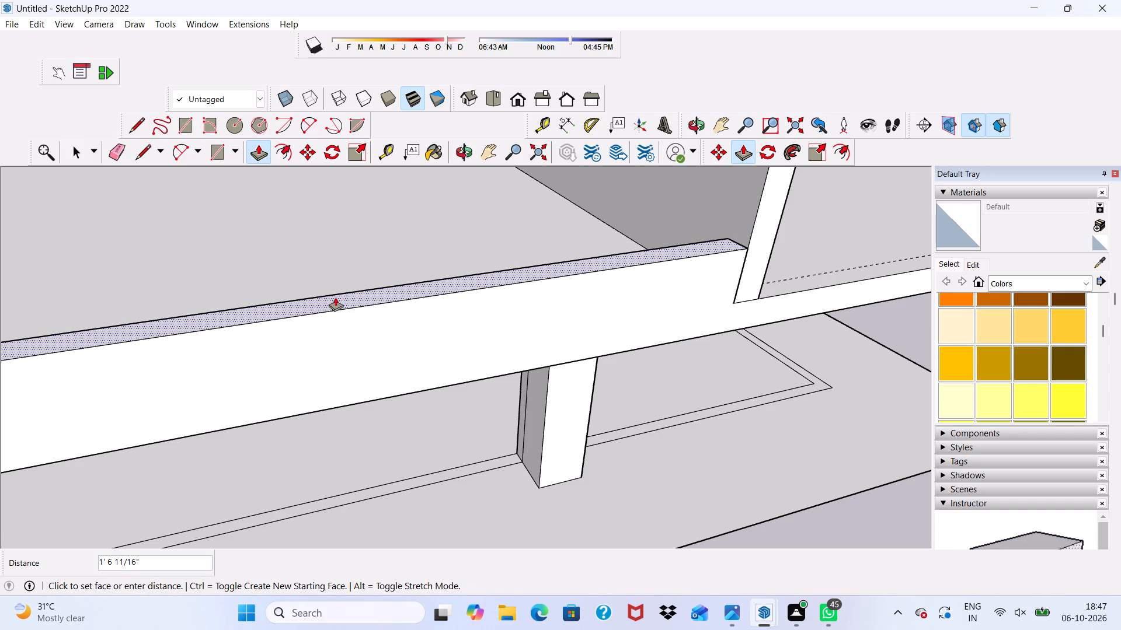
type("2'")
key("Return")
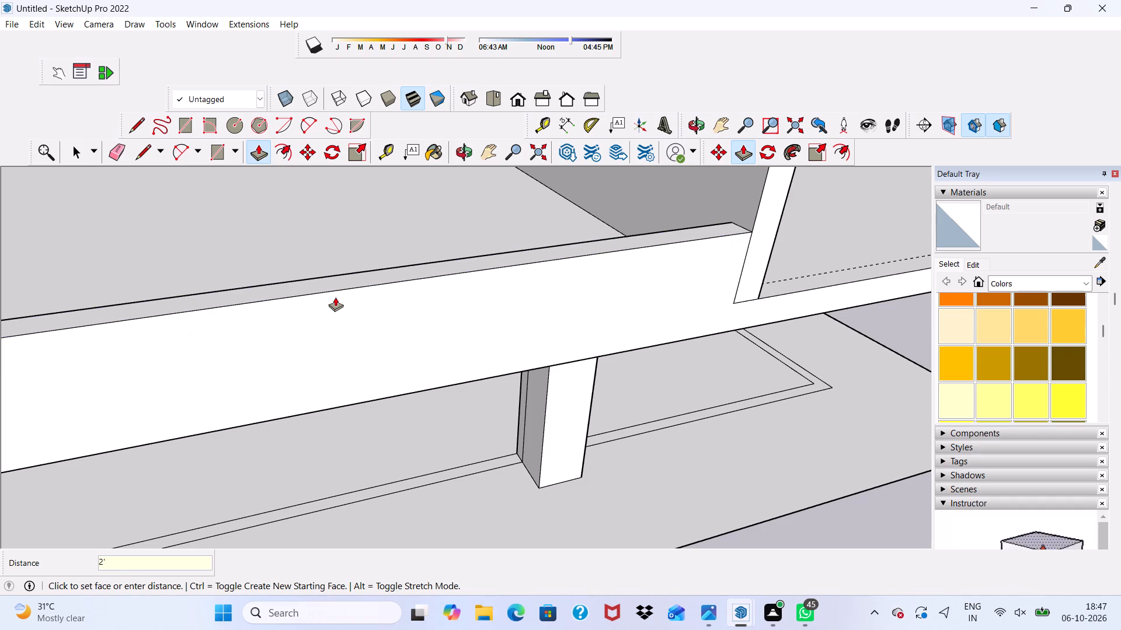
Erase the construction guide running along the slab's front edge.
scroll(333, 296, "down", 8)
middle_click_drag(381, 256, 364, 233)
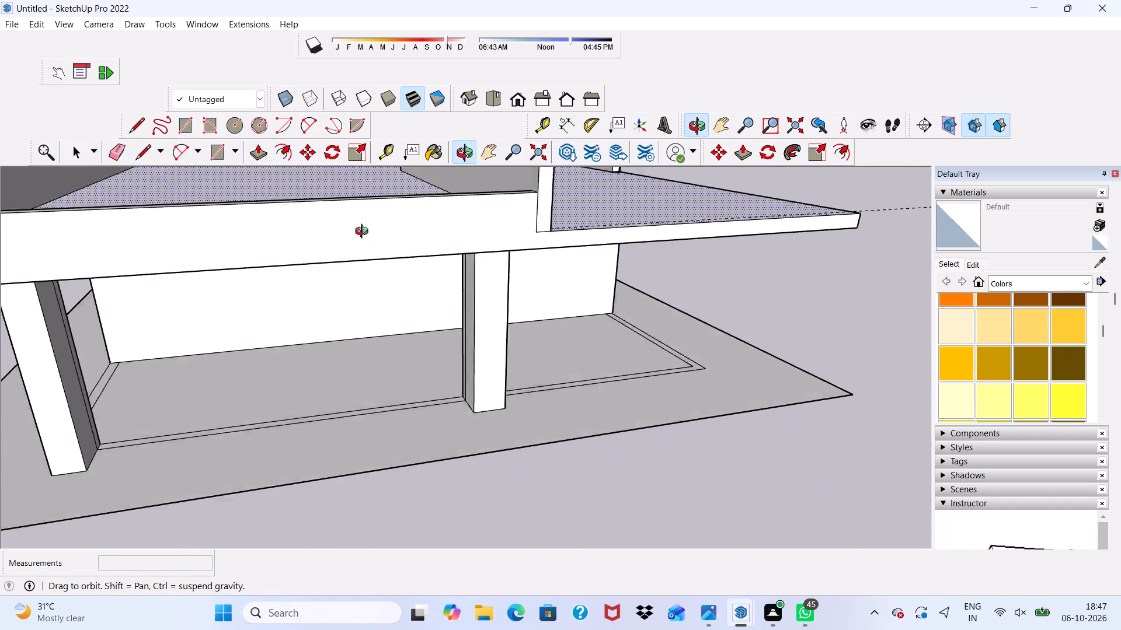
middle_click_drag(364, 233, 363, 243)
scroll(347, 243, "down", 8)
middle_click_drag(414, 314, 579, 274)
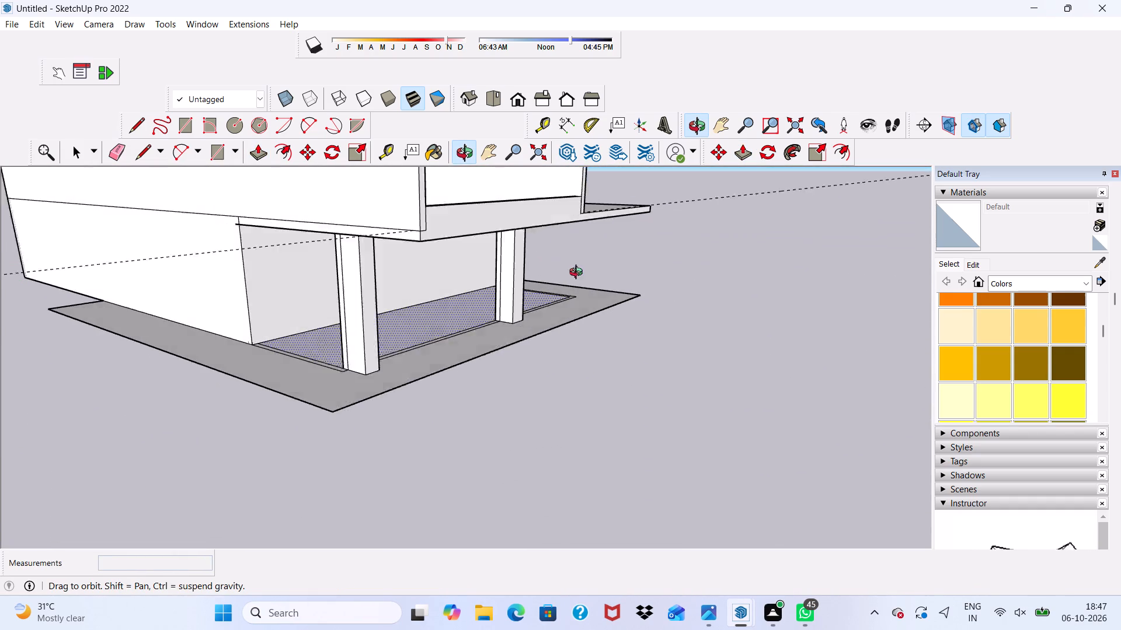
middle_click_drag(579, 274, 580, 276)
left_click_drag(114, 148, 149, 245)
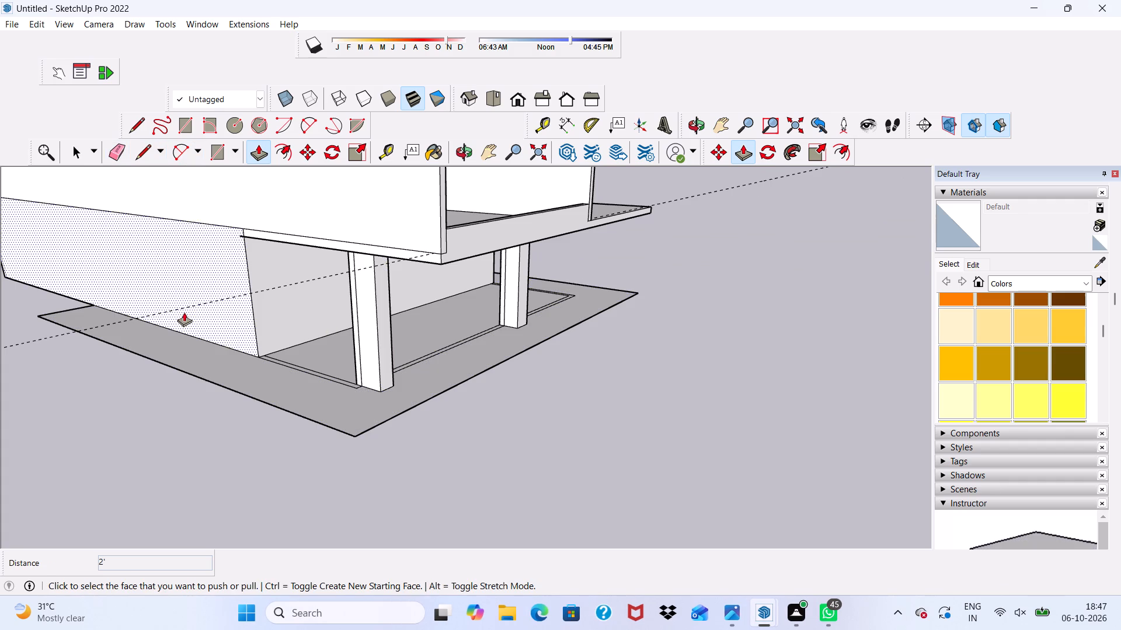
left_click_drag(119, 146, 119, 155)
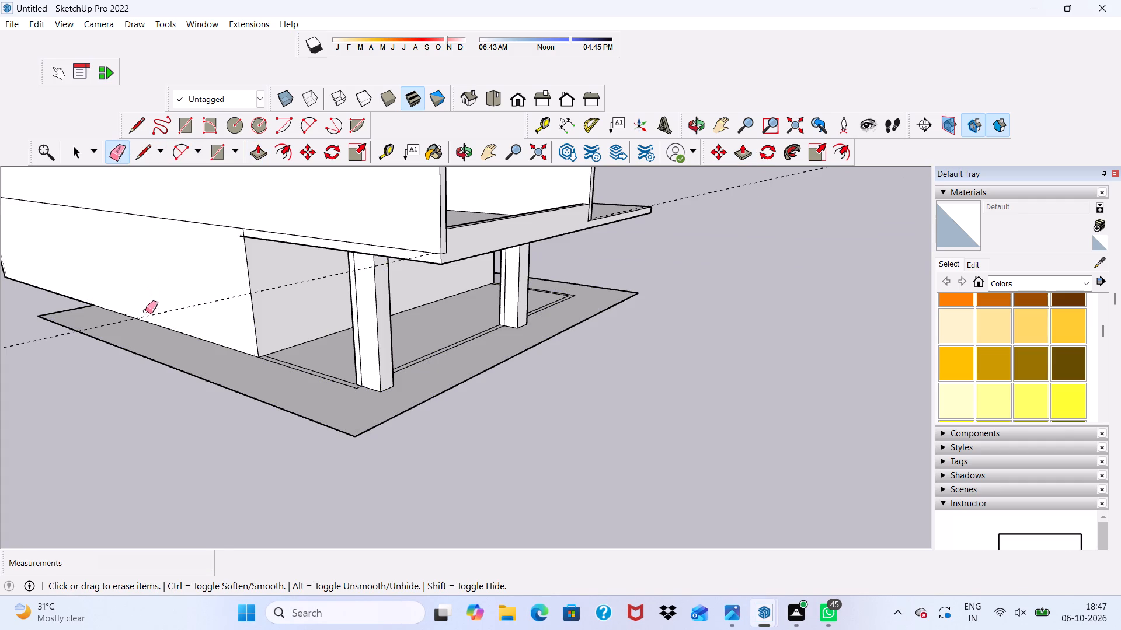
left_click(145, 311)
Erase the seam line between the extended upper-storey side wall and the slab edge on the building's outer side.
scroll(282, 265, "up", 4)
scroll(228, 228, "up", 2)
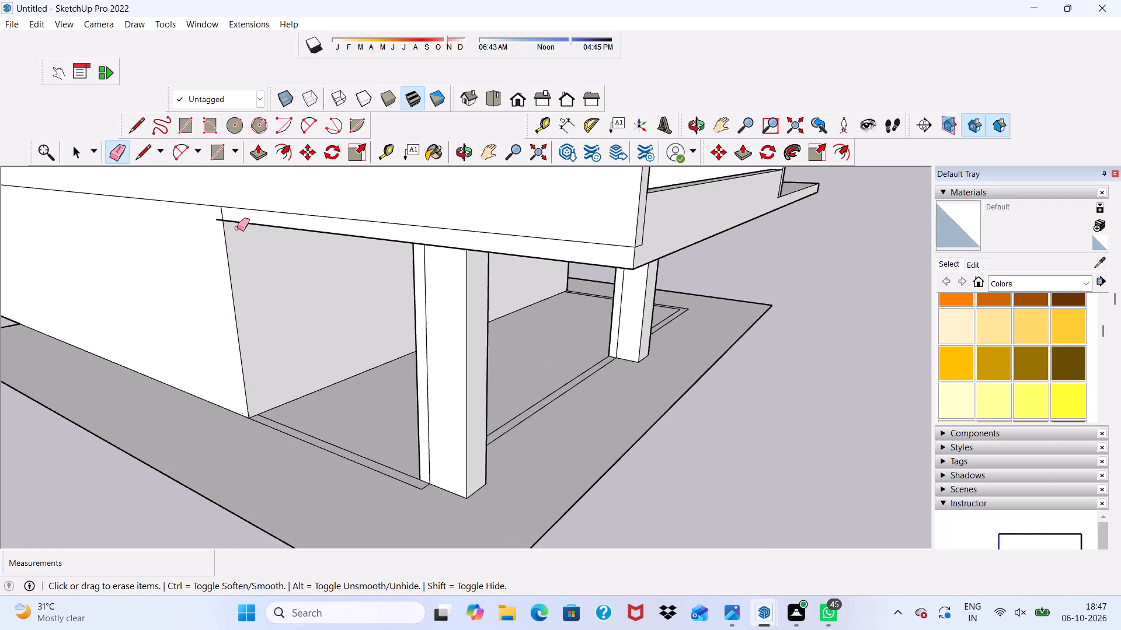
left_click(360, 216)
Erase the leftover edges where the side wall's front end meets the parapet and slab, including the short stub at the corner.
scroll(358, 237, "down", 4)
middle_click_drag(716, 201, 459, 201)
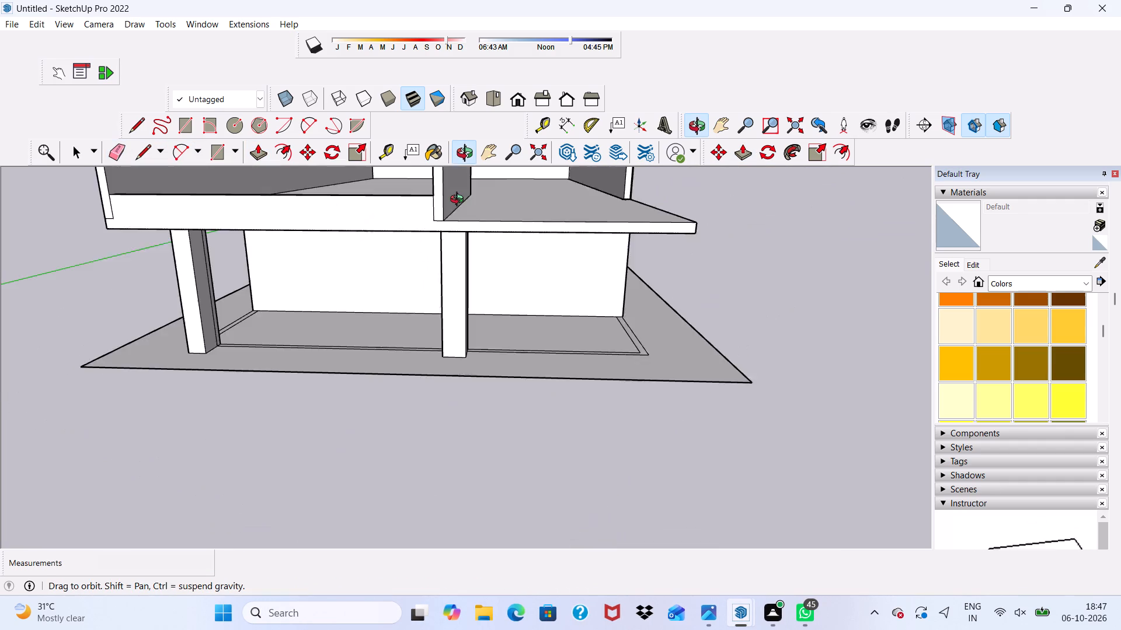
middle_click_drag(459, 201, 529, 219)
scroll(86, 274, "up", 7)
scroll(343, 240, "down", 3)
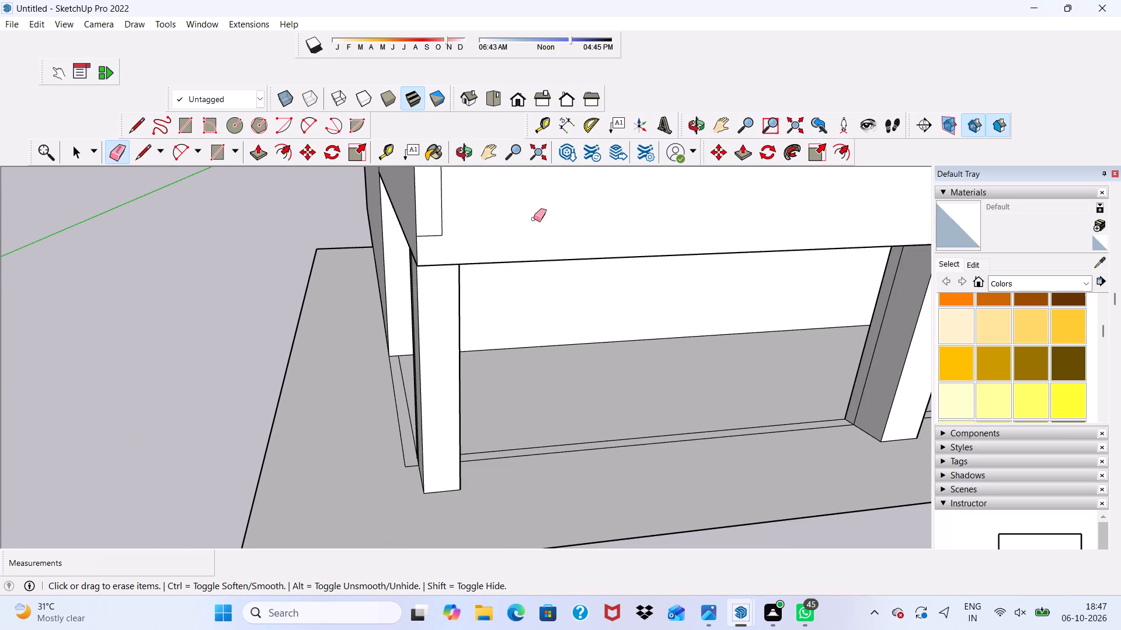
scroll(453, 220, "up", 1)
left_click(438, 210)
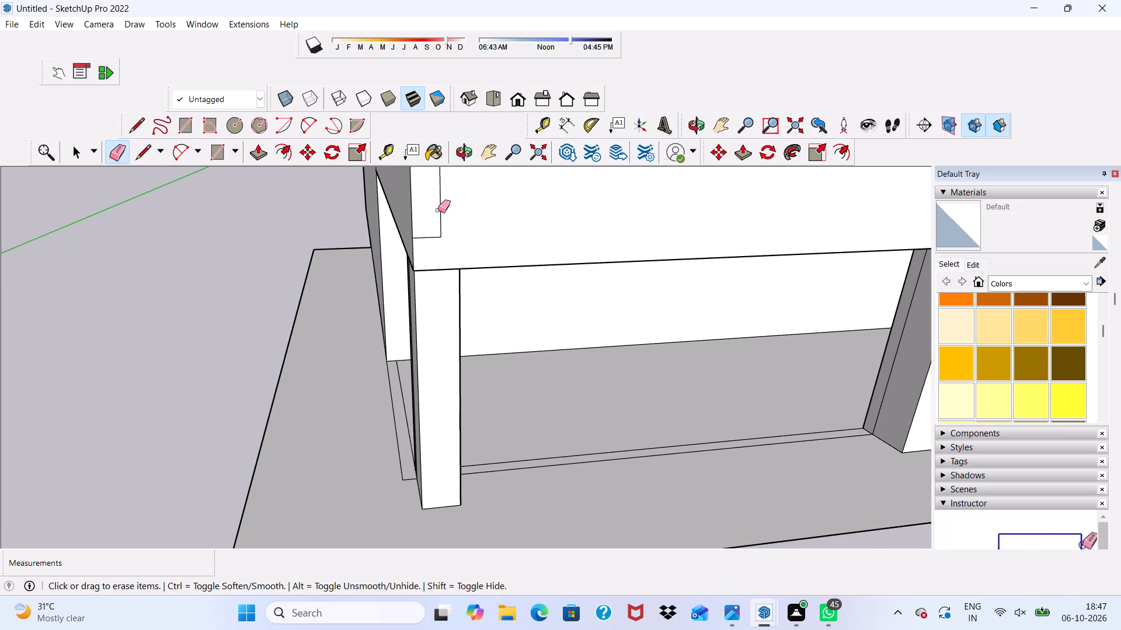
left_click_drag(438, 211, 441, 220)
left_click(439, 238)
scroll(399, 236, "down", 4)
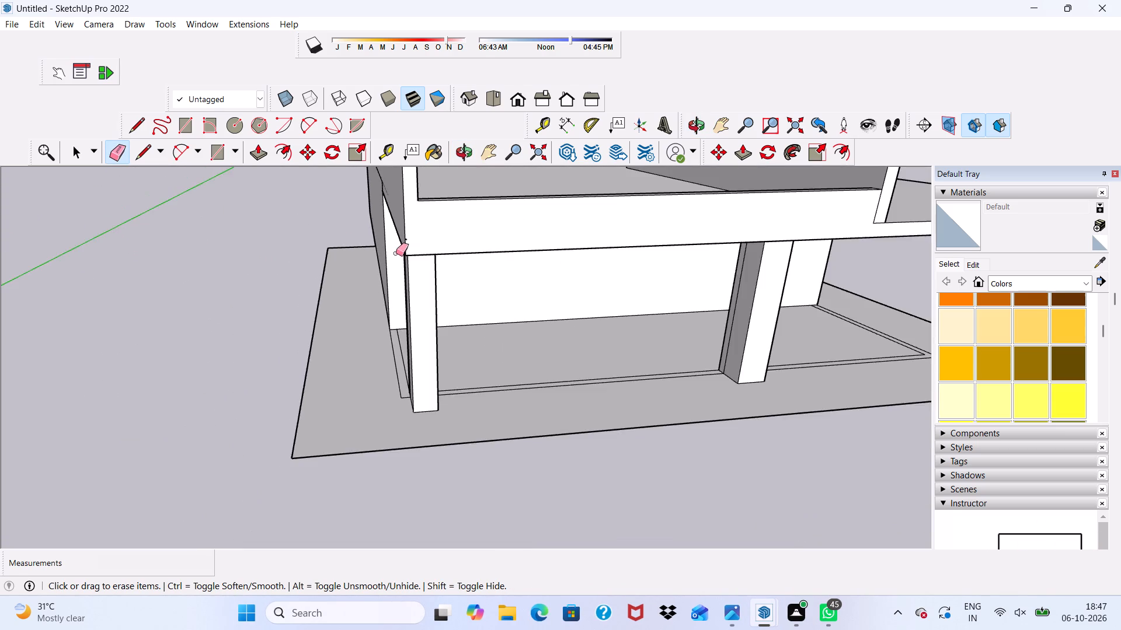
scroll(396, 253, "up", 7)
scroll(505, 191, "down", 4)
scroll(562, 215, "down", 14)
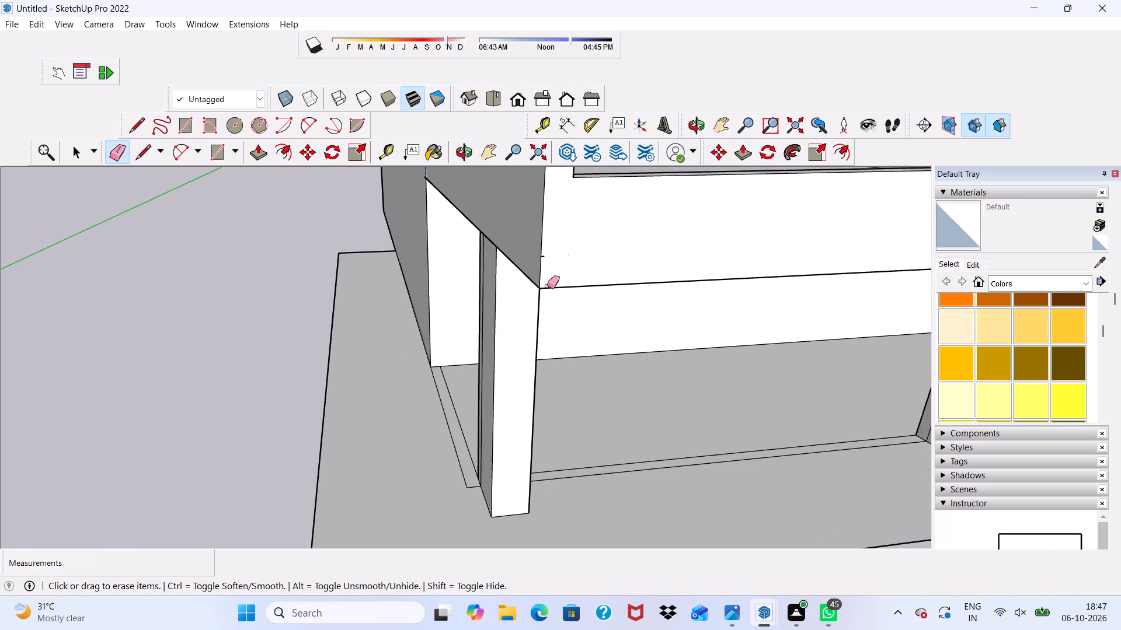
scroll(549, 260, "up", 4)
left_click(542, 253)
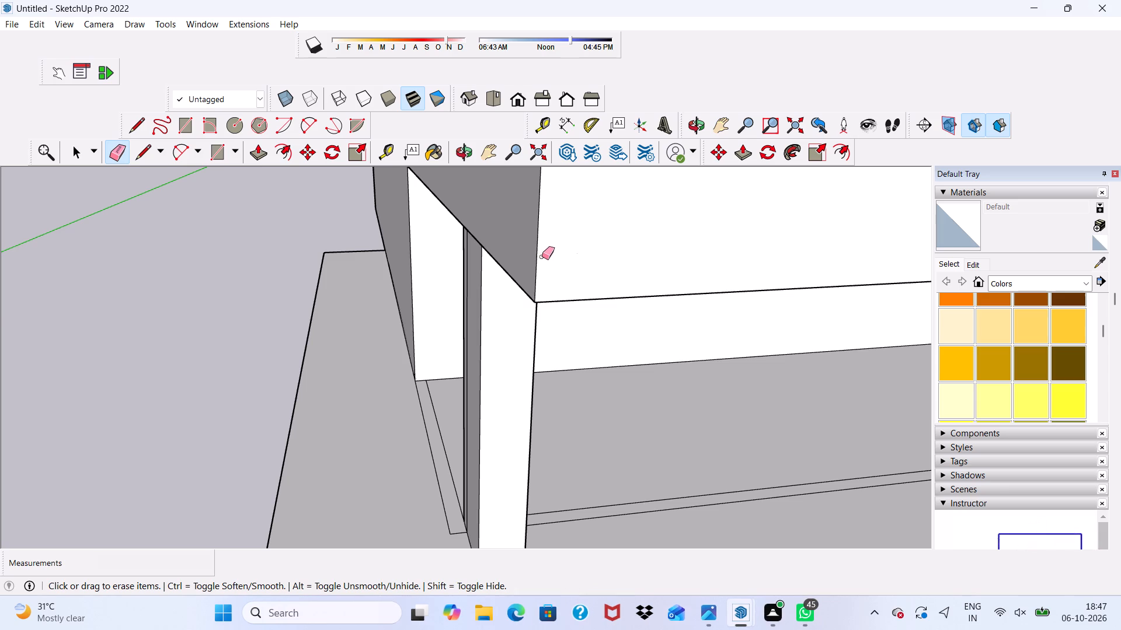
Erase the extra vertical line on the outer side face of the corner front column.
scroll(398, 244, "down", 5)
middle_click_drag(429, 264, 612, 279)
scroll(606, 317, "up", 3)
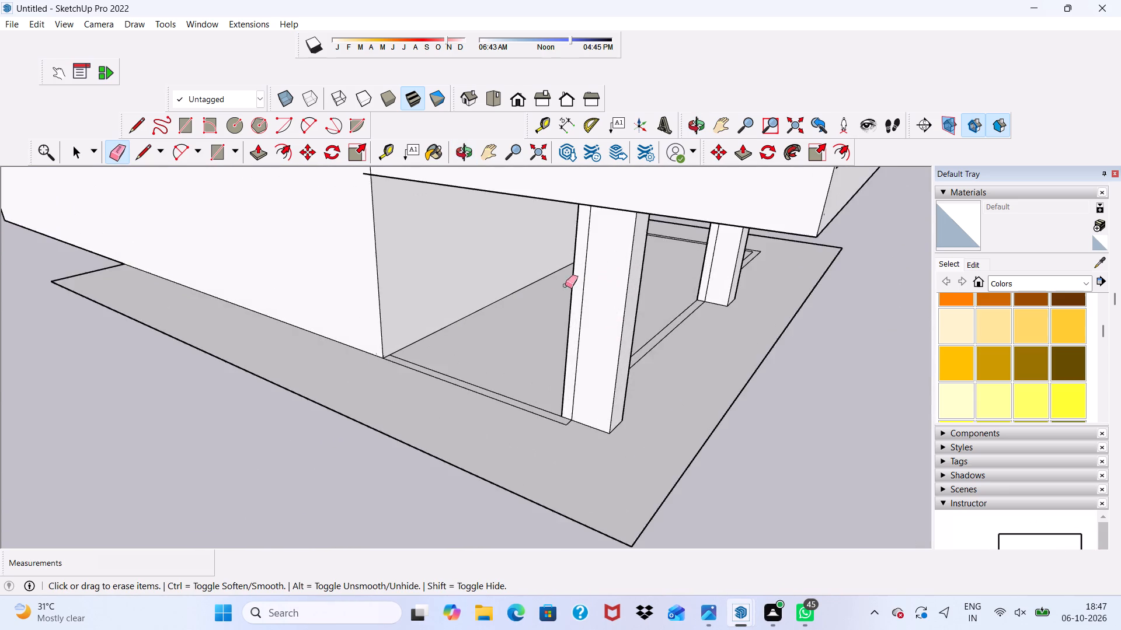
scroll(565, 285, "up", 4)
left_click(622, 283)
scroll(601, 333, "down", 4)
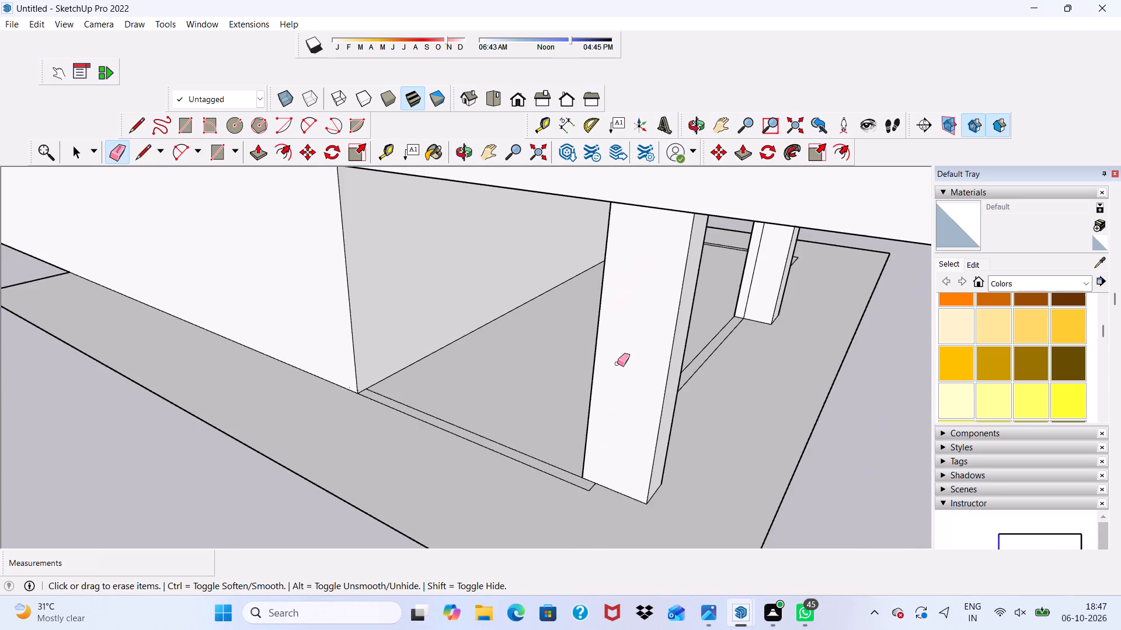
middle_click_drag(617, 357, 600, 302)
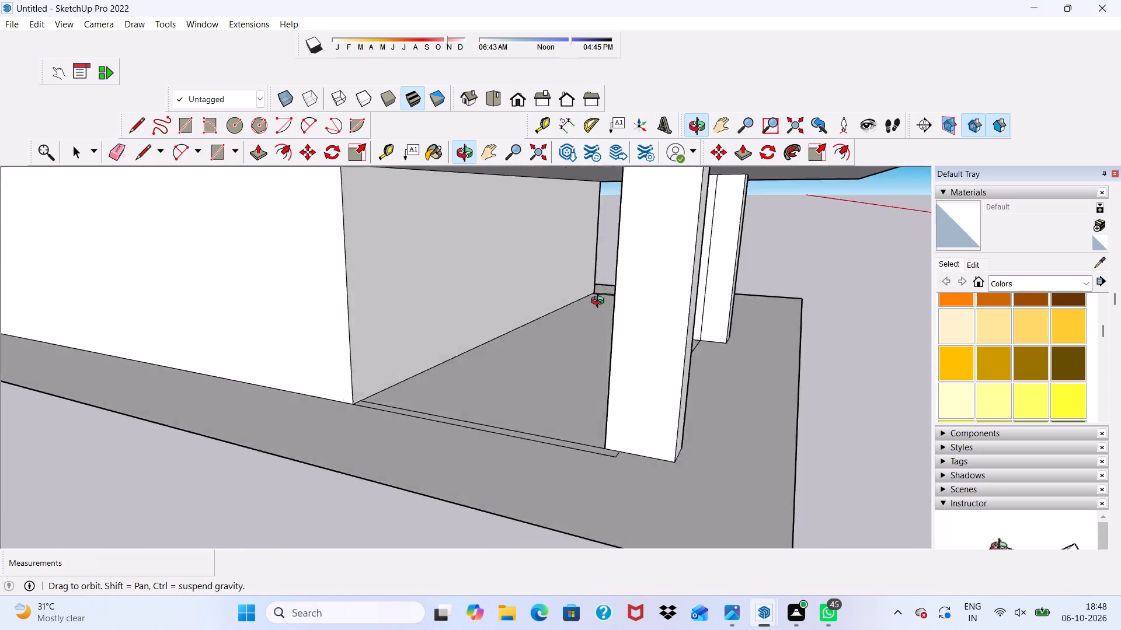
middle_click_drag(600, 302, 537, 328)
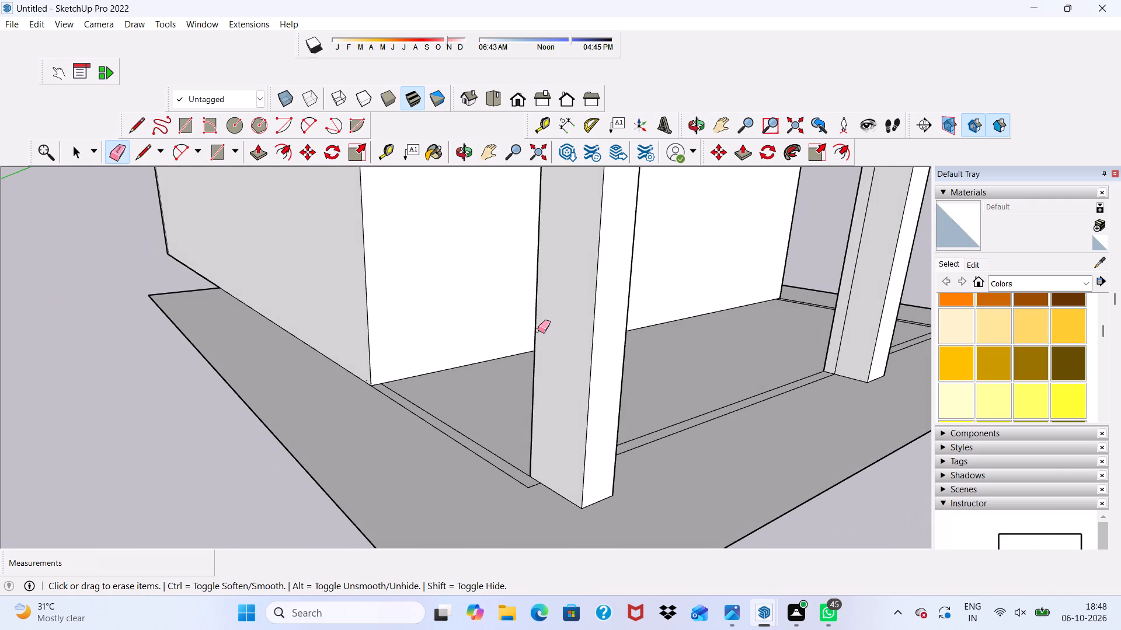
Examine the front columns, slab underside and upper storey from the side and front of the building.
scroll(538, 335, "down", 2)
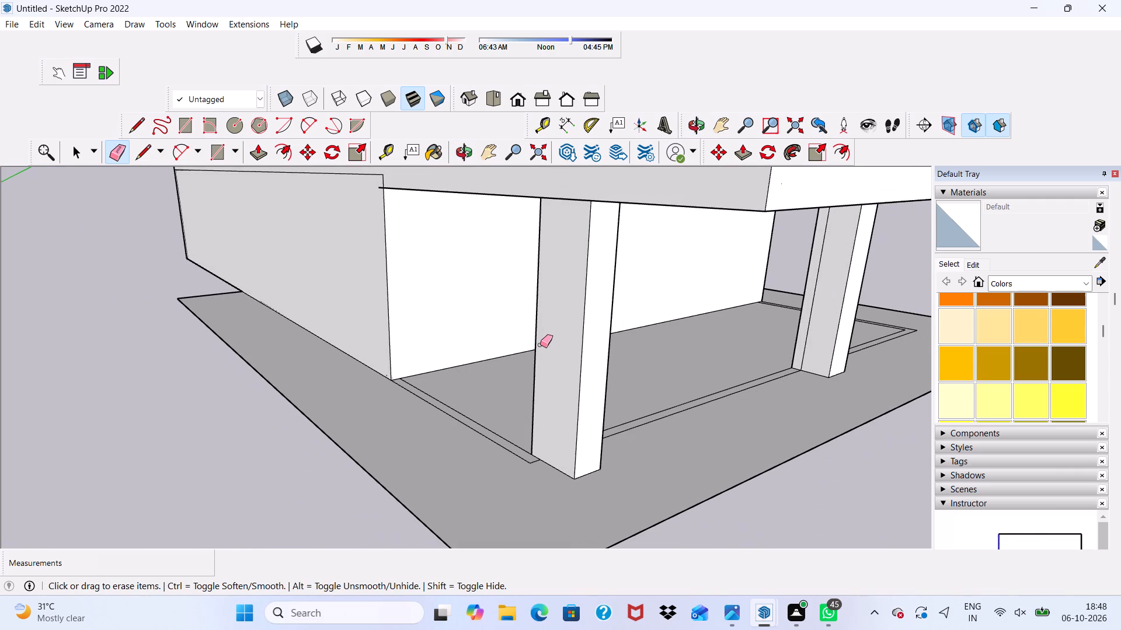
middle_click_drag(540, 345, 577, 318)
scroll(577, 318, "up", 3)
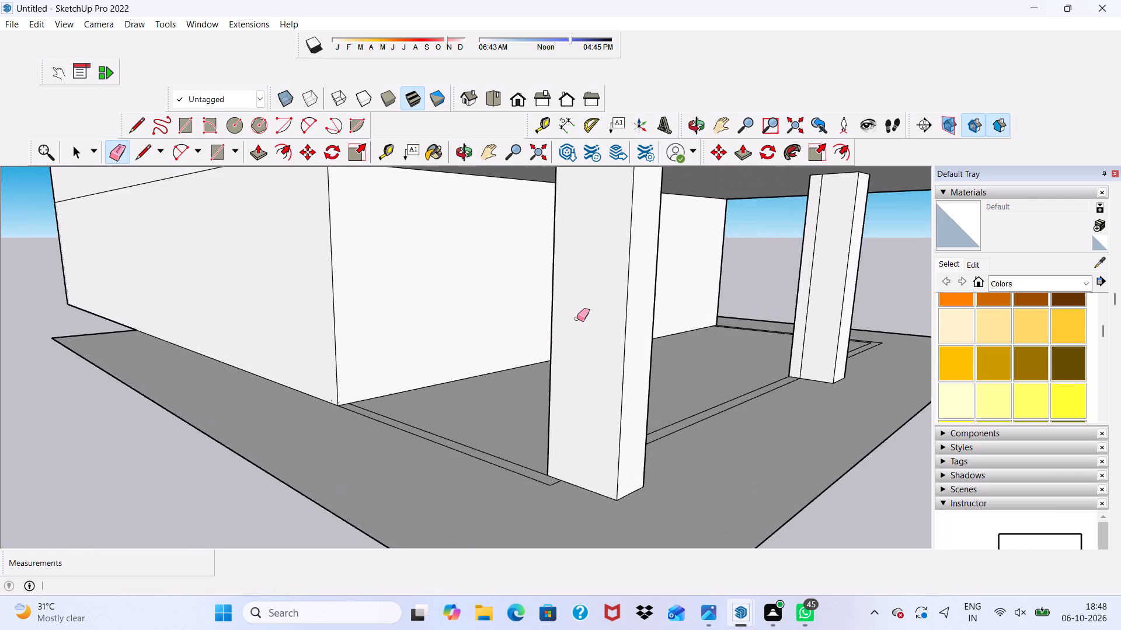
scroll(577, 318, "down", 4)
middle_click_drag(582, 332, 601, 313)
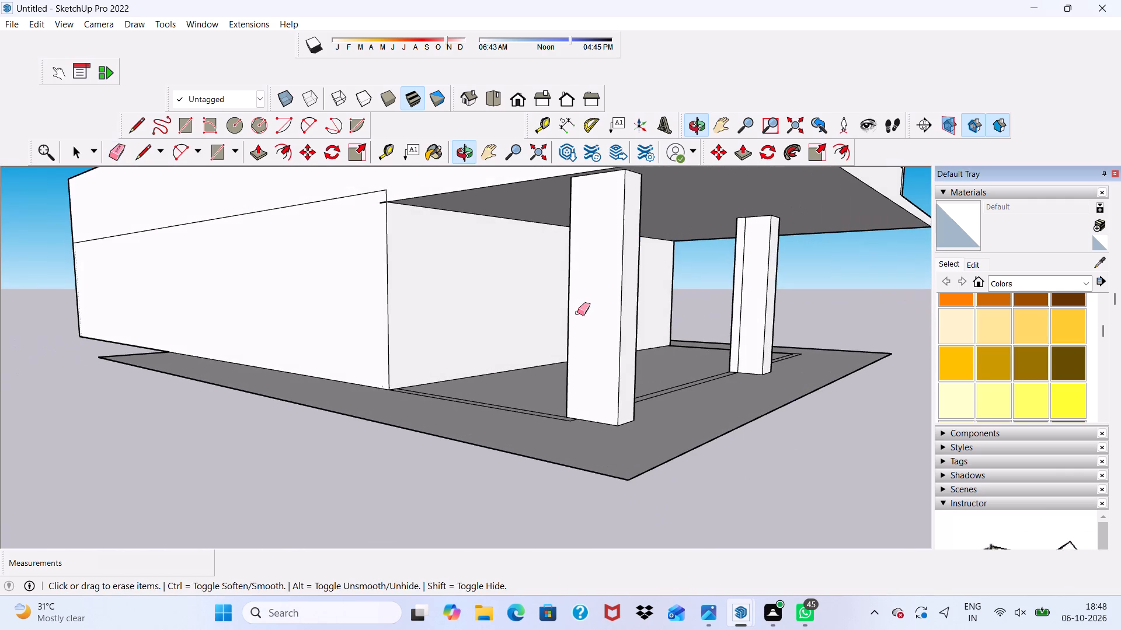
key("space")
middle_click_drag(581, 347, 392, 324)
scroll(391, 324, "down", 5)
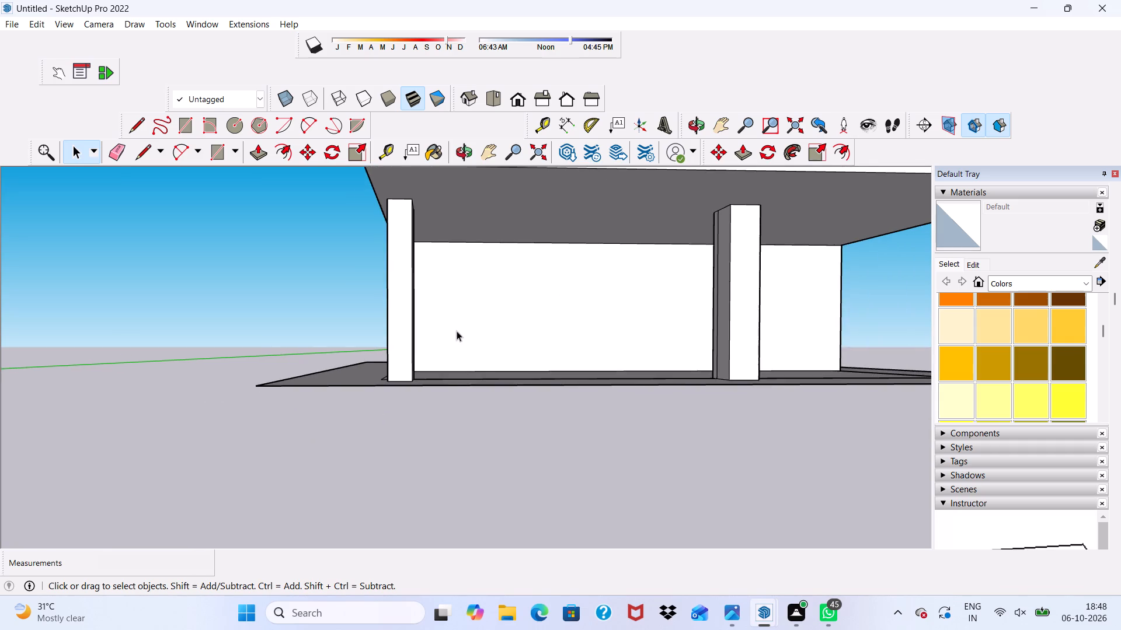
scroll(457, 331, "down", 1)
scroll(486, 373, "up", 4)
scroll(466, 301, "down", 1)
middle_click_drag(466, 301, 471, 352)
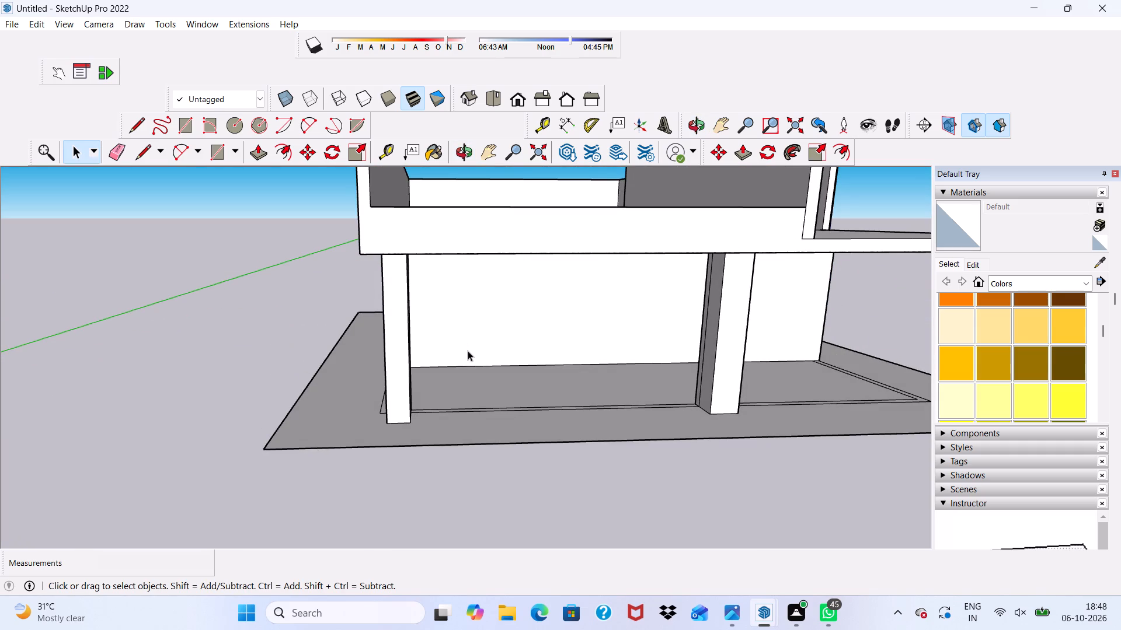
scroll(437, 352, "down", 3)
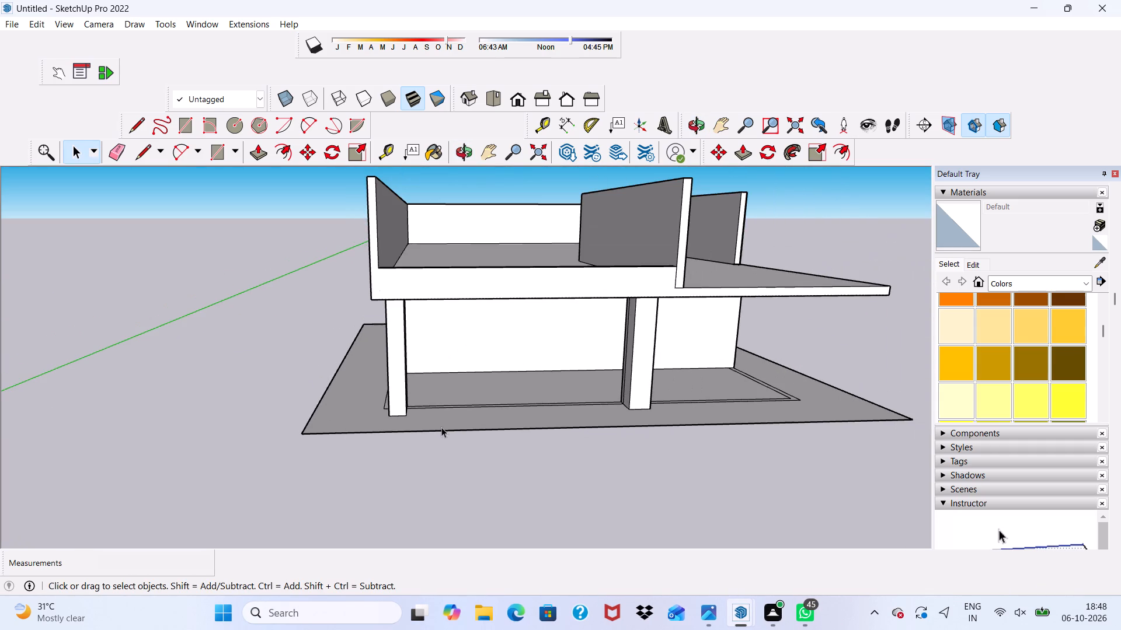
middle_click_drag(434, 324, 443, 331)
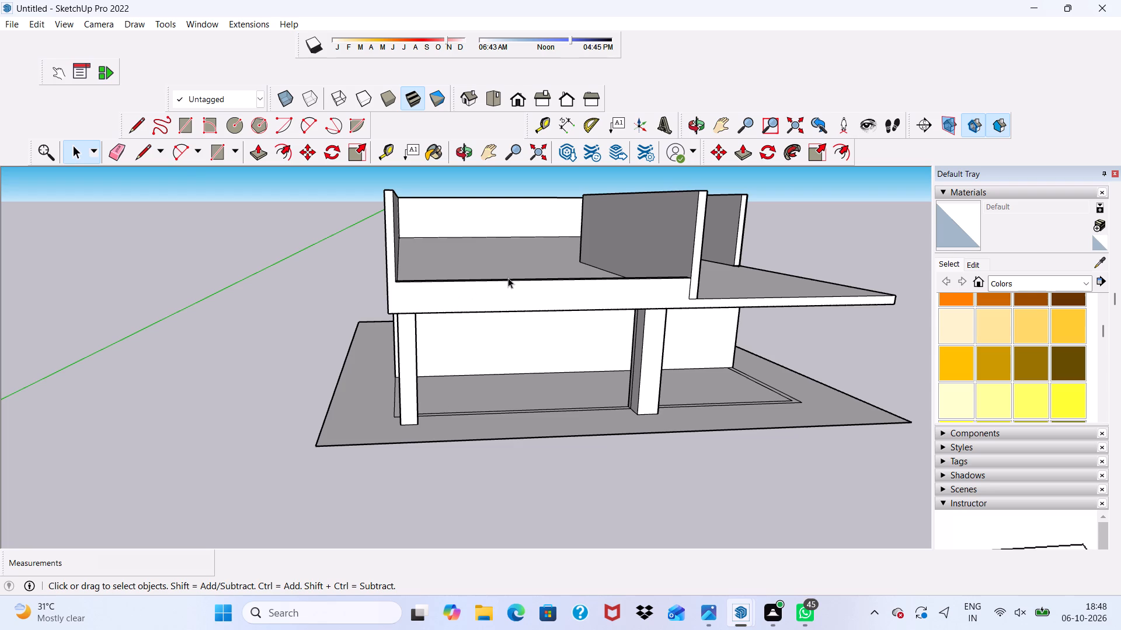
Draw a roof rectangle about 36' 8" by 29' 4" across the tops of the front room's two upper-storey side walls.
scroll(508, 279, "up", 7)
scroll(509, 277, "down", 5)
middle_click_drag(504, 269, 508, 314)
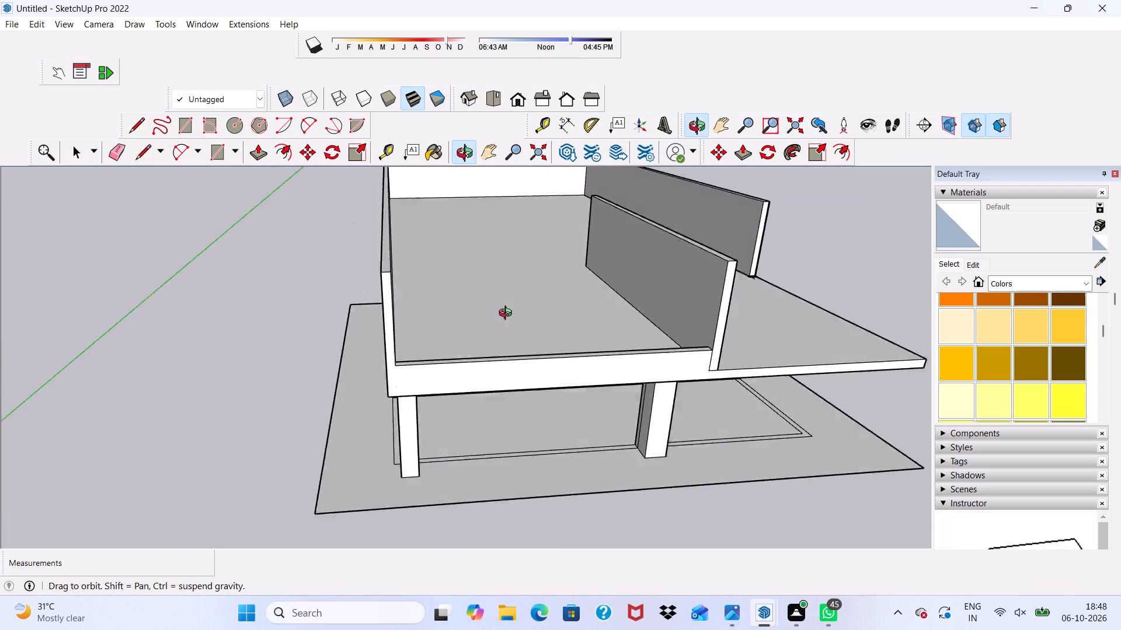
middle_click_drag(508, 314, 508, 346)
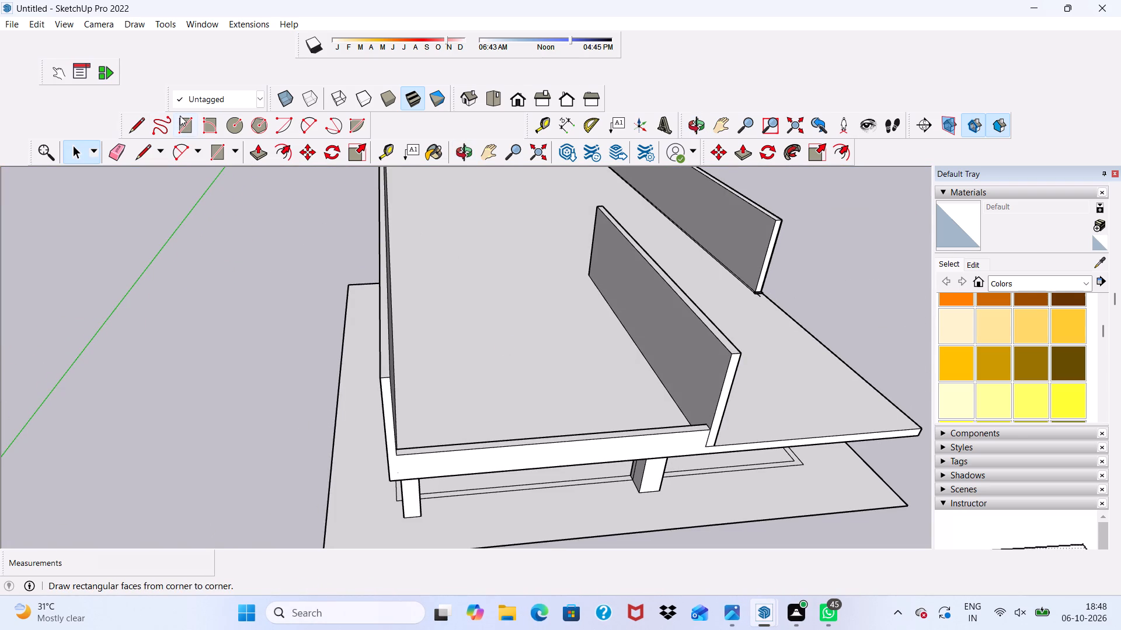
left_click_drag(180, 116, 190, 129)
scroll(617, 205, "up", 2)
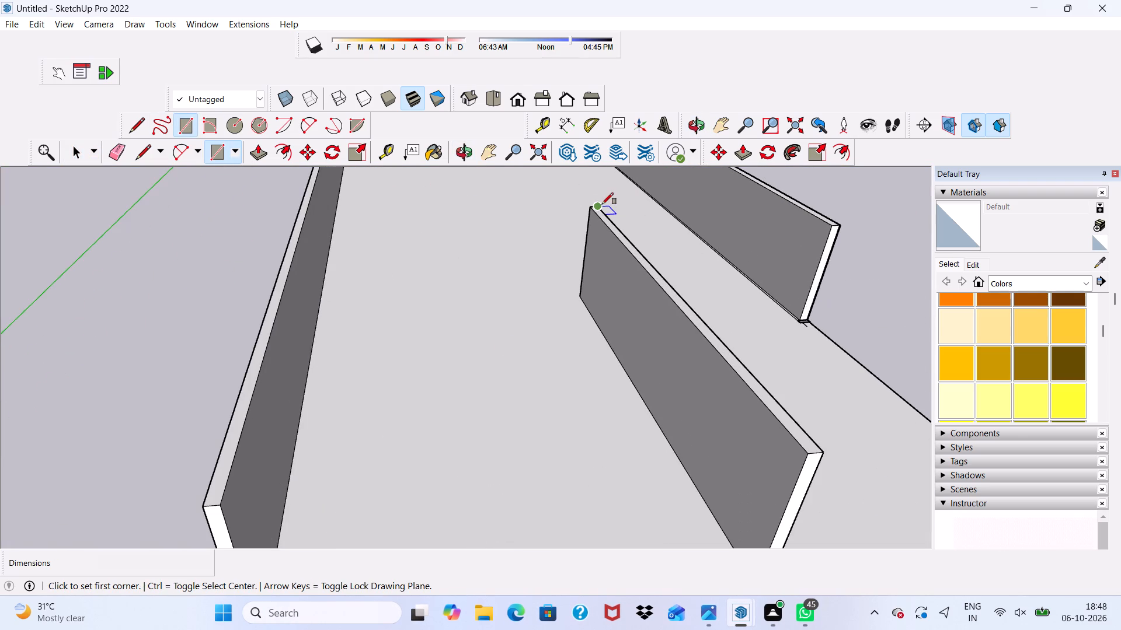
left_click(602, 204)
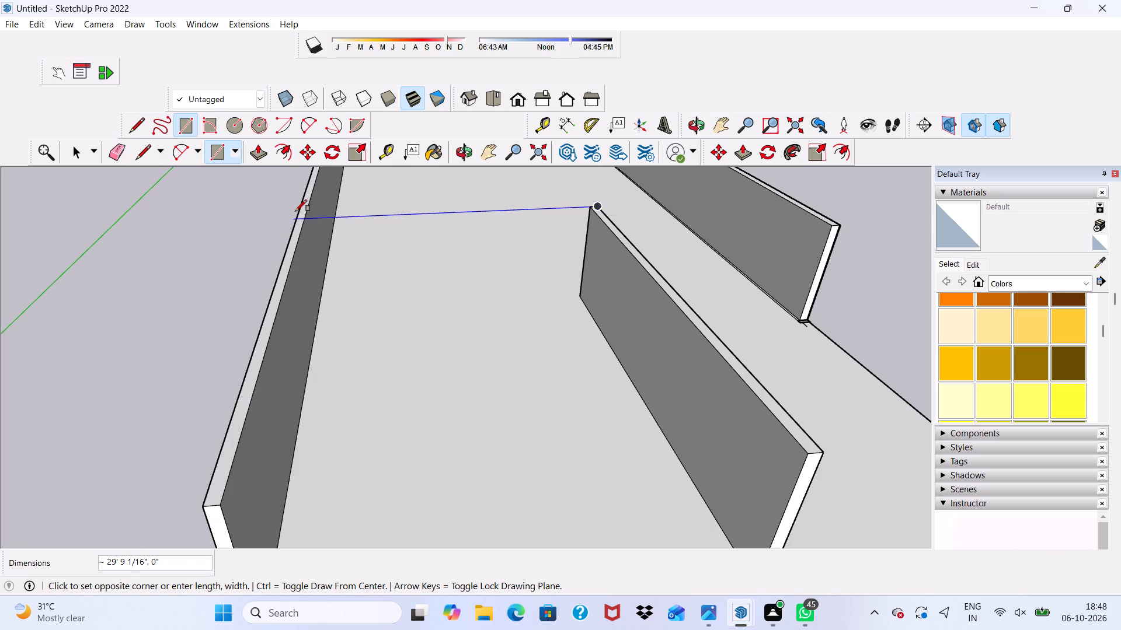
left_click(295, 211)
scroll(286, 309, "down", 4)
scroll(267, 264, "up", 5)
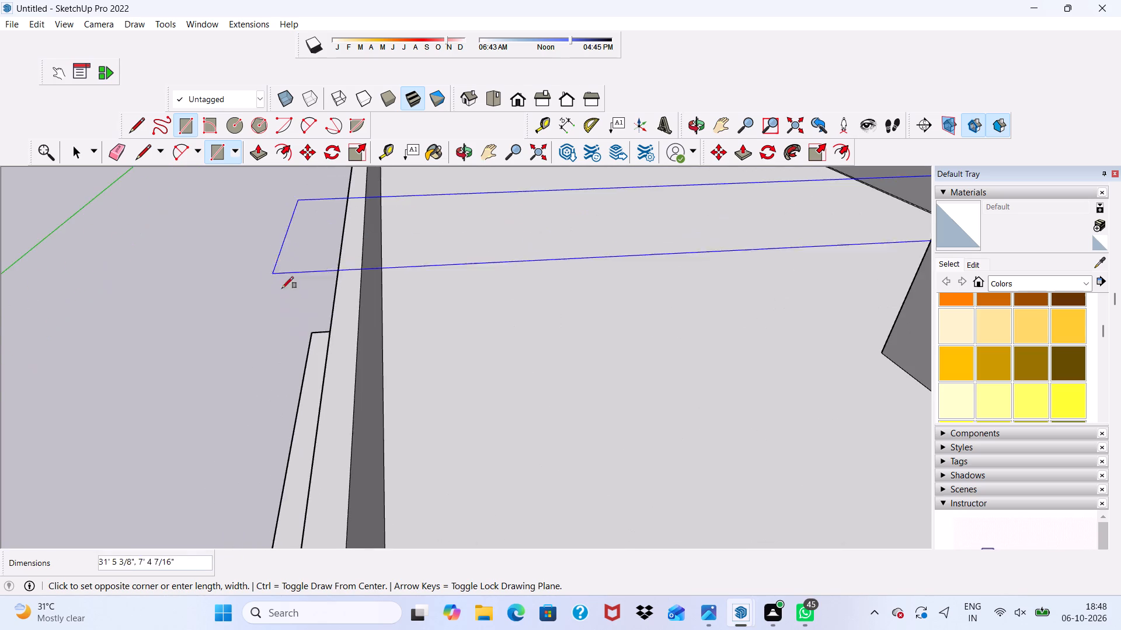
scroll(315, 307, "down", 14)
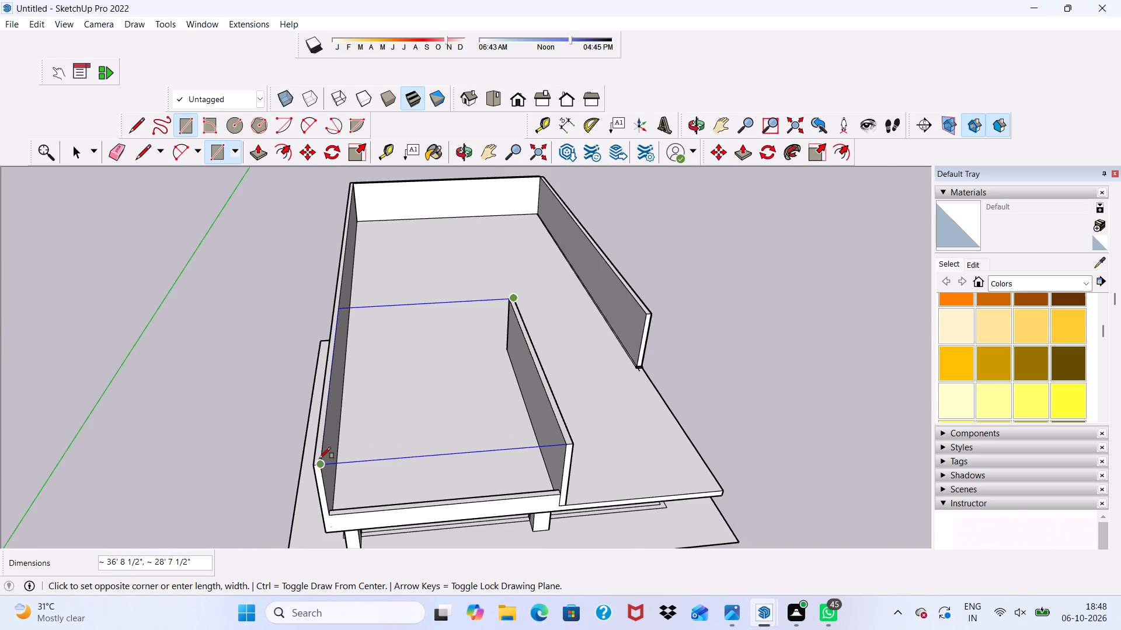
left_click(312, 463)
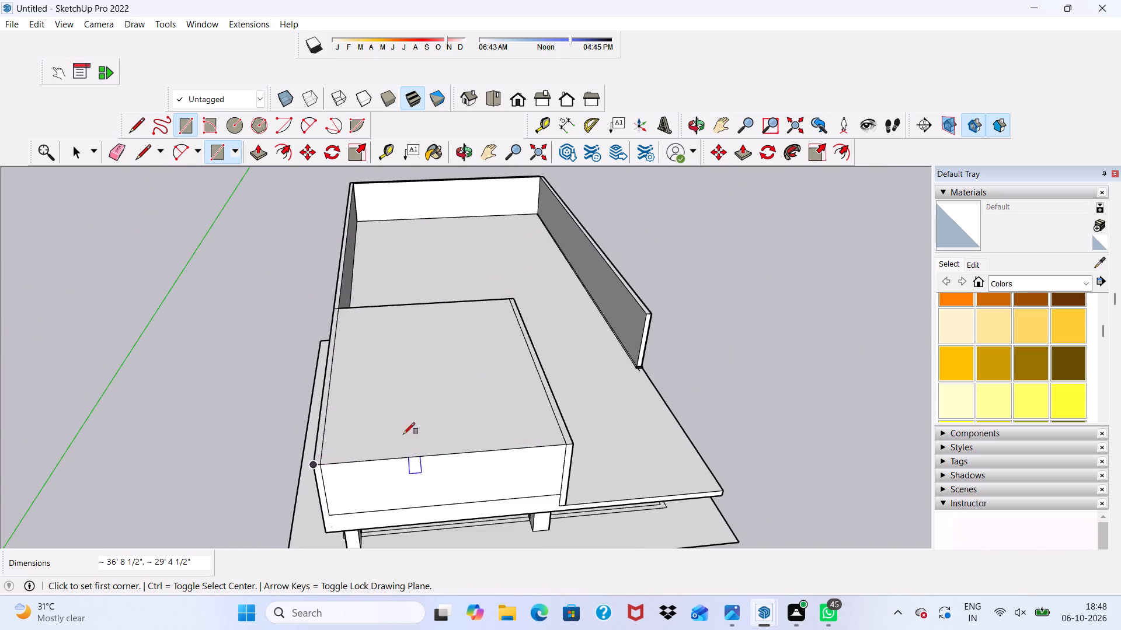
Delete the vertical face closing the front room's opening above the parapet.
key("space")
left_click(396, 480)
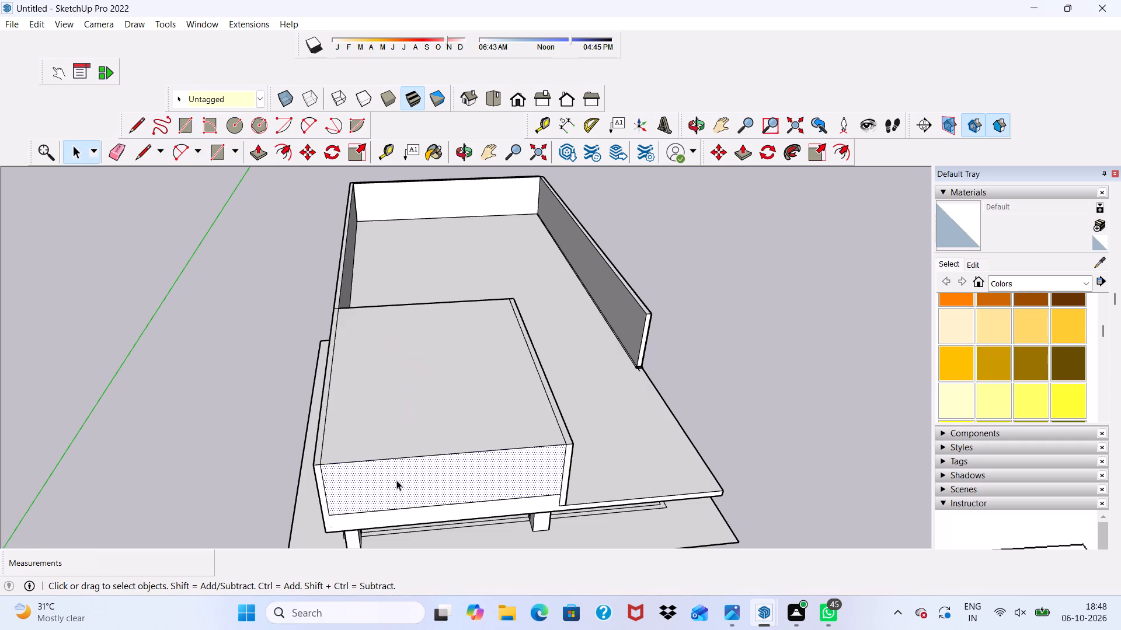
key("Delete")
Examine the front room's roof face and its supporting side walls from above, the inner side and the front.
scroll(396, 478, "down", 1)
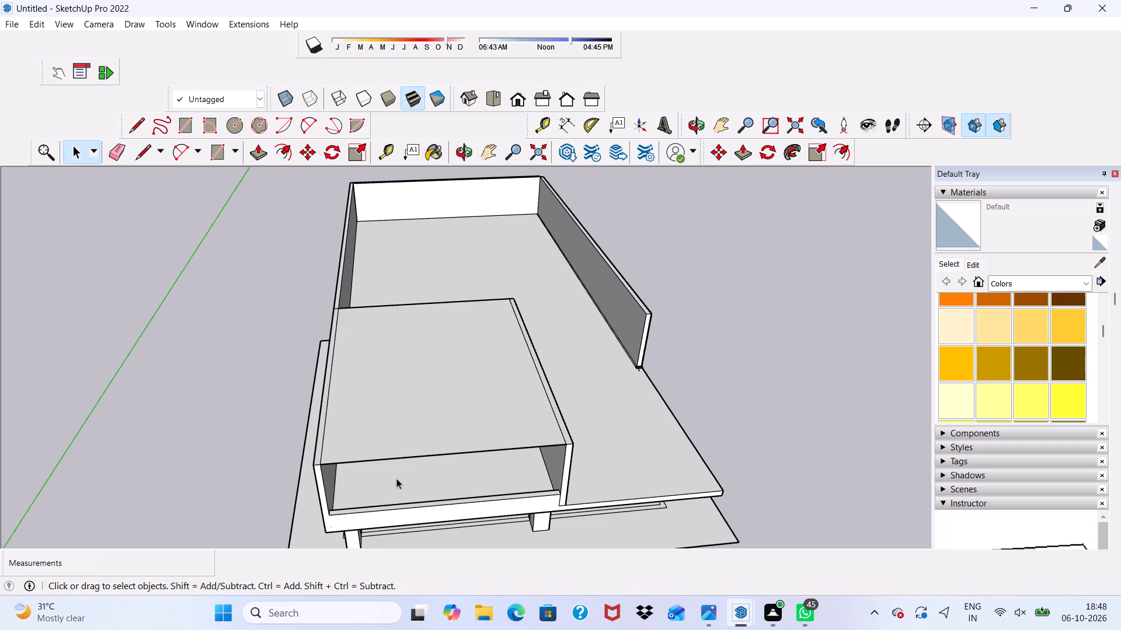
middle_click_drag(396, 478, 381, 354)
scroll(381, 354, "up", 4)
middle_click_drag(377, 302, 433, 381)
left_click(490, 408)
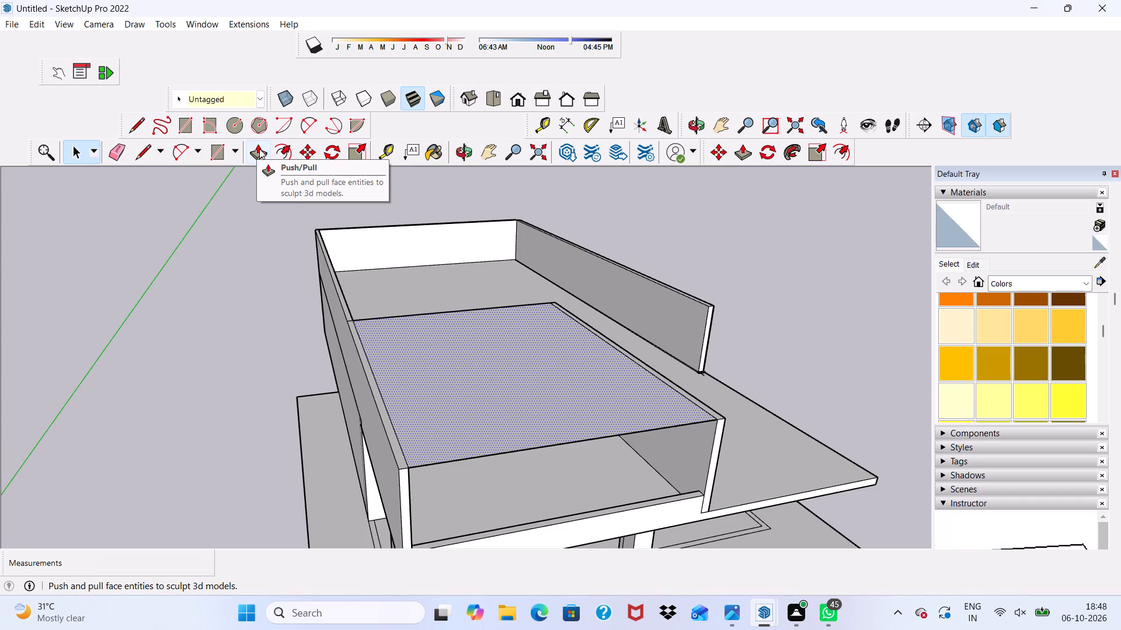
scroll(259, 149, "down", 1)
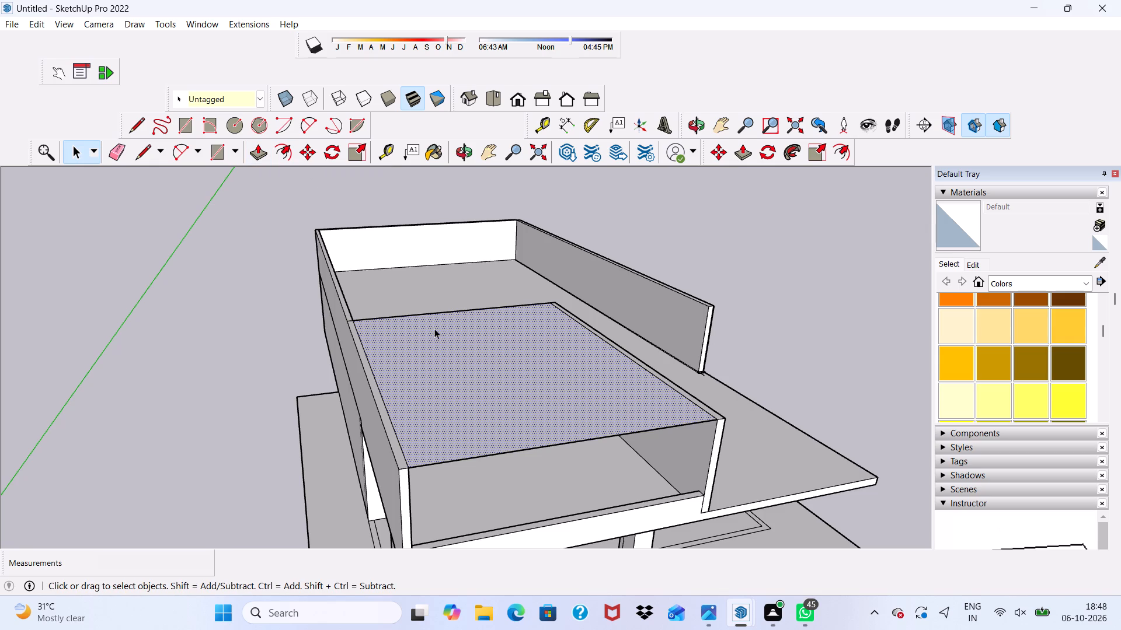
scroll(433, 327, "up", 2)
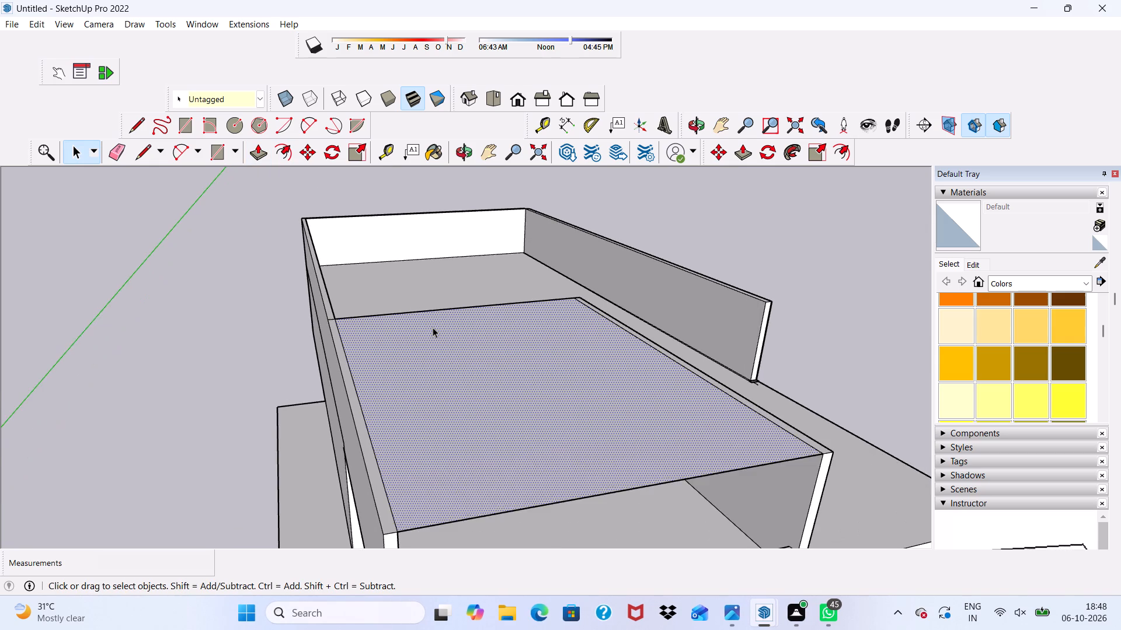
scroll(433, 327, "up", 1)
left_click(457, 377)
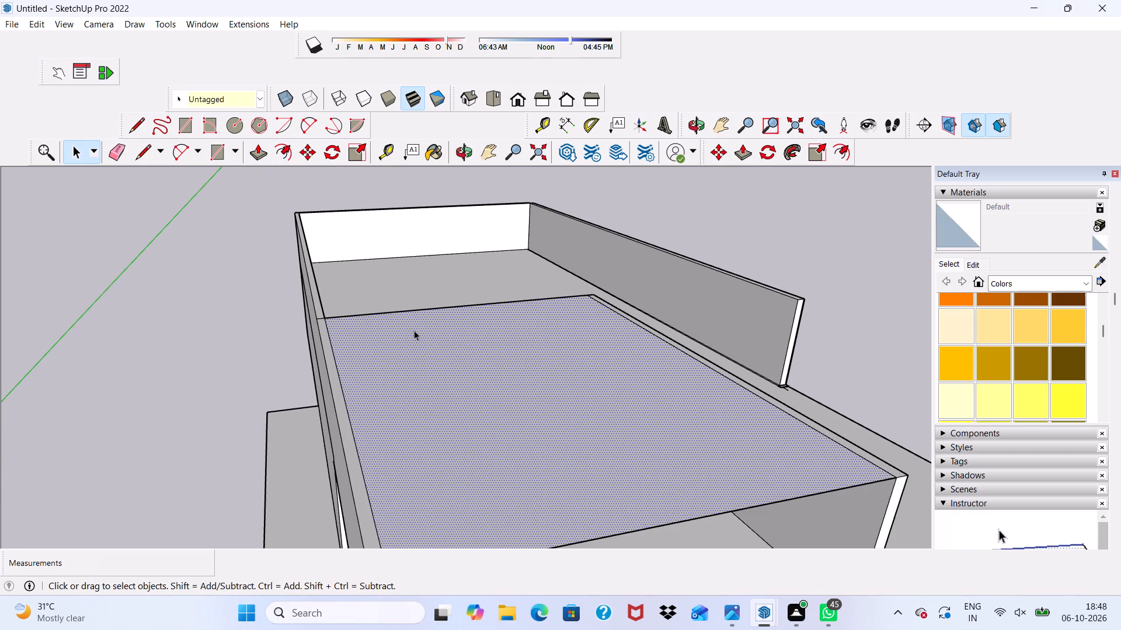
scroll(415, 335, "down", 4)
middle_click_drag(443, 349, 282, 320)
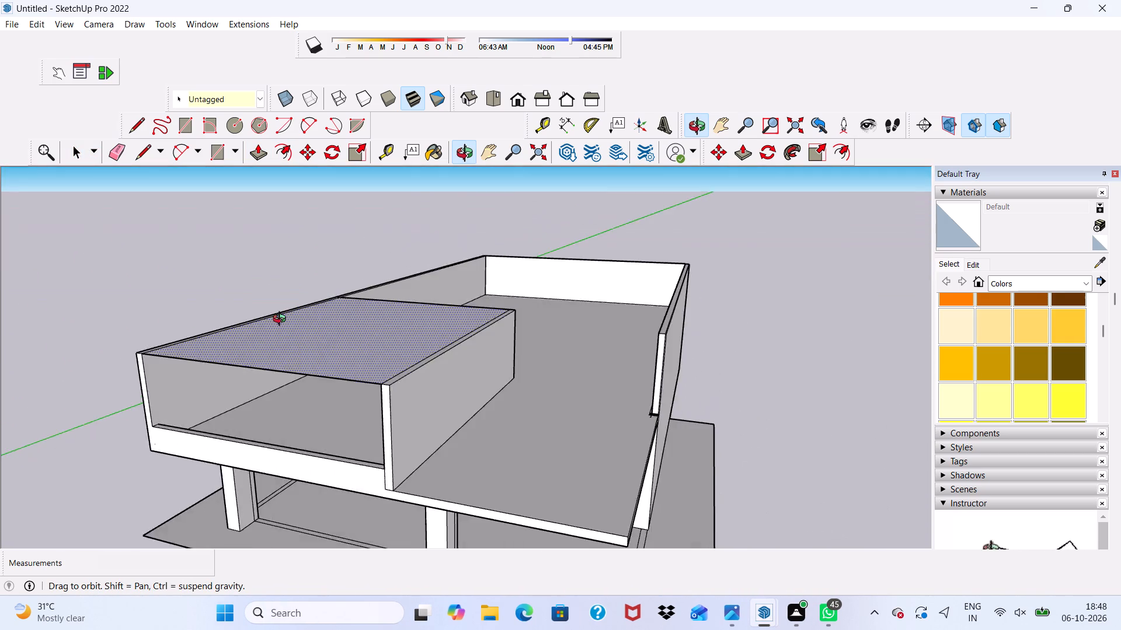
middle_click_drag(282, 320, 326, 303)
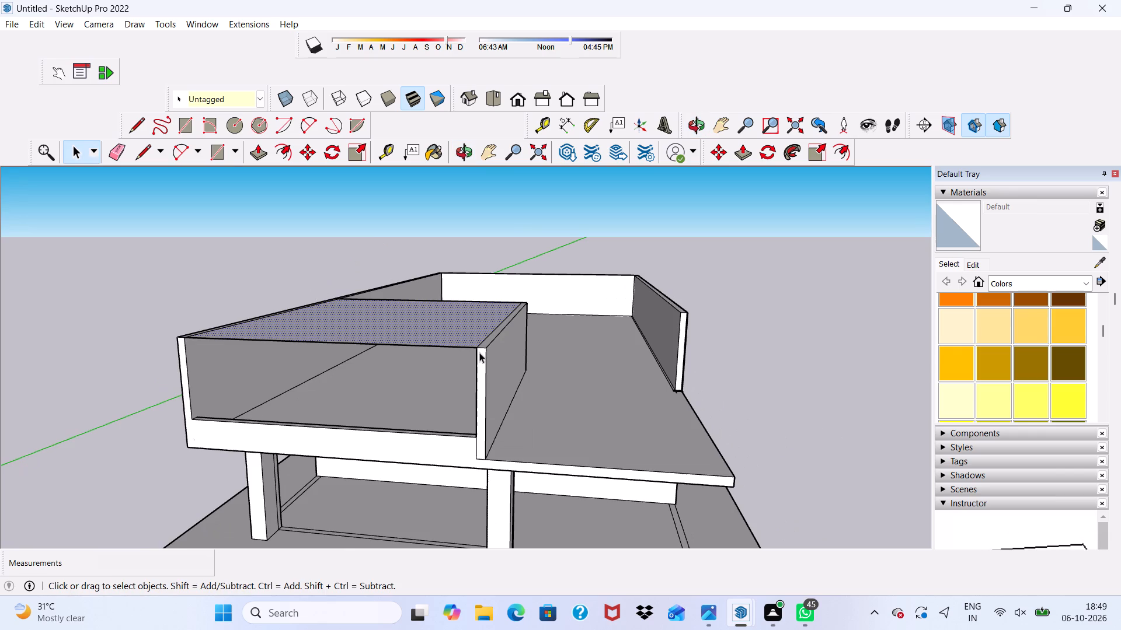
scroll(481, 353, "up", 4)
scroll(478, 354, "down", 1)
middle_click_drag(477, 355, 518, 309)
scroll(518, 309, "up", 3)
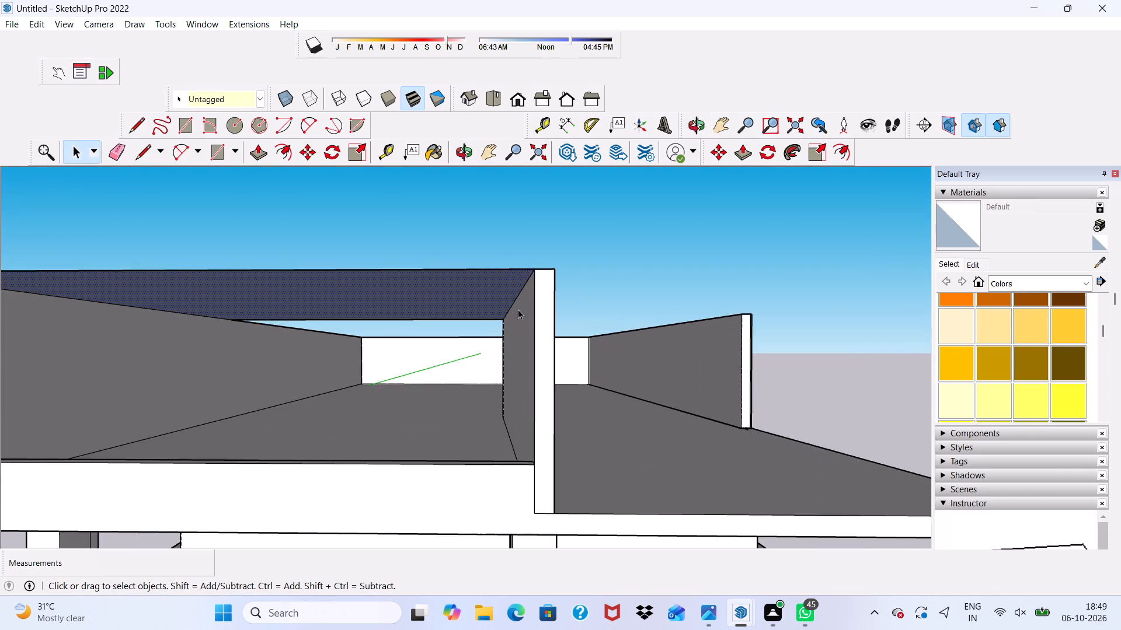
scroll(518, 309, "down", 1)
middle_click_drag(518, 309, 0, 421)
scroll(584, 508, "up", 8)
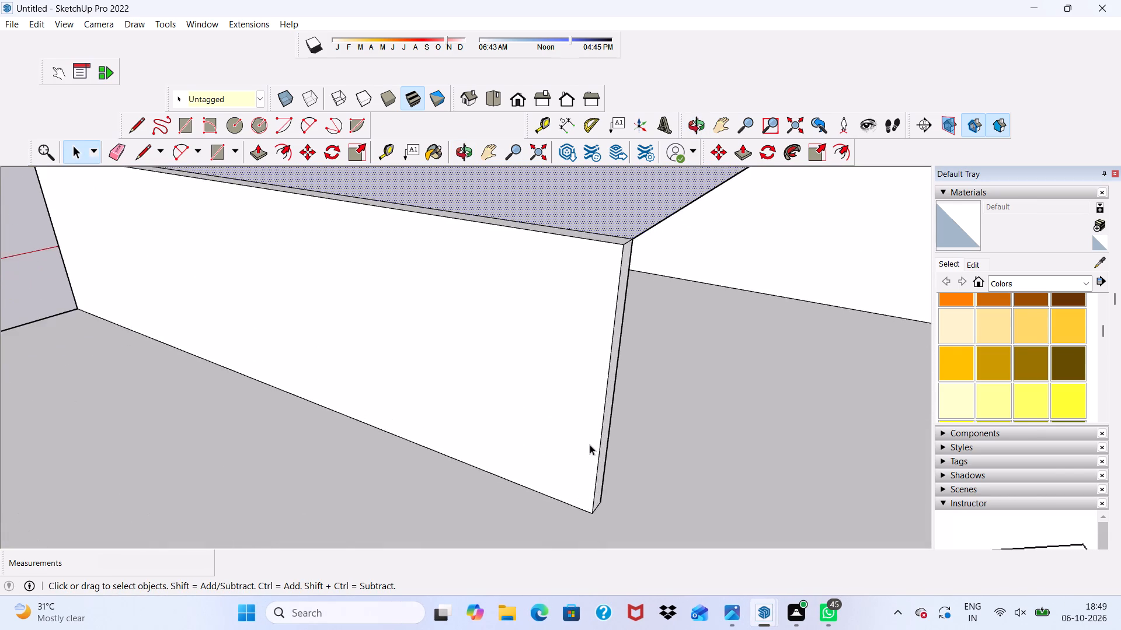
scroll(570, 416, "down", 3)
middle_click_drag(566, 415, 745, 405)
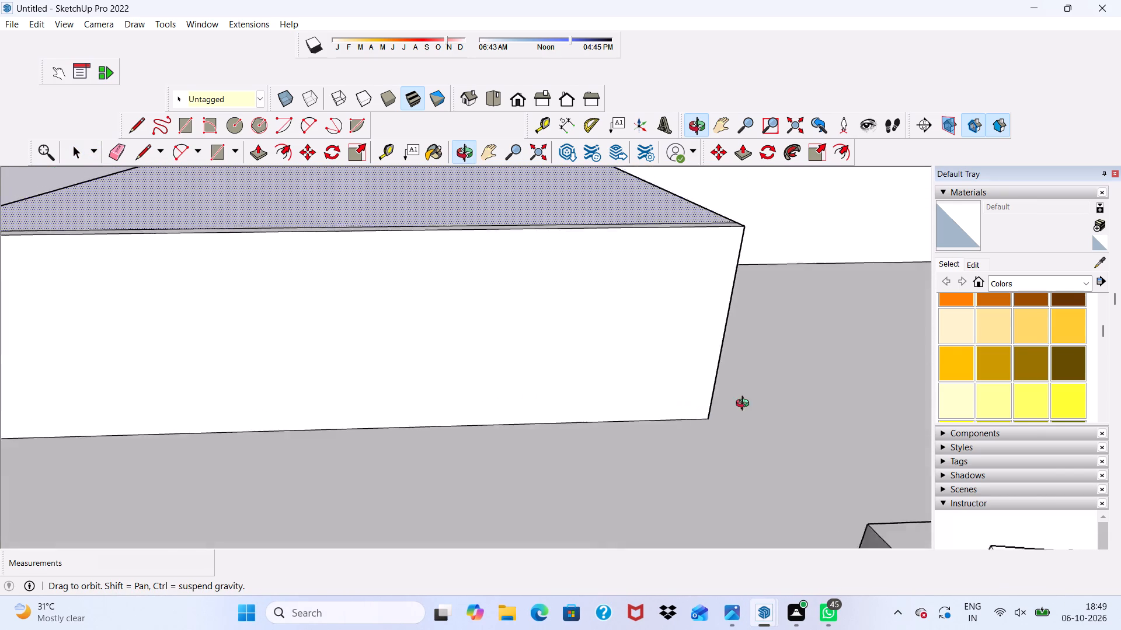
middle_click_drag(745, 405, 956, 351)
scroll(716, 400, "down", 4)
scroll(542, 413, "down", 1)
middle_click_drag(542, 413, 724, 412)
scroll(724, 407, "up", 1)
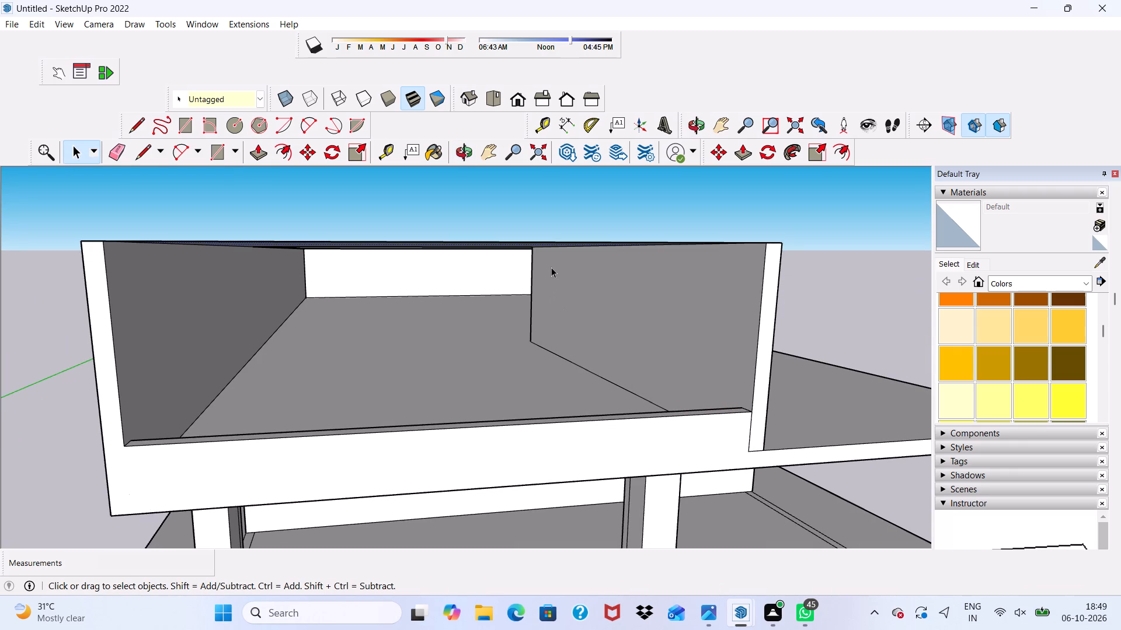
scroll(547, 258, "up", 2)
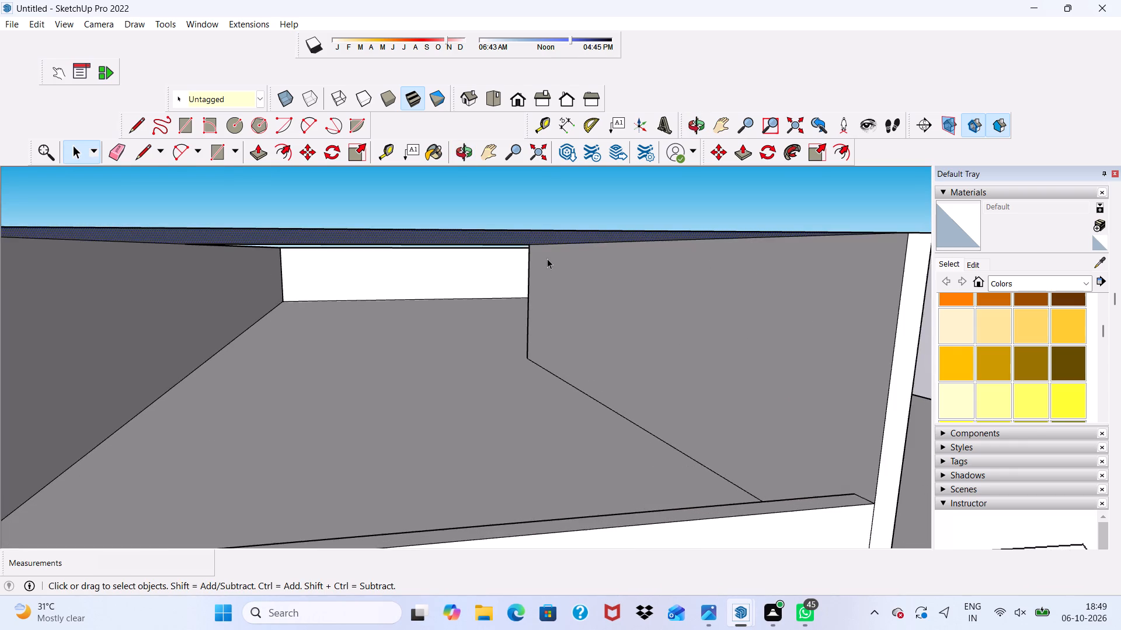
scroll(547, 258, "down", 4)
middle_click_drag(546, 258, 541, 345)
Push/Pull the front room's roof face upward 1' to give it thickness.
left_click(467, 373)
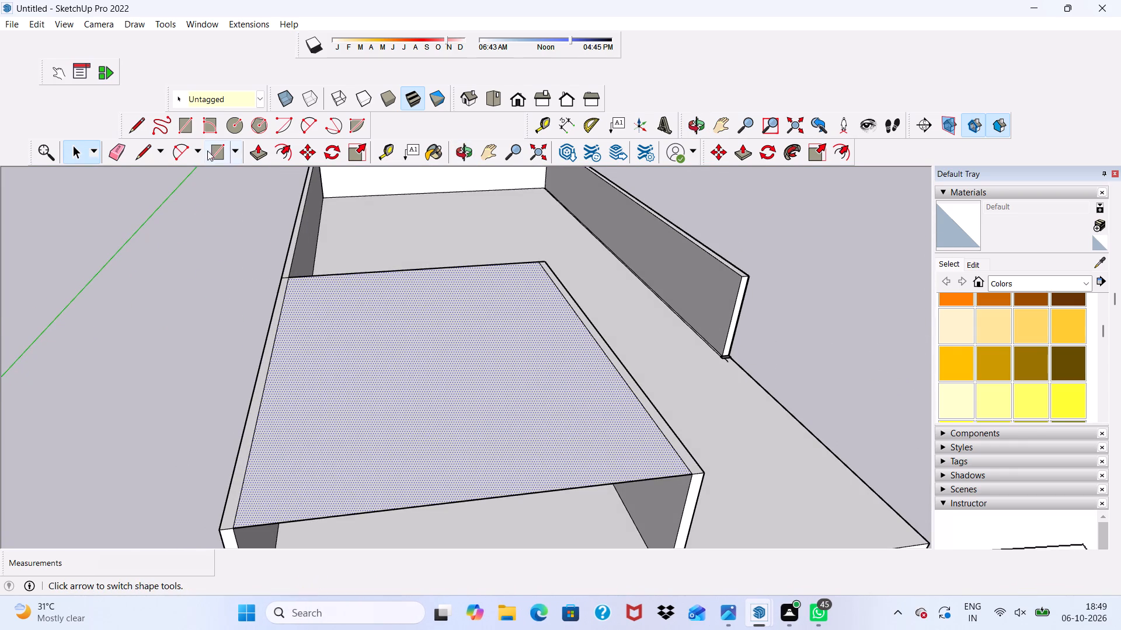
left_click(254, 153)
left_click(312, 383)
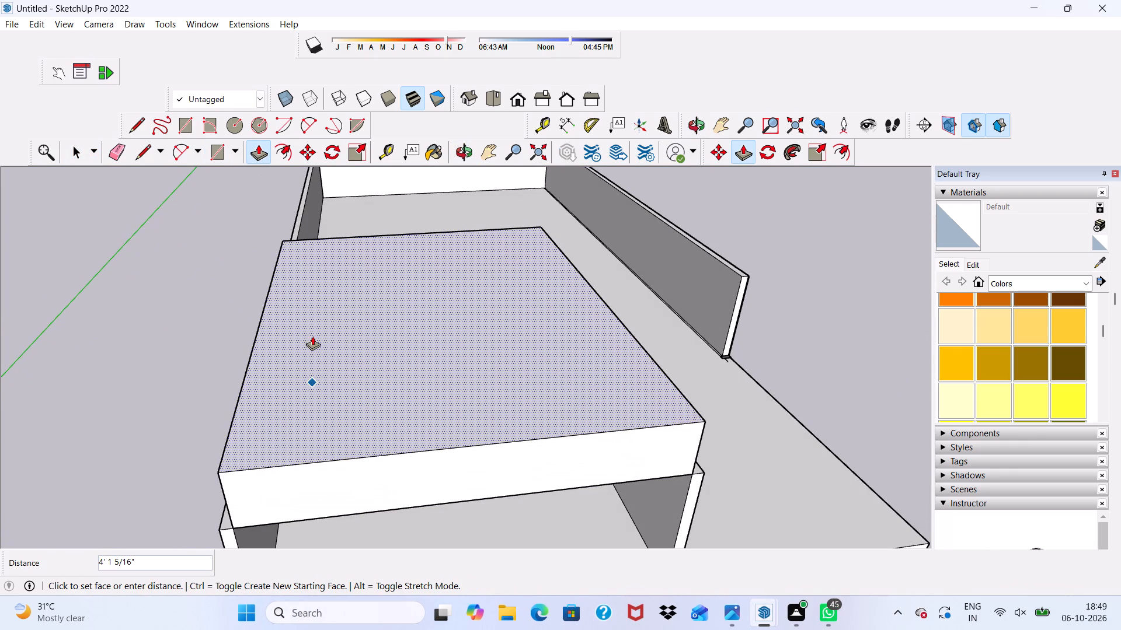
type("1'")
key("Return")
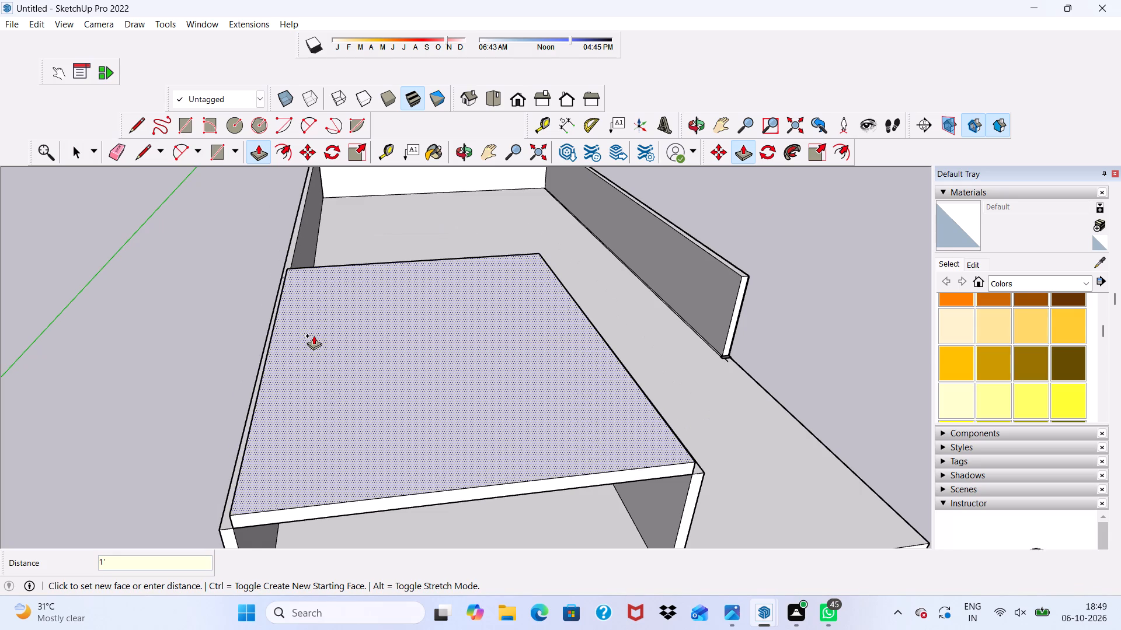
Extend the roof slab's outer side face 9" so it is flush with the building's outer side wall.
scroll(312, 341, "down", 2)
middle_click_drag(293, 367, 644, 294)
scroll(644, 296, "up", 5)
left_click(638, 309)
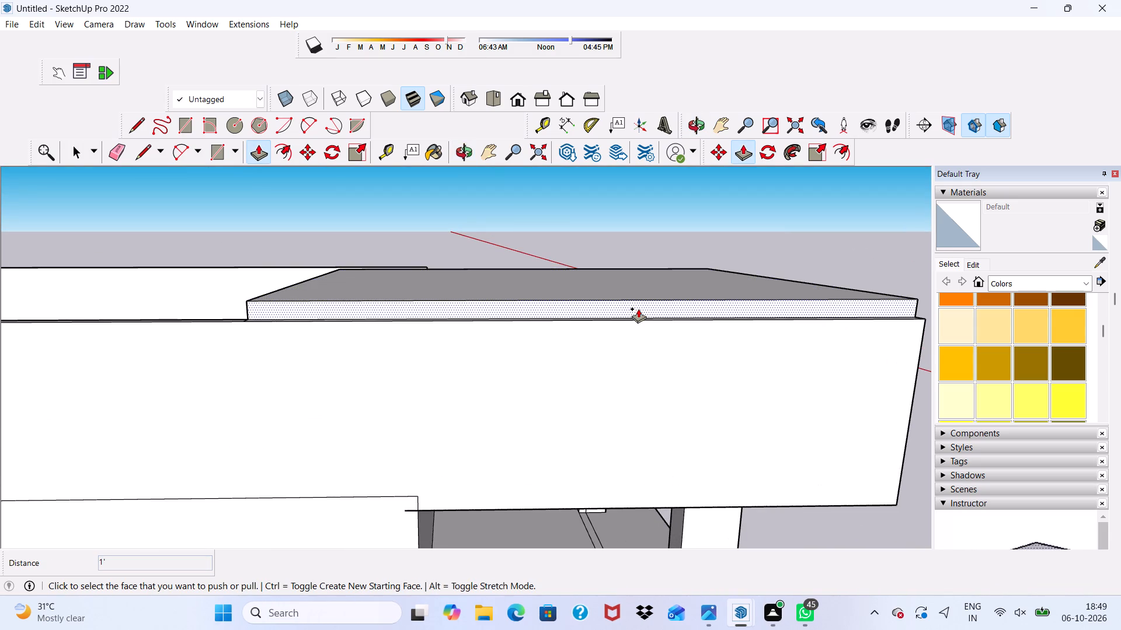
left_click(633, 366)
Push/Pull the narrow rear end face of the roof's outer strip about 68' 5" backward along the top of the outer side wall.
scroll(606, 278, "down", 1)
middle_click_drag(606, 278, 883, 320)
scroll(876, 326, "up", 2)
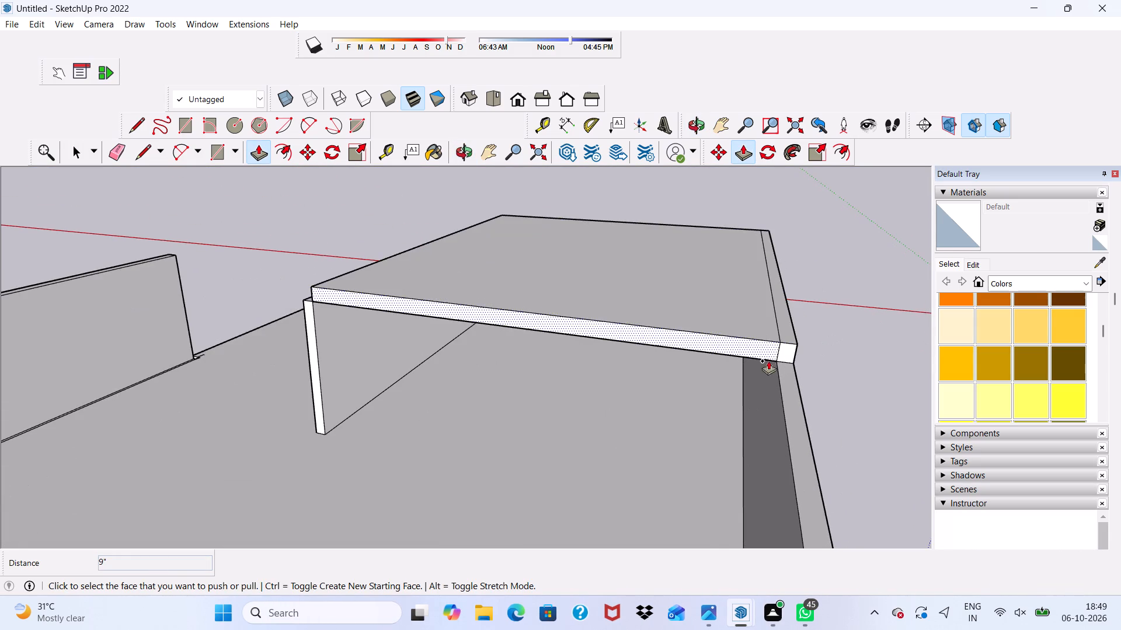
left_click(786, 356)
scroll(788, 464, "down", 2)
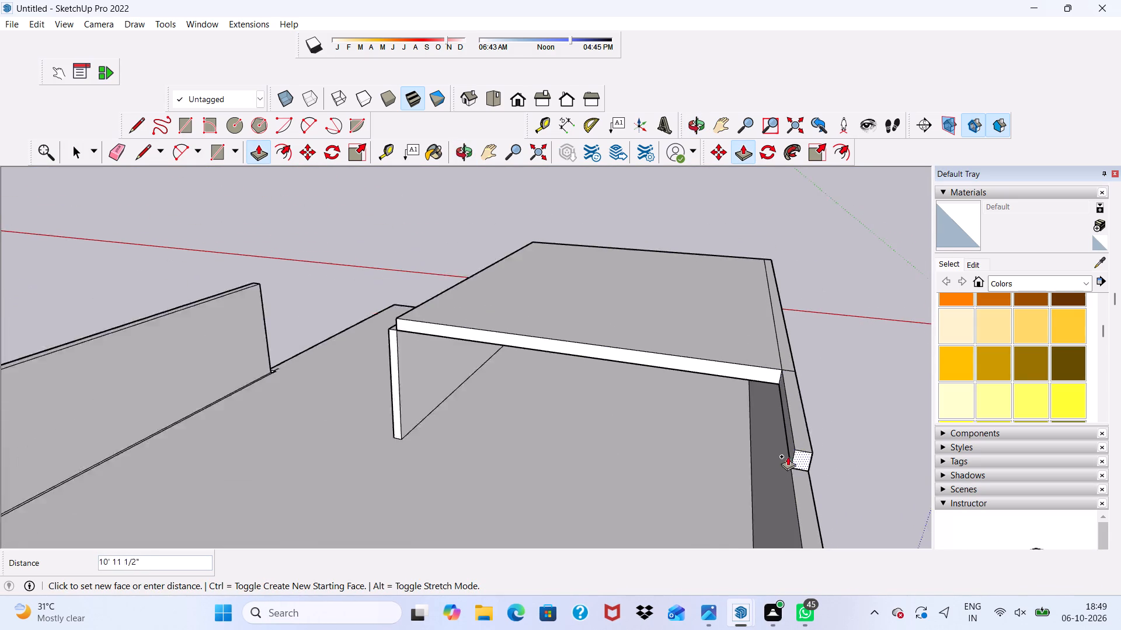
scroll(788, 456, "down", 18)
scroll(800, 491, "up", 2)
scroll(798, 475, "down", 5)
scroll(811, 523, "up", 4)
scroll(811, 524, "down", 4)
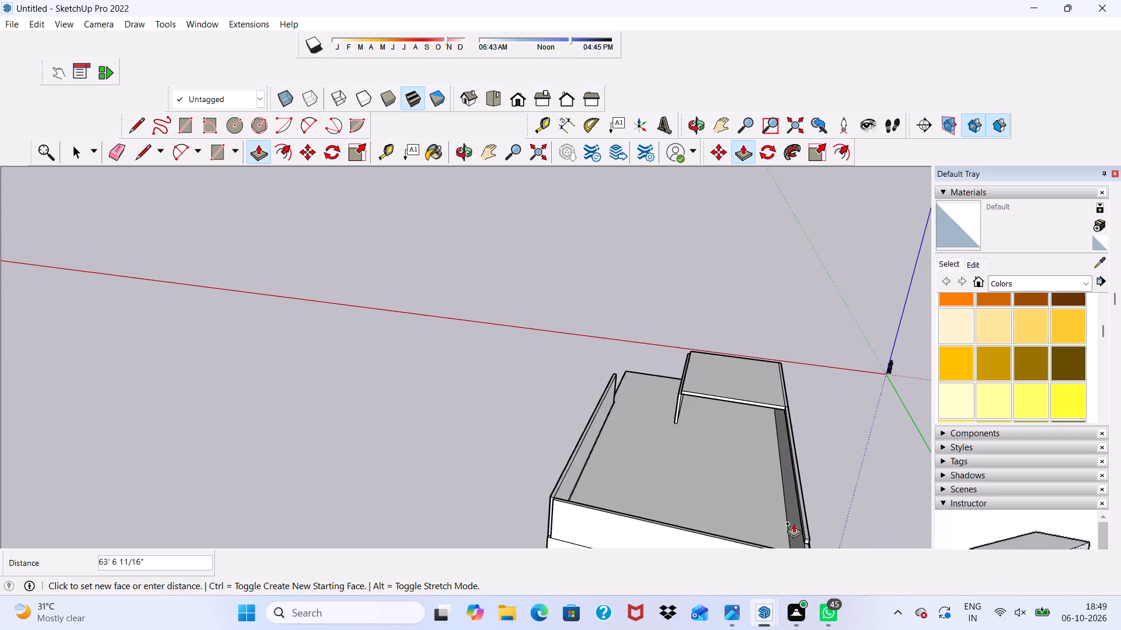
scroll(793, 523, "down", 6)
scroll(765, 533, "up", 5)
left_click(765, 533)
scroll(774, 431, "up", 5)
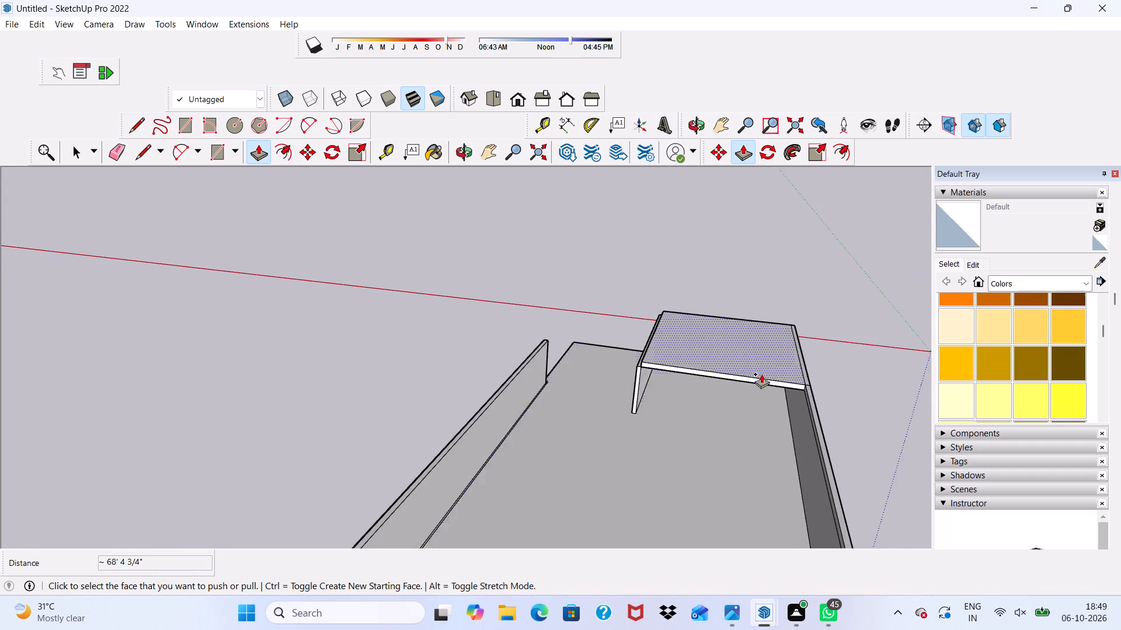
Push/Pull the front room roof's rear edge face backward to the rear of the building.
scroll(761, 374, "up", 4)
left_click(761, 391)
scroll(725, 425, "down", 7)
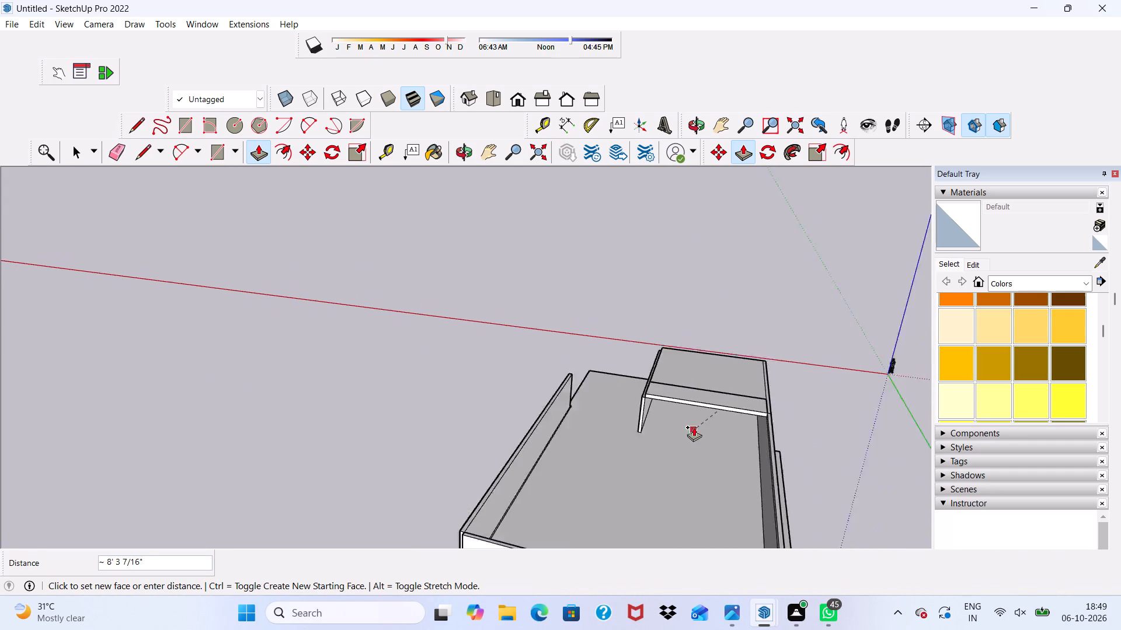
scroll(694, 427, "down", 7)
scroll(656, 512, "up", 3)
left_click(655, 498)
Push/Pull the rear roof's inner side face about 21' 5 3/4" across to the opposite side wall.
middle_click_drag(650, 451, 813, 453)
scroll(648, 358, "up", 13)
left_click(618, 362)
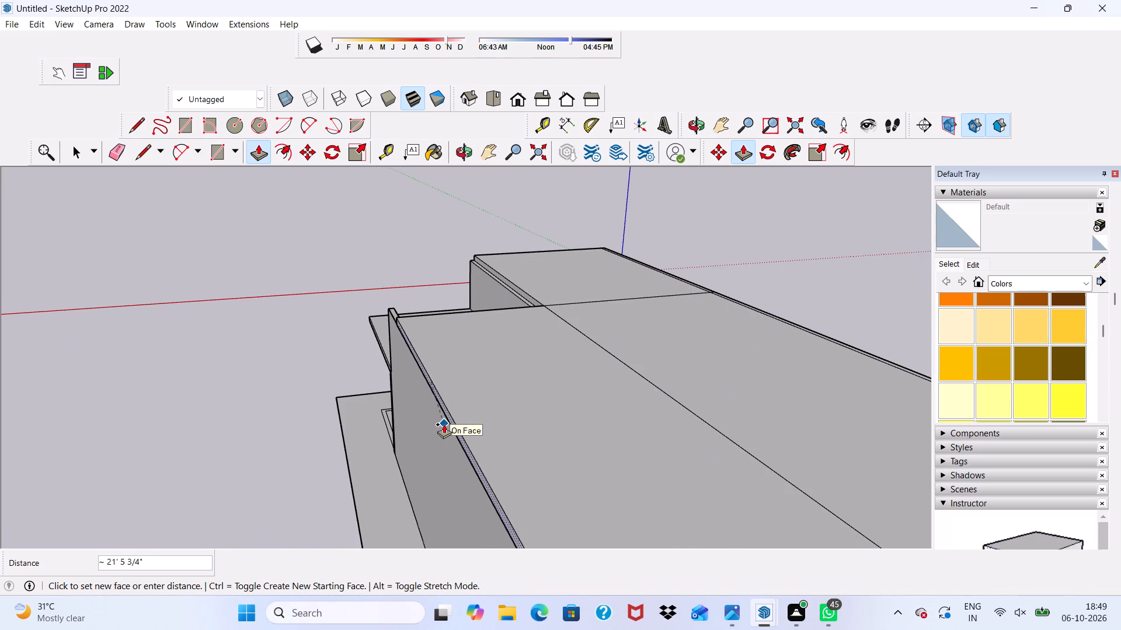
left_click(444, 424)
Push/Pull the front roof's inner side face 19' 2 1/4" toward the opposite side wall, ending at that wall's corner endpoint.
middle_click_drag(447, 421, 678, 412)
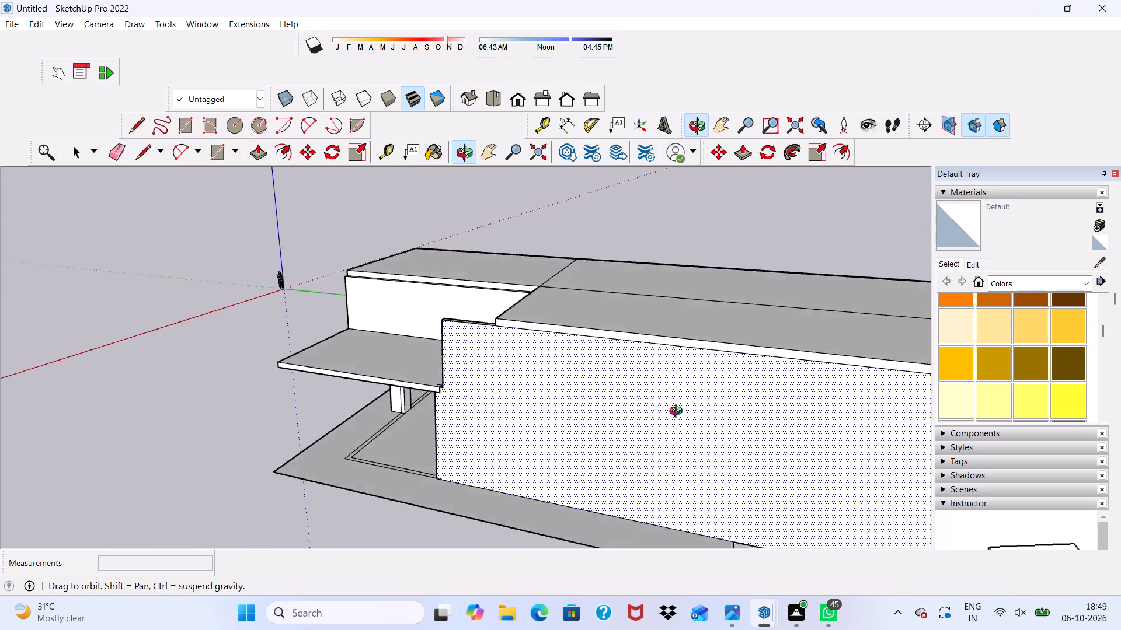
middle_click_drag(678, 412, 914, 407)
scroll(464, 279, "up", 7)
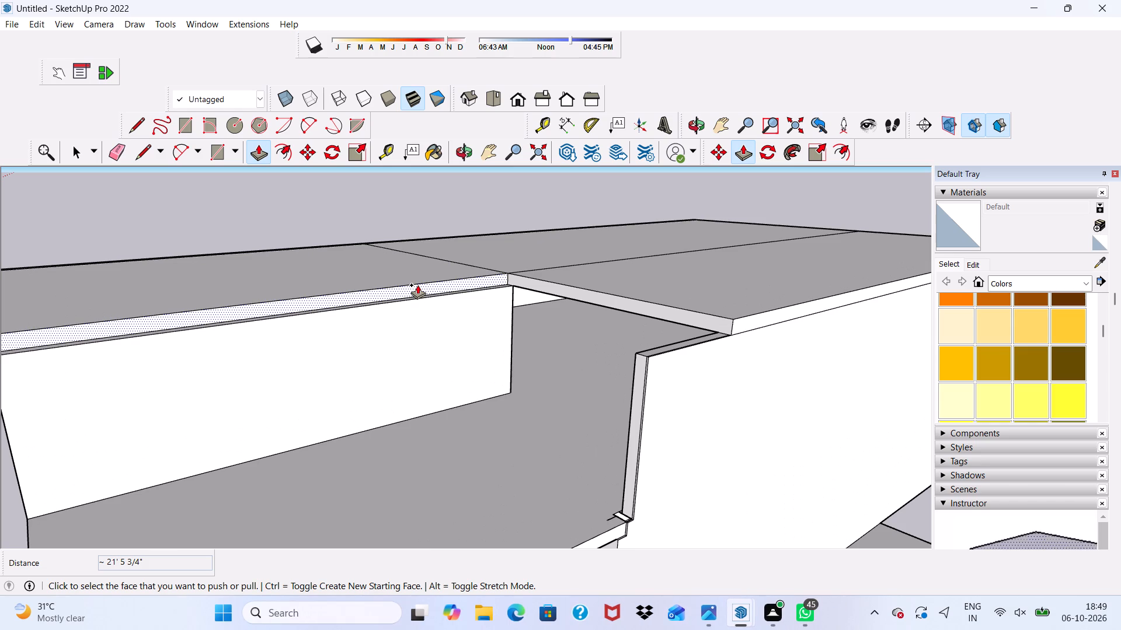
scroll(417, 285, "up", 3)
scroll(424, 296, "down", 1)
middle_click_drag(425, 296, 556, 300)
scroll(426, 297, "down", 1)
scroll(538, 308, "up", 3)
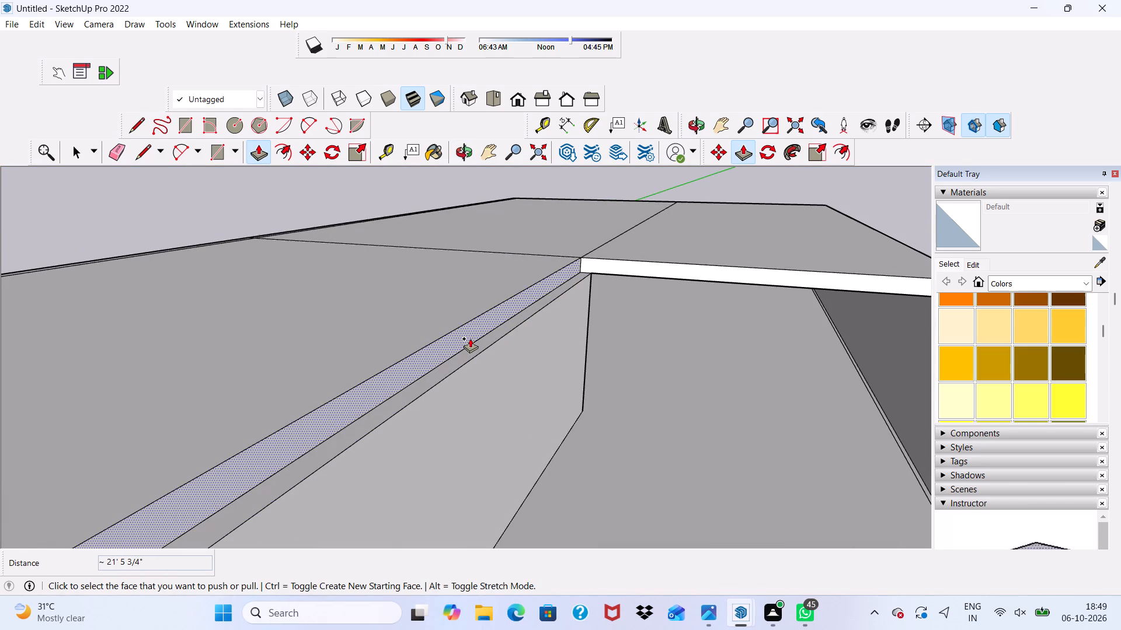
left_click(470, 338)
scroll(513, 338, "down", 4)
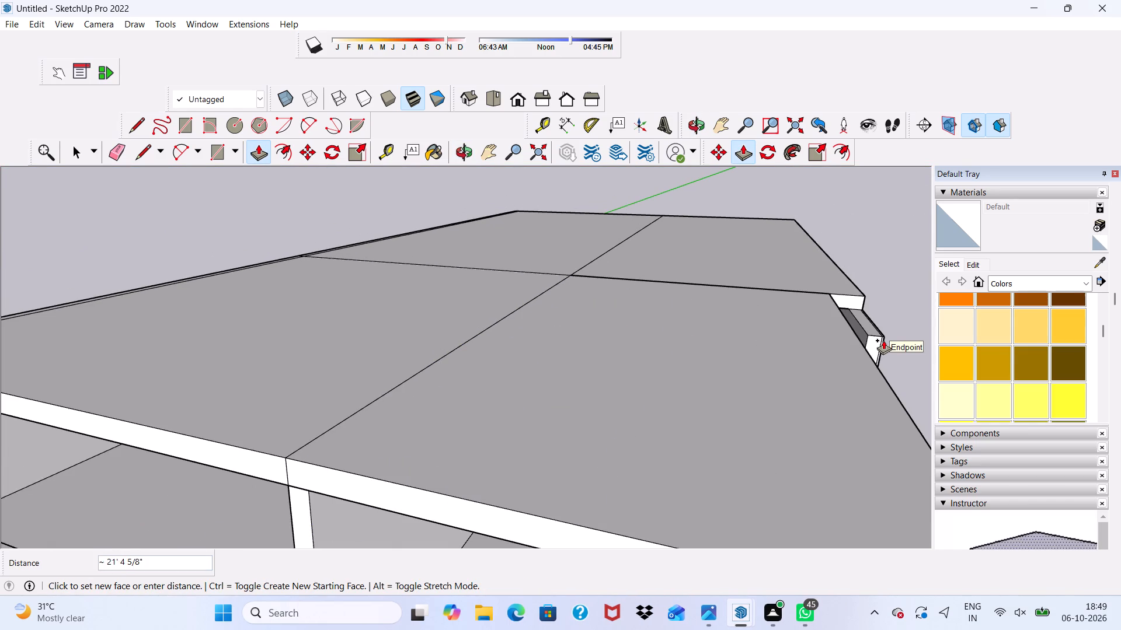
scroll(883, 340, "up", 4)
left_click(883, 331)
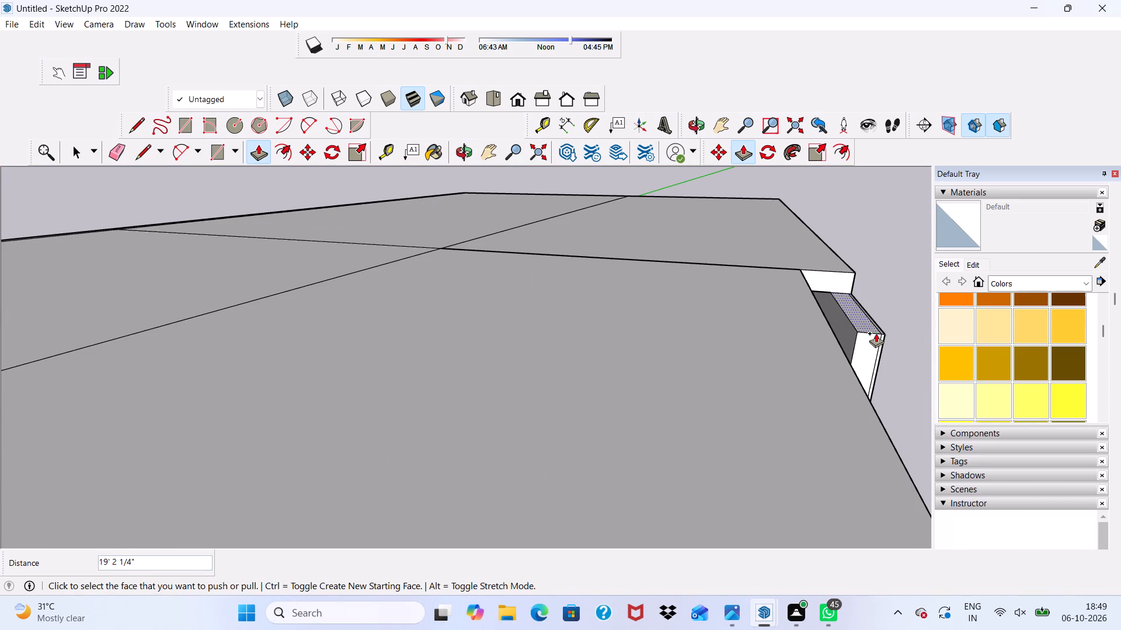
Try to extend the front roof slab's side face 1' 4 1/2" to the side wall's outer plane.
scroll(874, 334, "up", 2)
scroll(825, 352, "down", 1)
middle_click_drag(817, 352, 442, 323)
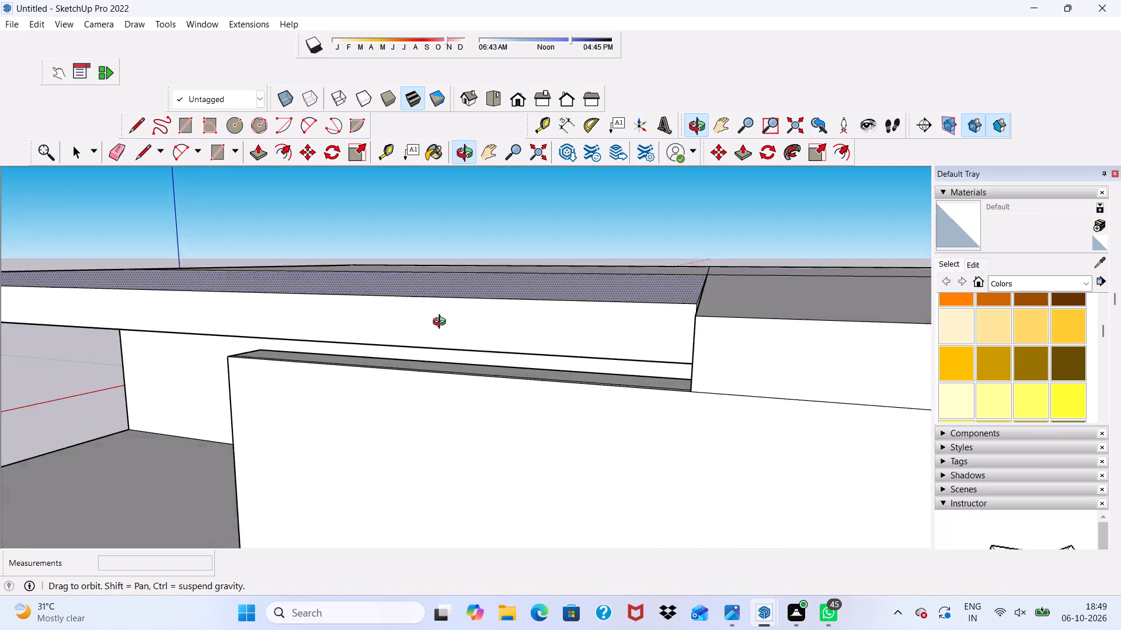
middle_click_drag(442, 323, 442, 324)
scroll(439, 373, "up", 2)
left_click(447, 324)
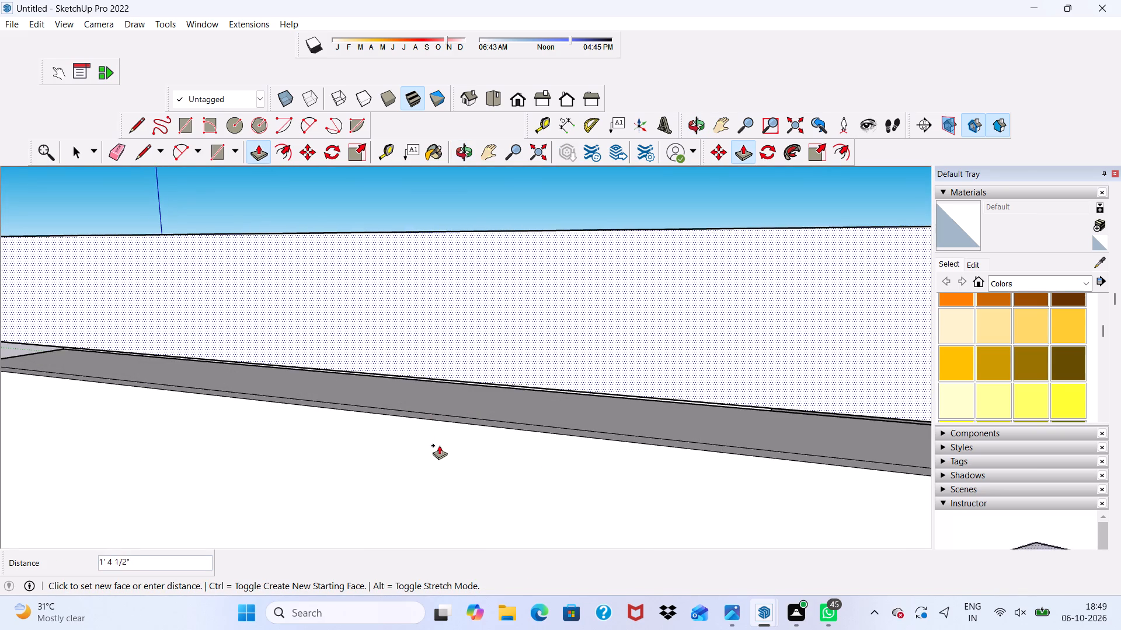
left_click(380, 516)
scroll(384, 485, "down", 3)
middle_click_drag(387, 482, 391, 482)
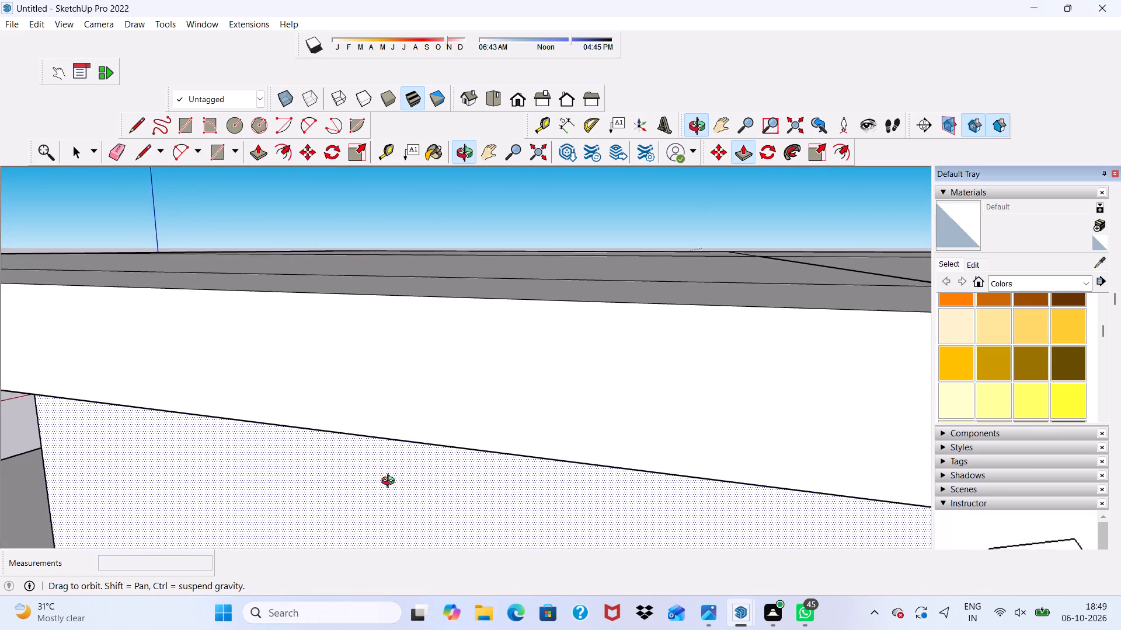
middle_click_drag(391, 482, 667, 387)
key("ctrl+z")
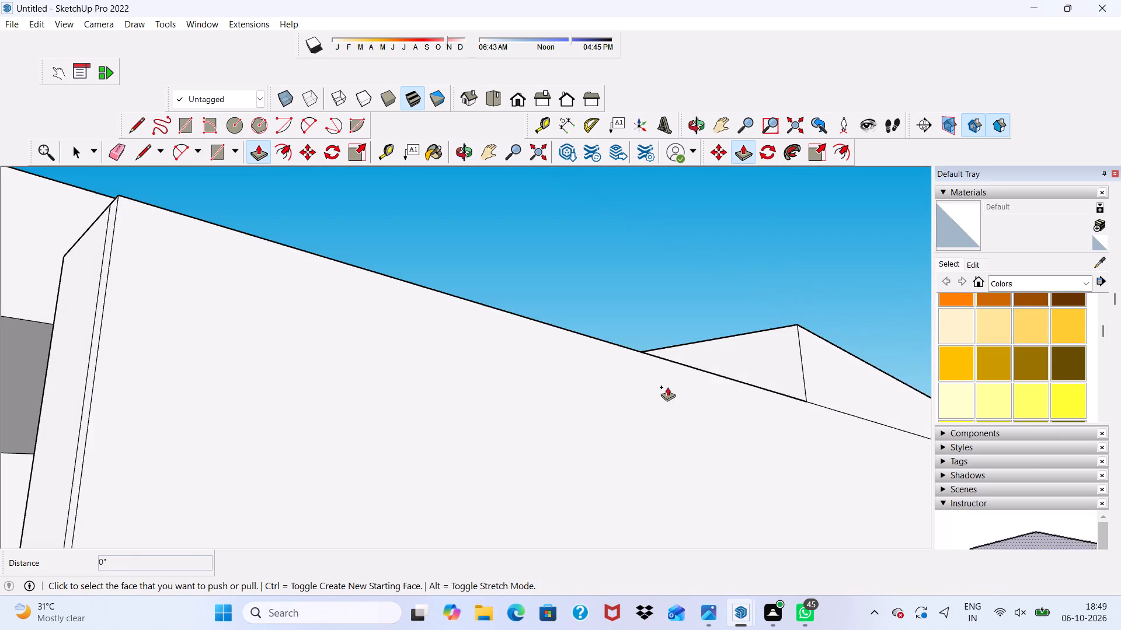
Push/Pull the rear roof's exposed front end face at the side notch 36' 8 9/16" forward, flush with the roof's front face.
scroll(643, 345, "down", 2)
middle_click_drag(643, 345, 650, 422)
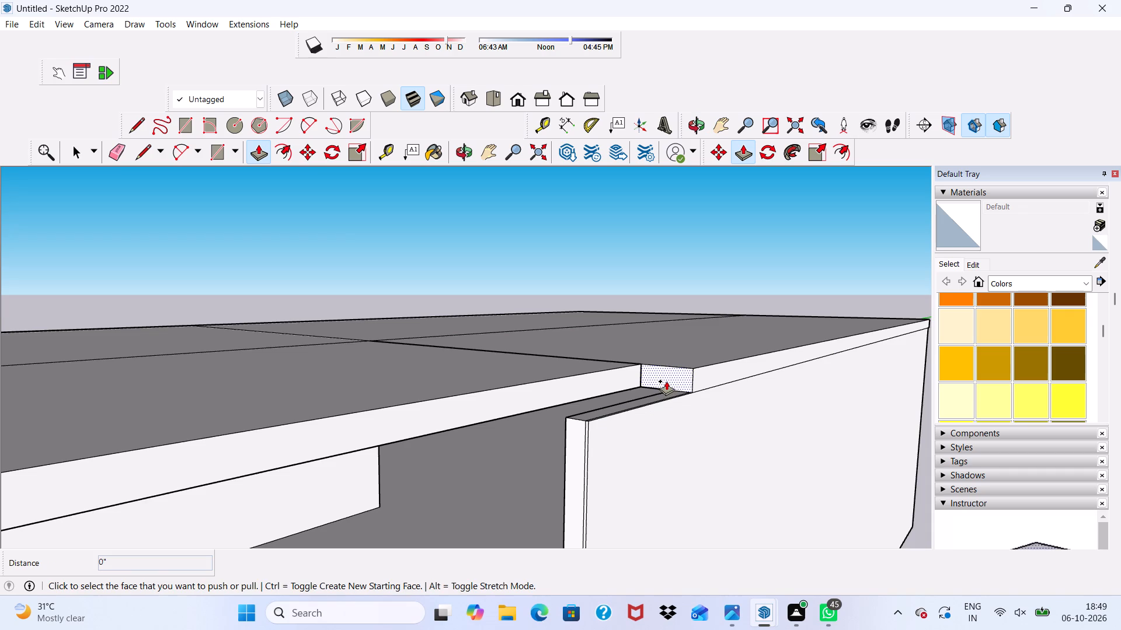
left_click(667, 380)
scroll(590, 421, "down", 10)
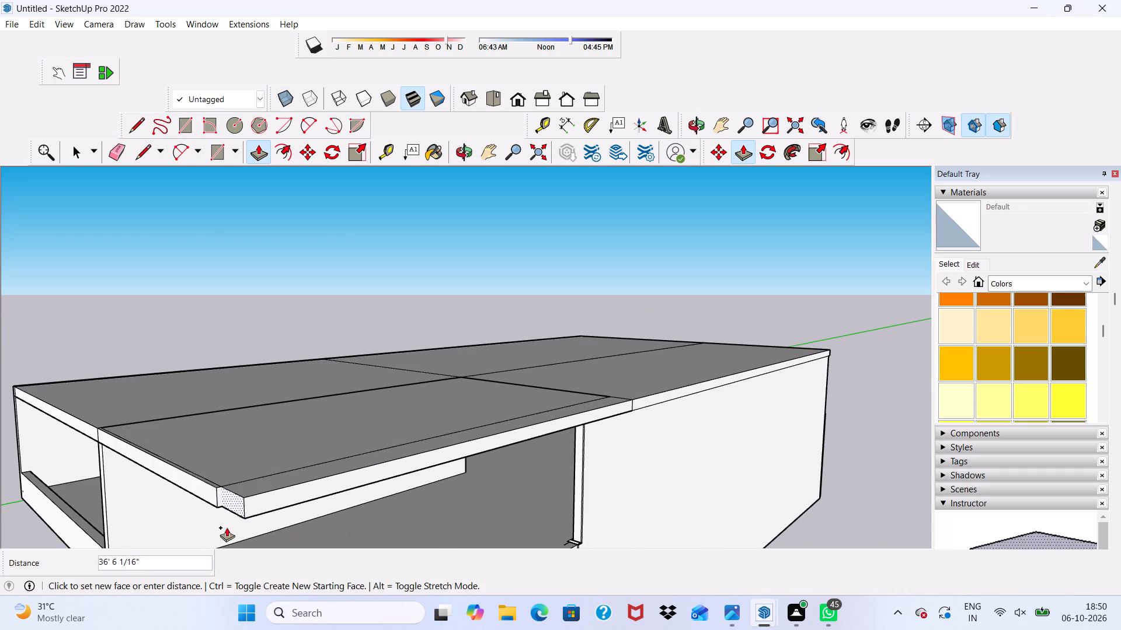
left_click(226, 489)
Erase the new side strip's lengthwise seam on the roof top and its short vertical seam on the roof's front face.
scroll(226, 489, "down", 5)
middle_click_drag(402, 440, 562, 383)
scroll(566, 384, "up", 1)
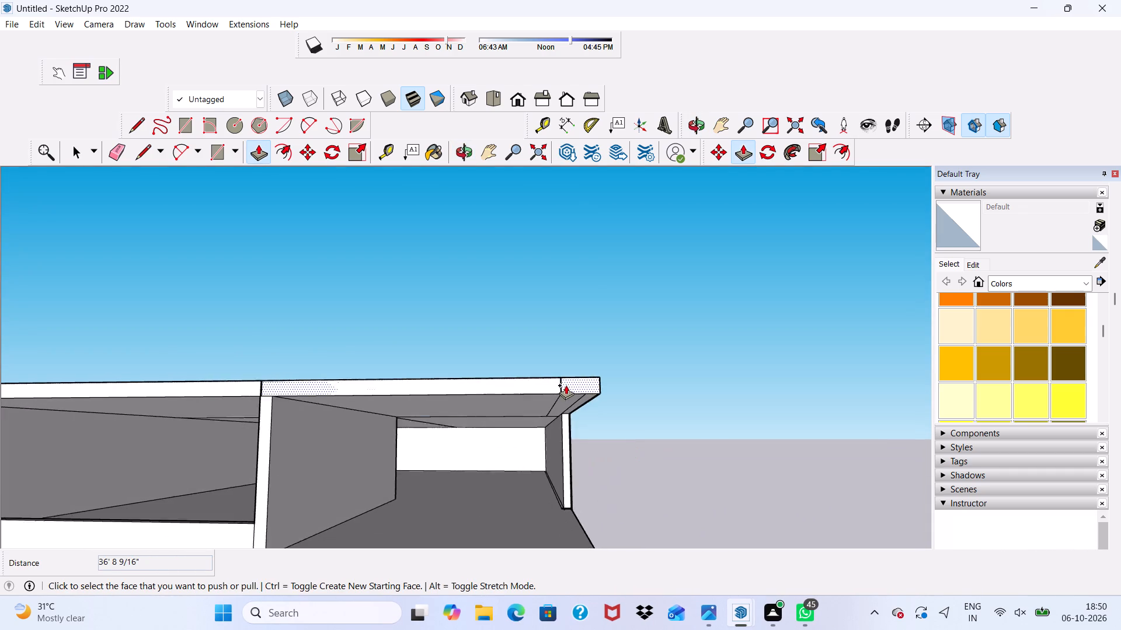
scroll(566, 385, "up", 2)
right_click(566, 385)
key("space")
scroll(533, 388, "down", 2)
left_click(439, 279)
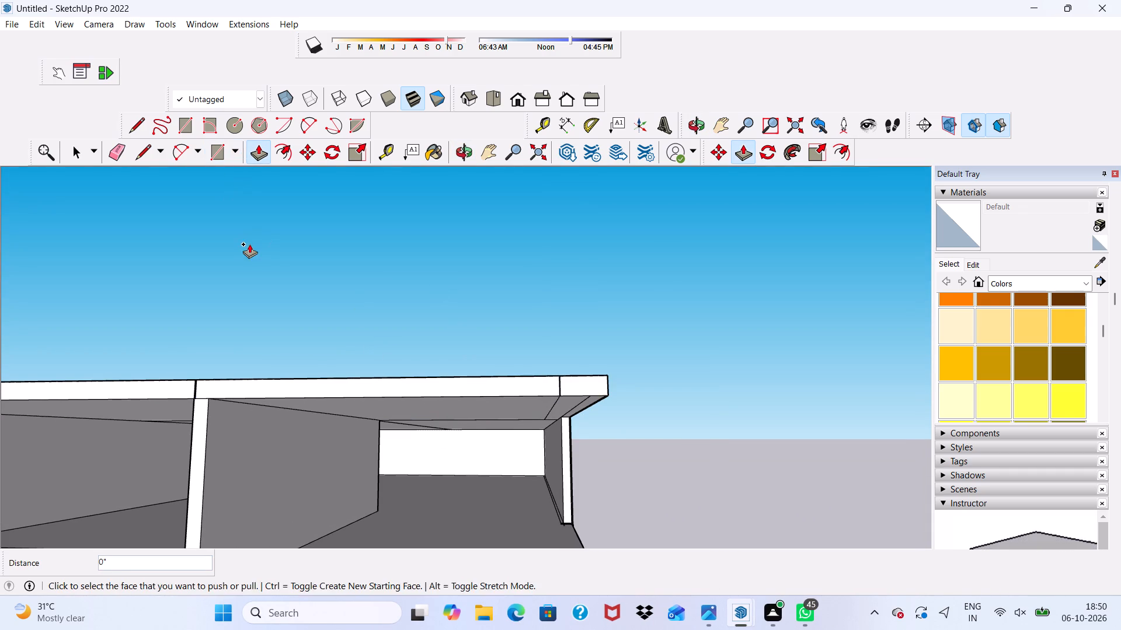
key("space")
left_click(112, 152)
middle_click_drag(408, 388, 356, 478)
left_click(537, 415)
scroll(534, 492, "up", 2)
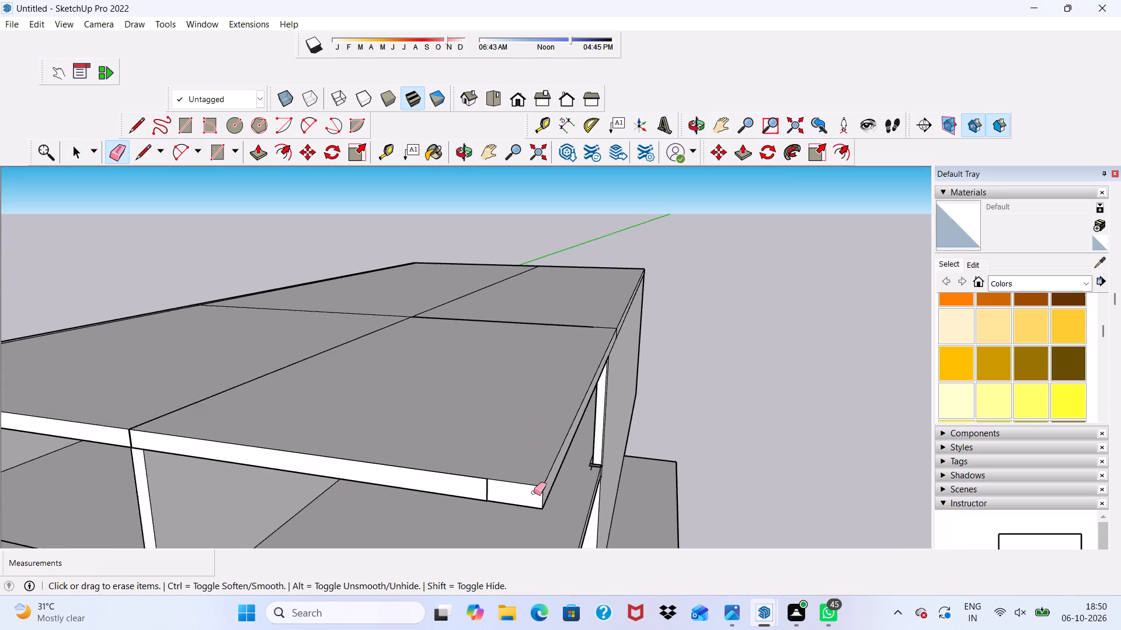
scroll(534, 492, "up", 4)
left_click_drag(485, 492, 448, 492)
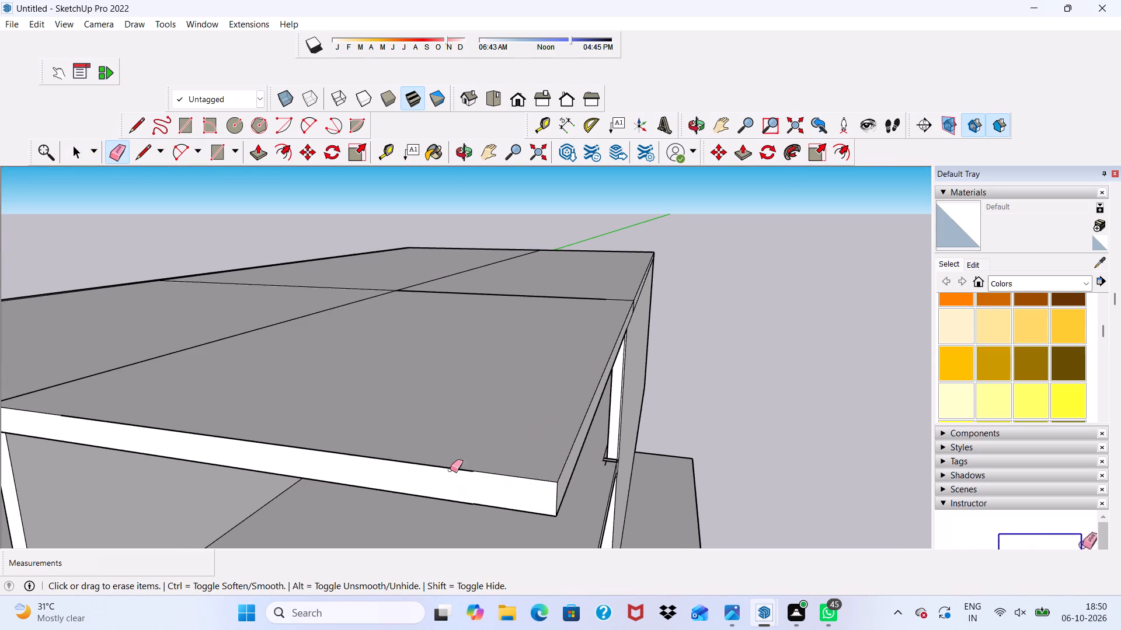
Erase the cross seam on the roof top beside the new strip and the matching vertical seam on the roof's side face.
scroll(517, 279, "up", 3)
left_click_drag(517, 279, 520, 315)
scroll(516, 323, "down", 4)
middle_click_drag(683, 523, 307, 369)
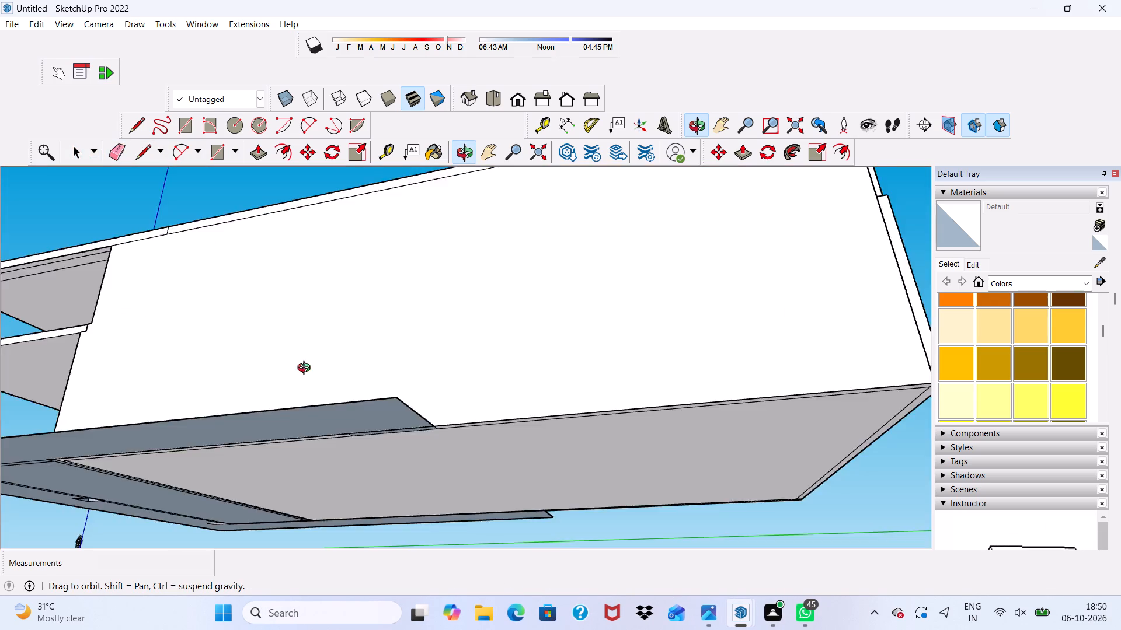
middle_click_drag(307, 369, 448, 450)
scroll(206, 217, "up", 3)
left_click_drag(204, 208, 217, 218)
scroll(224, 233, "down", 10)
middle_click_drag(395, 305, 663, 339)
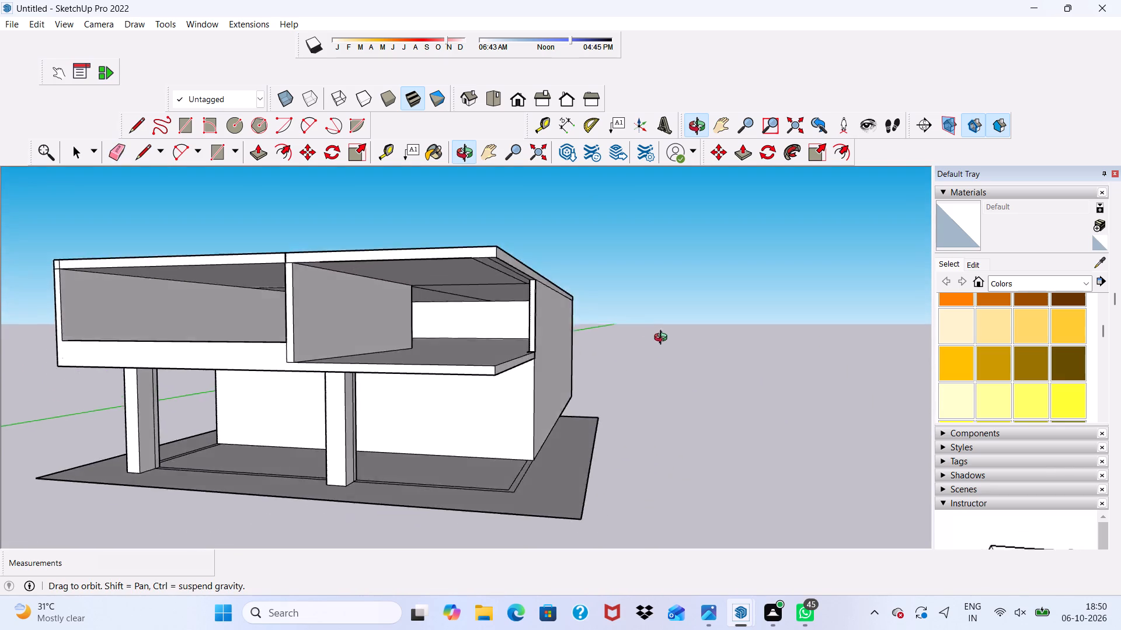
middle_click_drag(663, 339, 723, 367)
key("space")
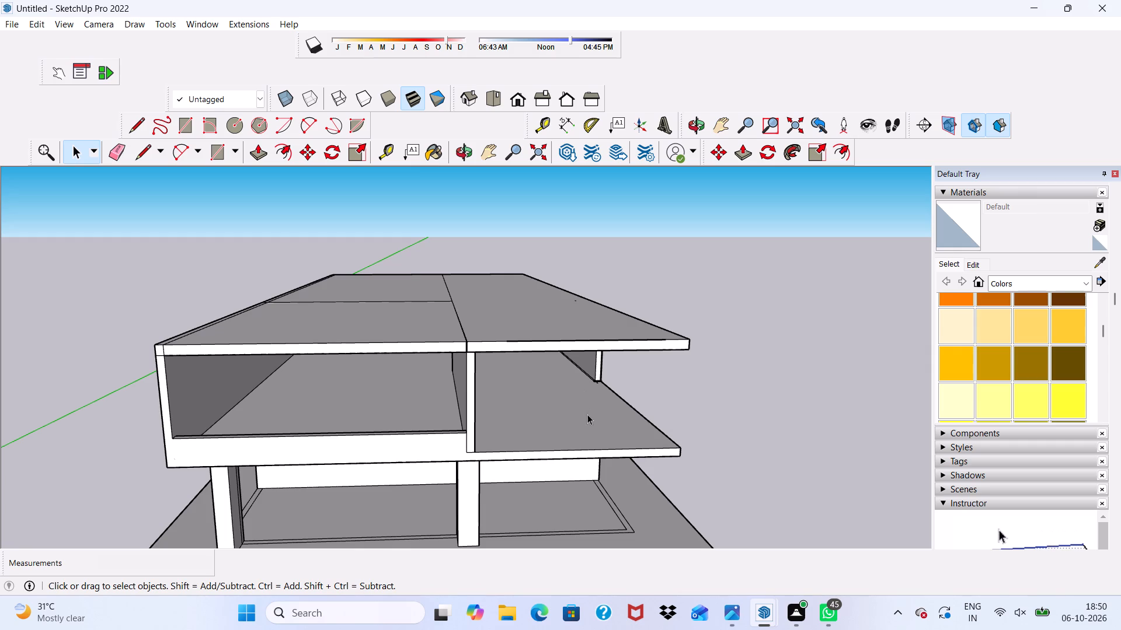
Erase the short vertical seam between the front parapet and the partition wall's front end.
scroll(594, 467, "up", 3)
scroll(596, 478, "down", 1)
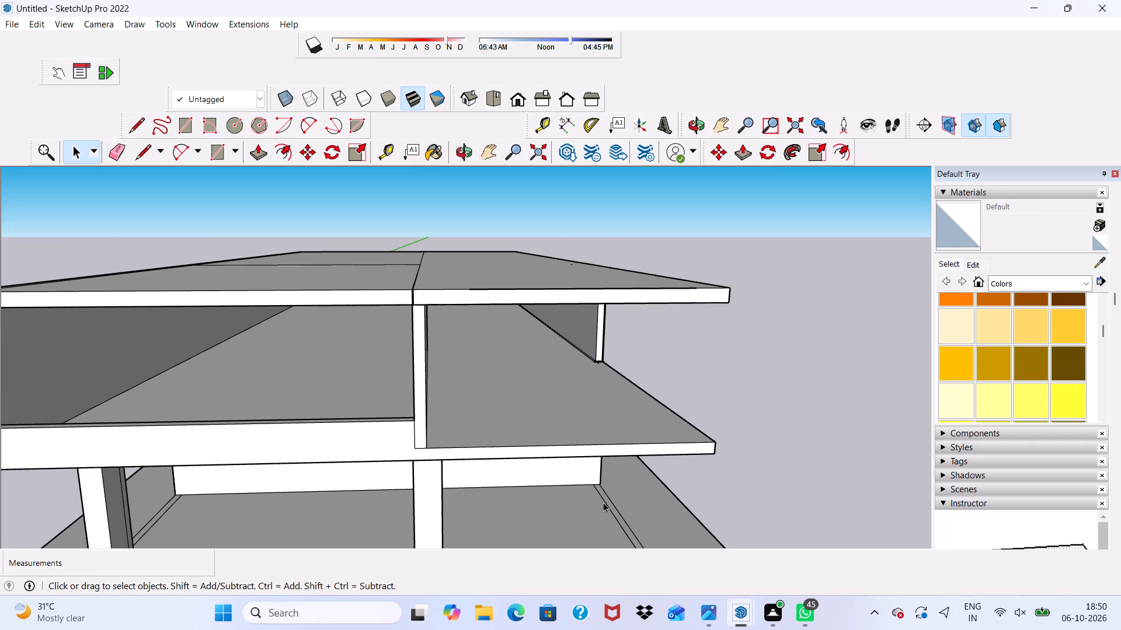
middle_click_drag(549, 469, 589, 432)
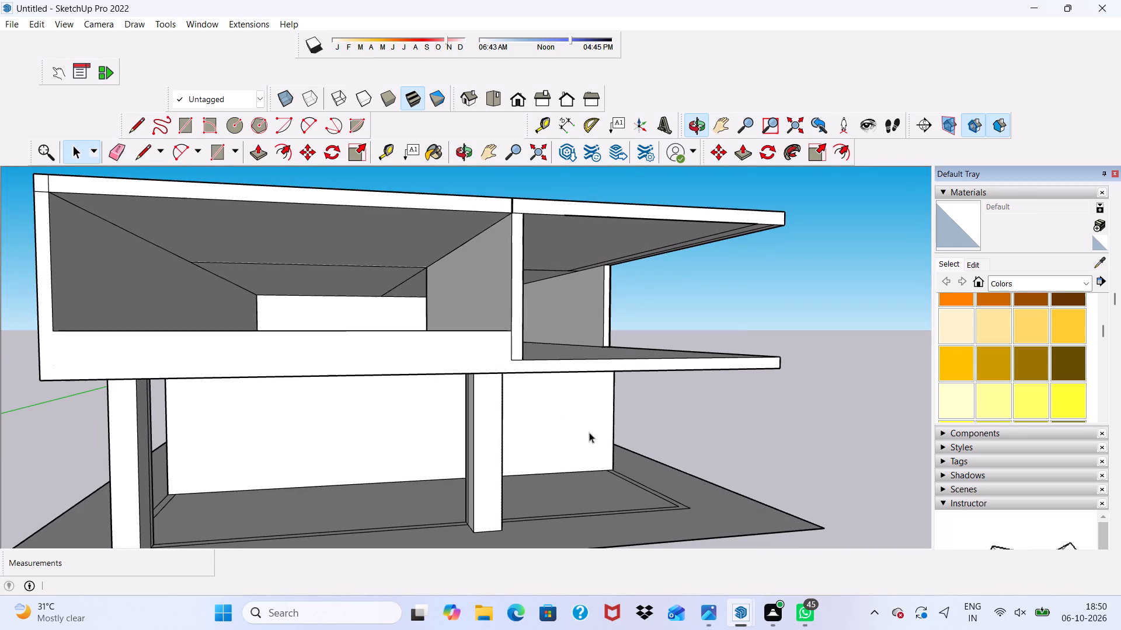
left_click(120, 148)
scroll(436, 365, "up", 2)
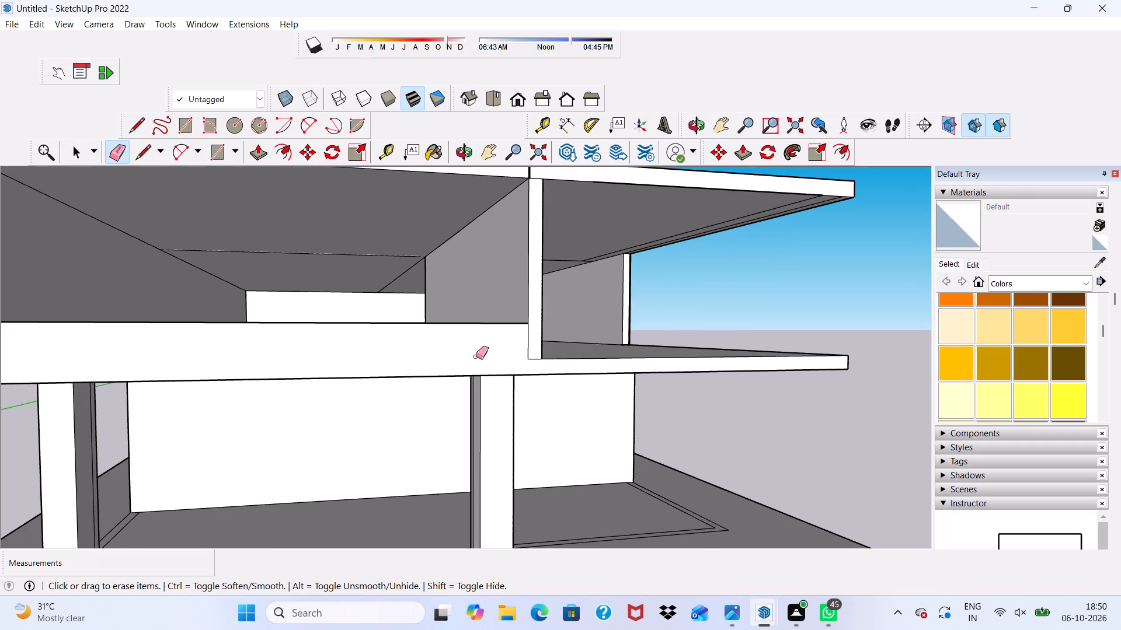
left_click(527, 338)
scroll(515, 353, "down", 5)
middle_click_drag(508, 402, 314, 423)
scroll(556, 359, "up", 4)
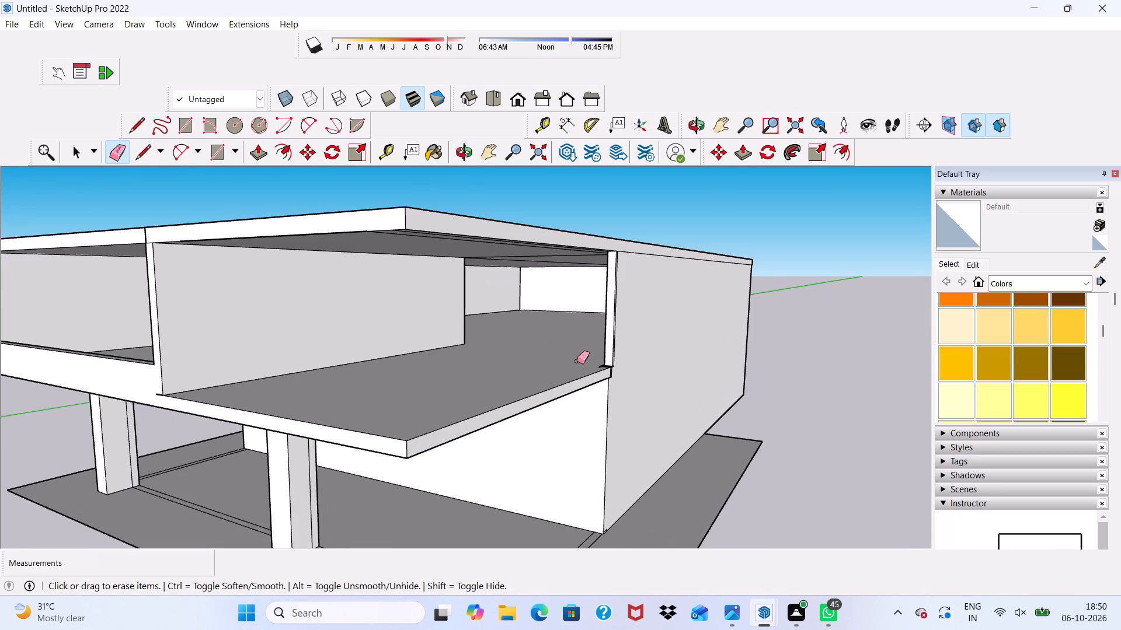
key("space")
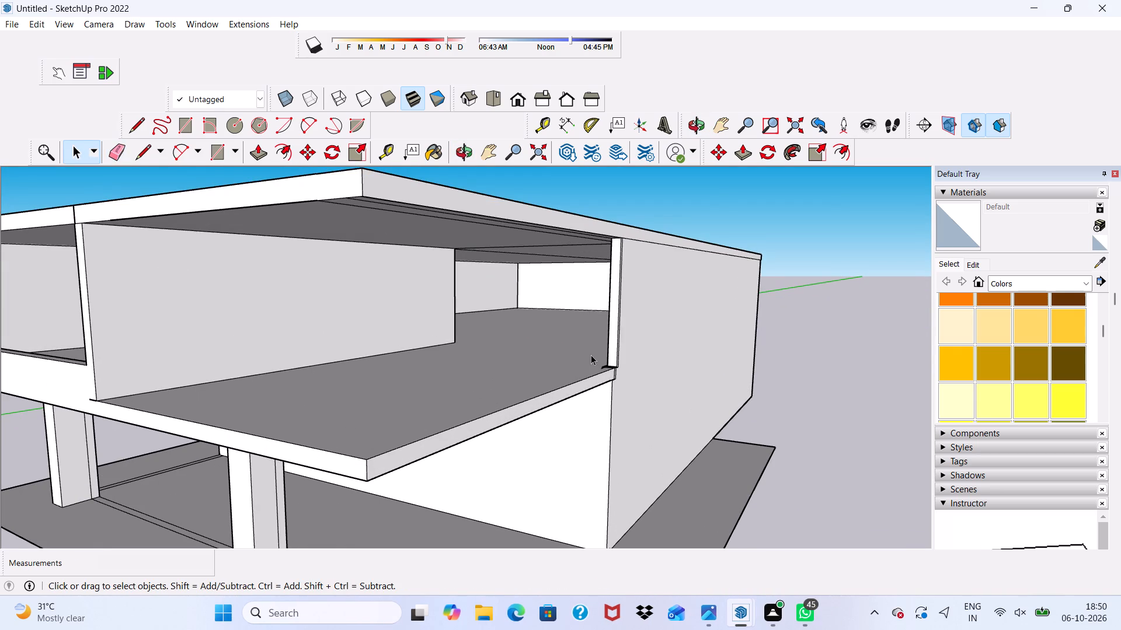
Push/Pull the upper-storey side wall's front end face about 28' 11" forward, flush with the roof's front face.
scroll(591, 355, "up", 1)
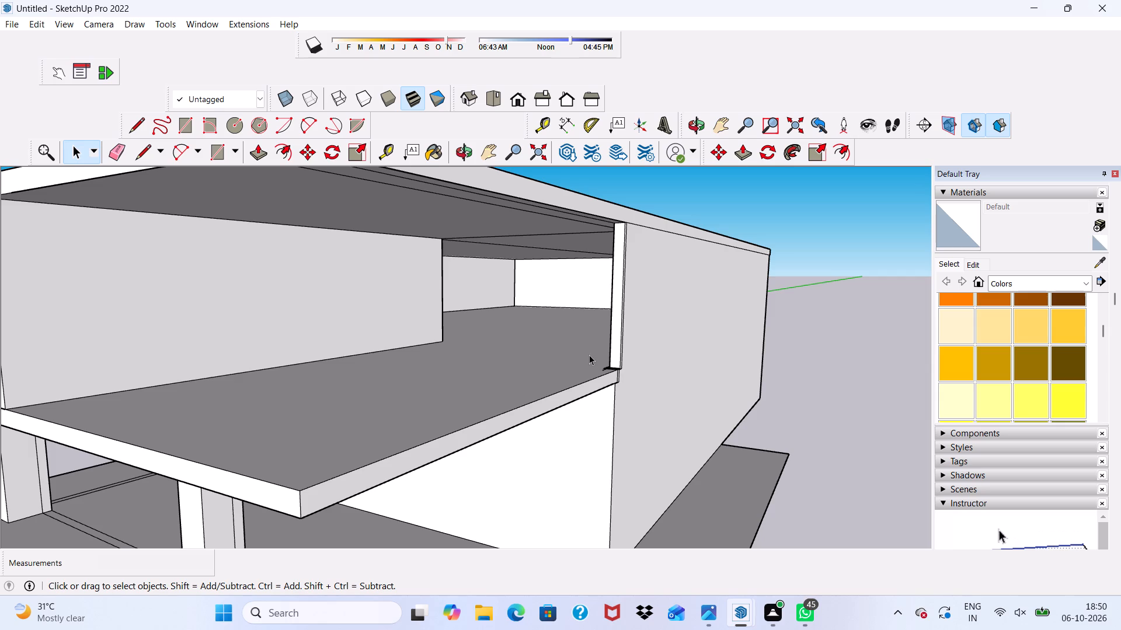
scroll(589, 349, "up", 2)
left_click(624, 324)
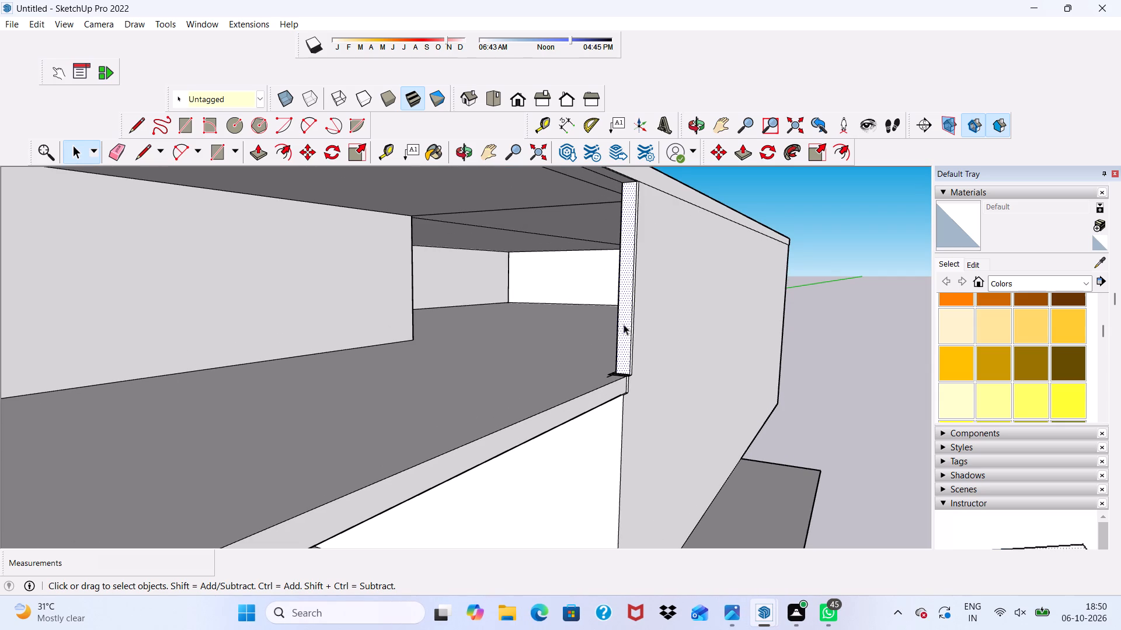
left_click(255, 153)
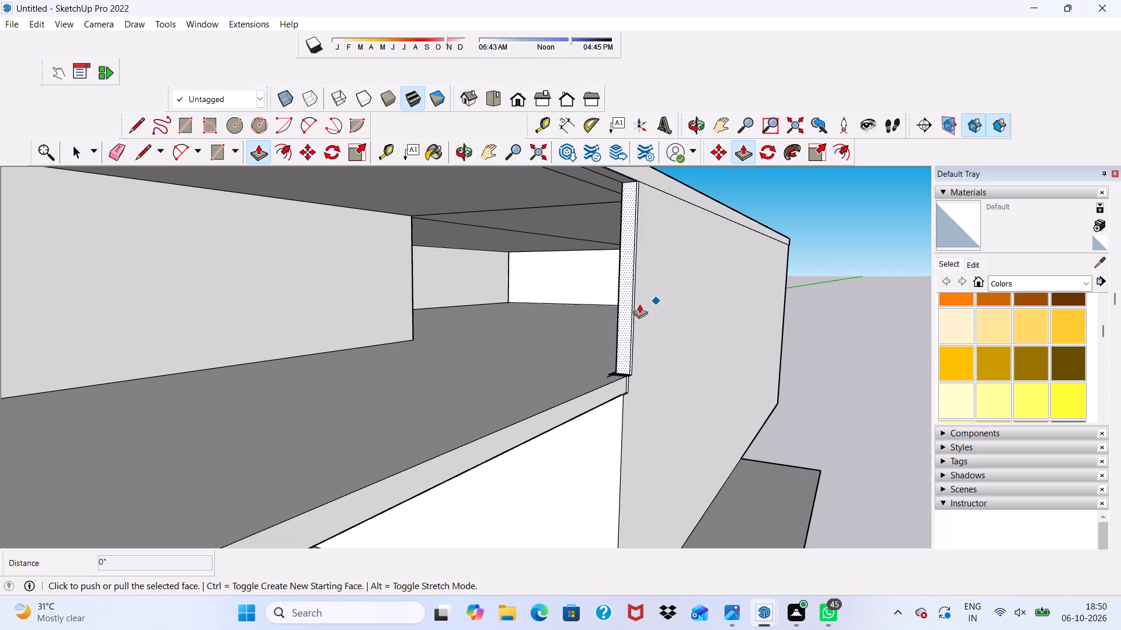
left_click(625, 302)
scroll(549, 384, "down", 8)
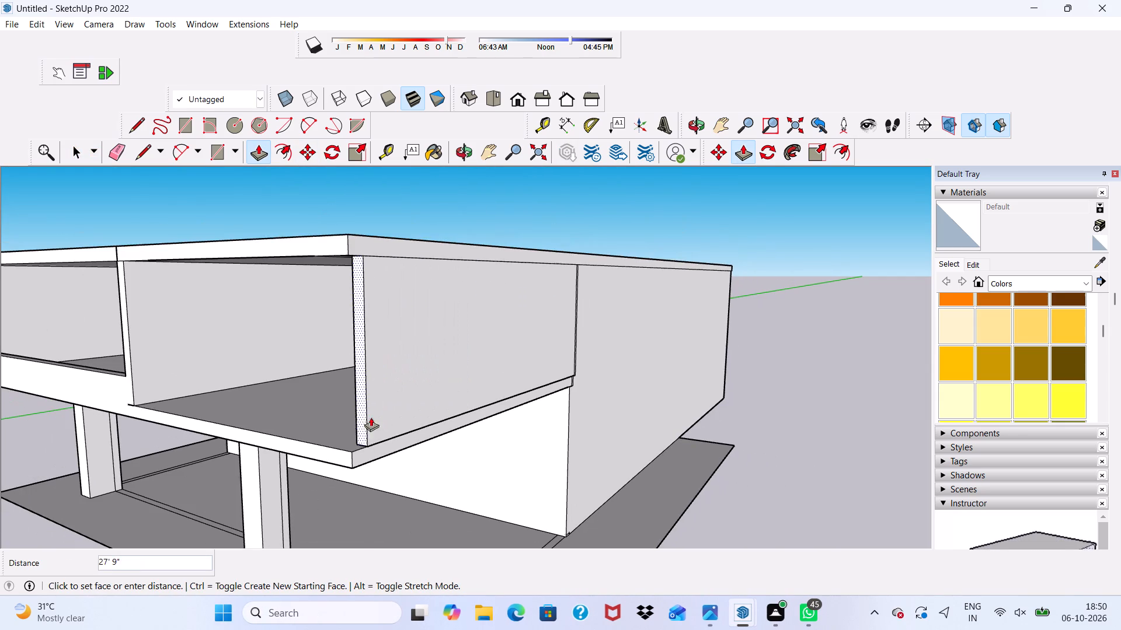
left_click(330, 244)
Push/Pull the narrow sliver face in the roof's front joint above the partition wall about 3/4" to the adjacent edge.
middle_click_drag(341, 272, 357, 273)
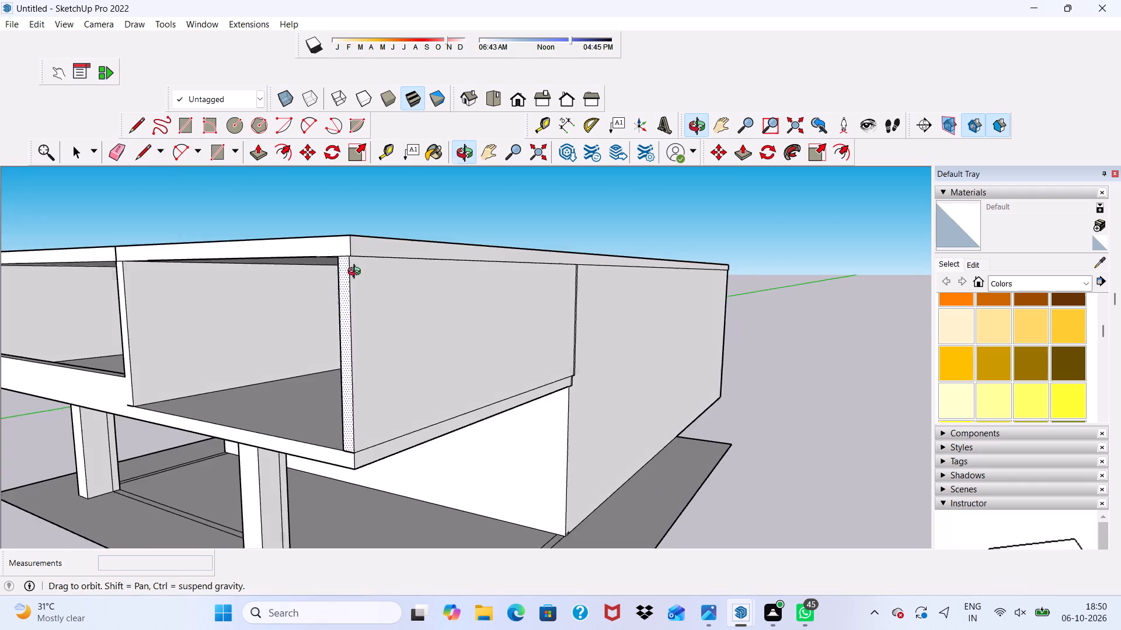
middle_click_drag(357, 273, 448, 273)
scroll(65, 250, "up", 6)
middle_click_drag(83, 251, 83, 261)
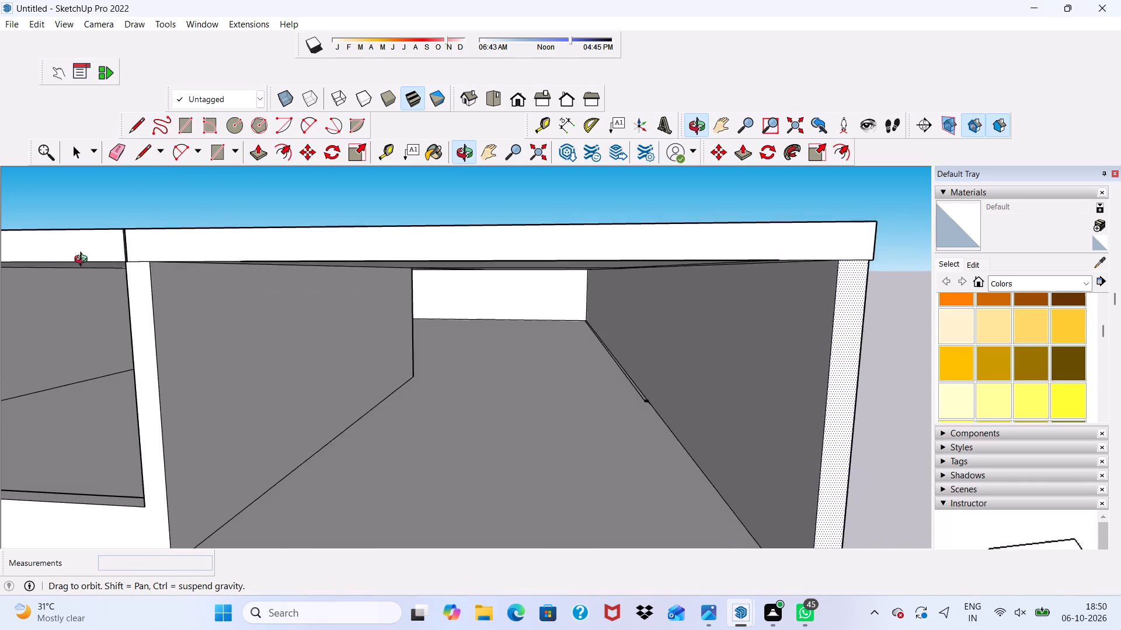
middle_click_drag(83, 261, 58, 301)
scroll(93, 248, "up", 19)
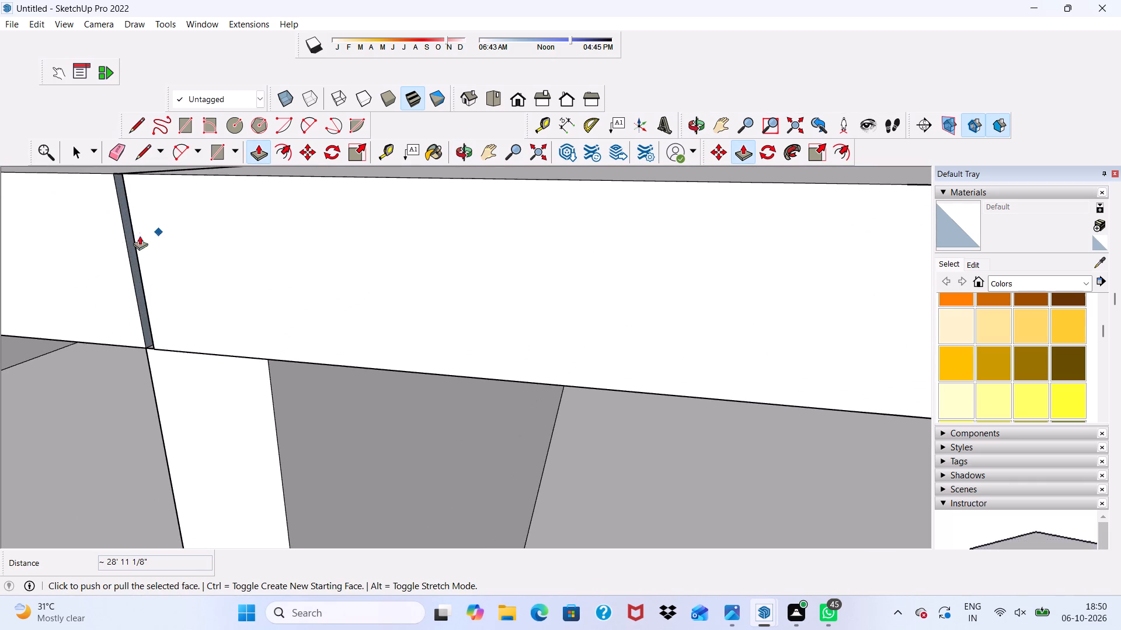
scroll(118, 244, "up", 4)
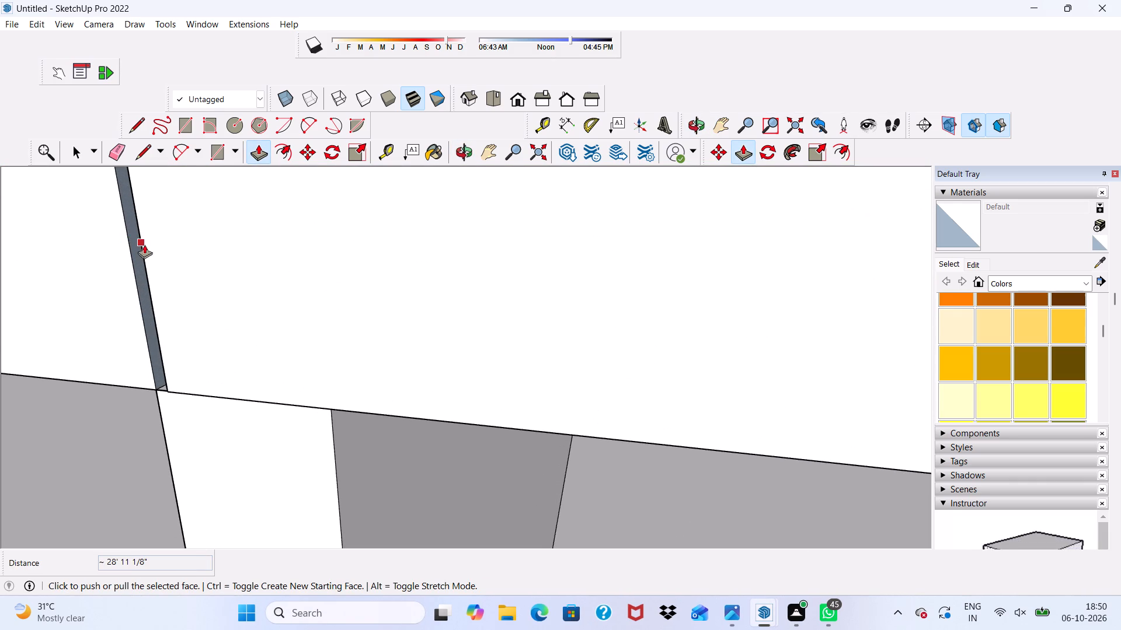
key("space")
left_click(140, 258)
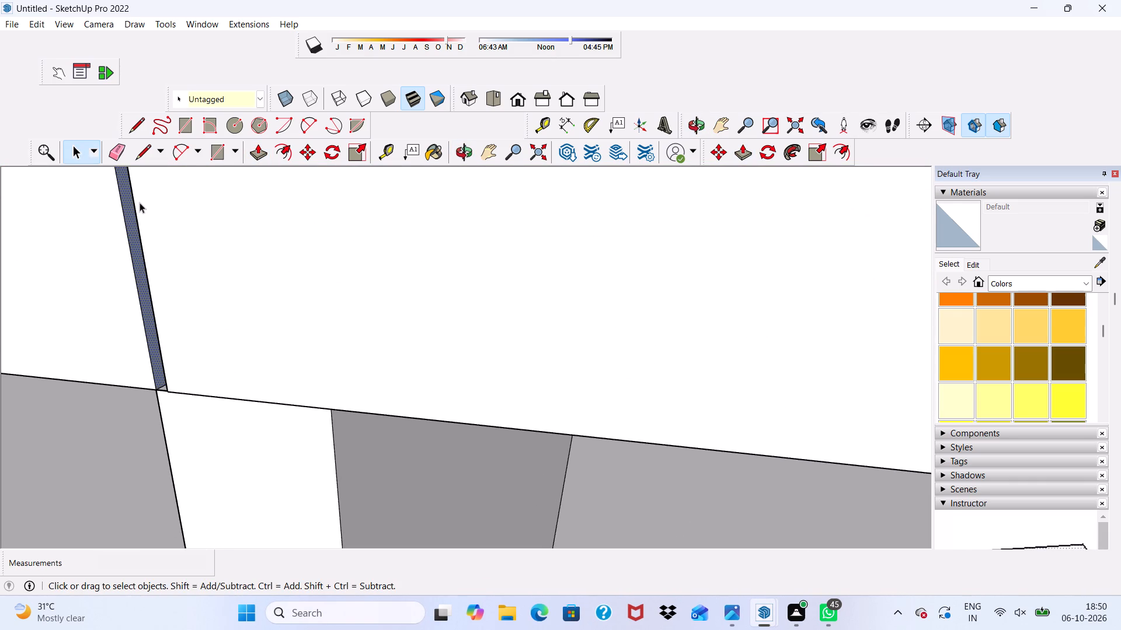
left_click(250, 152)
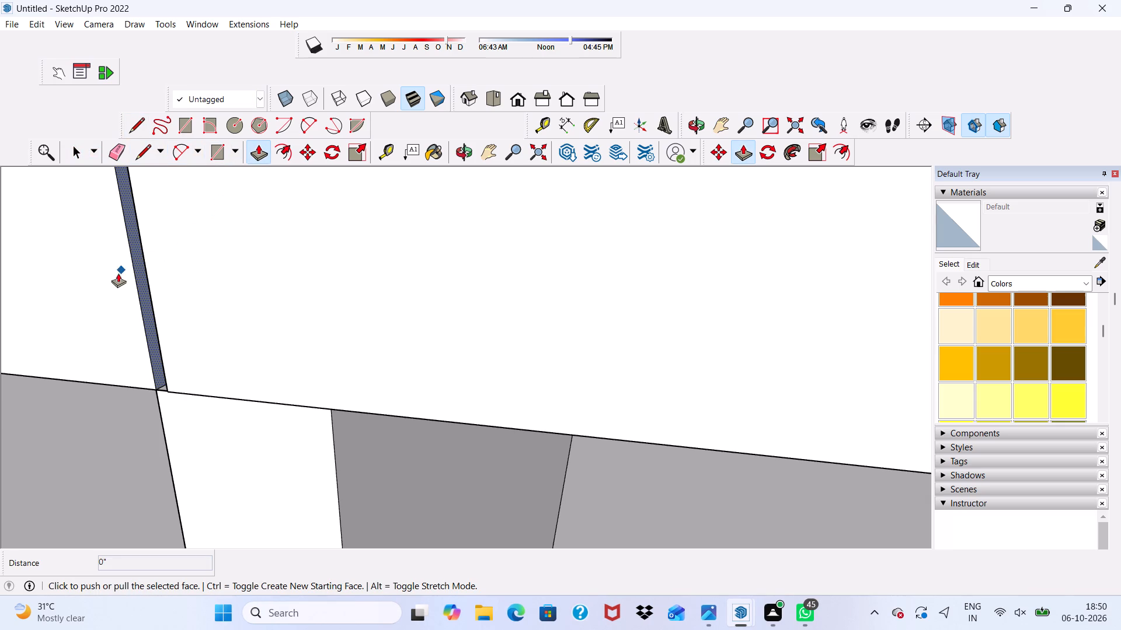
left_click(135, 255)
scroll(164, 274, "up", 1)
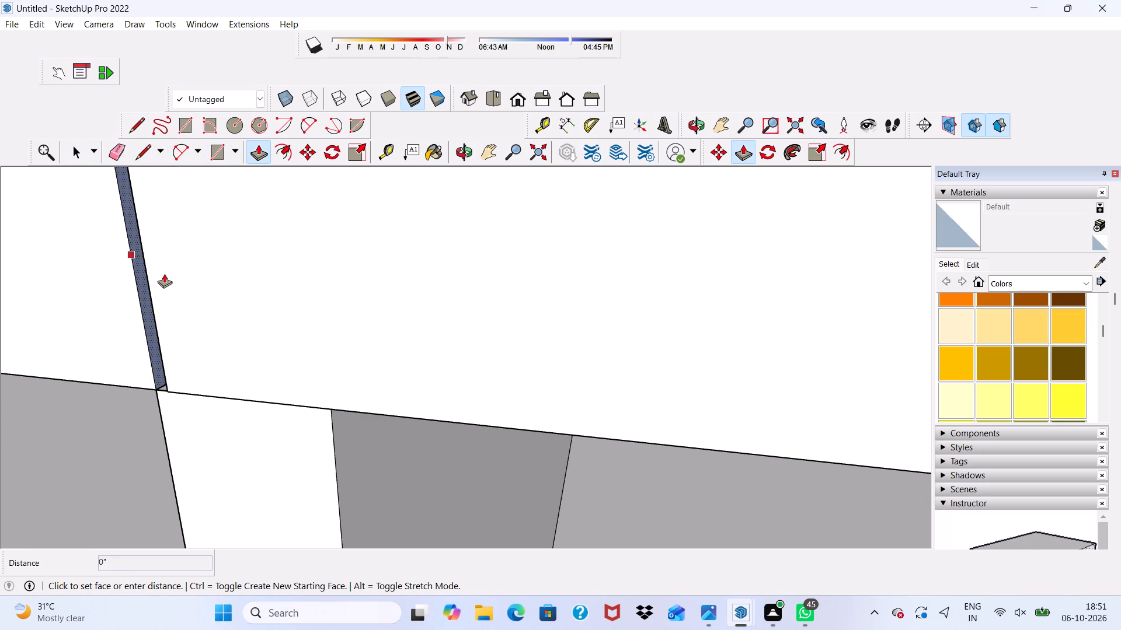
scroll(164, 274, "up", 6)
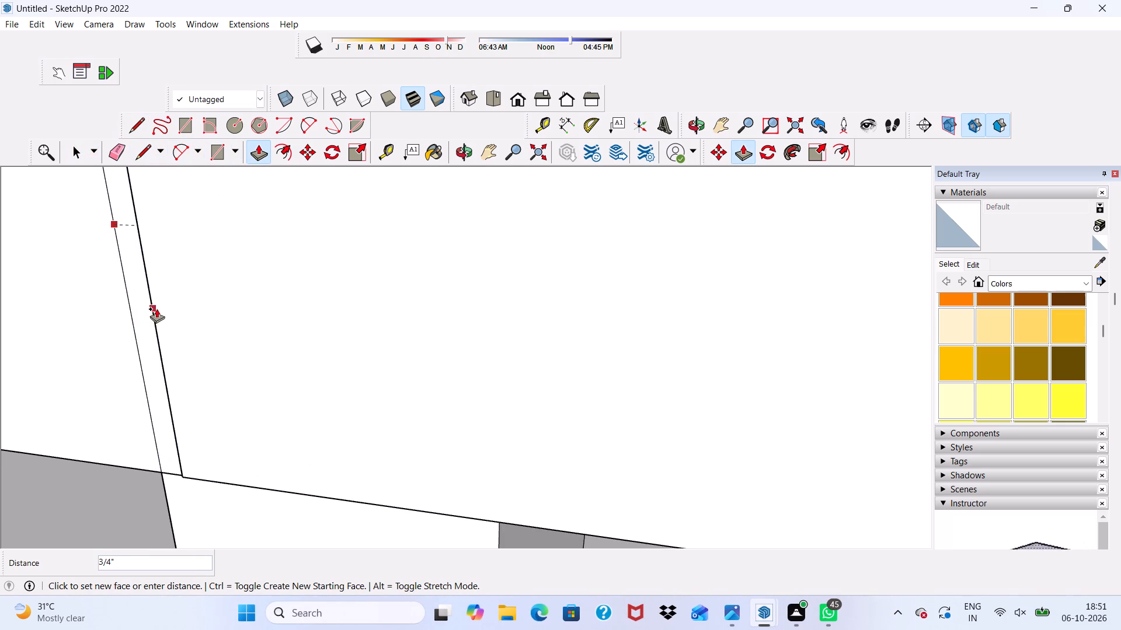
left_click(156, 309)
scroll(250, 325, "down", 4)
key("space")
Push/Pull the narrow white step face at the roof's front joint about 28' 7 1/2" along the roof front to the far corner.
scroll(309, 377, "up", 8)
middle_click_drag(200, 376, 367, 307)
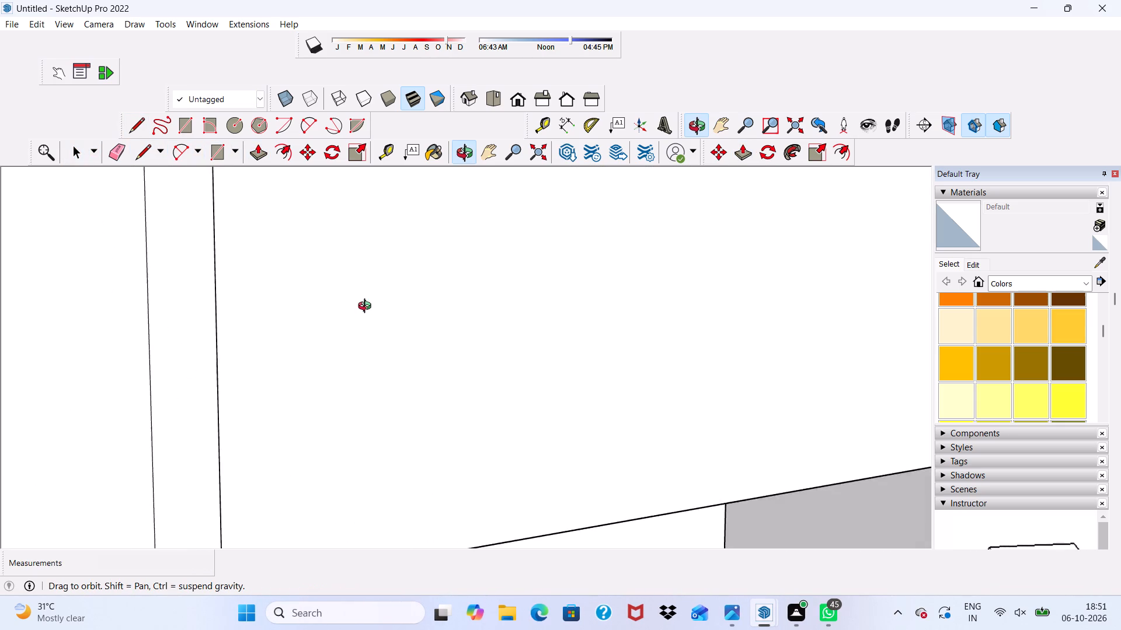
middle_click_drag(367, 307, 500, 313)
scroll(388, 320, "up", 7)
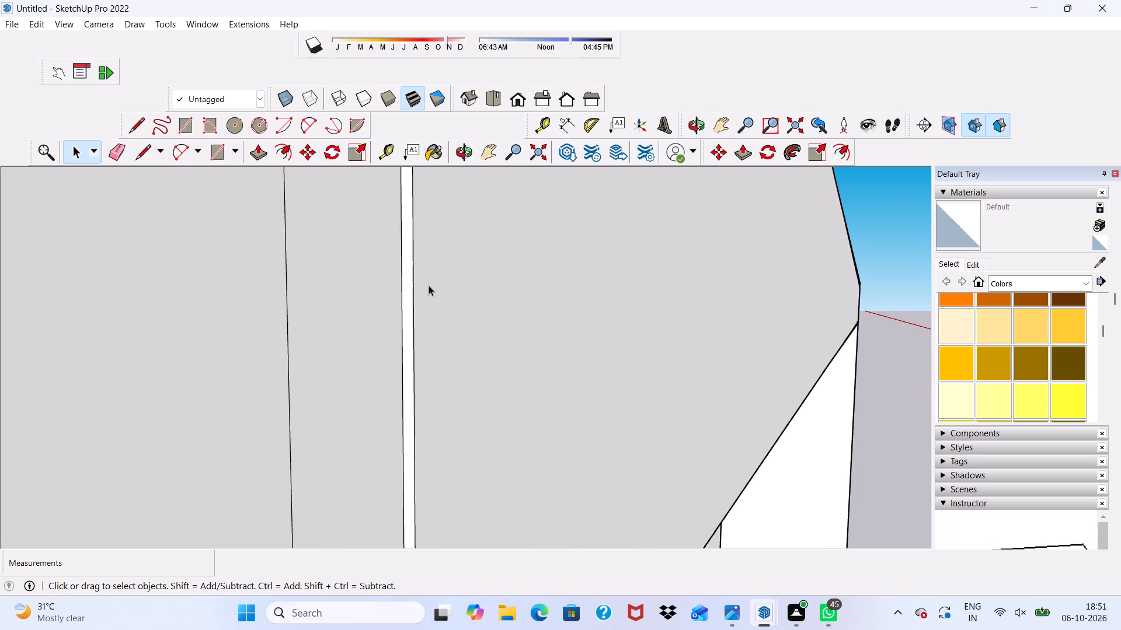
left_click(405, 292)
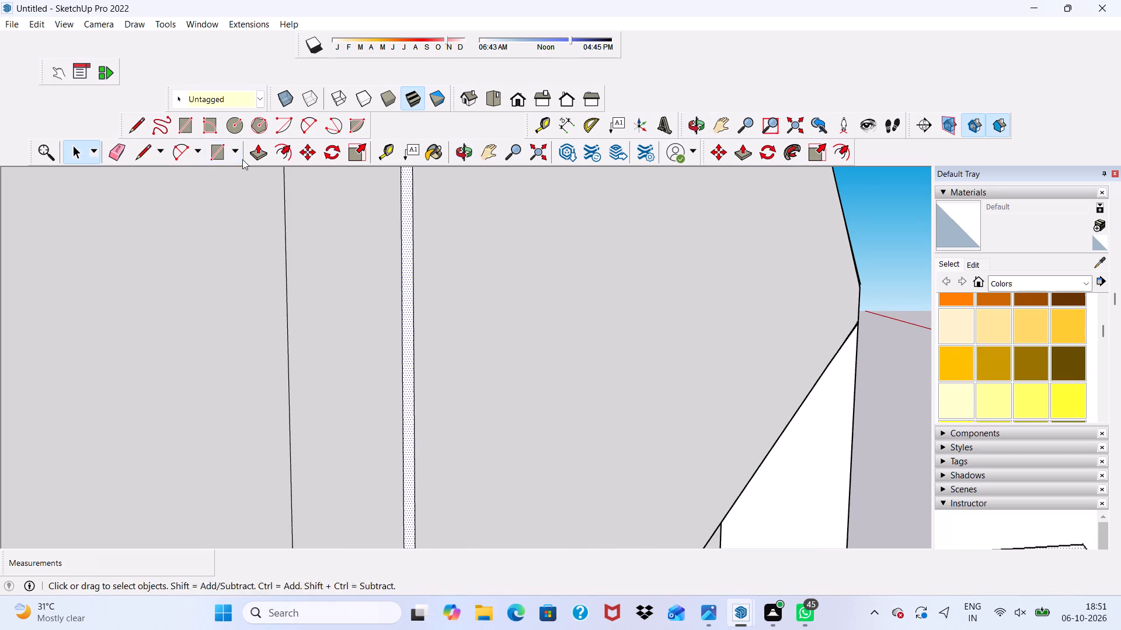
left_click(261, 153)
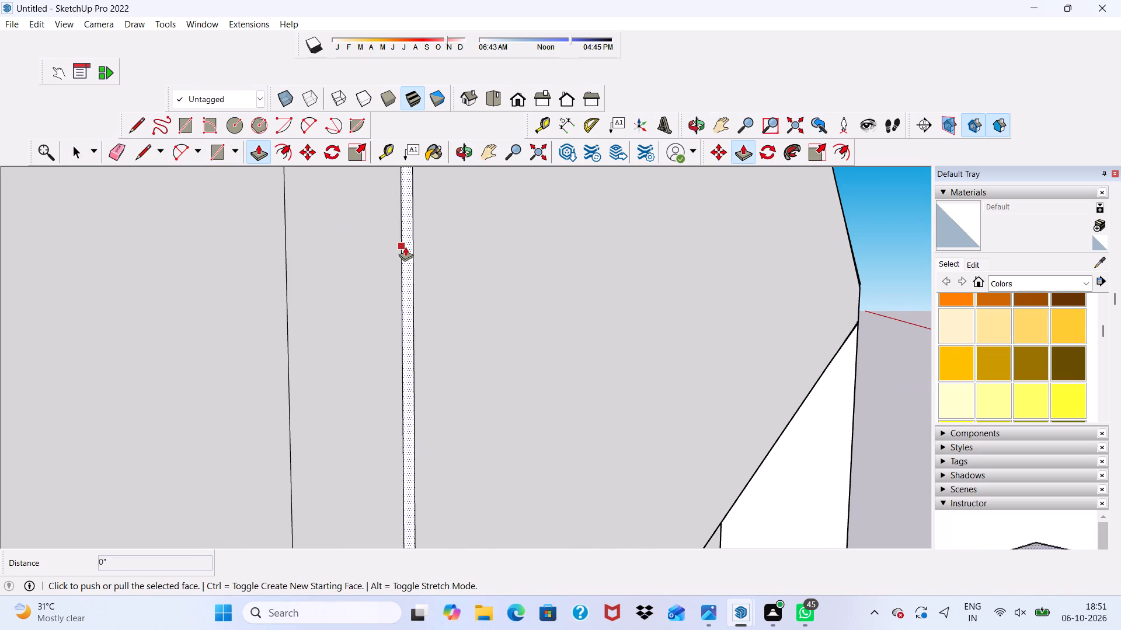
left_click(405, 247)
scroll(403, 253, "down", 20)
scroll(403, 253, "down", 8)
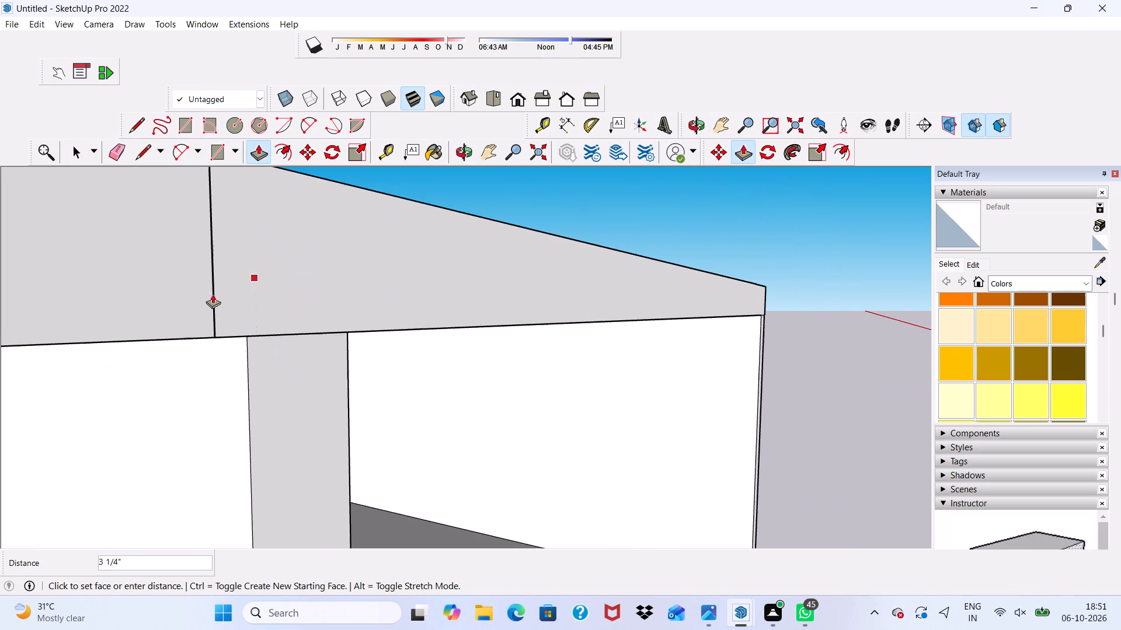
scroll(213, 294, "down", 20)
scroll(213, 294, "down", 14)
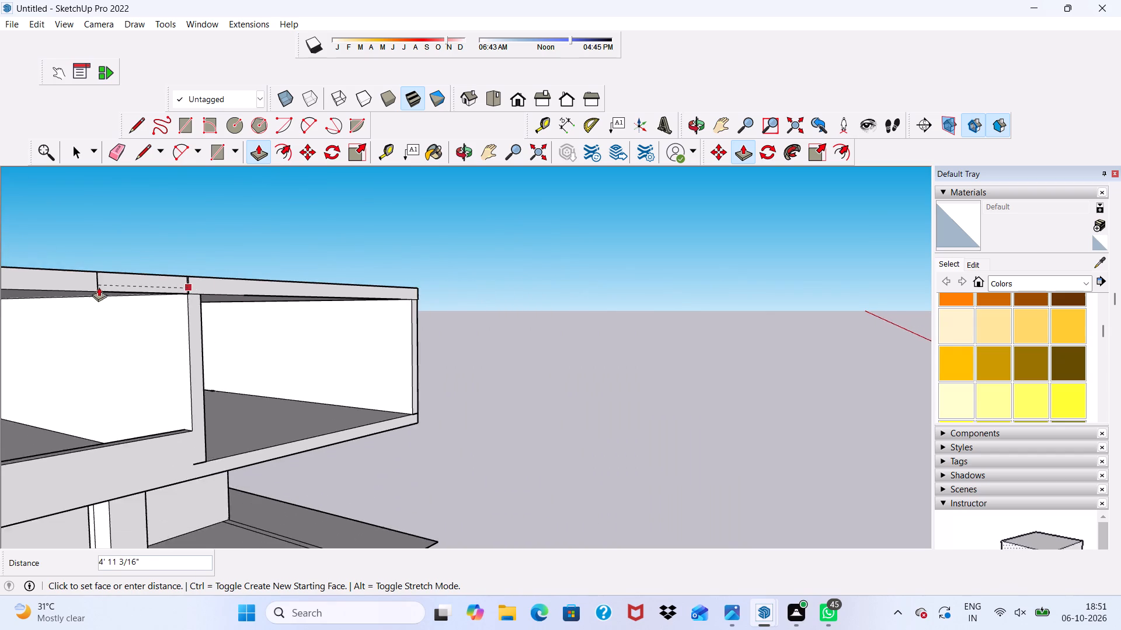
scroll(99, 287, "down", 12)
scroll(50, 290, "down", 9)
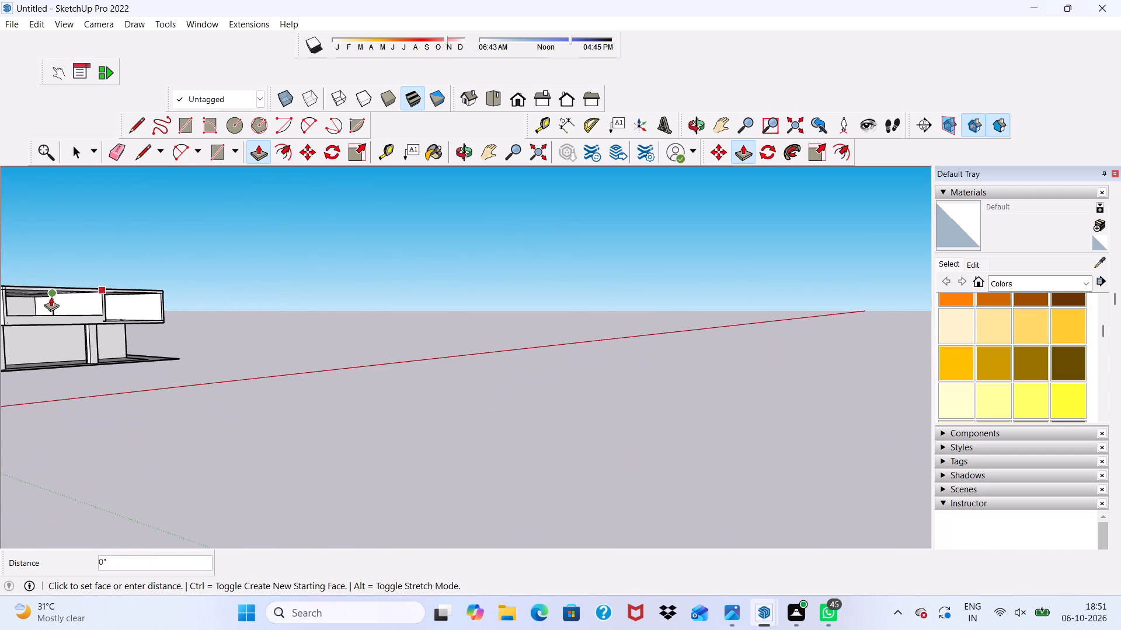
scroll(0, 289, "up", 11)
scroll(16, 284, "down", 10)
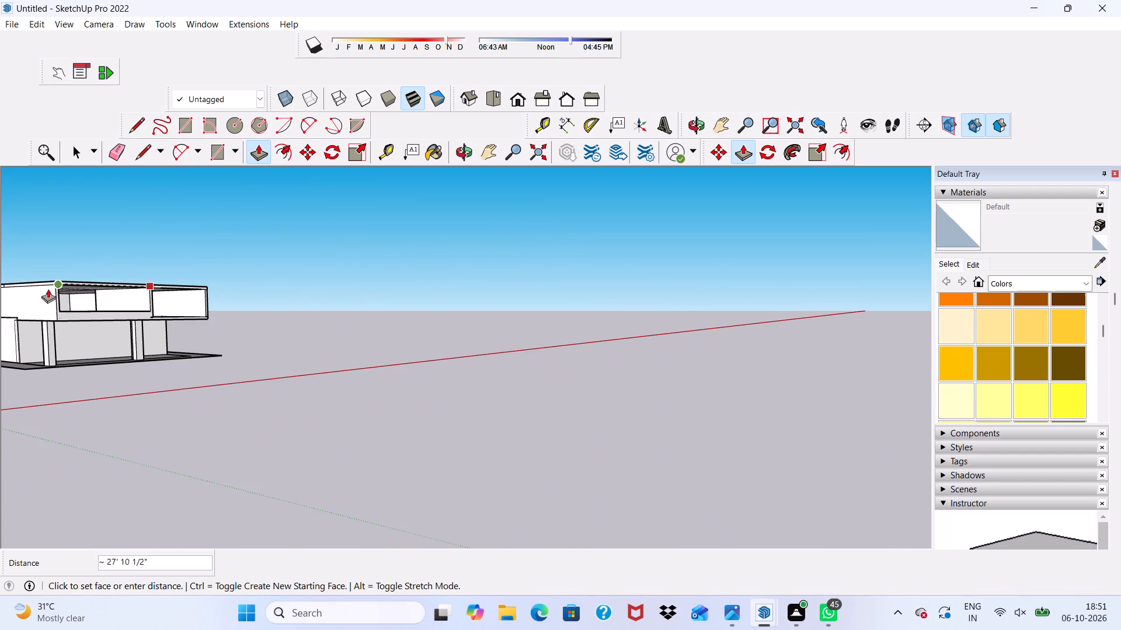
scroll(112, 275, "up", 9)
scroll(22, 288, "up", 3)
scroll(19, 269, "down", 4)
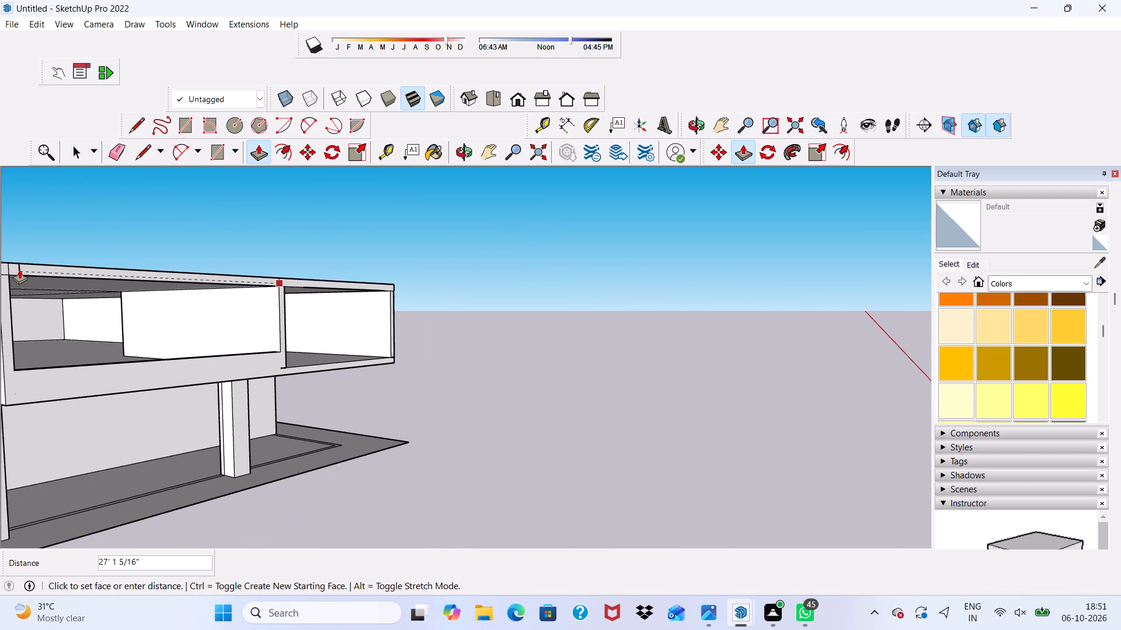
scroll(19, 269, "up", 1)
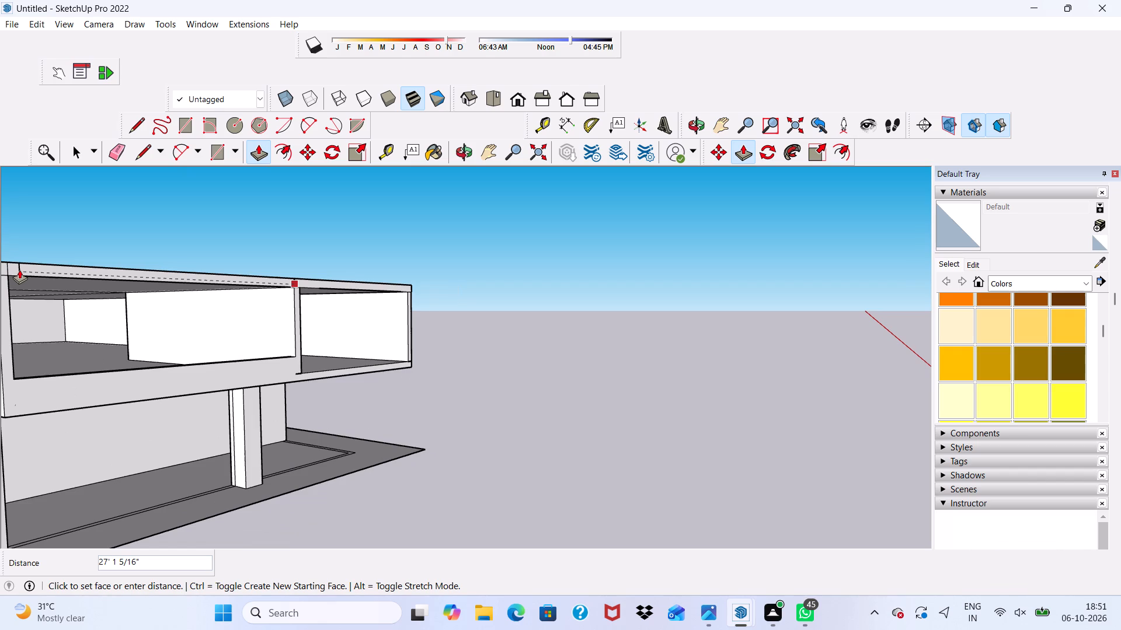
scroll(19, 269, "down", 8)
scroll(19, 282, "up", 2)
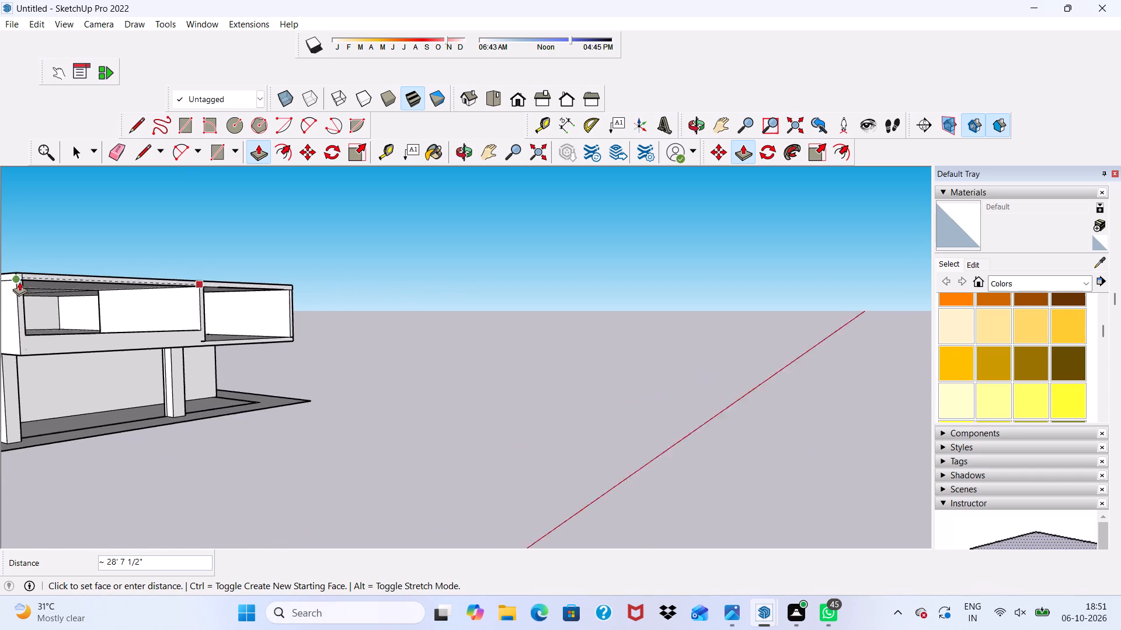
scroll(19, 282, "up", 4)
left_click(16, 272)
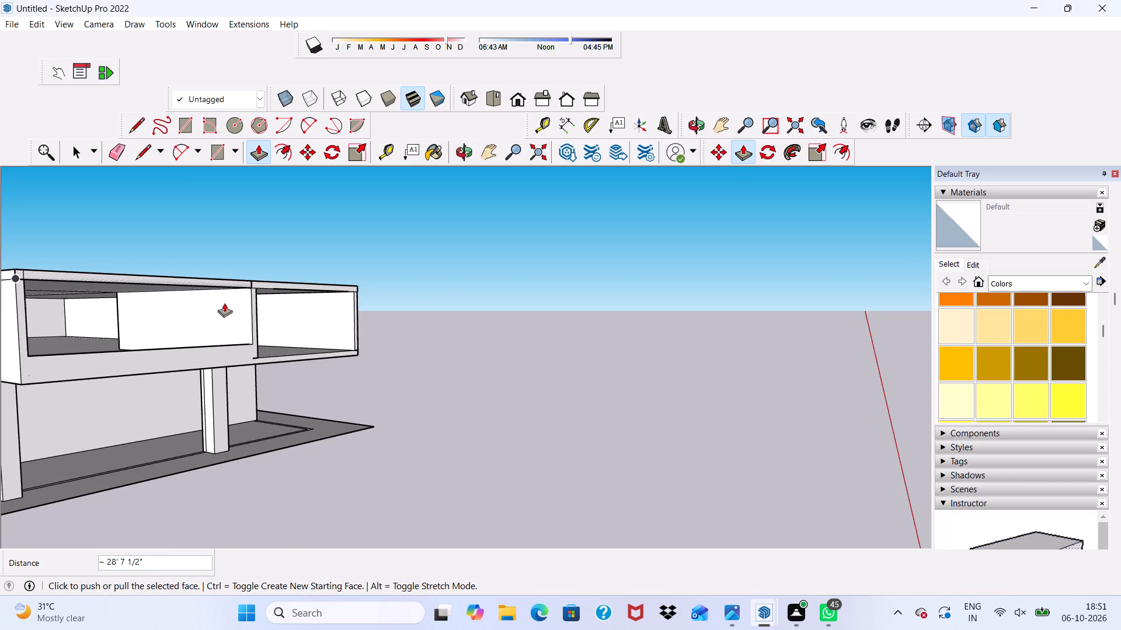
key("space")
Draw a full-height rectangle about 2' 11" wide and 10' high on the upper-storey partition wall's inner face, near its front end.
middle_click_drag(223, 304, 110, 301)
scroll(110, 301, "up", 2)
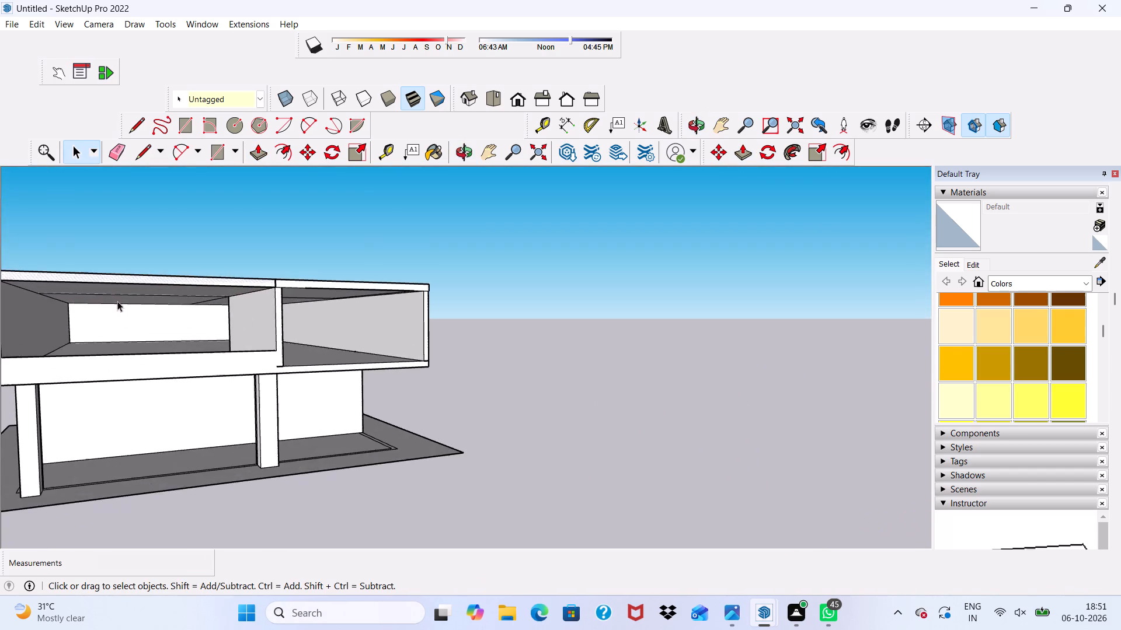
scroll(117, 301, "up", 4)
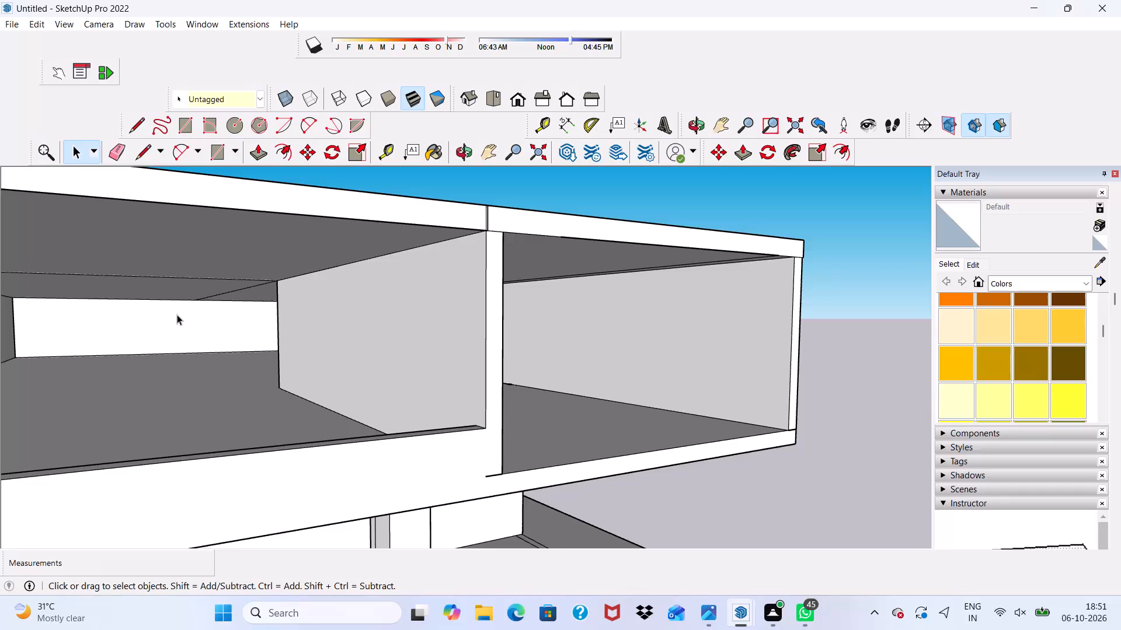
scroll(177, 315, "down", 1)
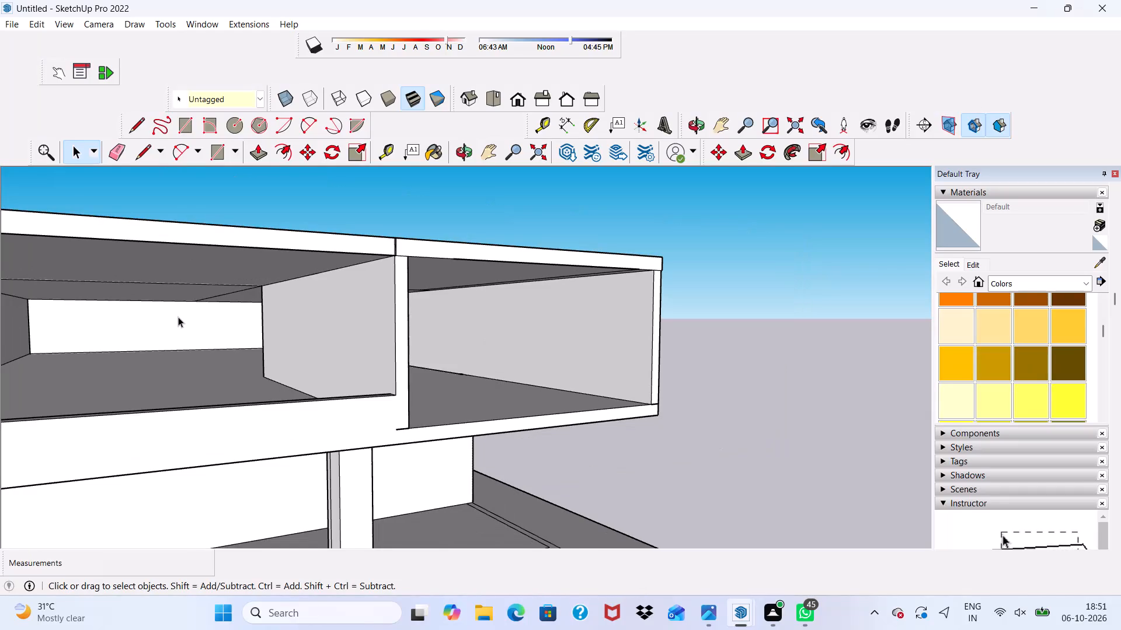
left_click(315, 338)
middle_click_drag(315, 338, 262, 368)
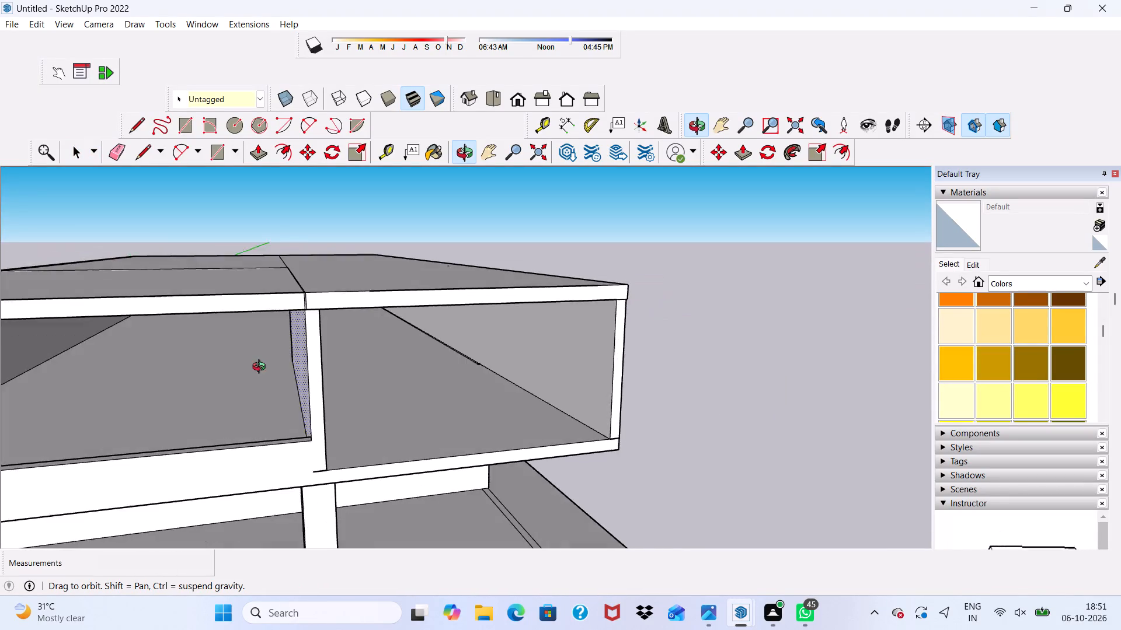
middle_click_drag(262, 368, 362, 348)
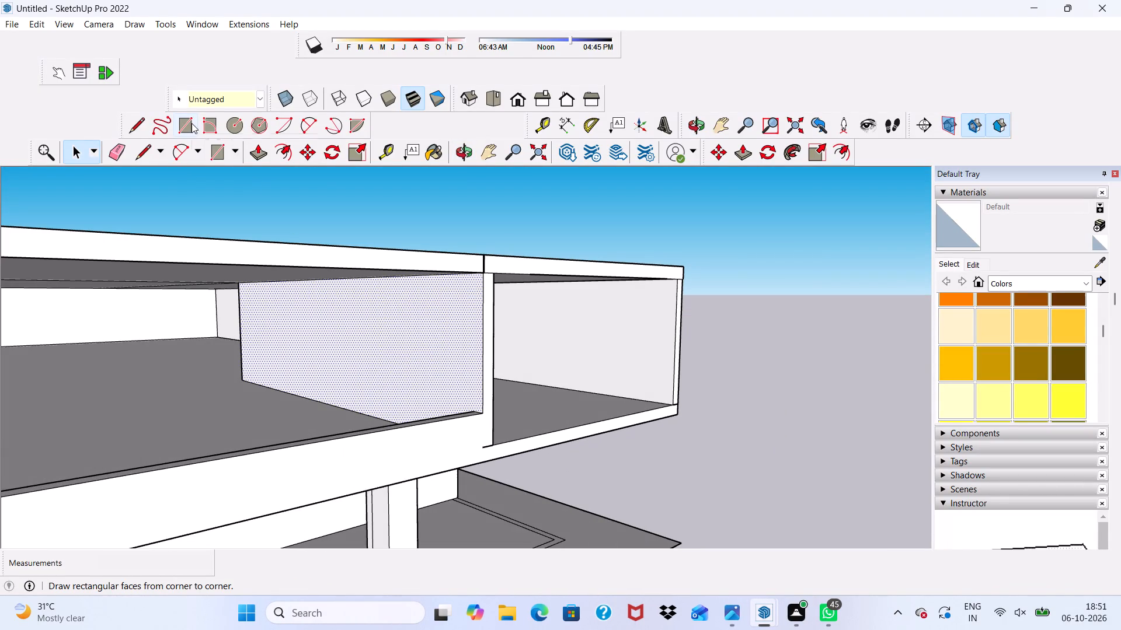
left_click(192, 123)
scroll(447, 388, "down", 1)
middle_click_drag(447, 388, 533, 404)
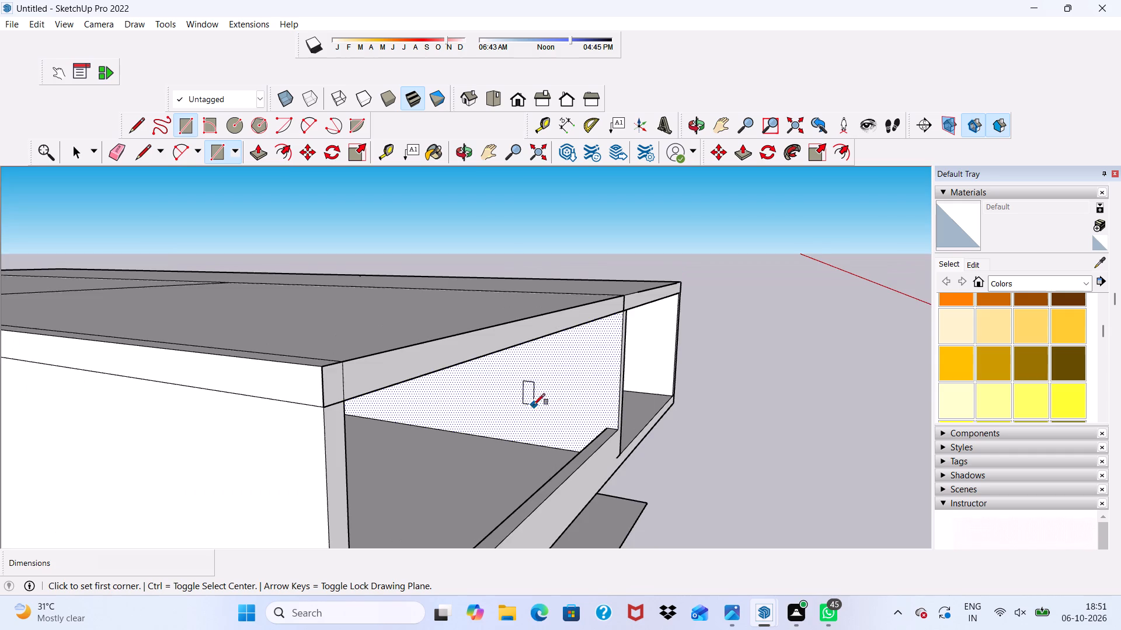
scroll(541, 437, "up", 6)
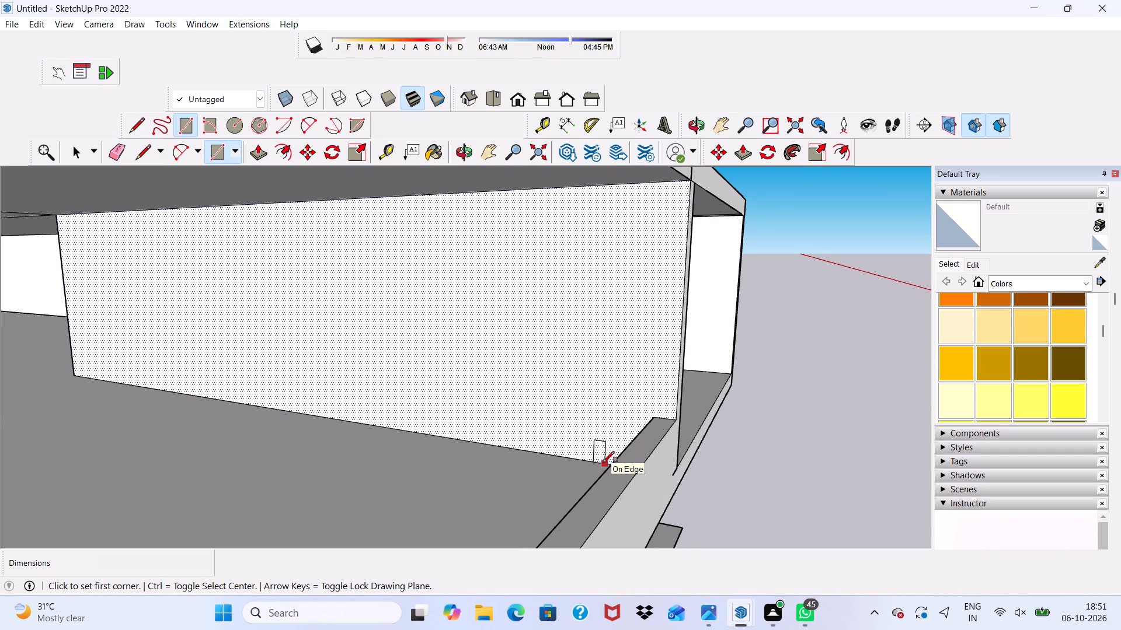
left_click(547, 451)
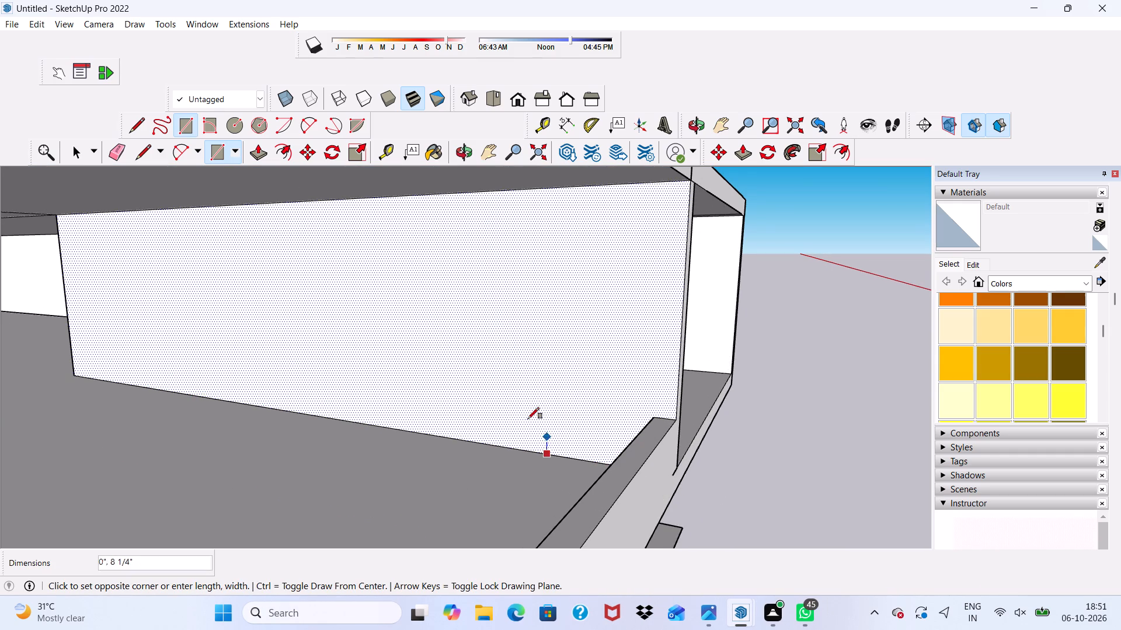
left_click(480, 195)
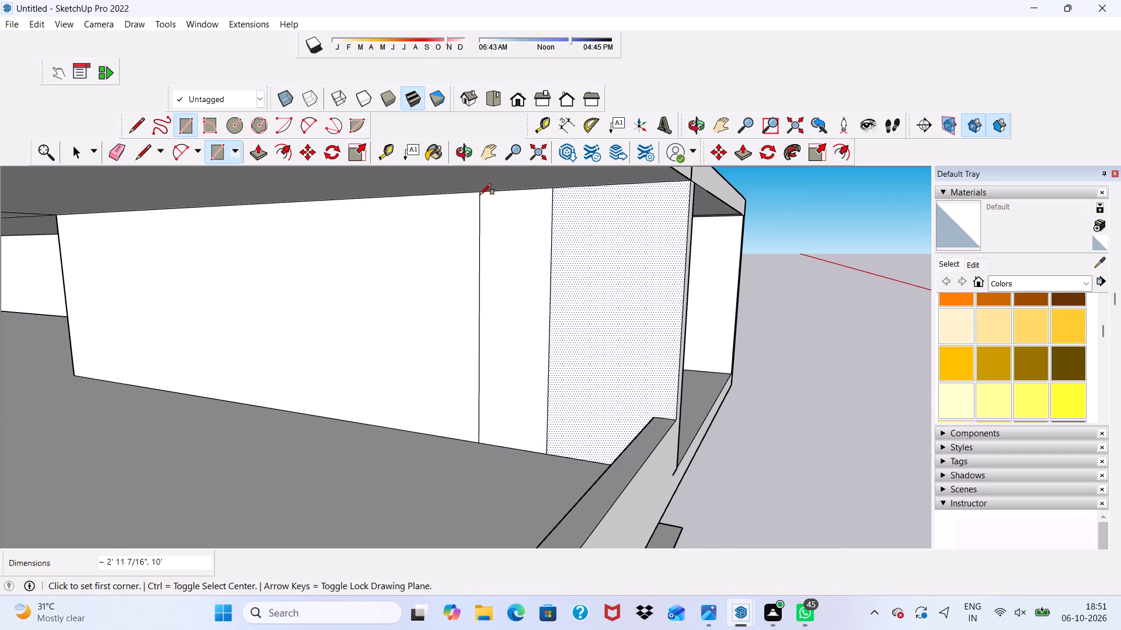
key("space")
Push/Pull the partition wall's face behind the new rectangle about 27' 10" across the room to the opposite side wall.
left_click(345, 262)
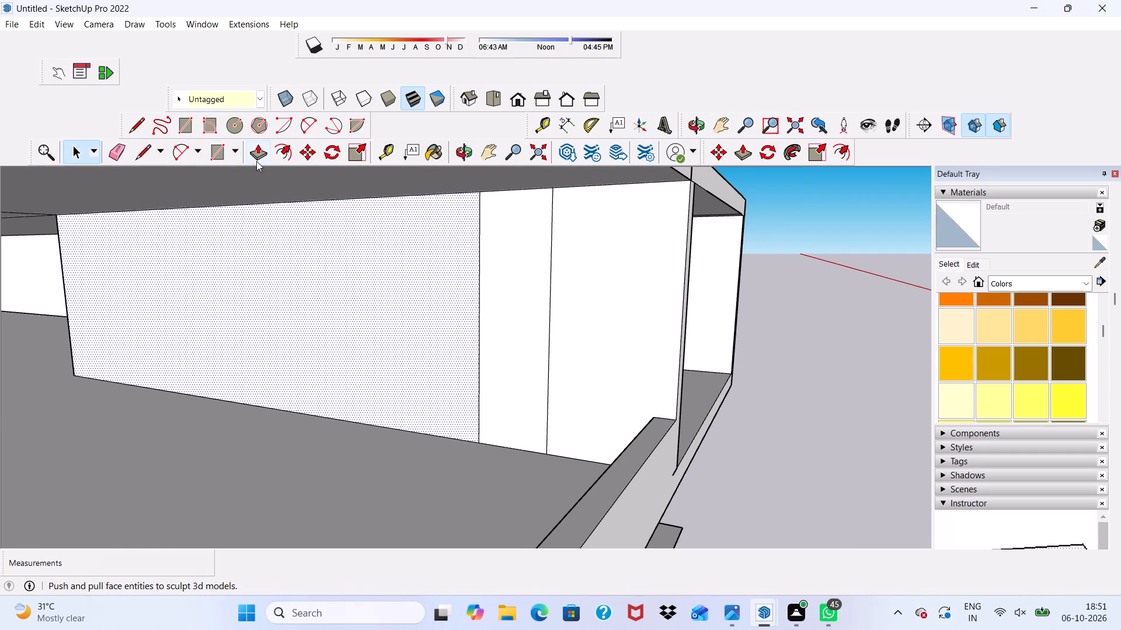
left_click(256, 158)
left_click(299, 258)
scroll(256, 297, "down", 7)
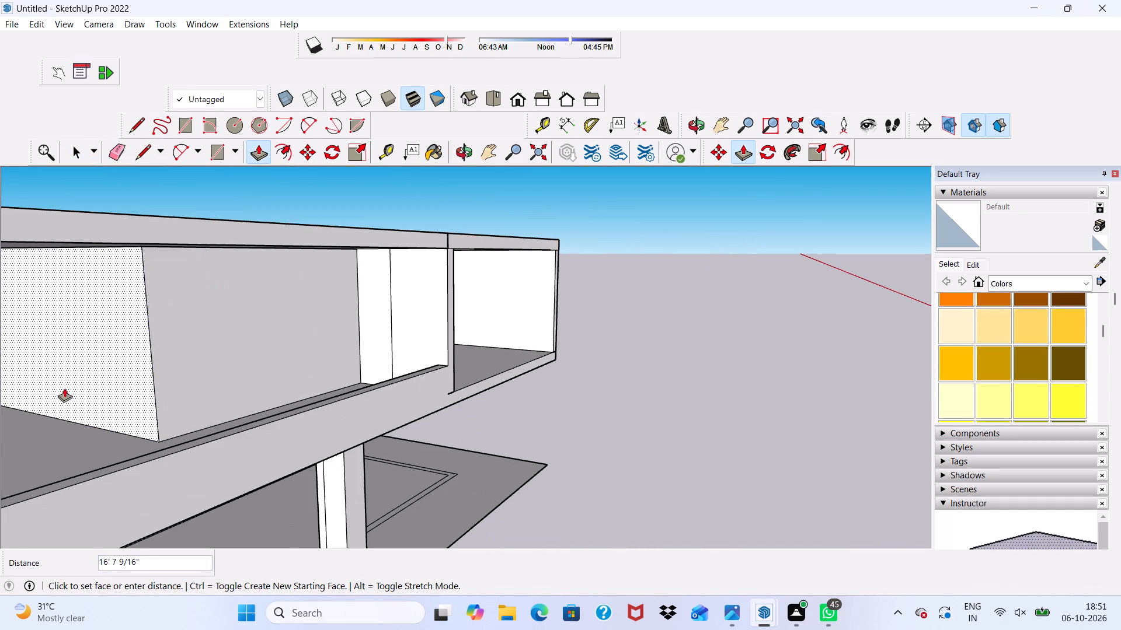
scroll(64, 388, "down", 10)
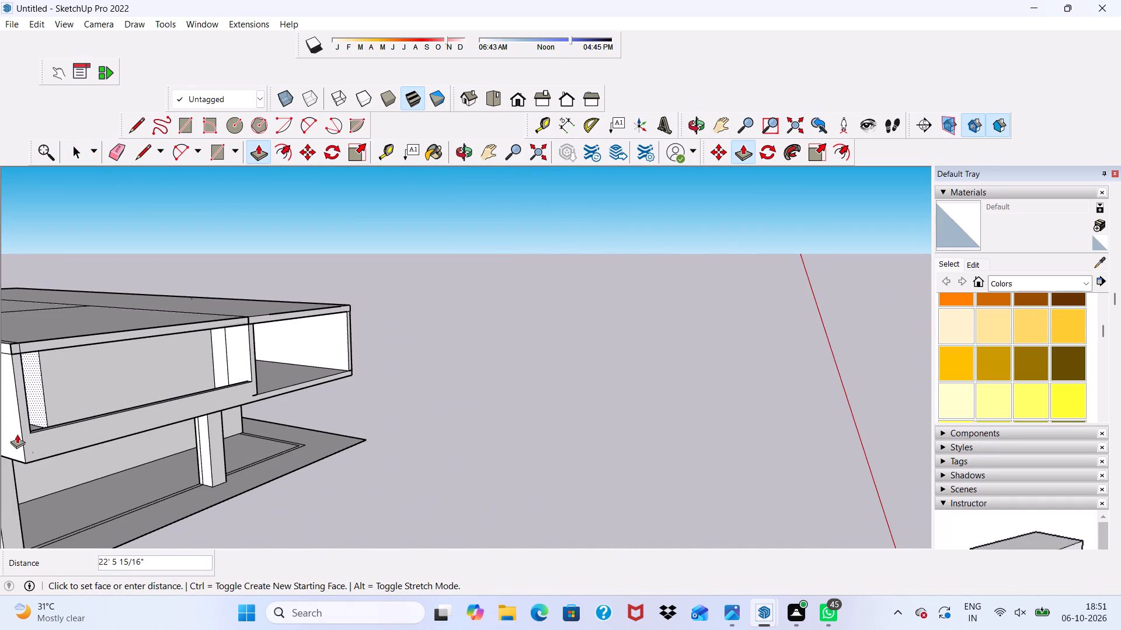
scroll(32, 435, "down", 13)
middle_click_drag(219, 390, 58, 418)
scroll(251, 338, "up", 3)
scroll(155, 370, "up", 15)
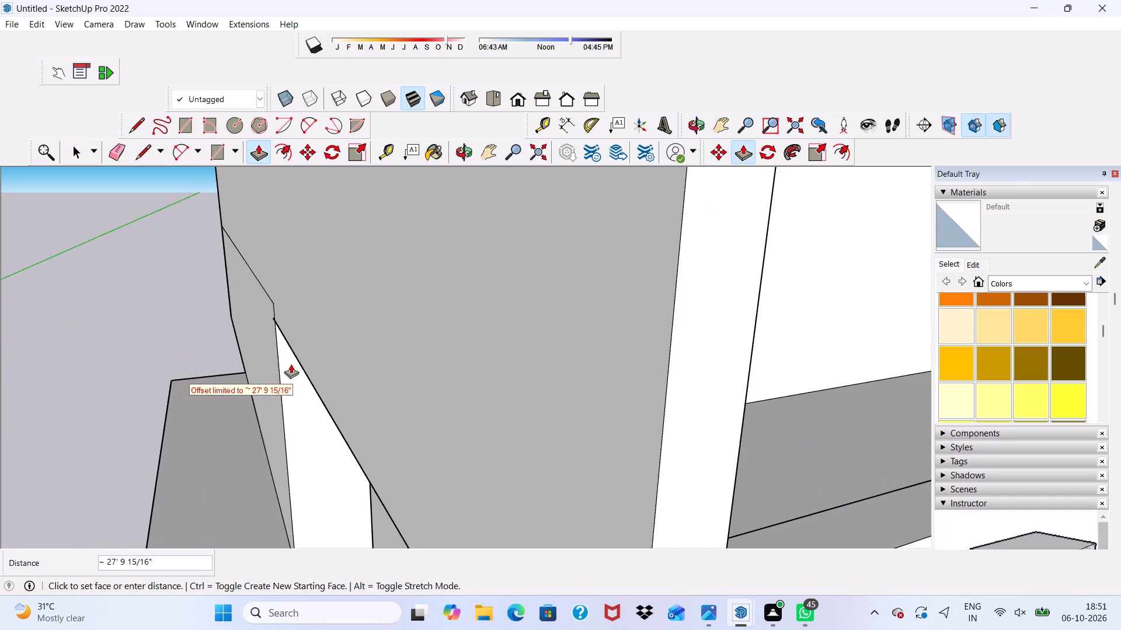
scroll(279, 348, "down", 2)
left_click(330, 411)
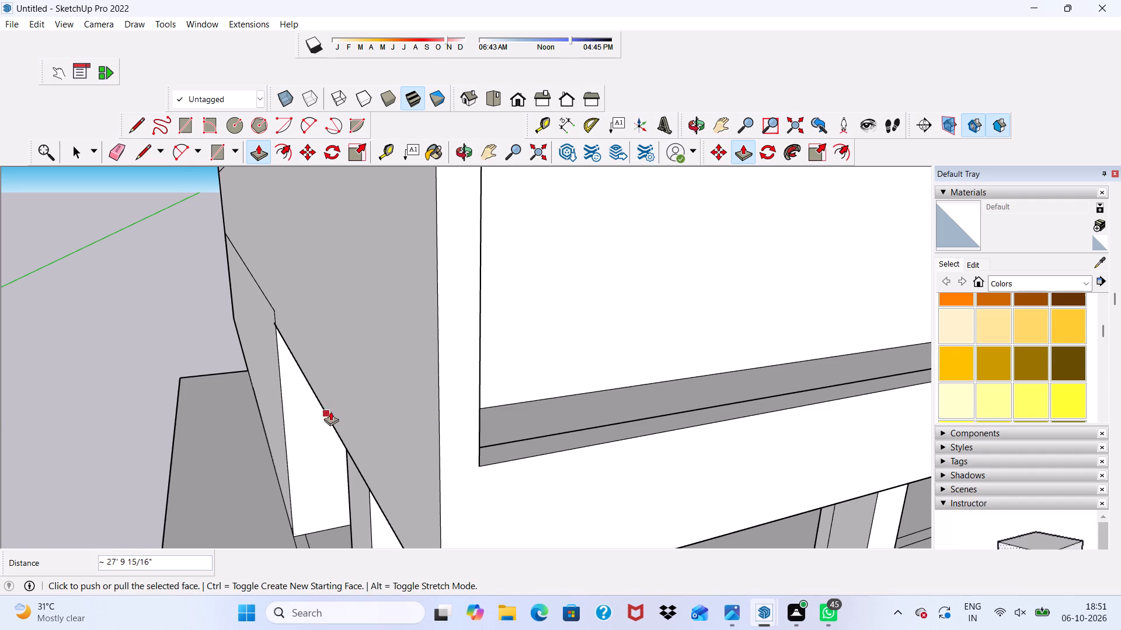
scroll(344, 414, "down", 4)
middle_click_drag(551, 330, 469, 333)
key("space")
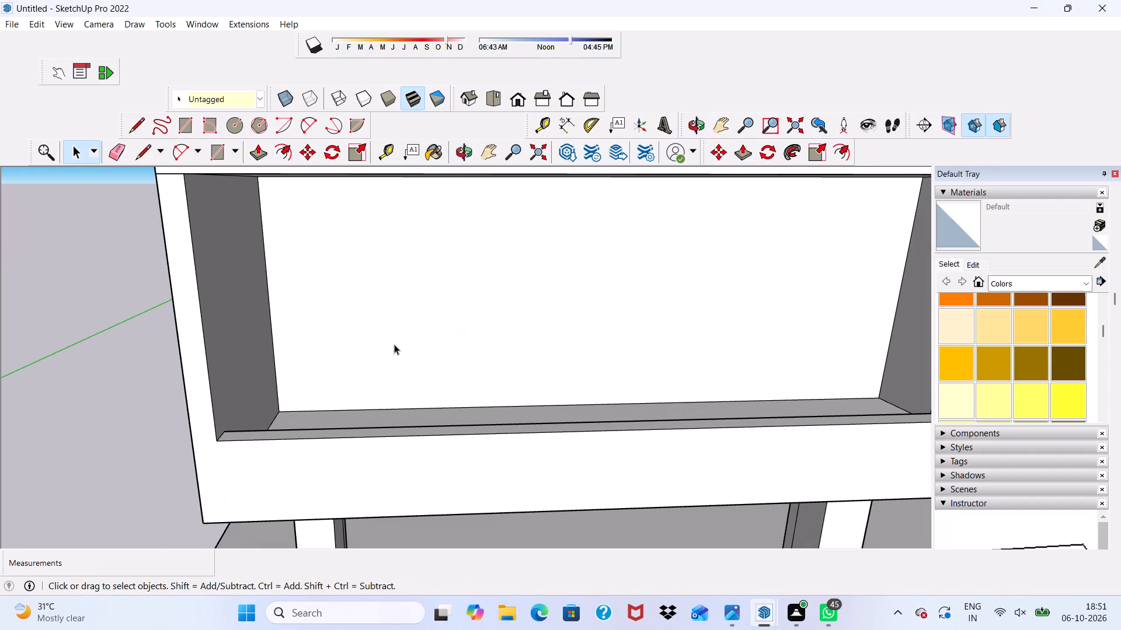
Examine the upper-storey balcony recess, its partition wall and the roof front from above and below.
scroll(394, 344, "down", 4)
scroll(812, 314, "down", 1)
middle_click_drag(812, 316, 835, 317)
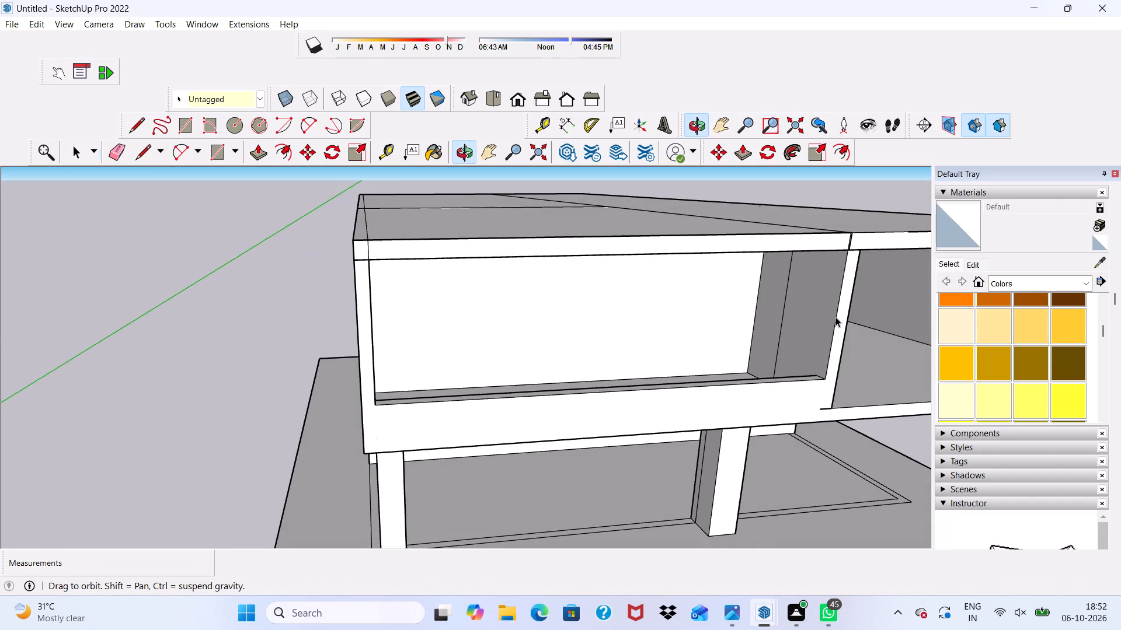
scroll(727, 377, "up", 4)
scroll(739, 342, "down", 2)
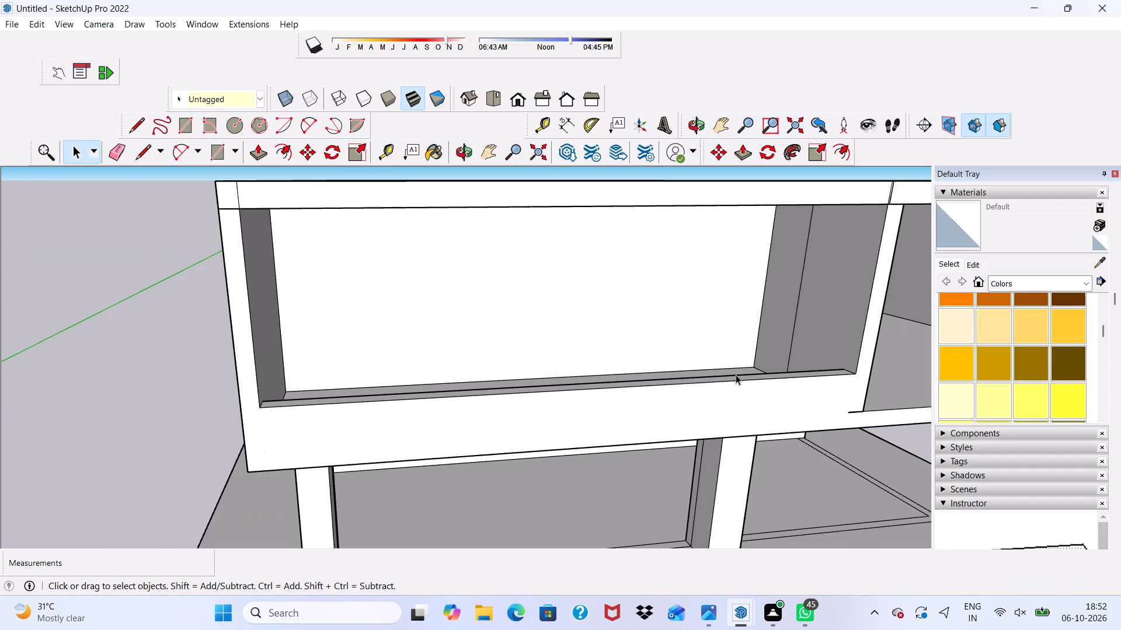
scroll(736, 374, "down", 3)
middle_click_drag(736, 374, 720, 328)
scroll(720, 328, "up", 1)
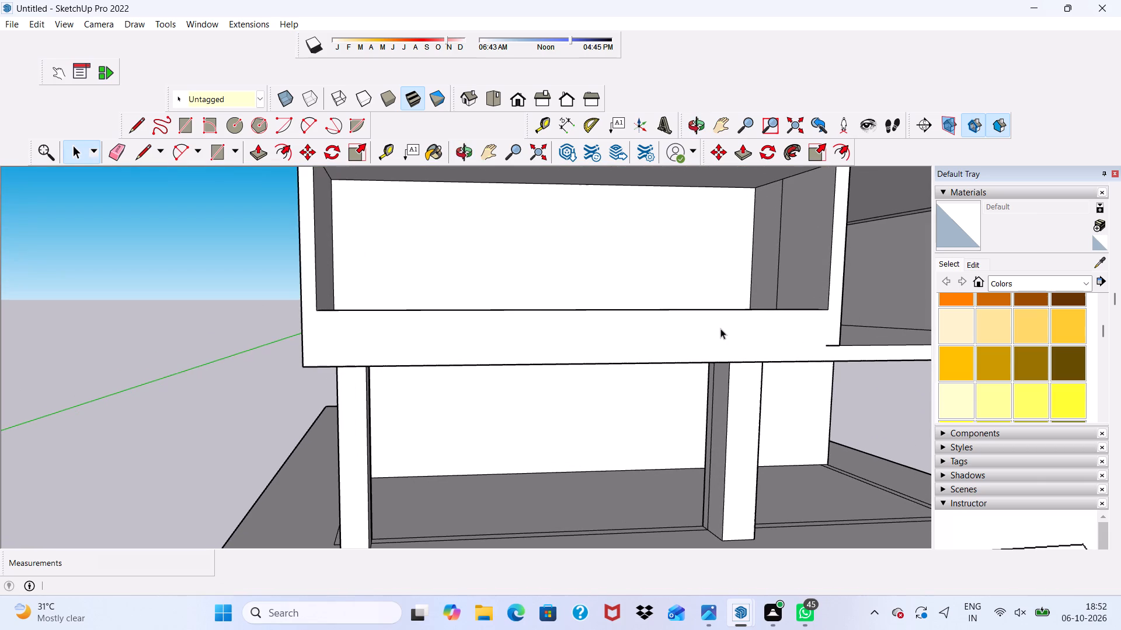
scroll(685, 320, "down", 4)
middle_click_drag(659, 319, 587, 417)
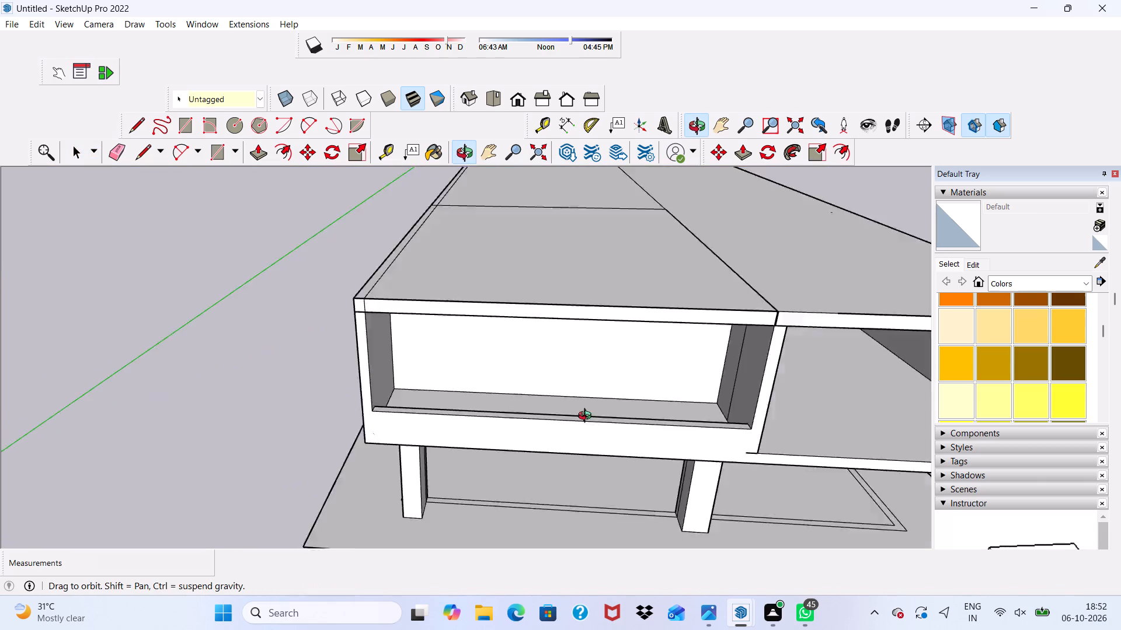
middle_click_drag(587, 417, 600, 367)
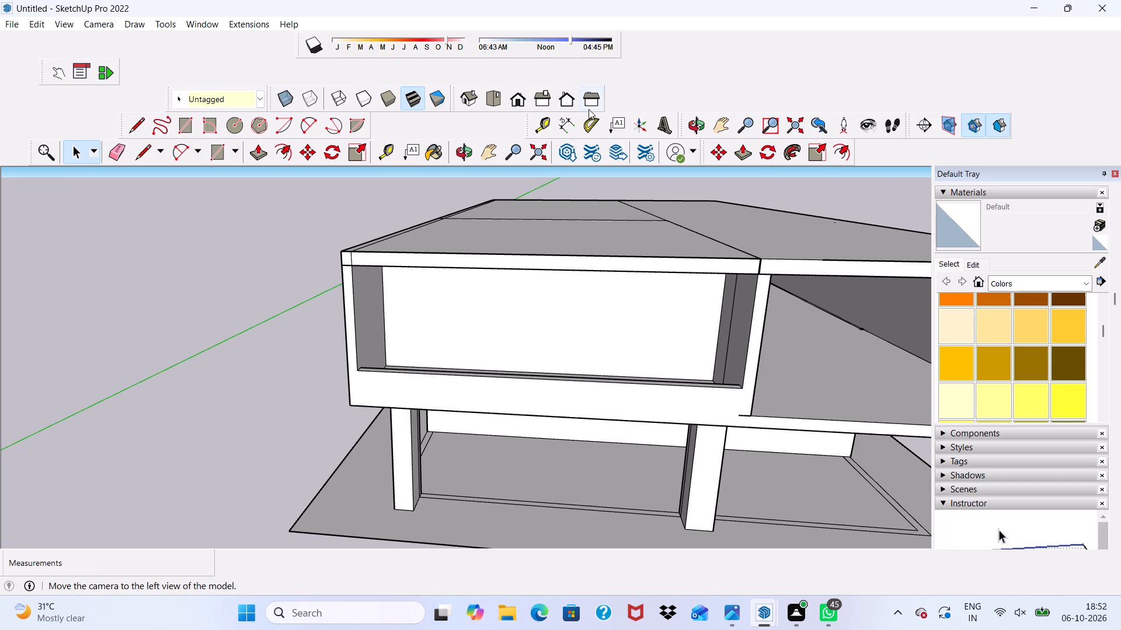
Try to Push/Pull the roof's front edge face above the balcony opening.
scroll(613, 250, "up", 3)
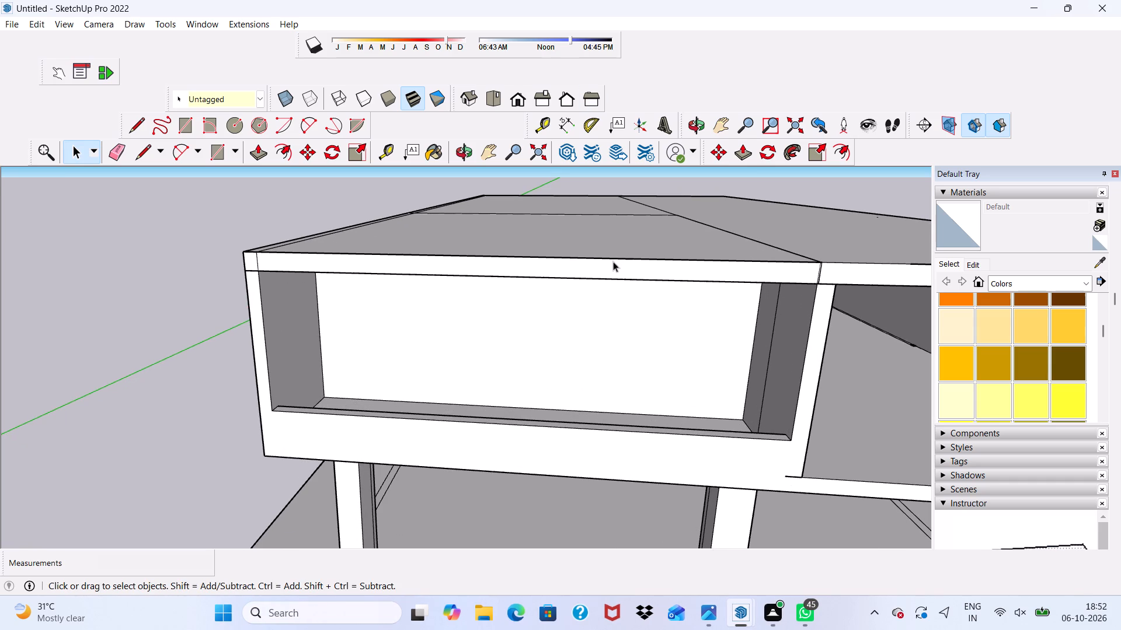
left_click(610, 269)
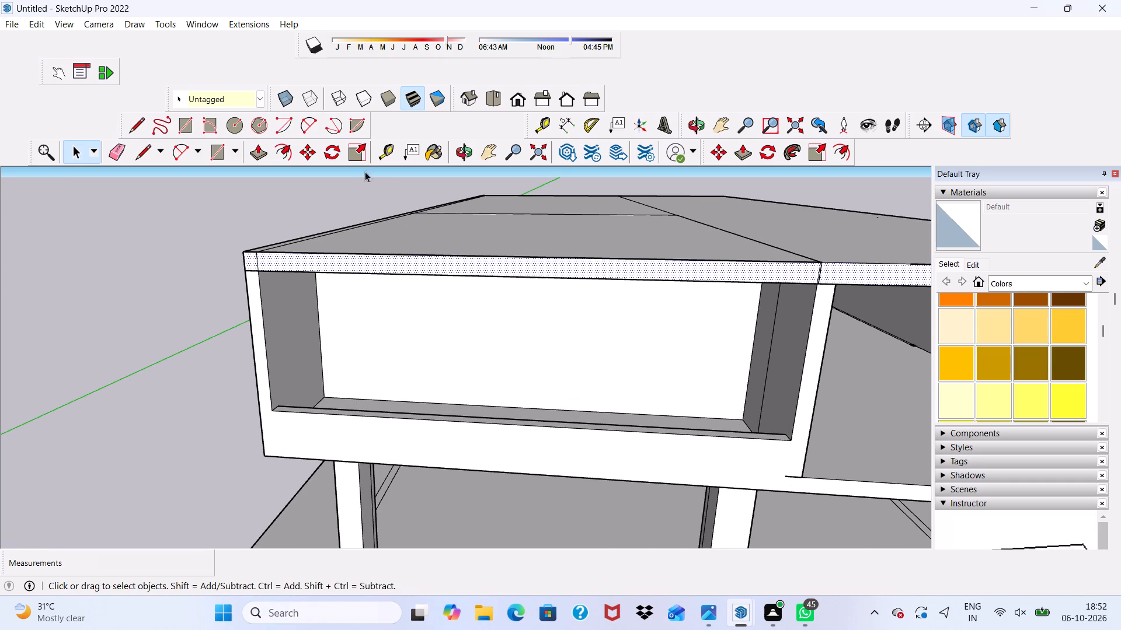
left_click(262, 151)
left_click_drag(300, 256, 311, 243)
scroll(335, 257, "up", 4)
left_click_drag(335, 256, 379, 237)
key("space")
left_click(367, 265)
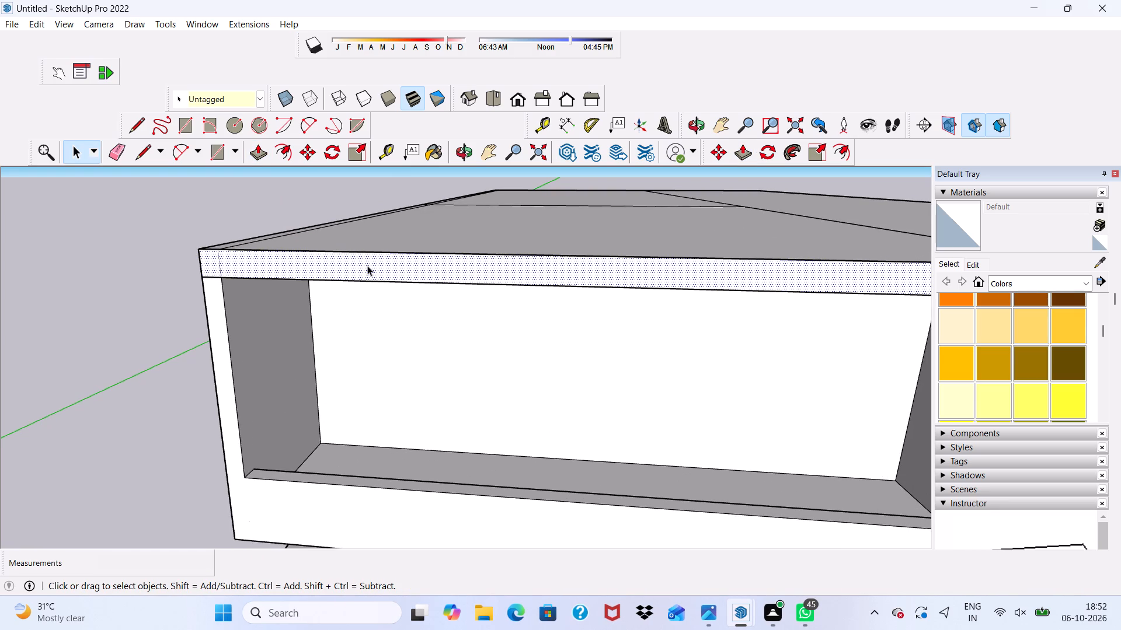
Erase the short vertical and horizontal seam edges at the roof's front corner above the outer side wall, and select the merged front face.
left_click(116, 151)
scroll(228, 272, "up", 2)
left_click_drag(208, 259, 209, 259)
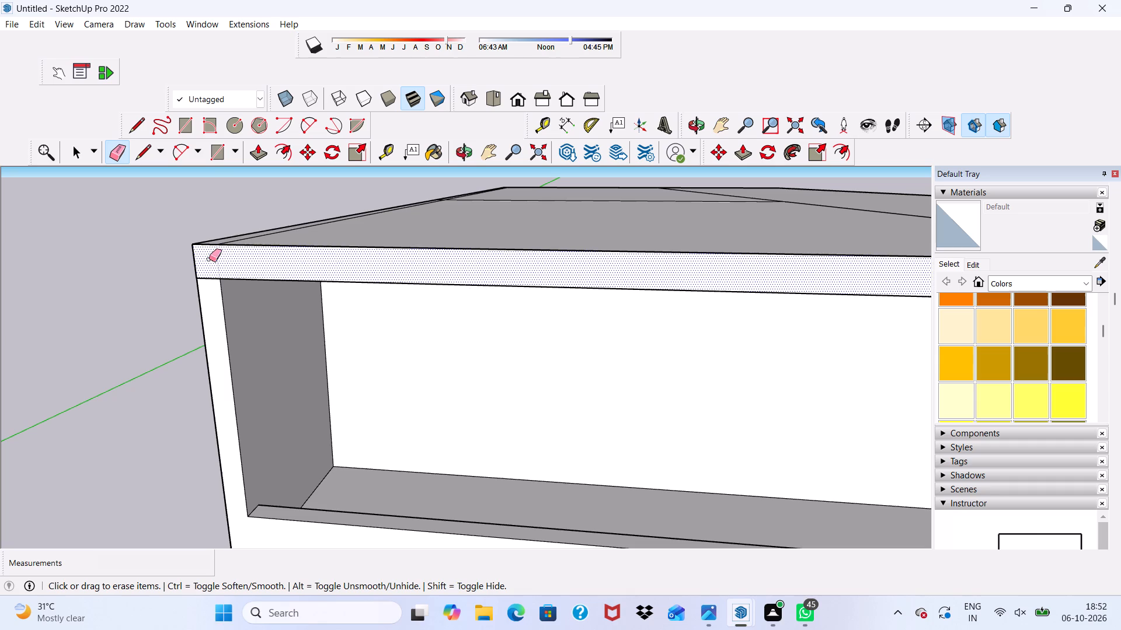
left_click_drag(209, 259, 223, 259)
left_click(210, 282)
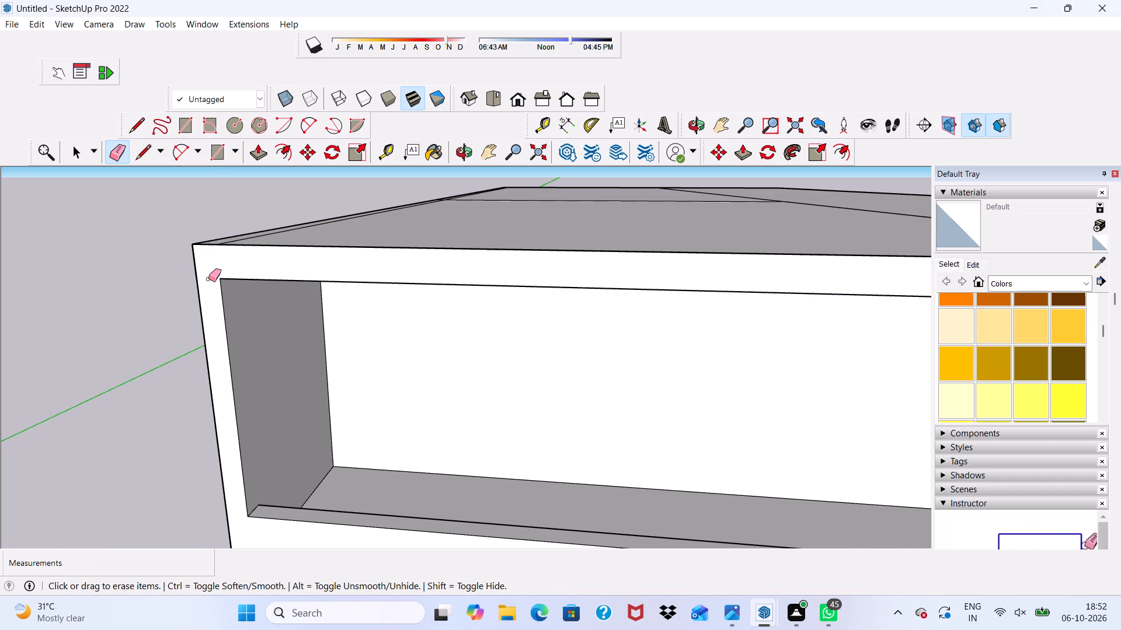
scroll(311, 251, "down", 2)
key("space")
left_click(309, 258)
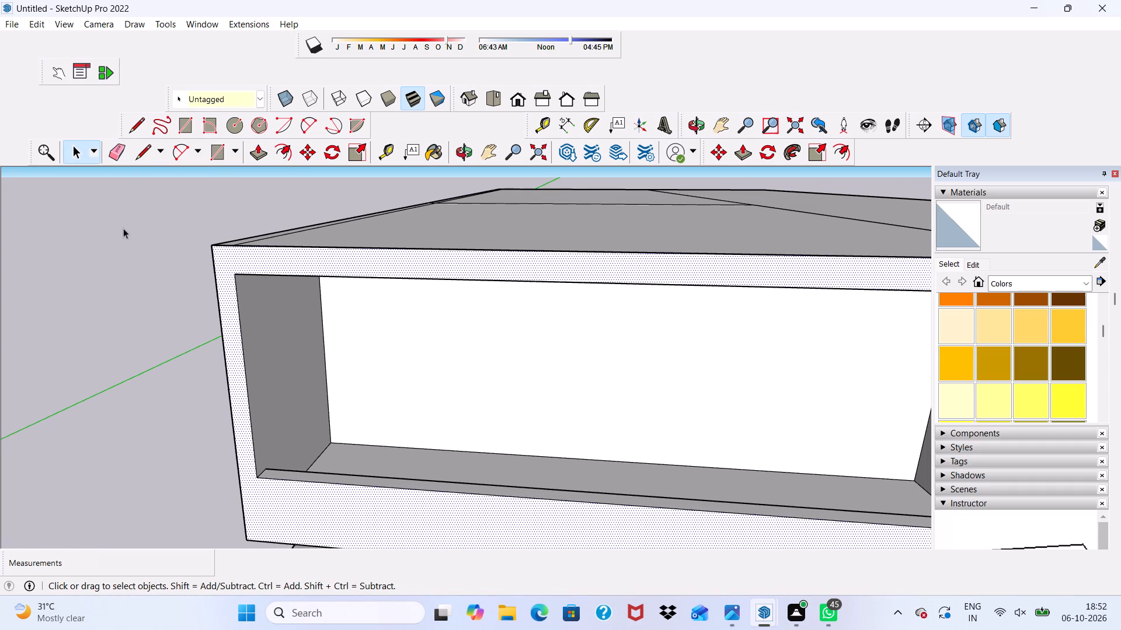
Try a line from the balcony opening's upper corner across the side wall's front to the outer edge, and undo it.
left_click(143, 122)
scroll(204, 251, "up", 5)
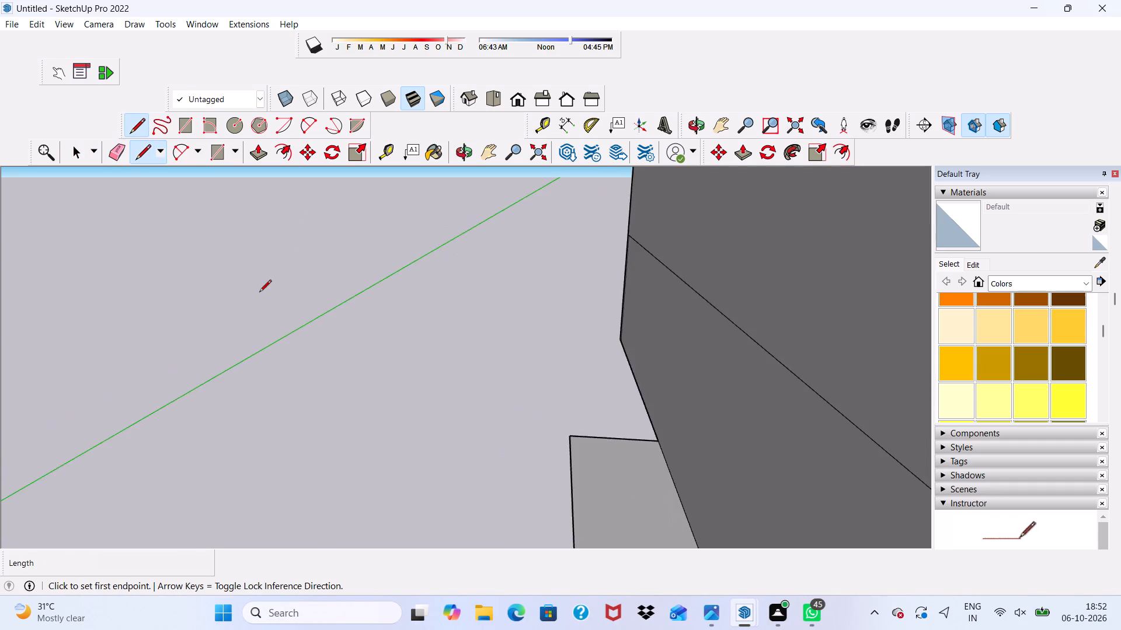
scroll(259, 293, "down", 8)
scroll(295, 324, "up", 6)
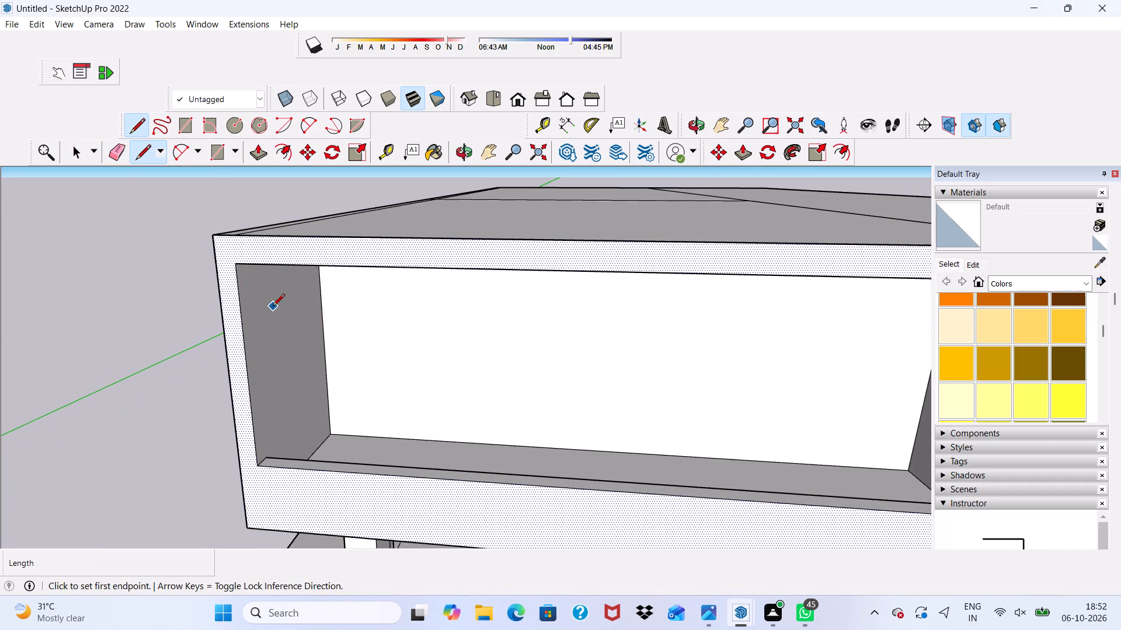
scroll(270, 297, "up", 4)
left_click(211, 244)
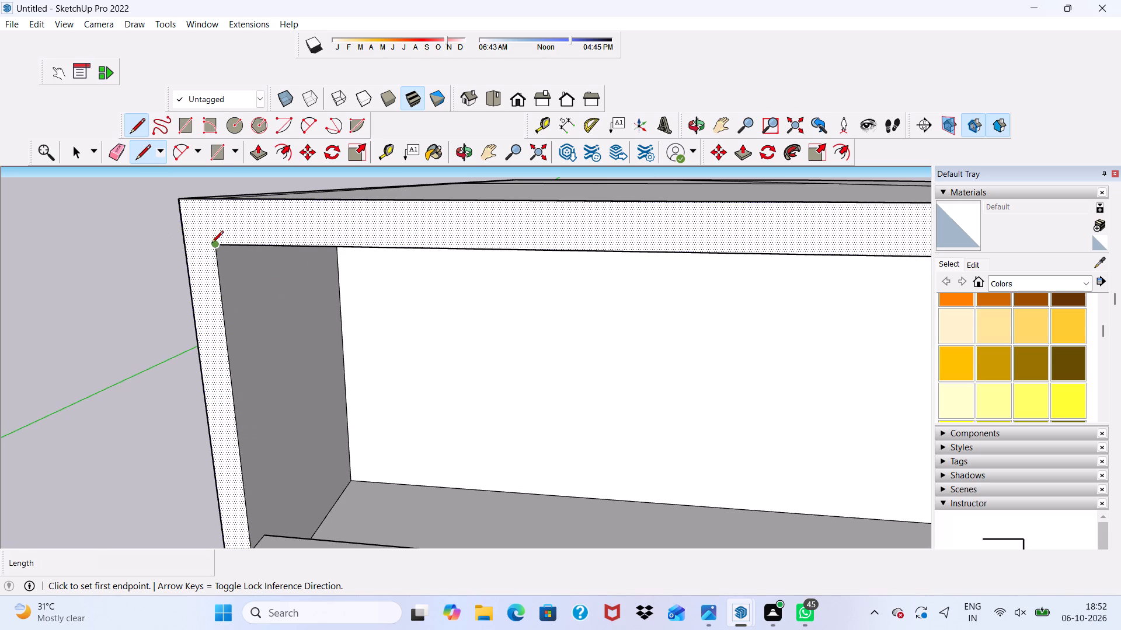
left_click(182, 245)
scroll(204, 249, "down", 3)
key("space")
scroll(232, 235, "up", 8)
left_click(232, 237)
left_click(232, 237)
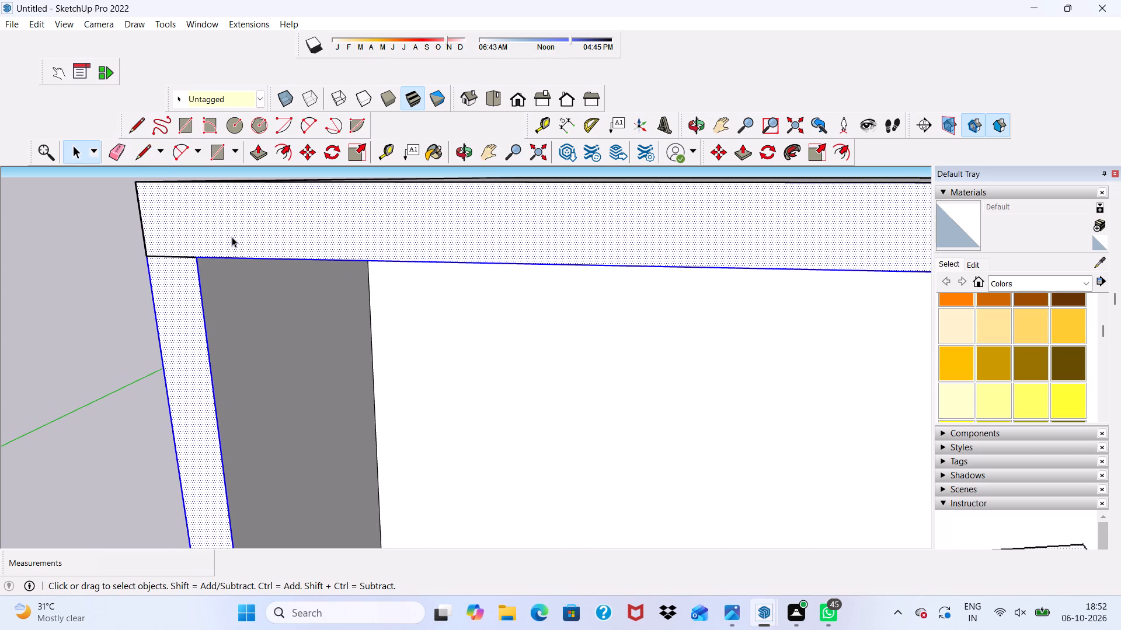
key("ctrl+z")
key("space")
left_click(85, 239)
Draw a 9" line from the balcony opening's upper corner across the side wall's front to its outer edge.
scroll(291, 244, "up", 2)
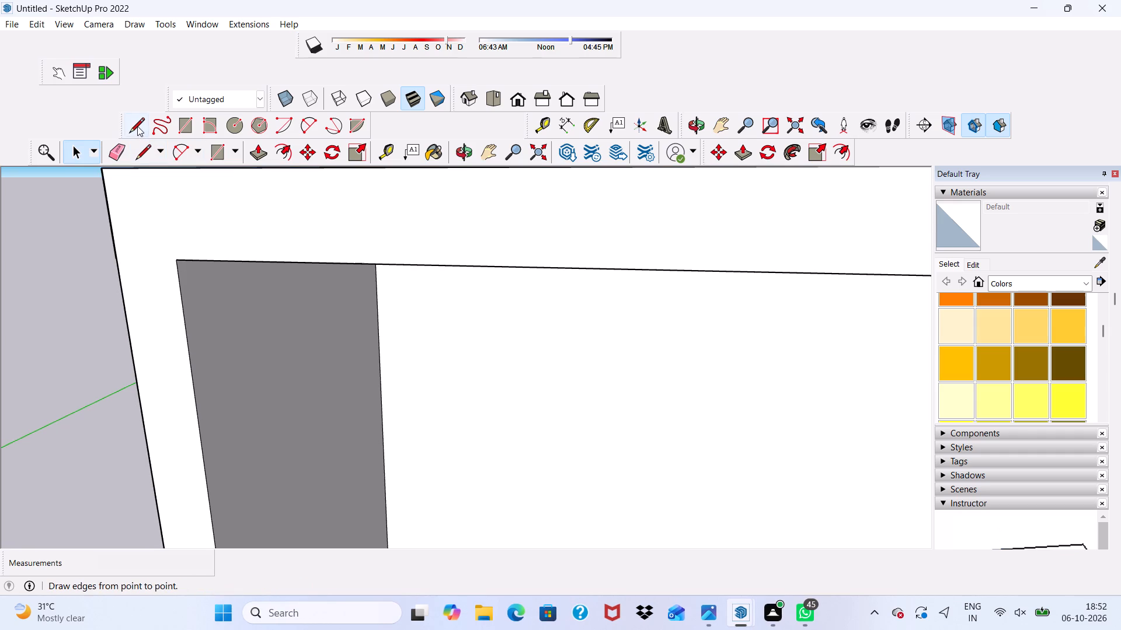
left_click(137, 126)
left_click(176, 262)
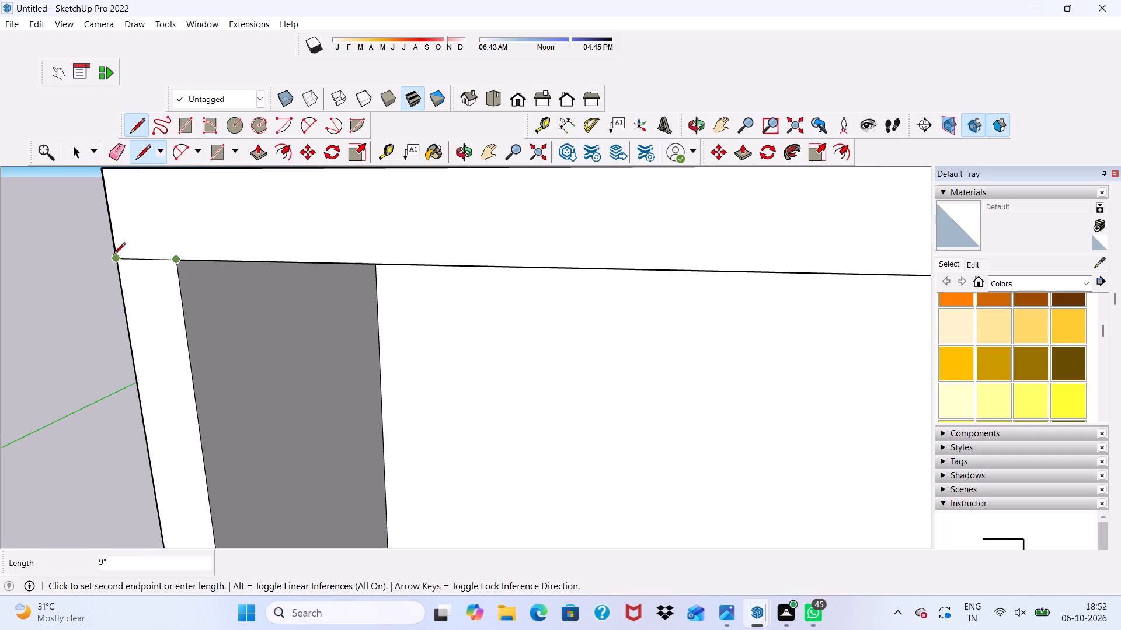
scroll(114, 257, "up", 3)
scroll(114, 257, "down", 8)
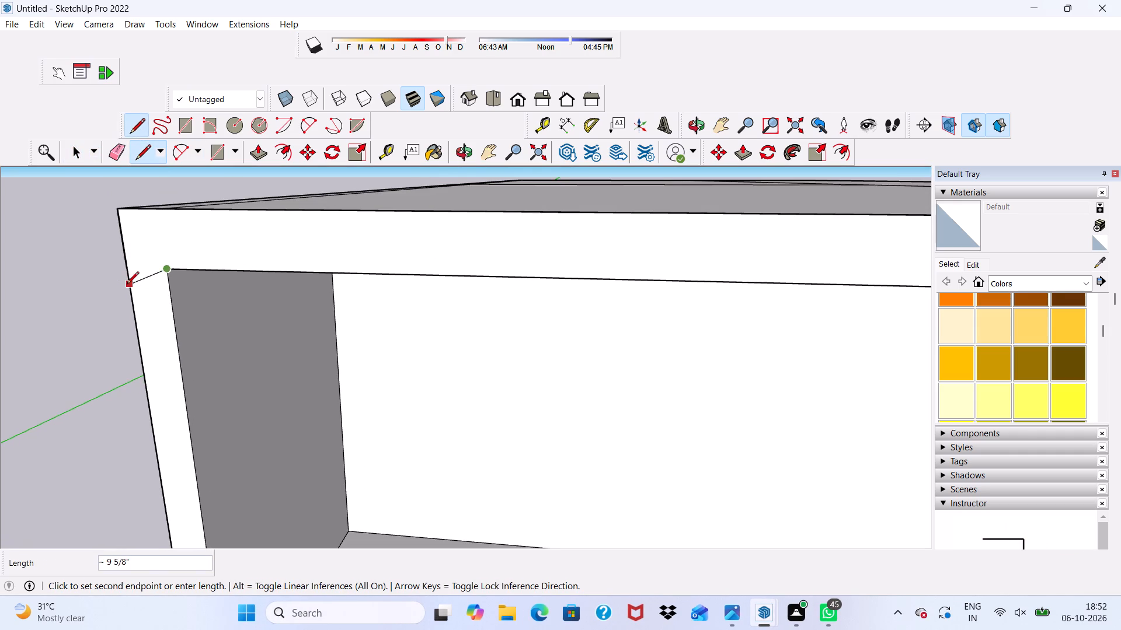
left_click(129, 265)
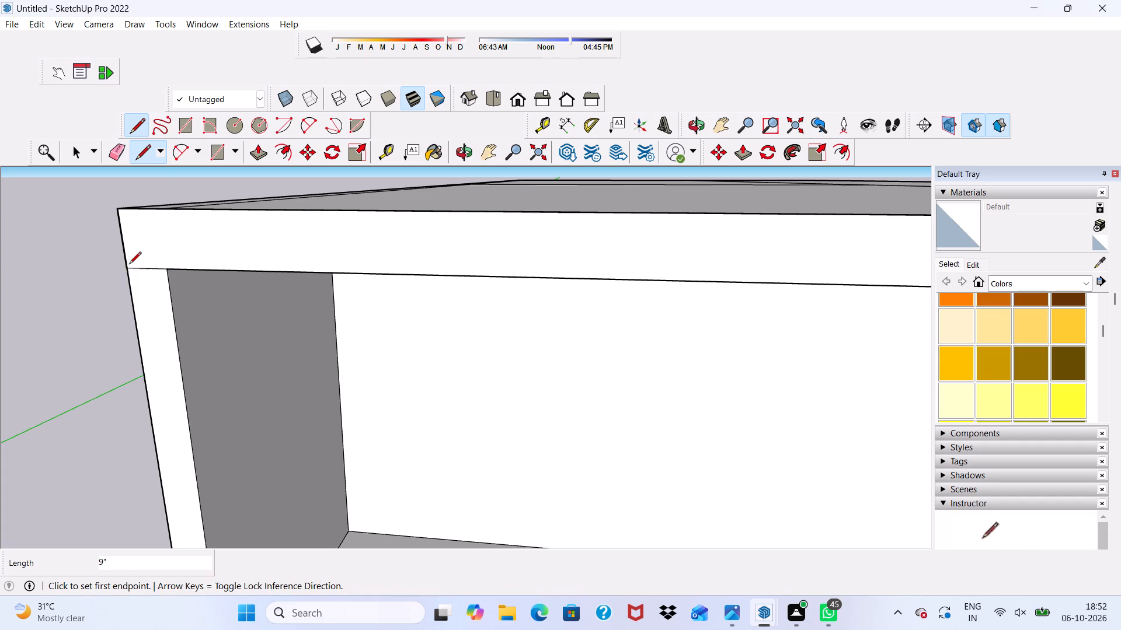
Push/Pull the roof's front edge face above the balcony back about 5' 7 3/16".
key("space")
left_click(236, 249)
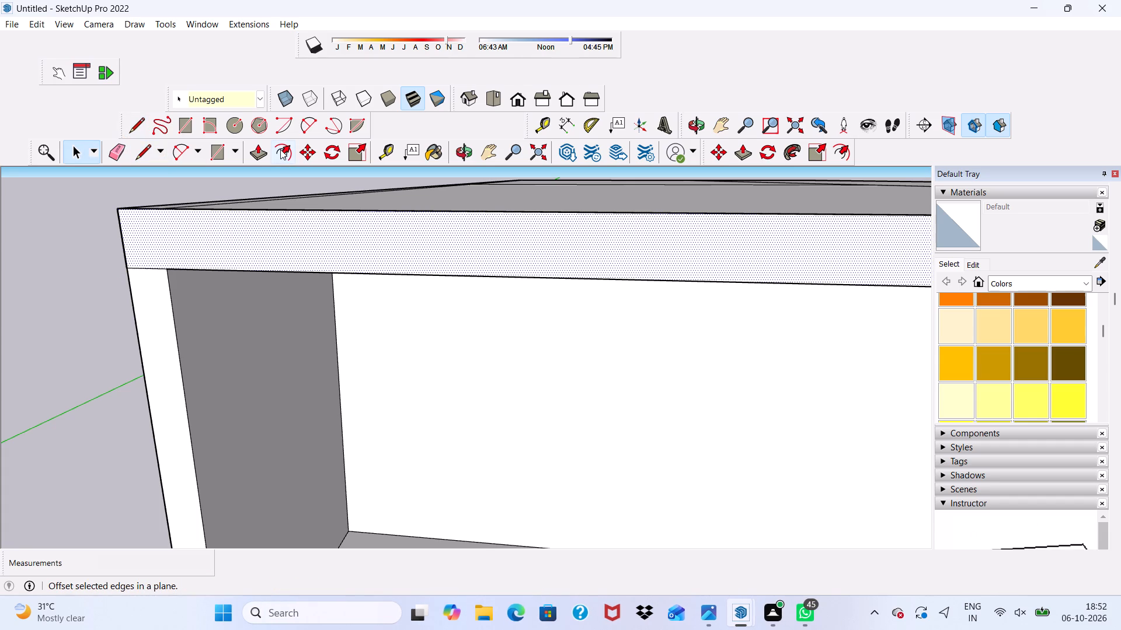
left_click_drag(256, 150, 258, 158)
left_click_drag(392, 243, 448, 206)
scroll(448, 206, "down", 5)
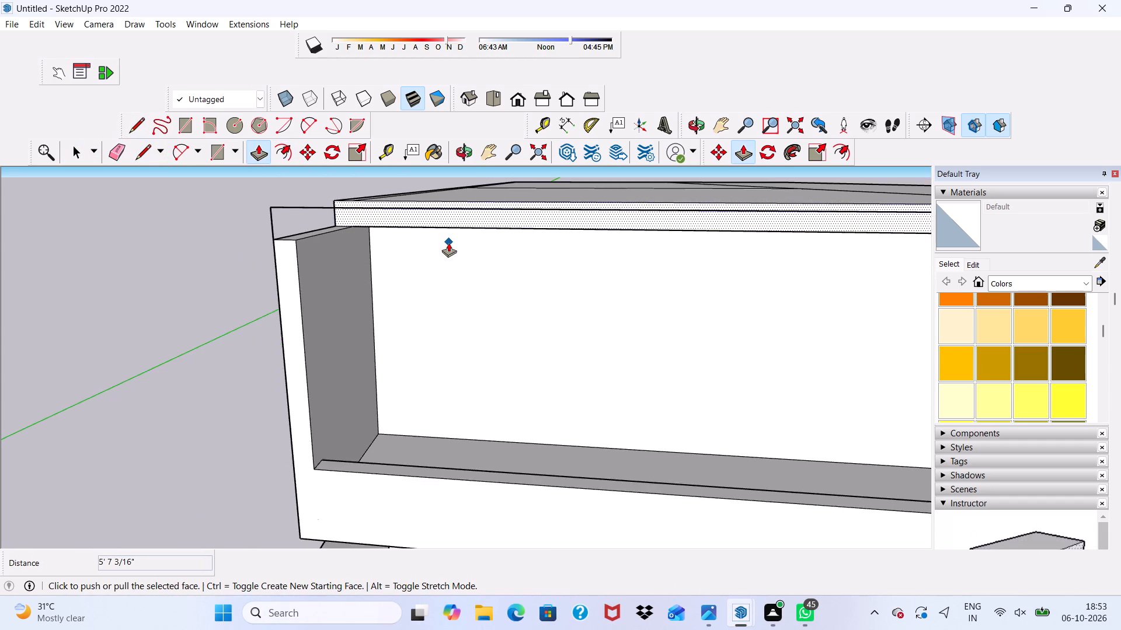
middle_click_drag(448, 243, 490, 331)
scroll(448, 243, "down", 1)
scroll(409, 383, "down", 7)
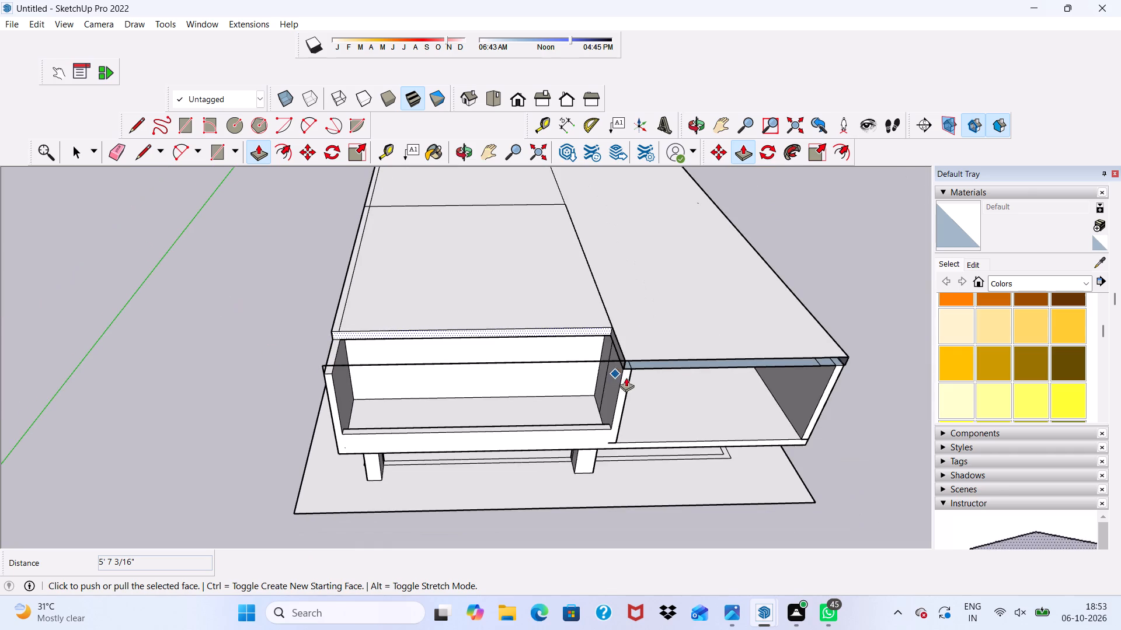
key("space")
middle_click_drag(581, 355, 568, 346)
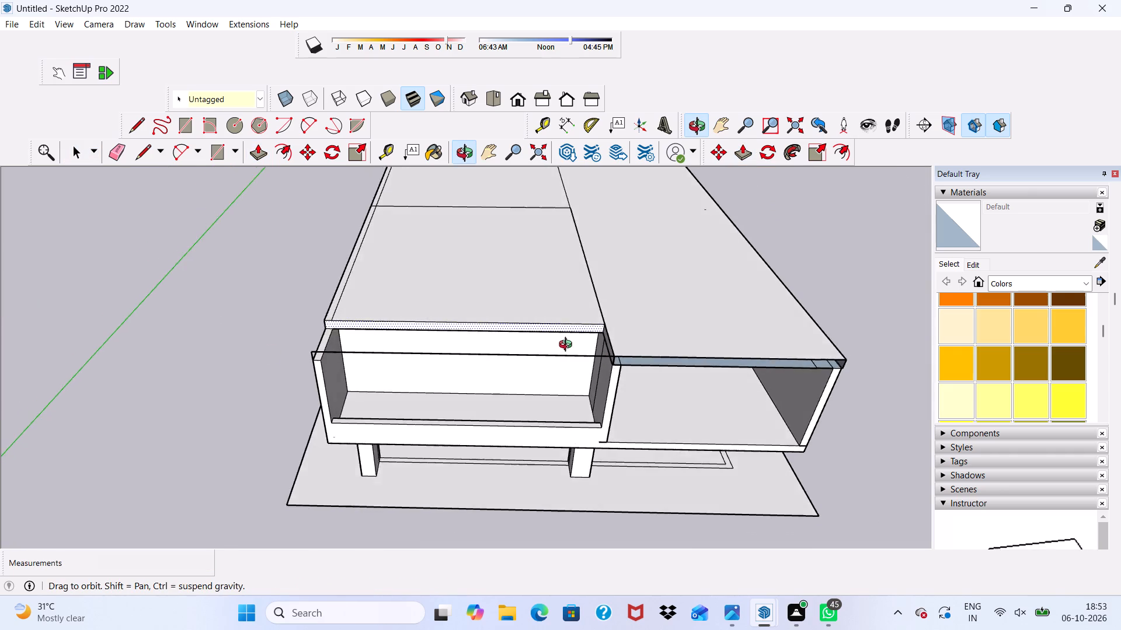
middle_click_drag(568, 346, 568, 283)
scroll(568, 283, "up", 4)
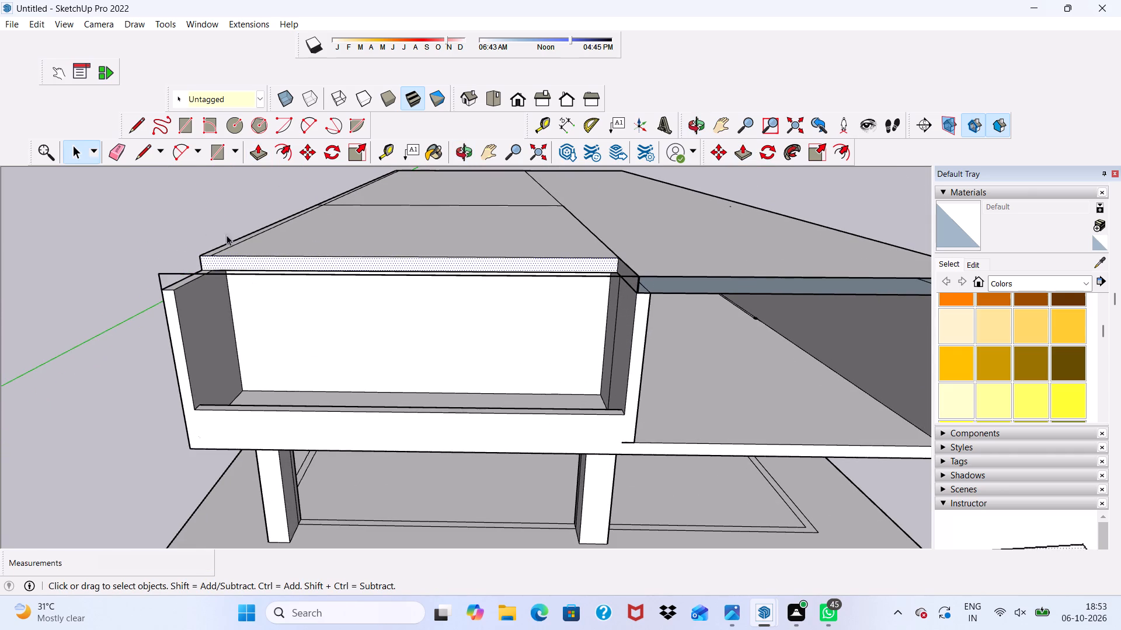
Erase the leftover roof outline edges floating in front of the recessed roof, along the front and at the outer side wall's corner.
left_click(123, 152)
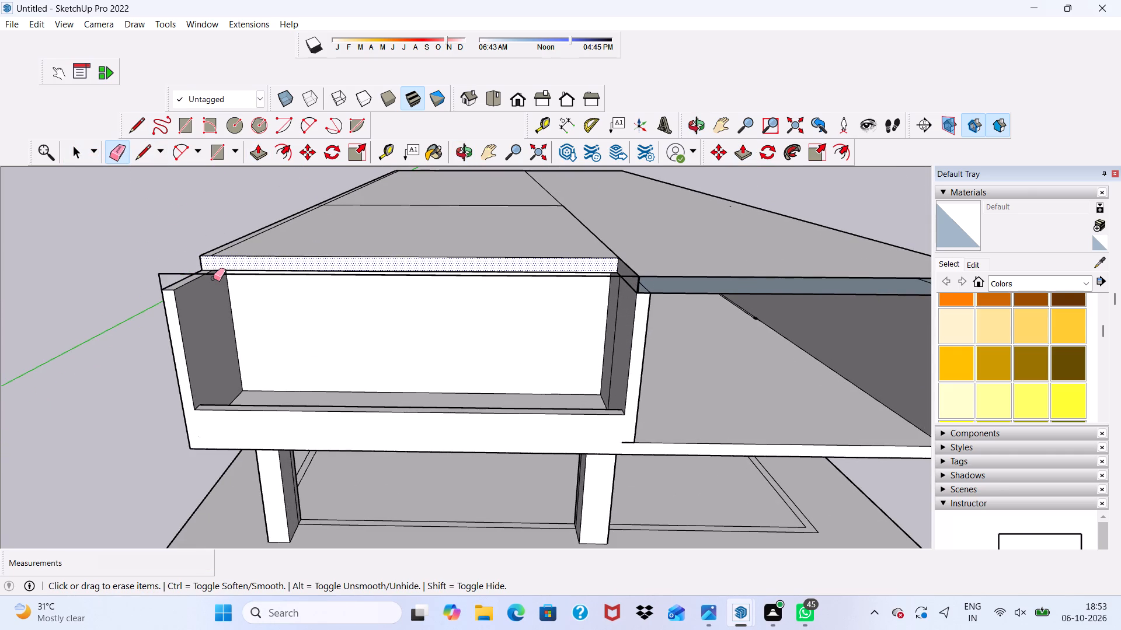
left_click(213, 279)
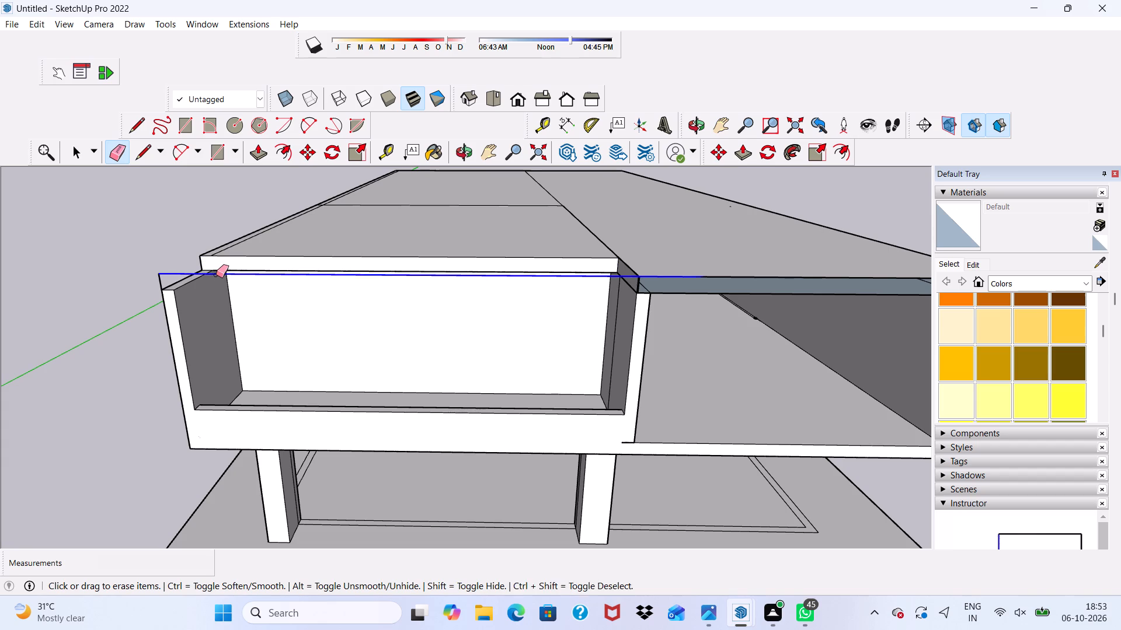
scroll(210, 288, "down", 2)
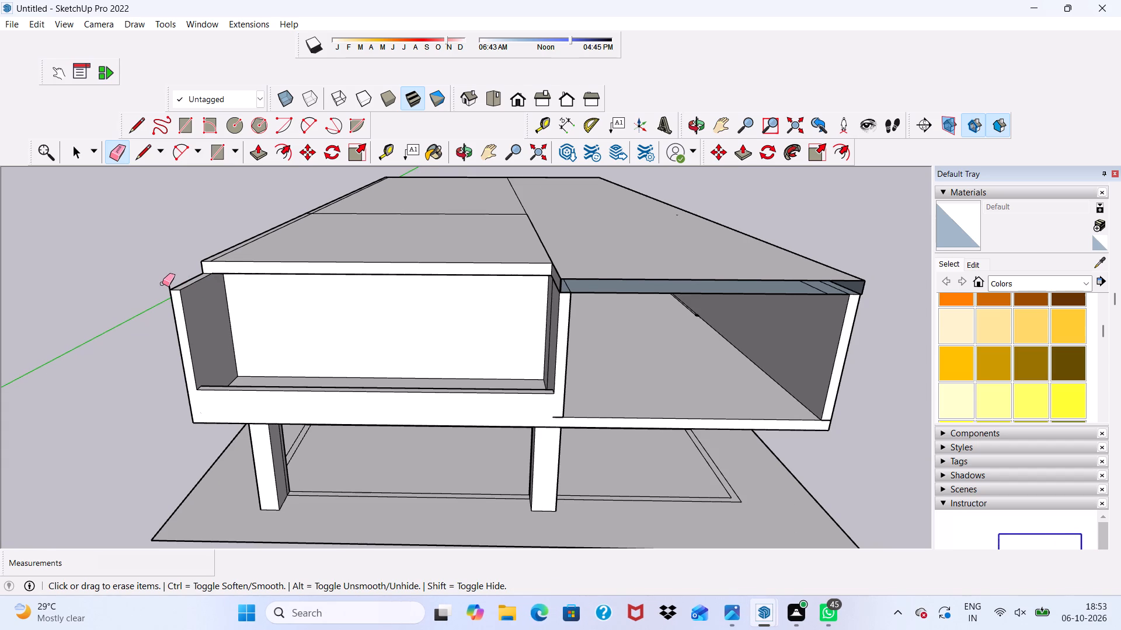
left_click_drag(164, 283, 185, 279)
key("ctrl+z")
scroll(121, 259, "up", 3)
left_click(213, 298)
scroll(426, 285, "down", 2)
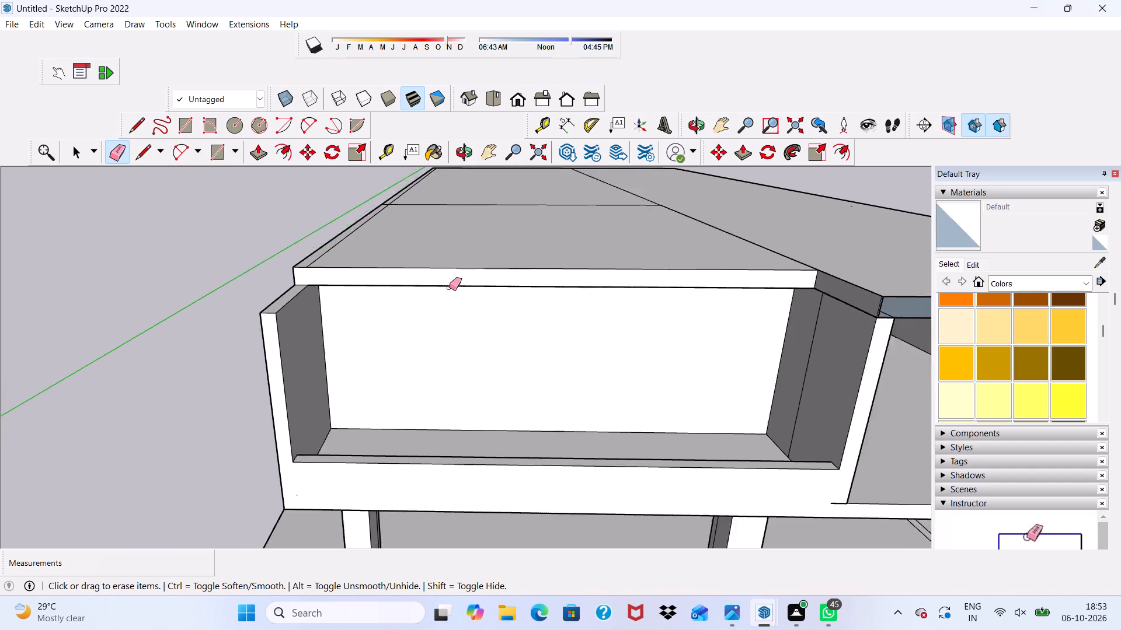
Push/Pull the recessed roof's front face above the balcony back about another 2' 3/4".
scroll(449, 288, "down", 2)
middle_click_drag(454, 289, 420, 209)
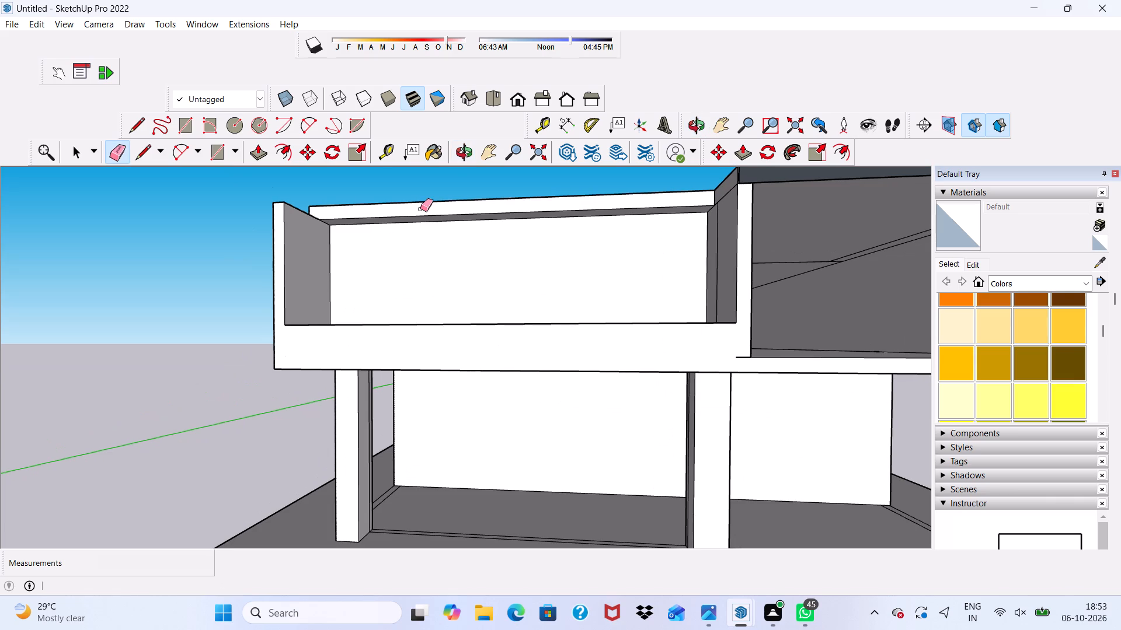
middle_click_drag(420, 209, 452, 271)
scroll(452, 271, "up", 3)
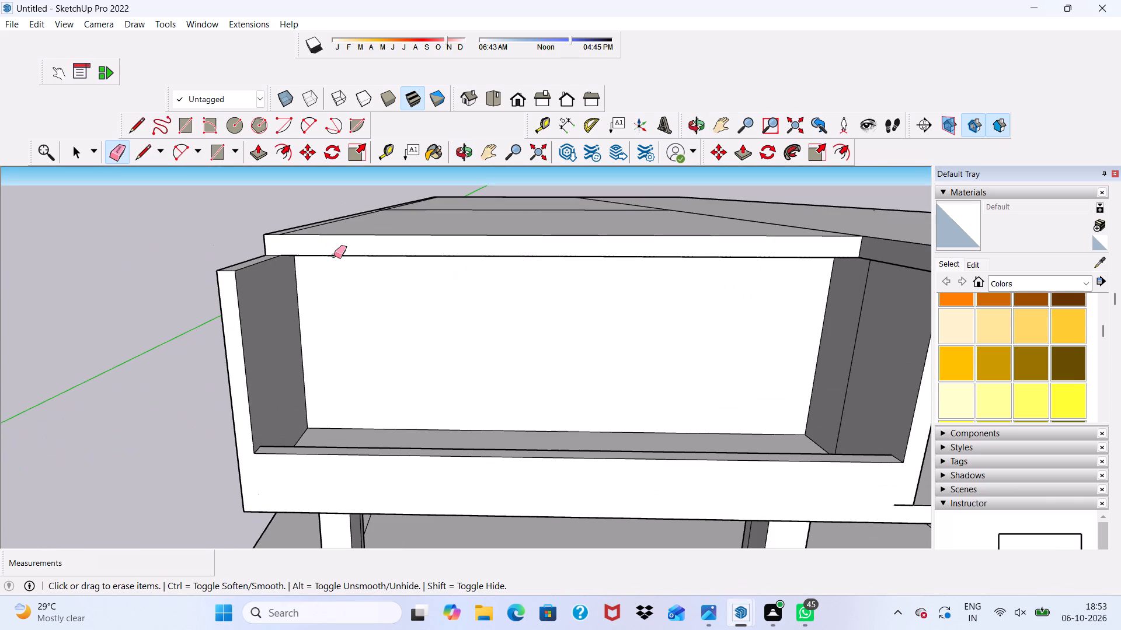
key("space")
left_click(324, 250)
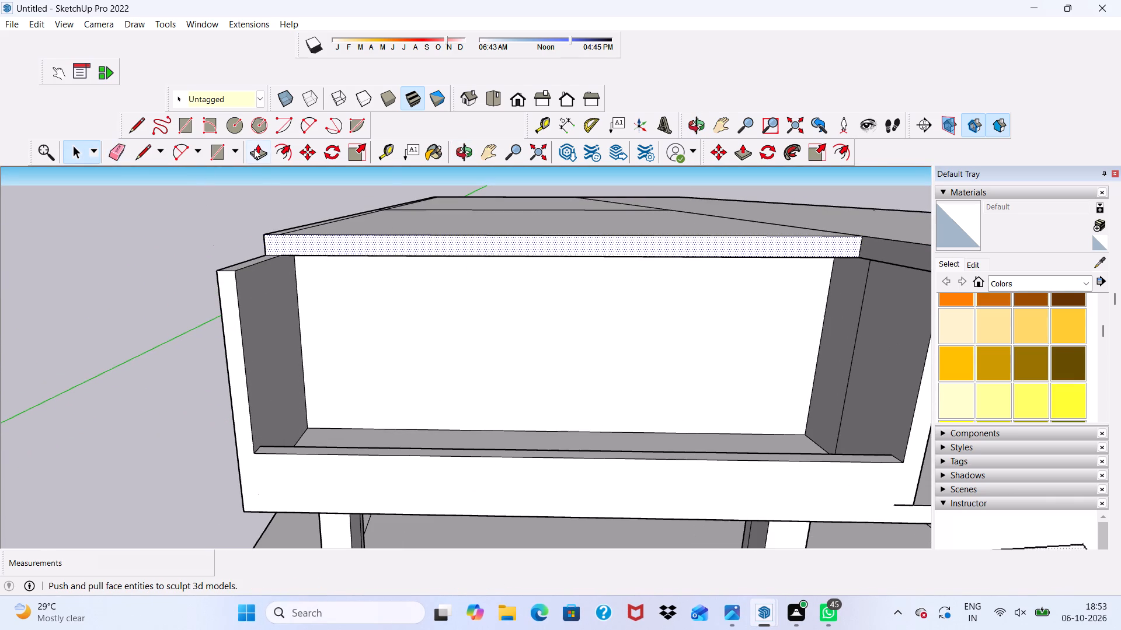
left_click_drag(254, 149, 260, 153)
left_click_drag(339, 240, 358, 219)
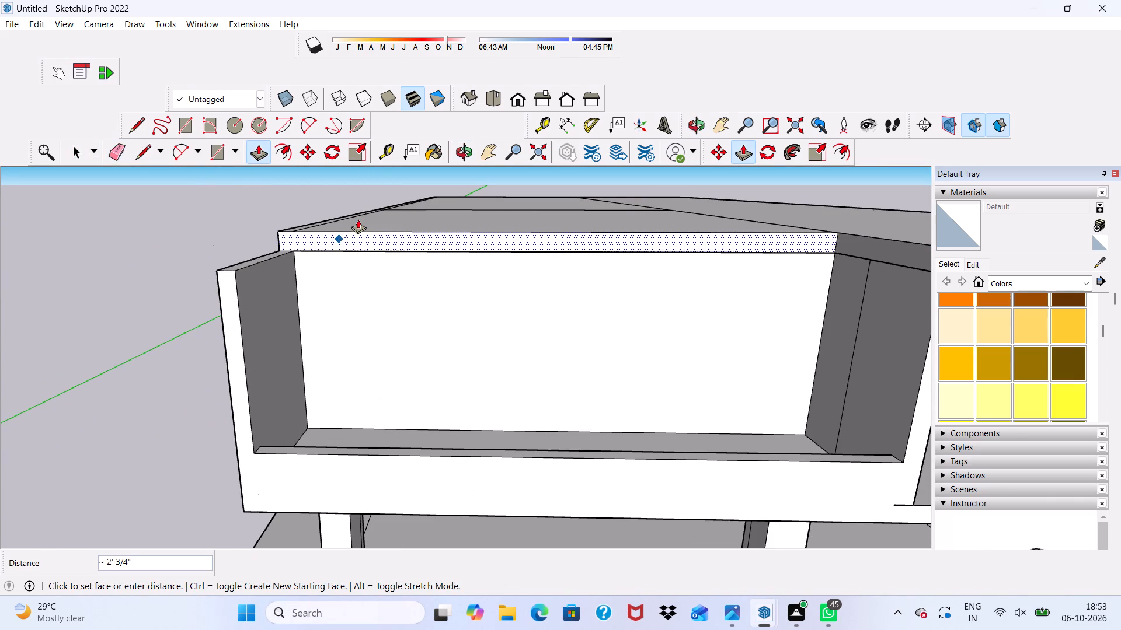
left_click_drag(358, 219, 358, 219)
middle_click_drag(335, 240, 335, 194)
scroll(335, 198, "up", 3)
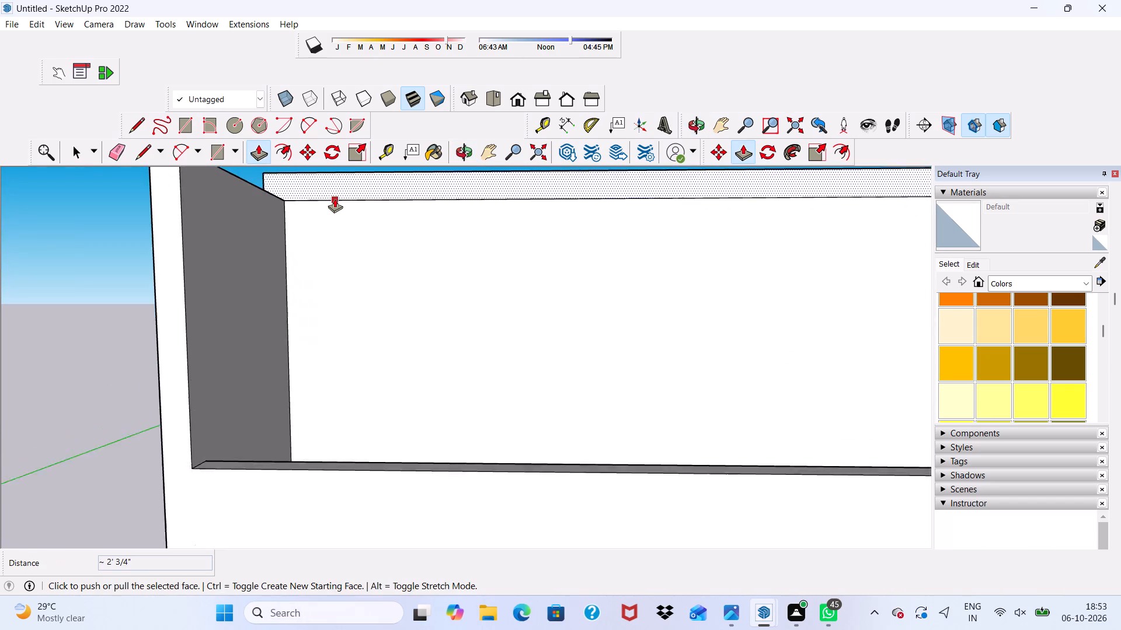
Push/Pull the recessed roof's front face above the balcony further back until it is flush with the balcony's back wall.
scroll(335, 198, "up", 4)
middle_click_drag(333, 199, 370, 285)
scroll(336, 212, "down", 1)
scroll(311, 203, "up", 4)
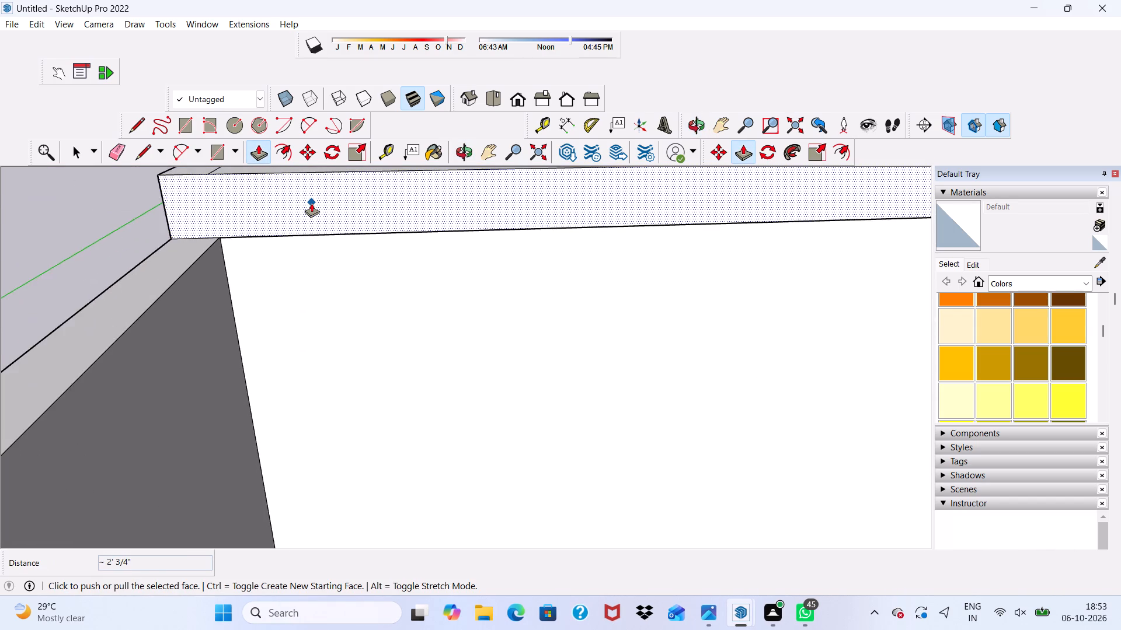
scroll(311, 203, "up", 4)
middle_click_drag(311, 202, 276, 251)
scroll(273, 234, "up", 3)
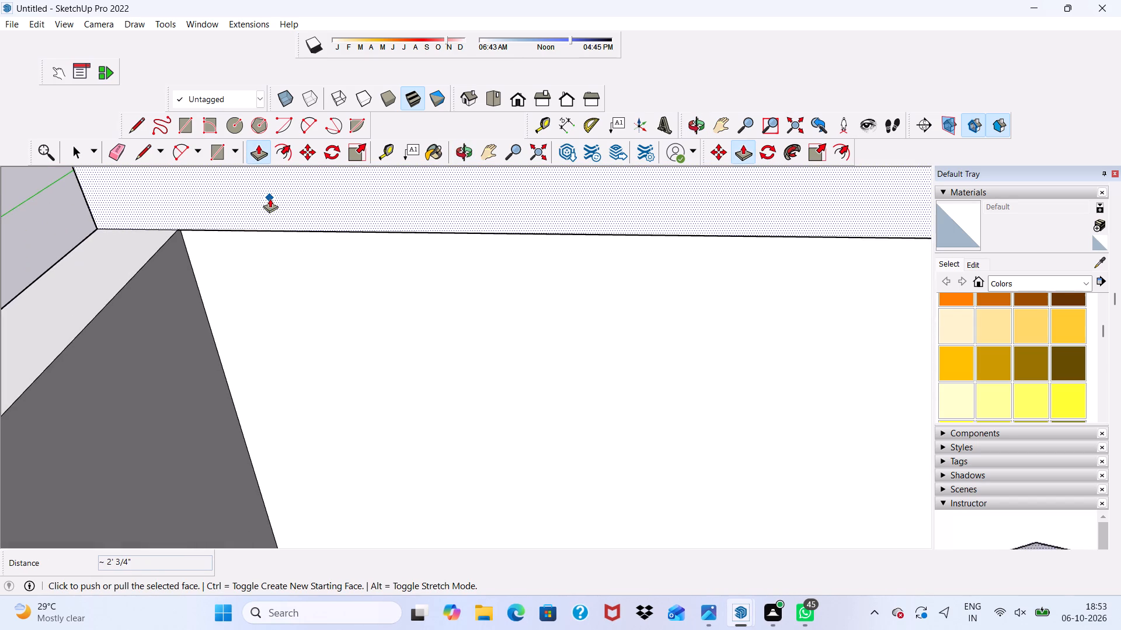
left_click(270, 198)
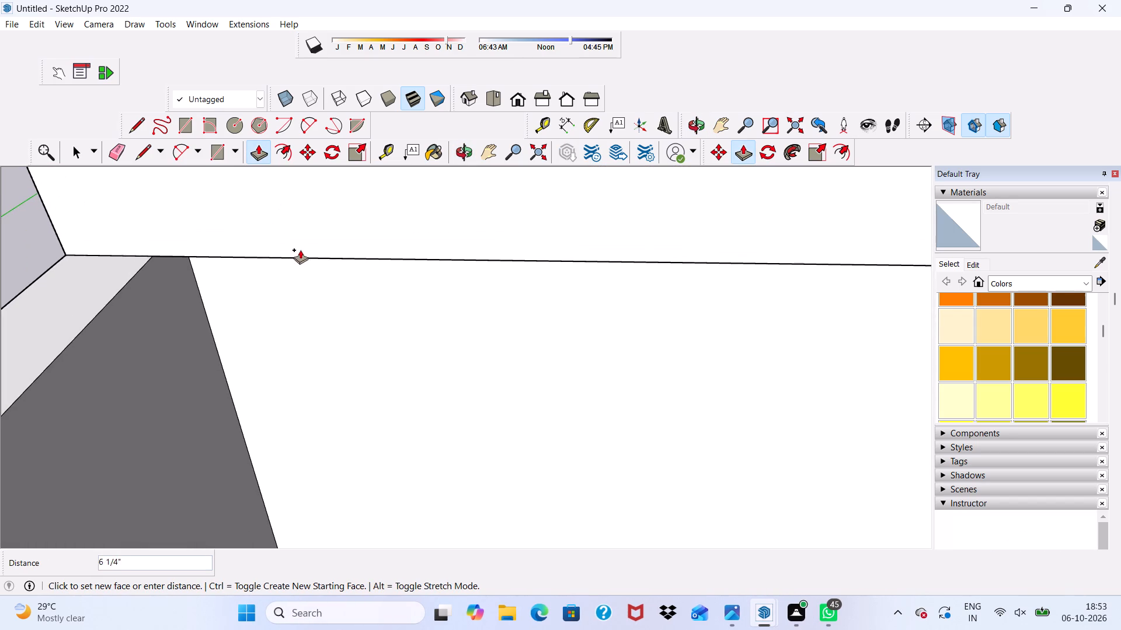
scroll(301, 250, "down", 1)
middle_click_drag(301, 250, 342, 125)
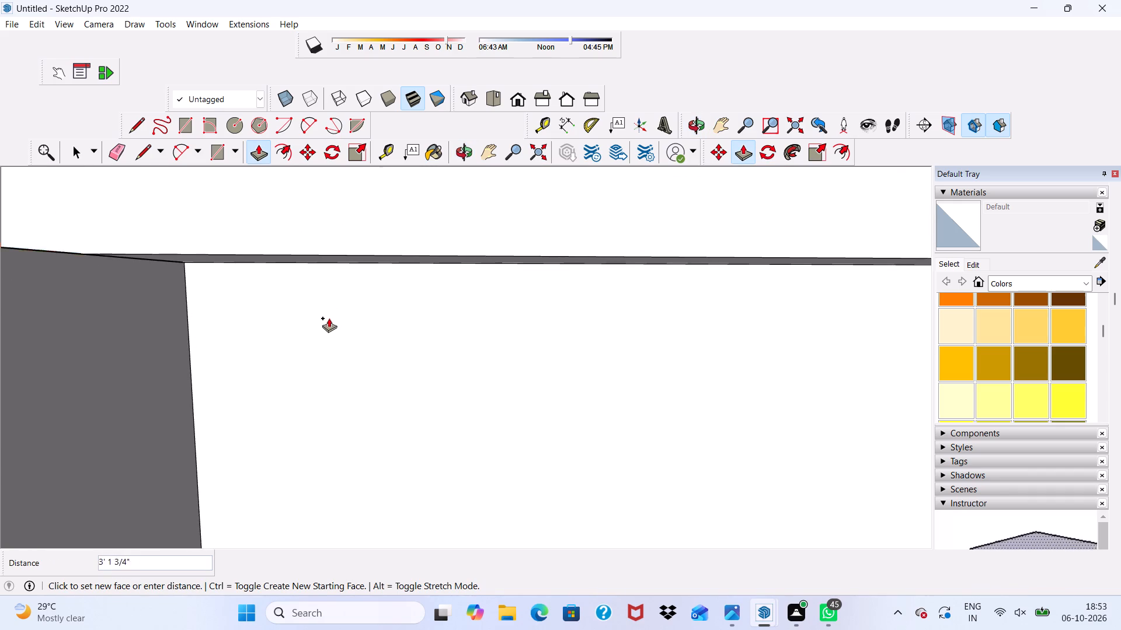
left_click(328, 256)
scroll(320, 300, "down", 4)
key("space")
scroll(393, 286, "down", 2)
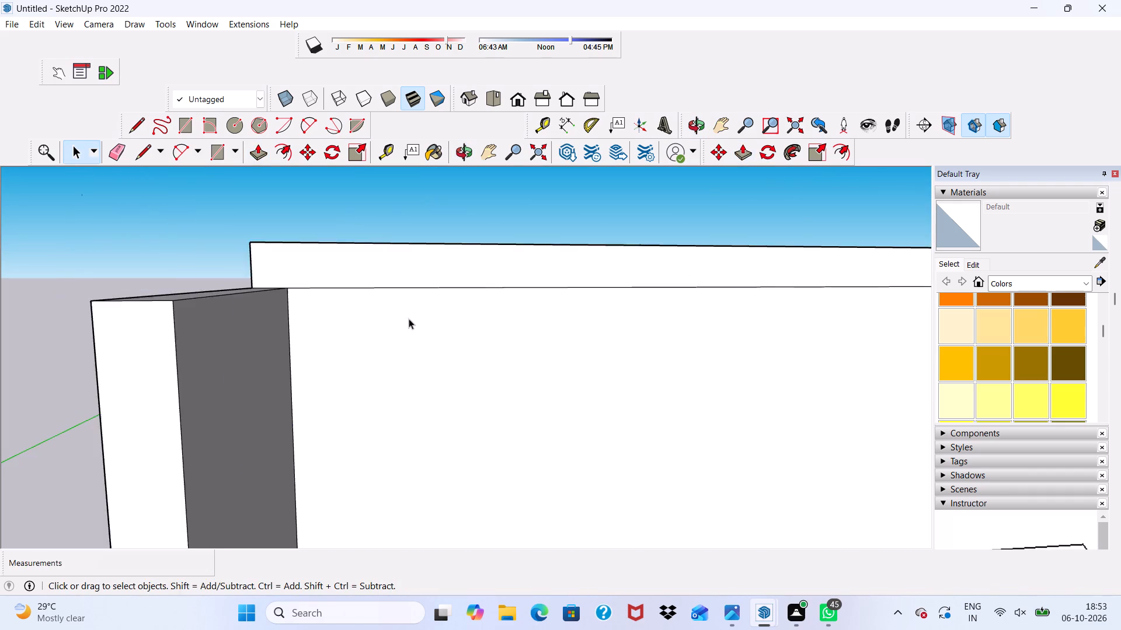
scroll(409, 318, "down", 12)
scroll(500, 323, "down", 1)
middle_click_drag(500, 323, 436, 341)
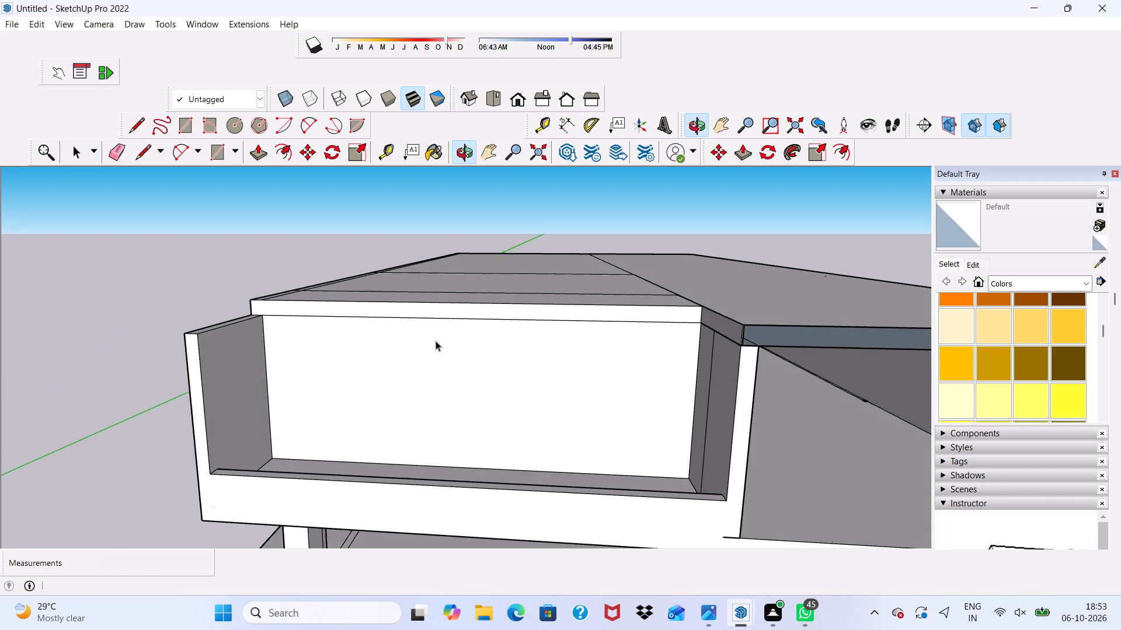
scroll(437, 338, "up", 1)
scroll(685, 482, "down", 2)
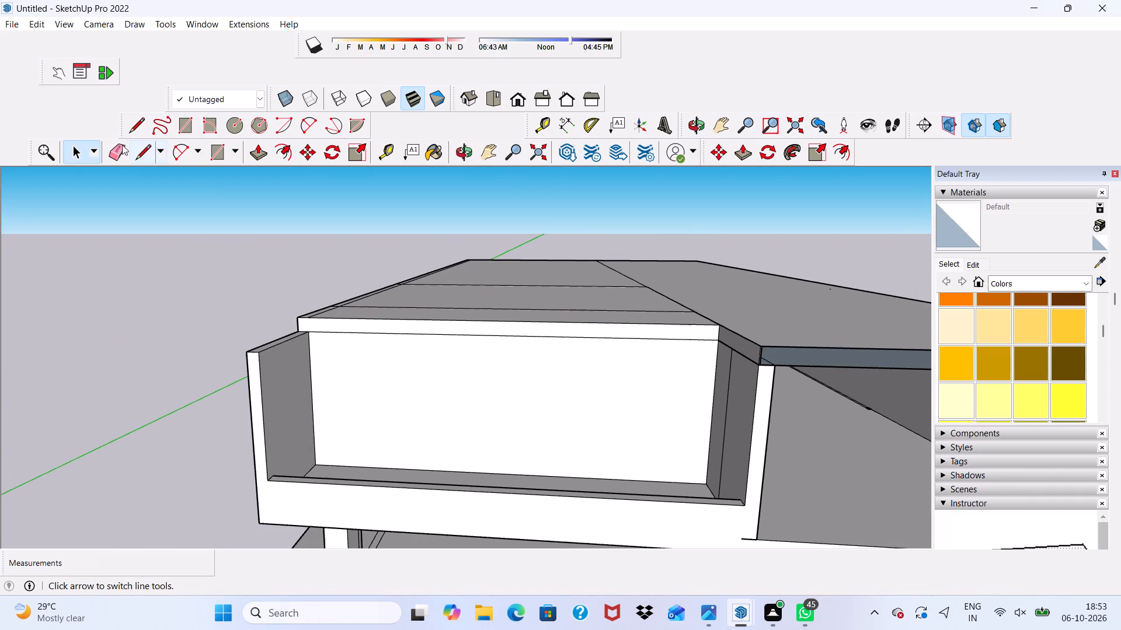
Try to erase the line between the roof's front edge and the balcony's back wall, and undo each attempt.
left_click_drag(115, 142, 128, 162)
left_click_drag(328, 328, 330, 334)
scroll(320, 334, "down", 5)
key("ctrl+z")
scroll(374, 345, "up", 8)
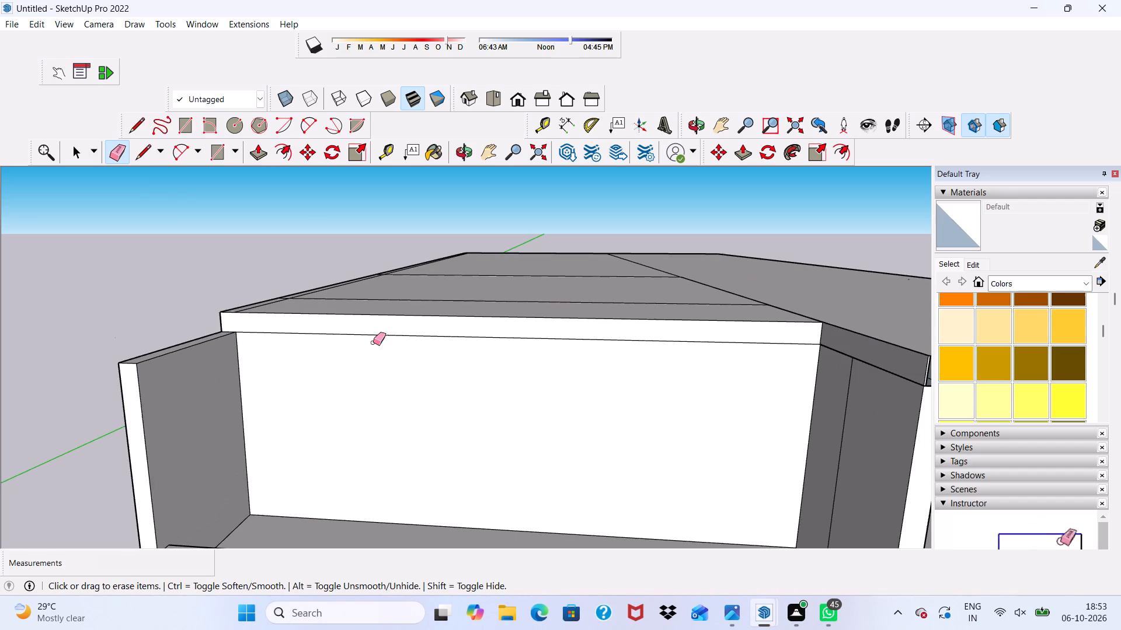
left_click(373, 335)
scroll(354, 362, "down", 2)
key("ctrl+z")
Push/Pull the roof's inner face above the room beside the balcony by about 11 7/16" to close the roof's open front edge.
scroll(351, 379, "down", 7)
middle_click_drag(462, 463, 448, 404)
scroll(627, 303, "up", 4)
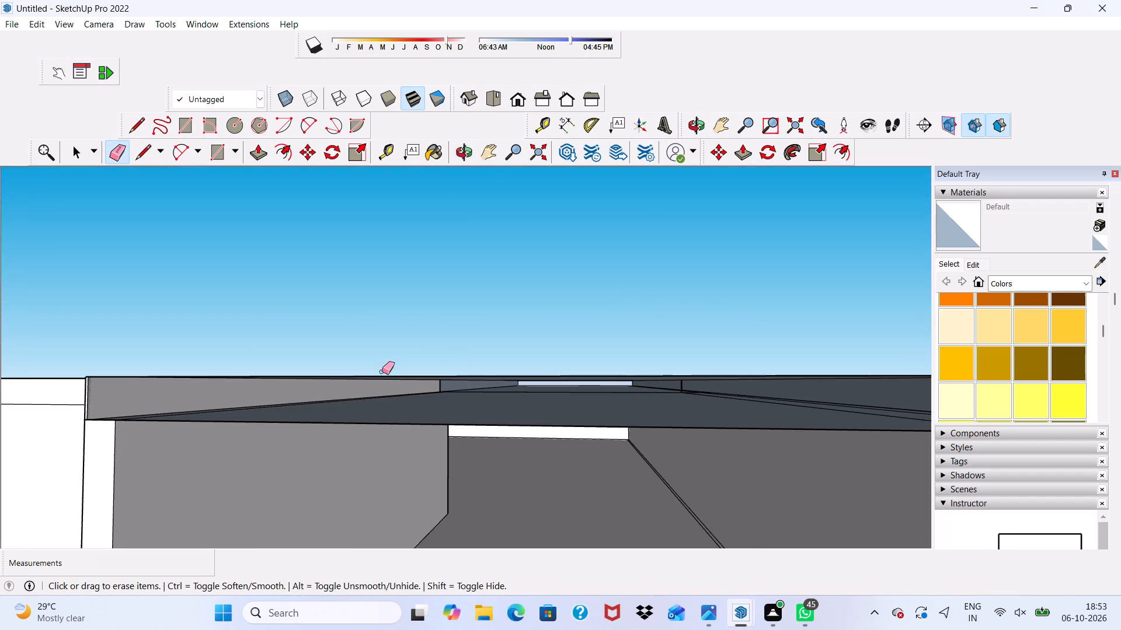
scroll(413, 344, "down", 3)
key("space")
scroll(413, 342, "up", 7)
scroll(426, 355, "down", 7)
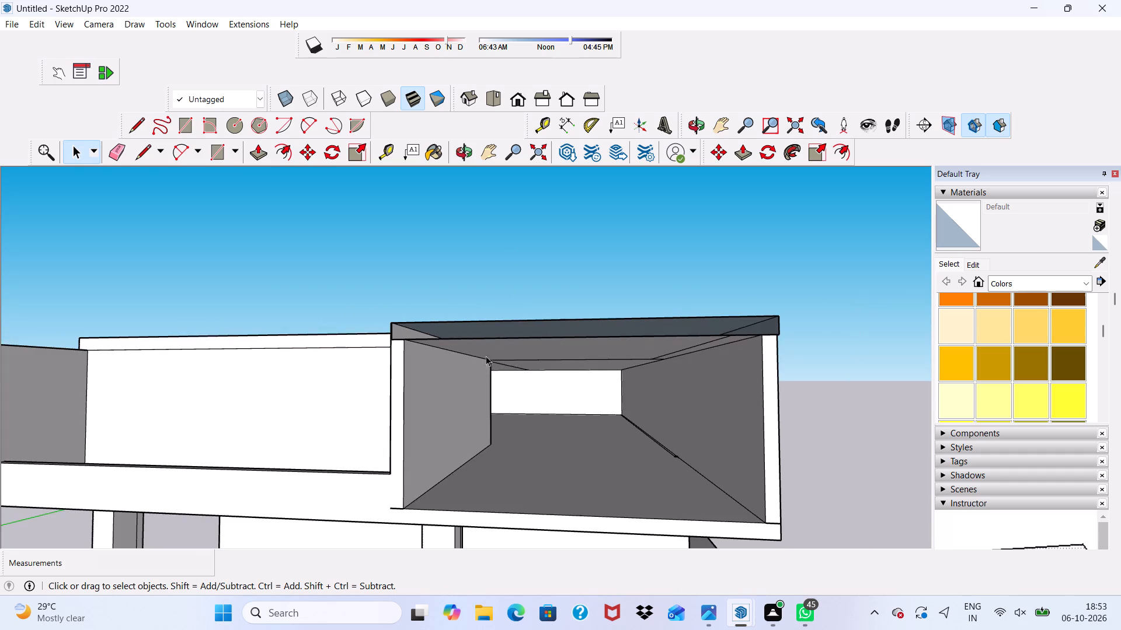
scroll(486, 325, "up", 3)
left_click(486, 326)
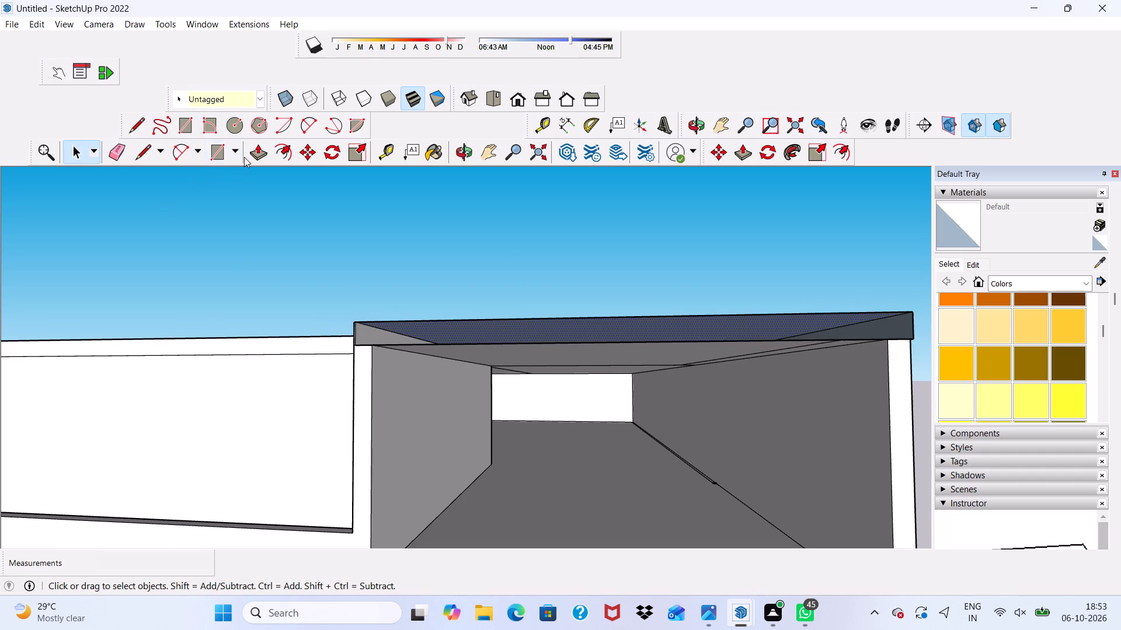
left_click(250, 151)
scroll(506, 311, "up", 4)
scroll(501, 244, "down", 3)
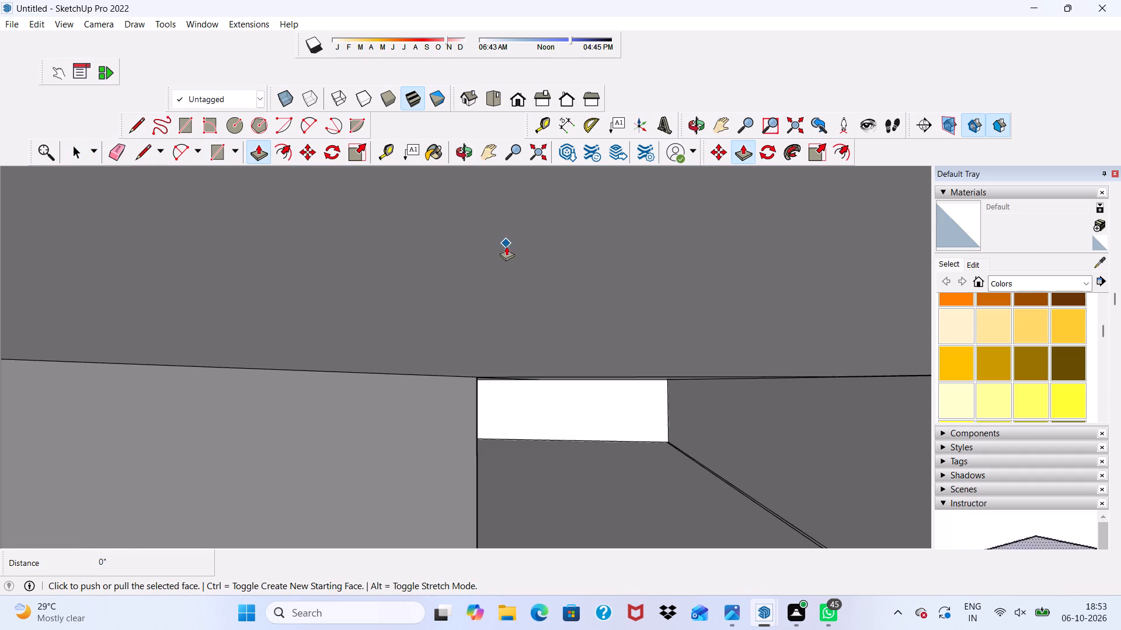
scroll(513, 344, "down", 7)
scroll(599, 417, "up", 7)
middle_click_drag(598, 405, 598, 391)
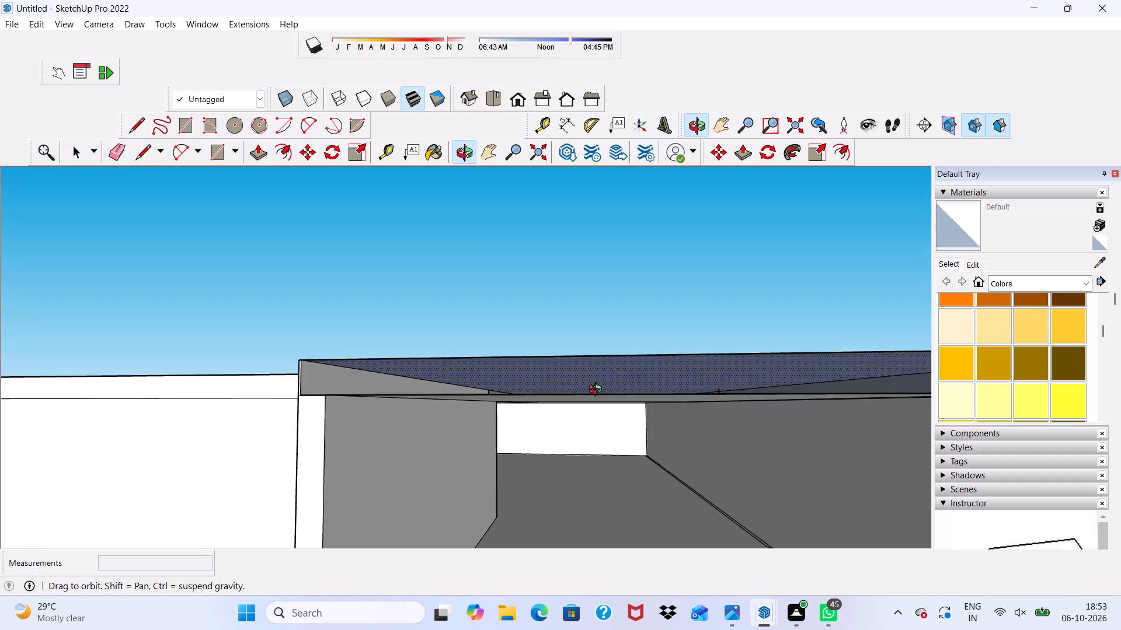
middle_click_drag(598, 391, 598, 388)
scroll(590, 338, "up", 1)
left_click(589, 337)
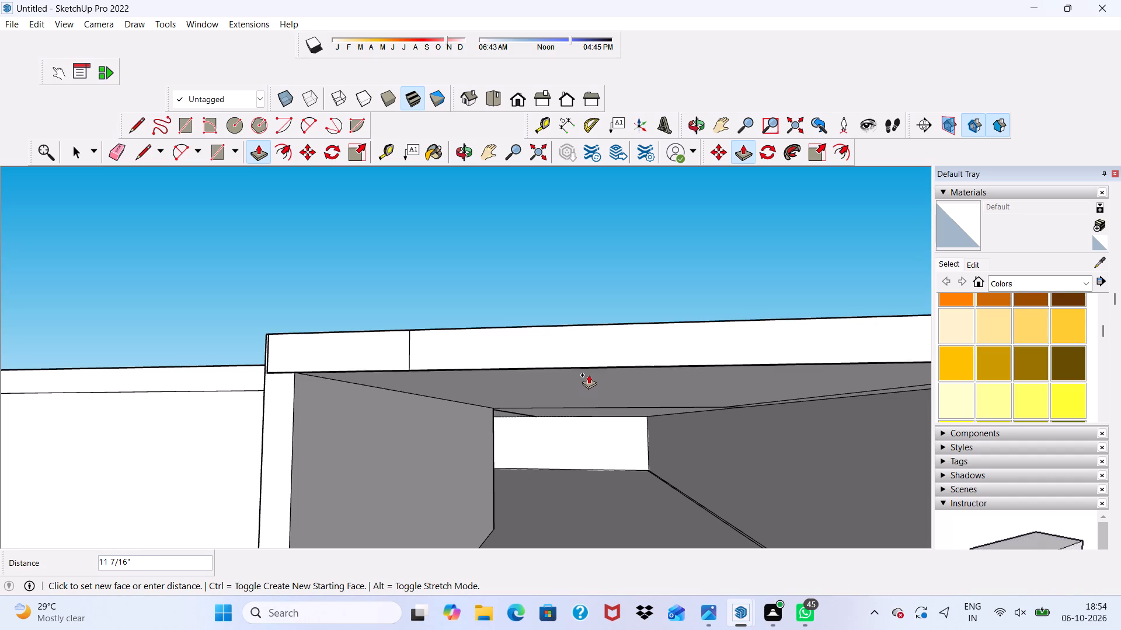
left_click(589, 375)
Push/Pull the outer side wall's inner face about 20' 8 1/8" across the room beside the balcony to fill its open front.
scroll(582, 374, "down", 7)
middle_click_drag(590, 400, 700, 402)
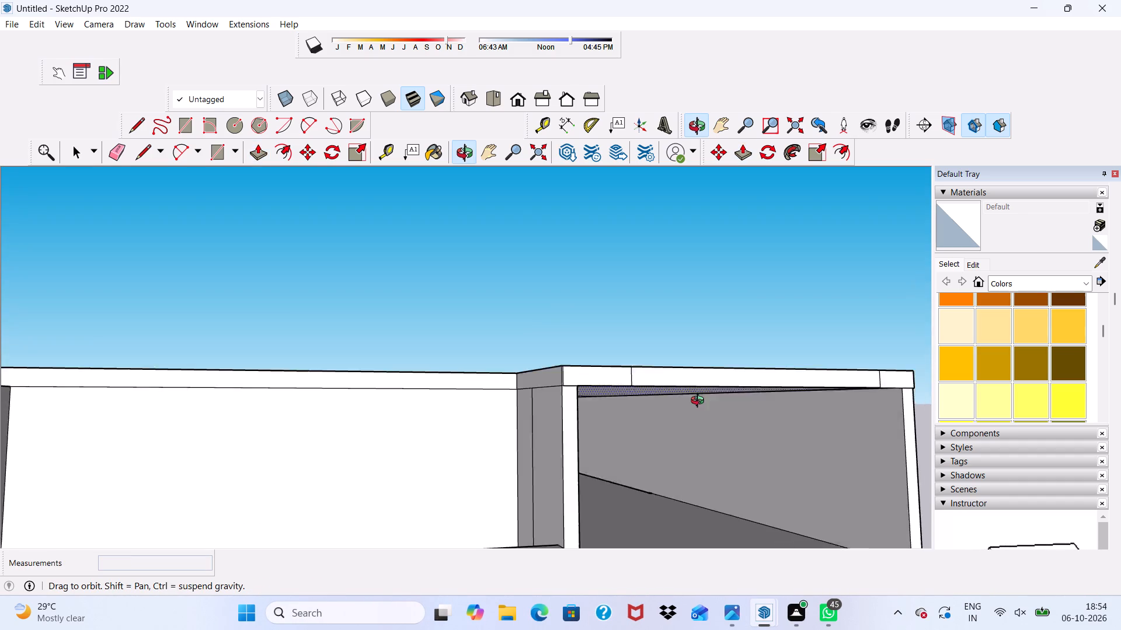
middle_click_drag(700, 402, 701, 429)
left_click(733, 463)
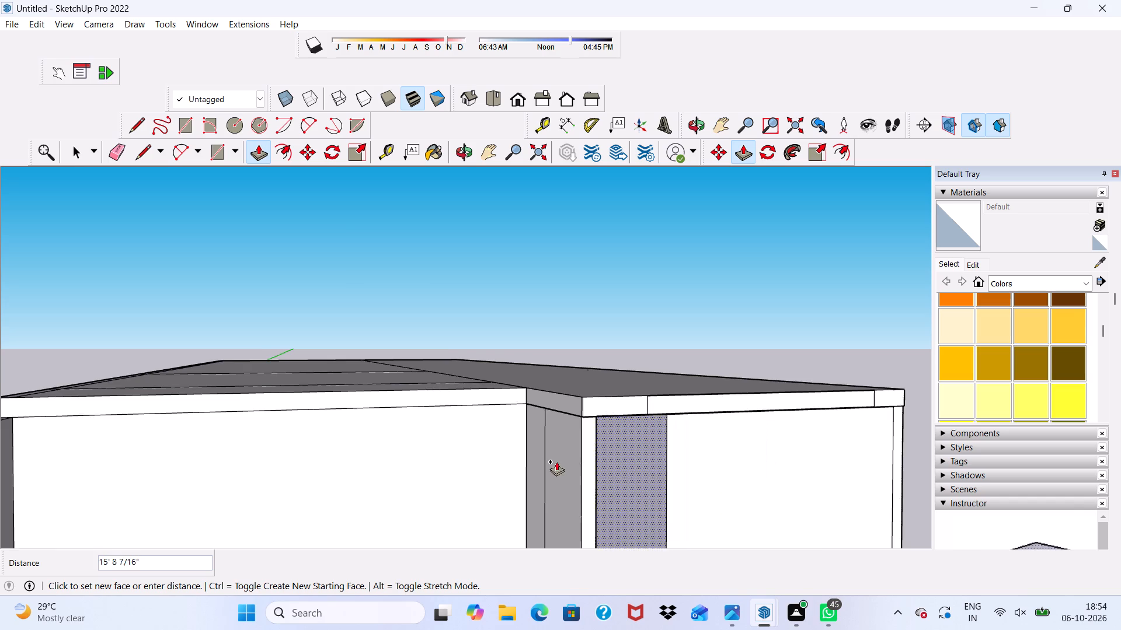
scroll(553, 460, "down", 2)
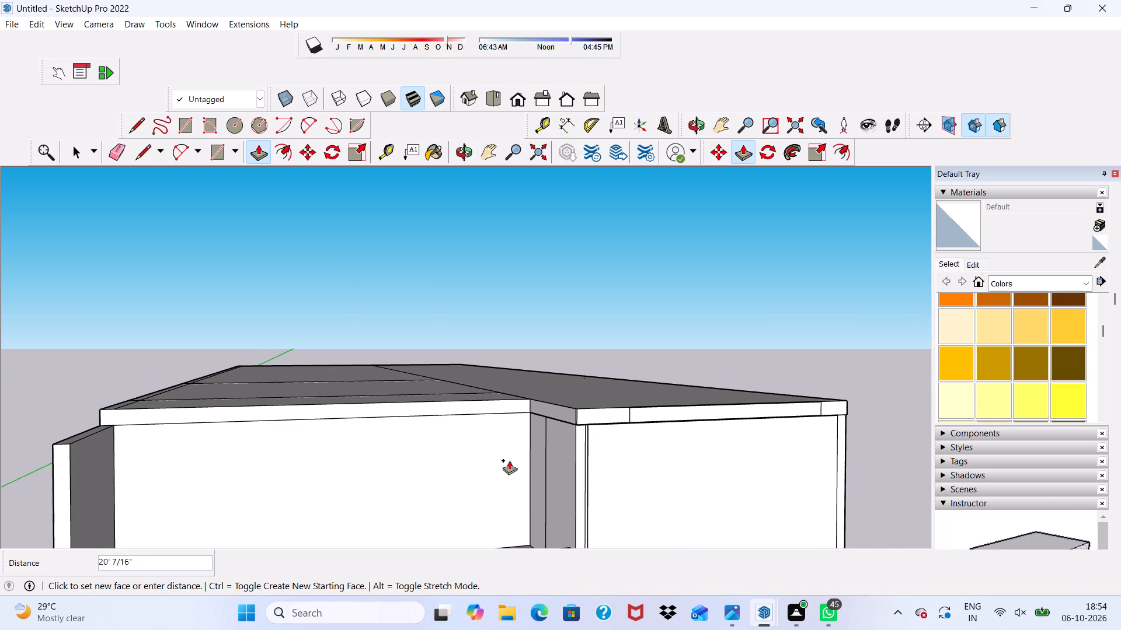
scroll(540, 470, "up", 3)
scroll(542, 462, "down", 5)
middle_click_drag(568, 451, 527, 408)
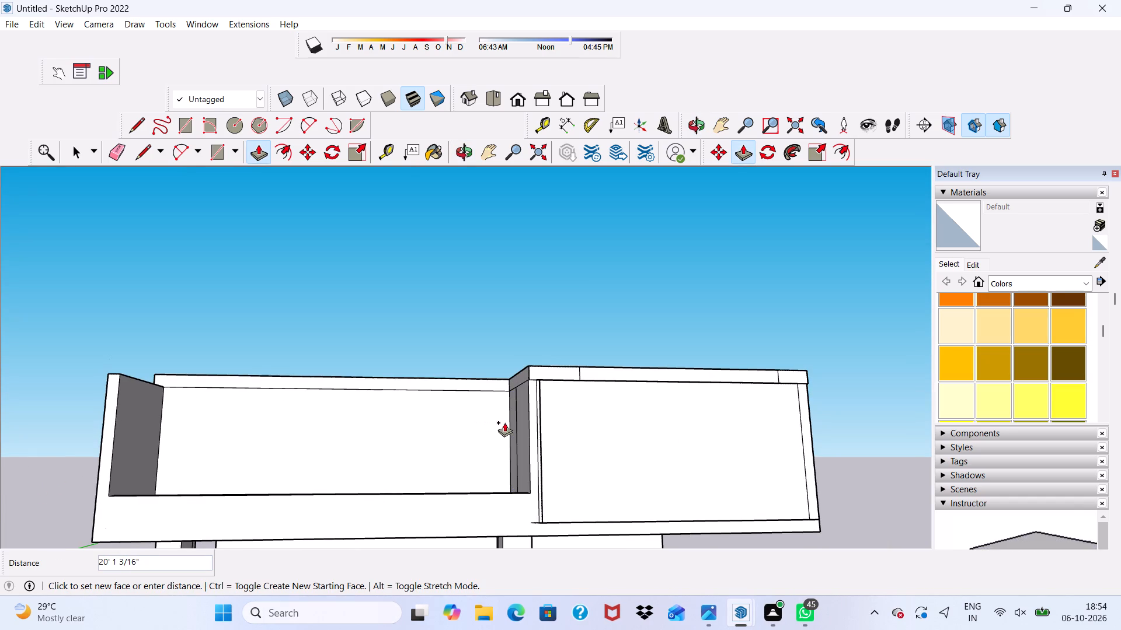
scroll(516, 422, "up", 5)
left_click(516, 423)
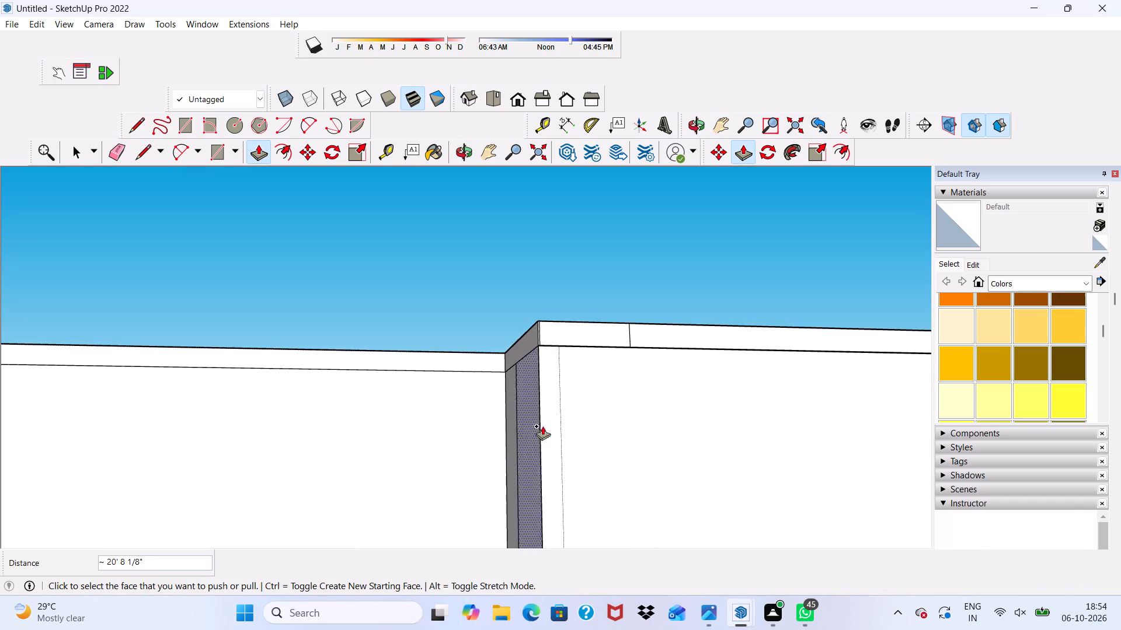
scroll(584, 411, "down", 4)
middle_click_drag(584, 411, 564, 443)
scroll(552, 398, "down", 8)
key("space")
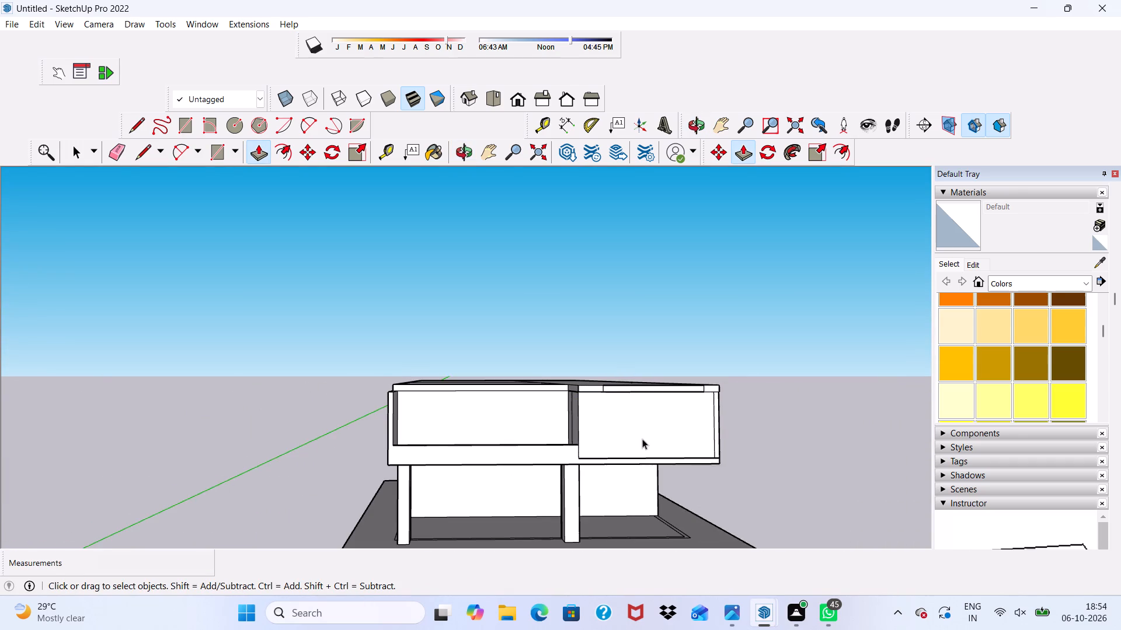
Erase the two cross lines and the long lengthwise dividing line on the roof's top face.
scroll(614, 432, "up", 8)
scroll(592, 391, "down", 3)
middle_click_drag(592, 391, 677, 448)
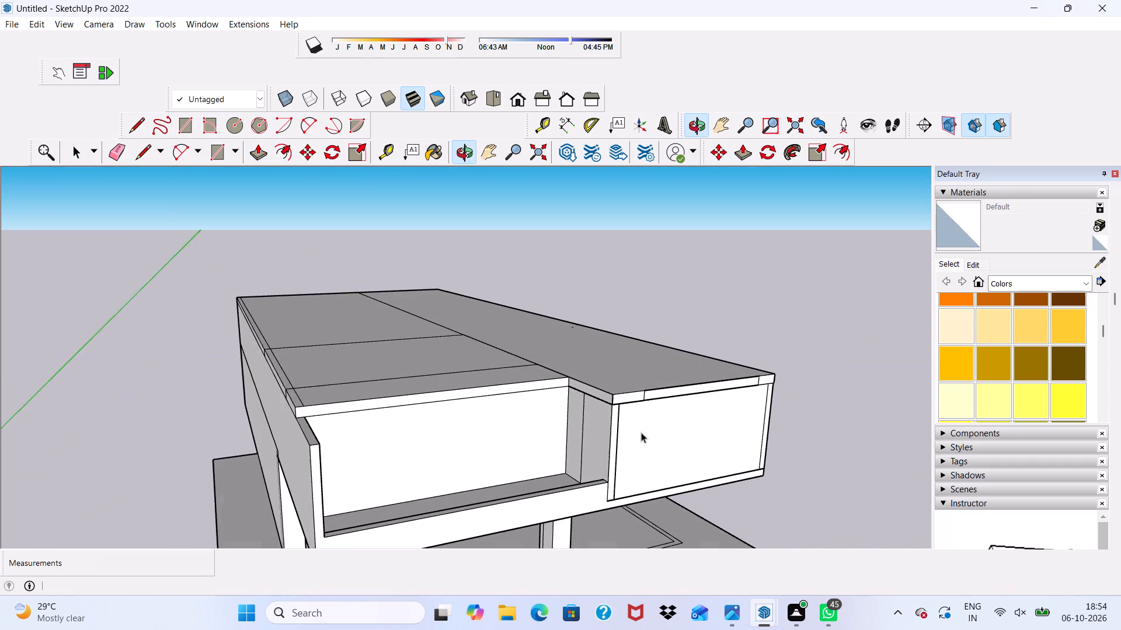
left_click(120, 148)
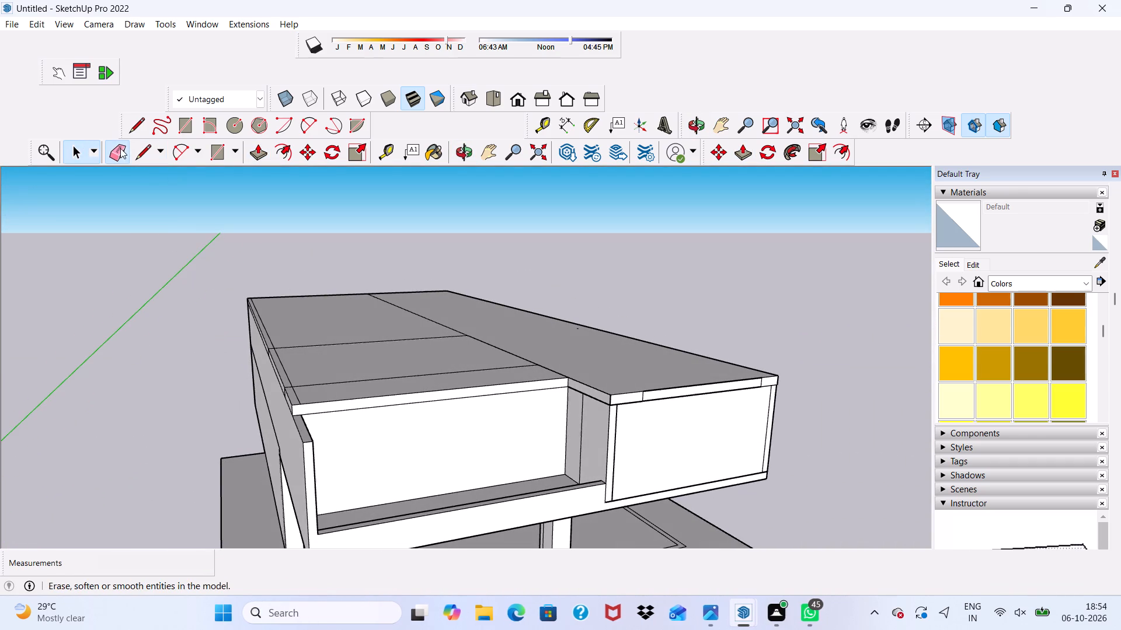
scroll(397, 305, "up", 3)
left_click_drag(378, 362, 396, 410)
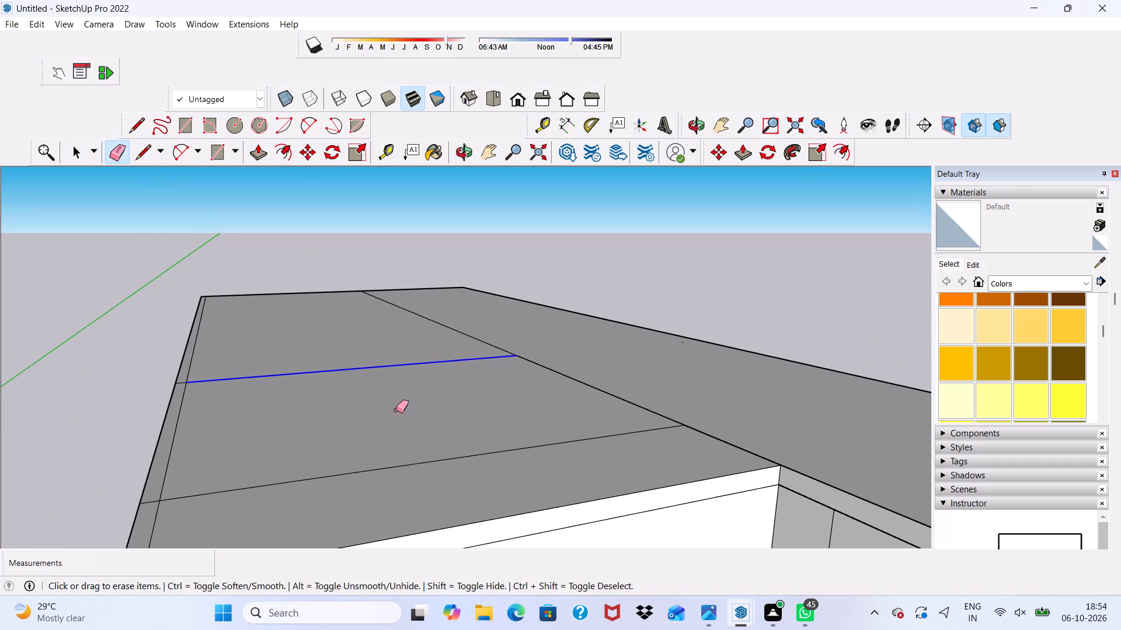
left_click_drag(396, 410, 401, 473)
left_click_drag(505, 384, 573, 362)
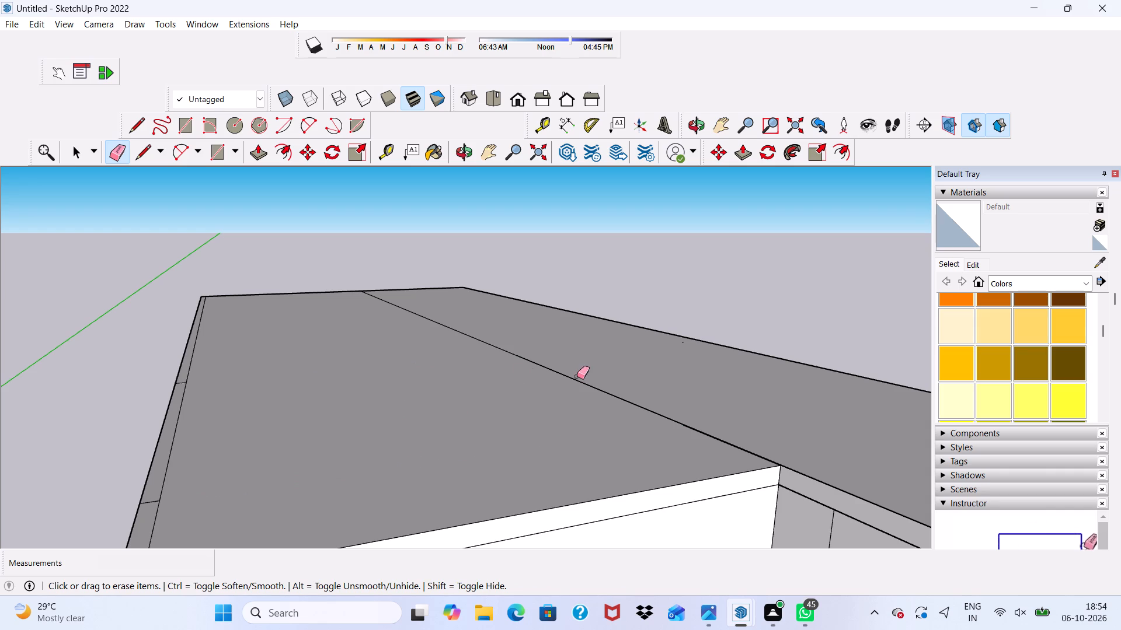
left_click_drag(577, 377, 584, 391)
scroll(607, 382, "down", 3)
left_click_drag(702, 425, 679, 427)
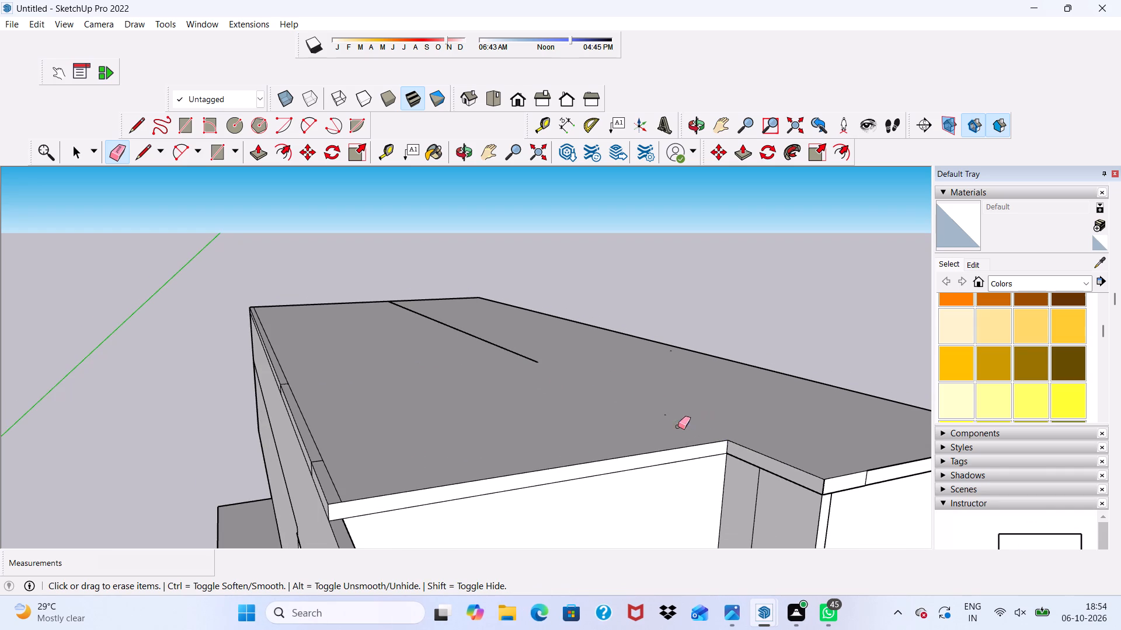
left_click(451, 327)
Erase the short vertical line dividing the roof's edge face at the rear of the building.
scroll(389, 340, "down", 4)
middle_click_drag(143, 468, 721, 430)
scroll(482, 477, "up", 4)
scroll(386, 419, "down", 1)
middle_click_drag(386, 419, 413, 427)
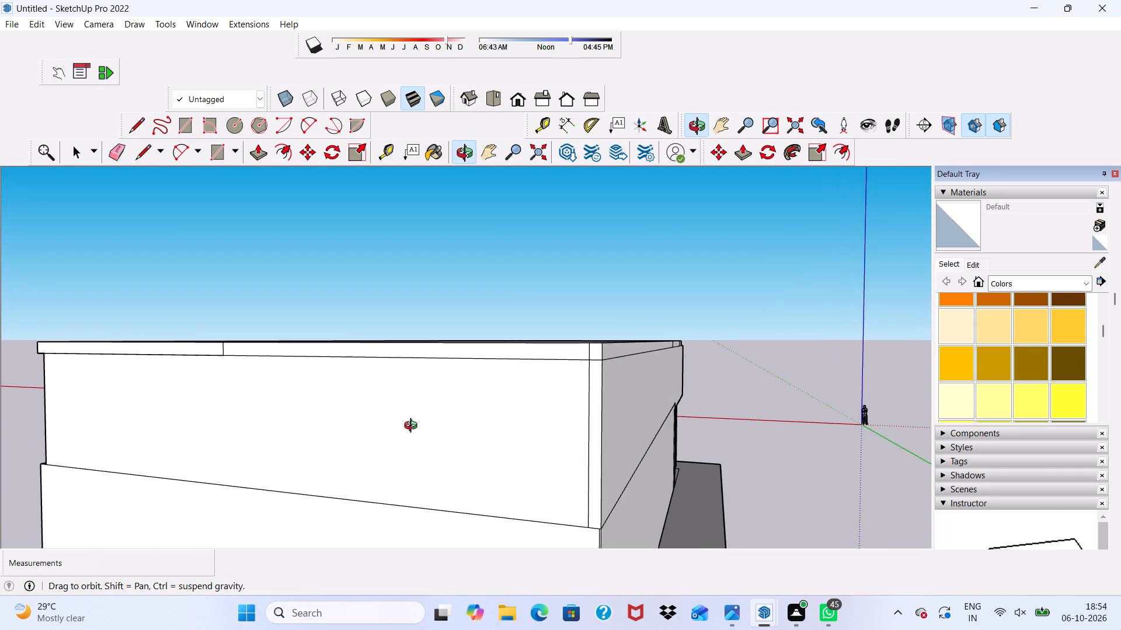
middle_click_drag(413, 427, 702, 477)
scroll(376, 415, "down", 10)
scroll(349, 498, "up", 5)
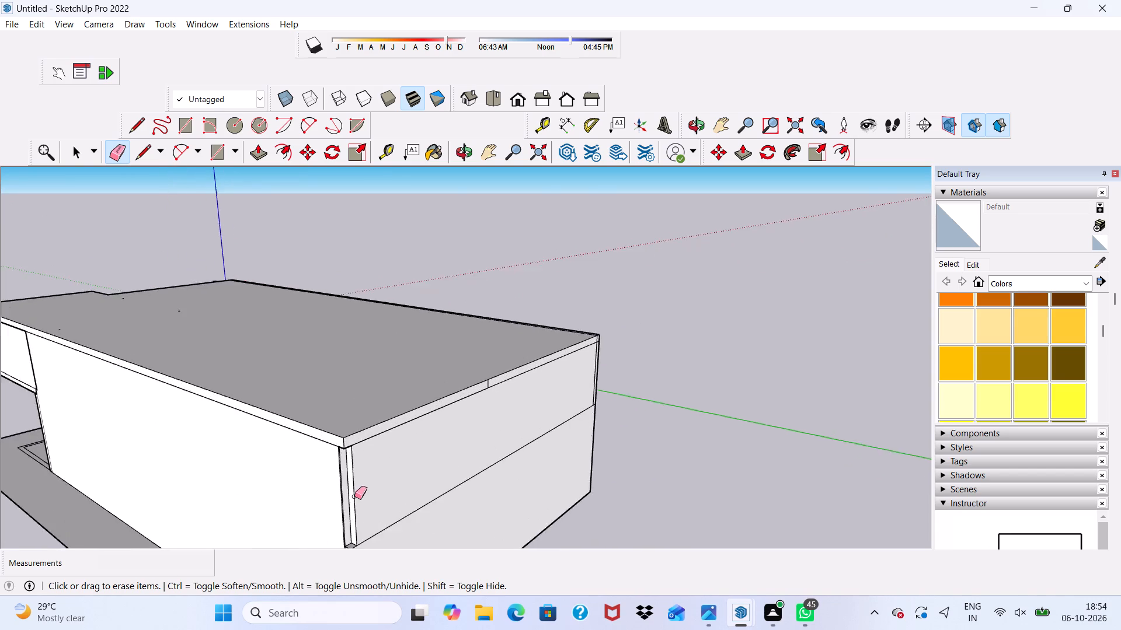
scroll(354, 496, "up", 4)
scroll(326, 453, "up", 5)
scroll(326, 366, "up", 3)
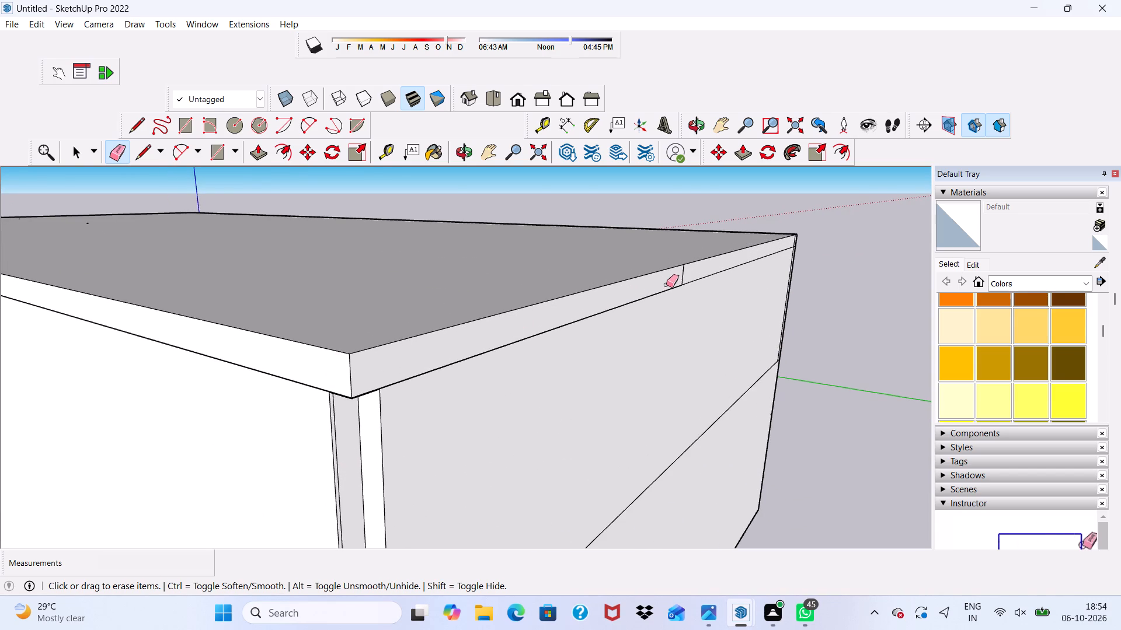
left_click_drag(680, 272, 680, 277)
left_click(681, 275)
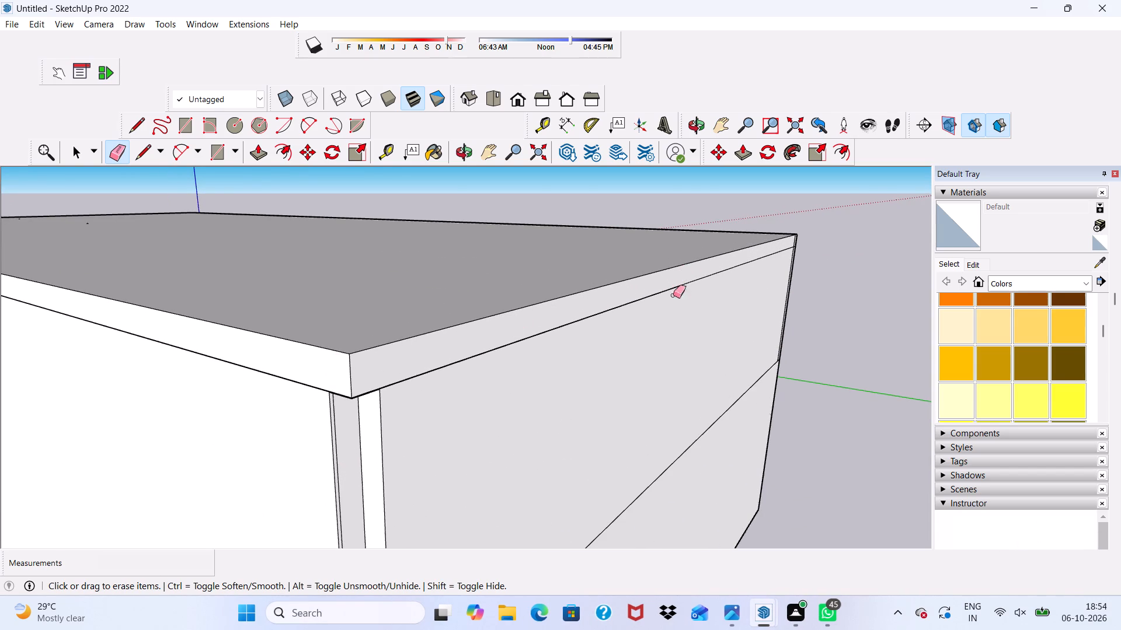
Erase the tiny stray edge marks on the roof's top face.
scroll(342, 506, "down", 19)
scroll(183, 349, "up", 3)
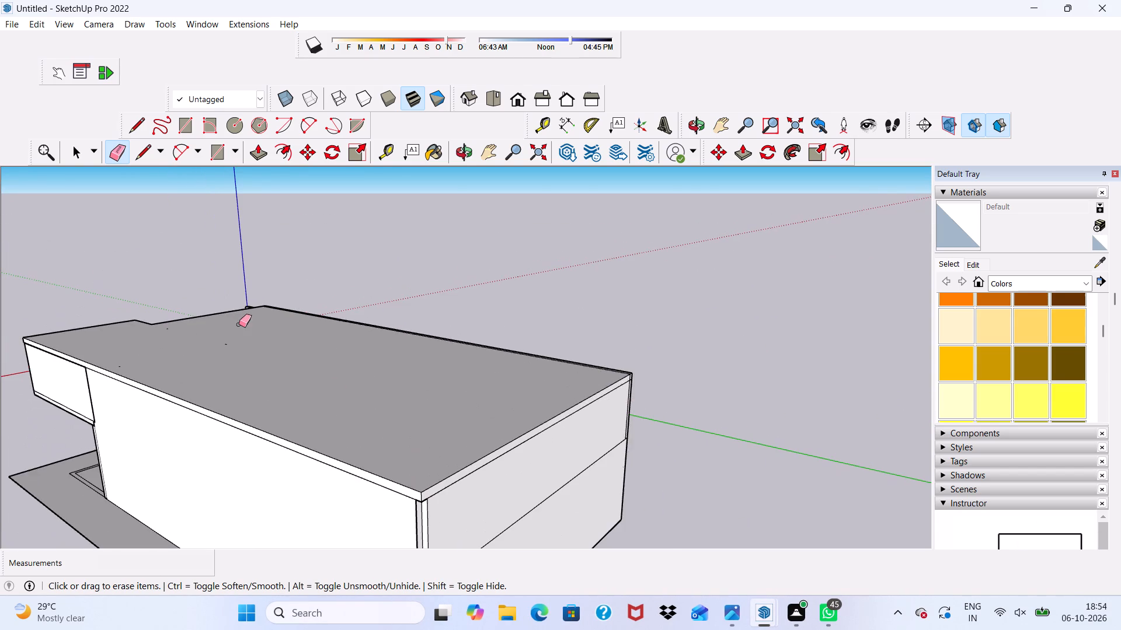
scroll(239, 324, "up", 1)
left_click_drag(224, 339, 226, 355)
scroll(228, 335, "up", 4)
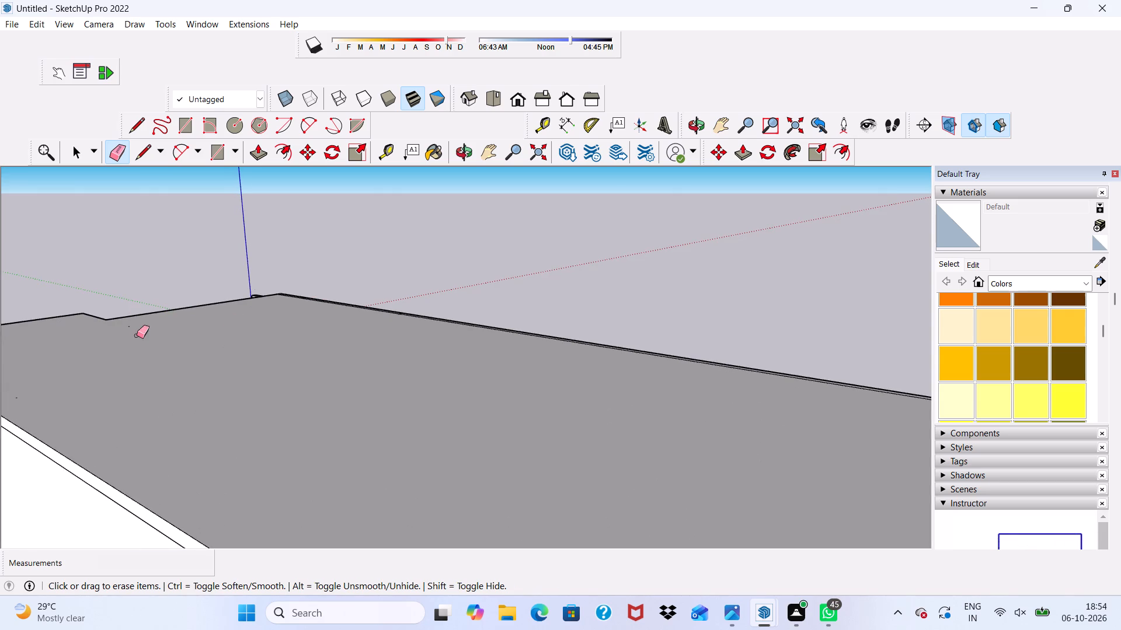
left_click_drag(134, 323, 110, 334)
left_click_drag(127, 330, 132, 328)
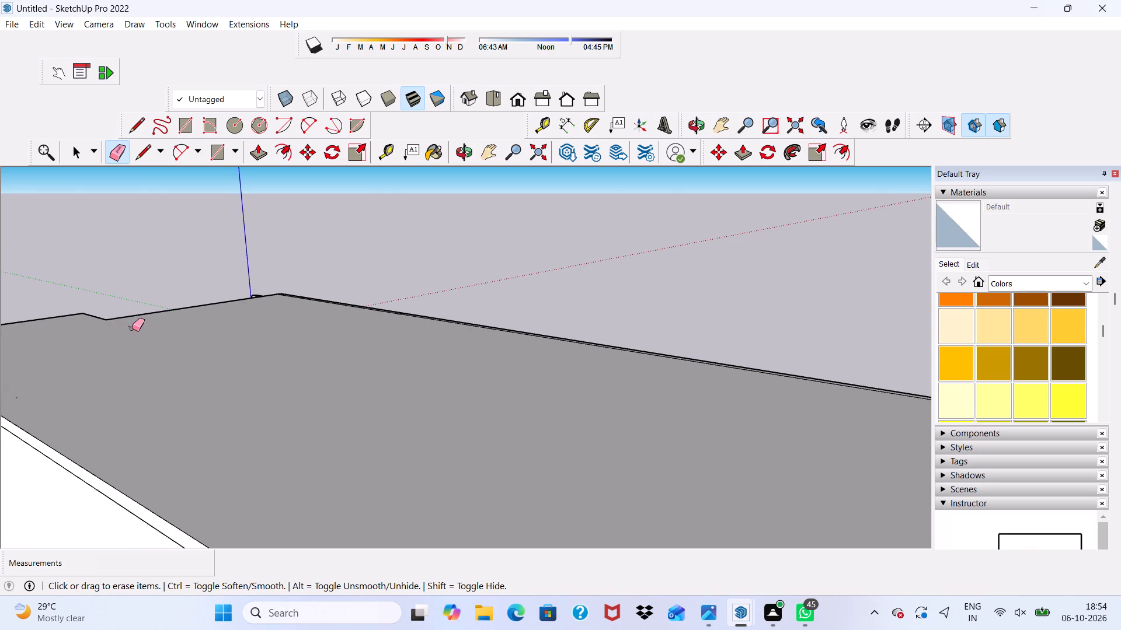
left_click_drag(132, 328, 131, 322)
left_click_drag(131, 320, 131, 325)
scroll(140, 372, "down", 4)
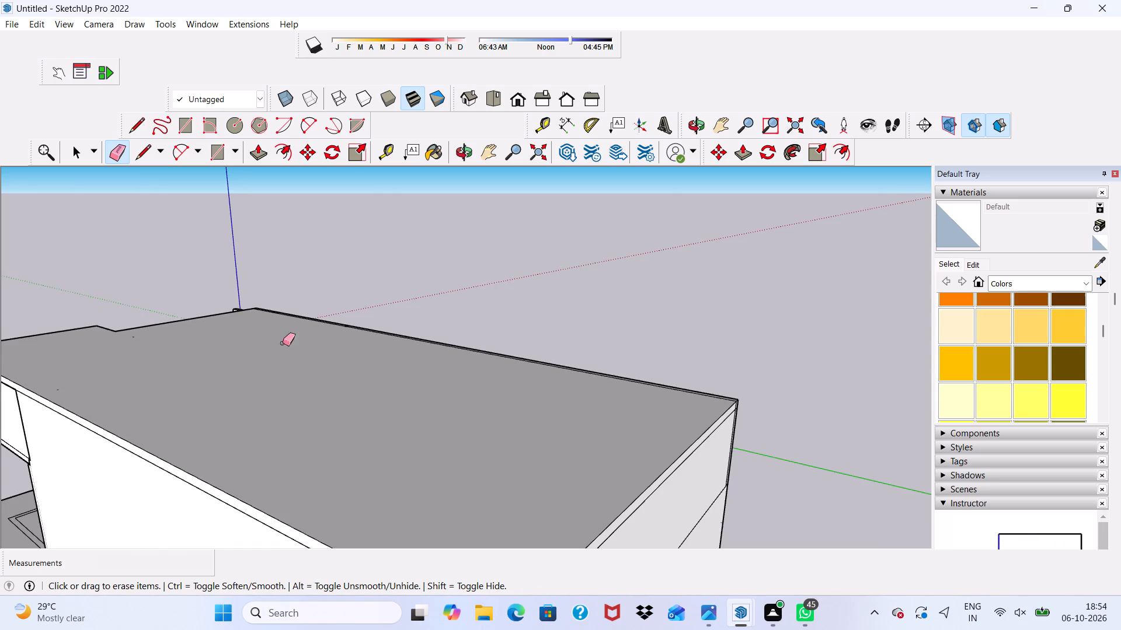
scroll(283, 343, "down", 1)
scroll(91, 359, "up", 5)
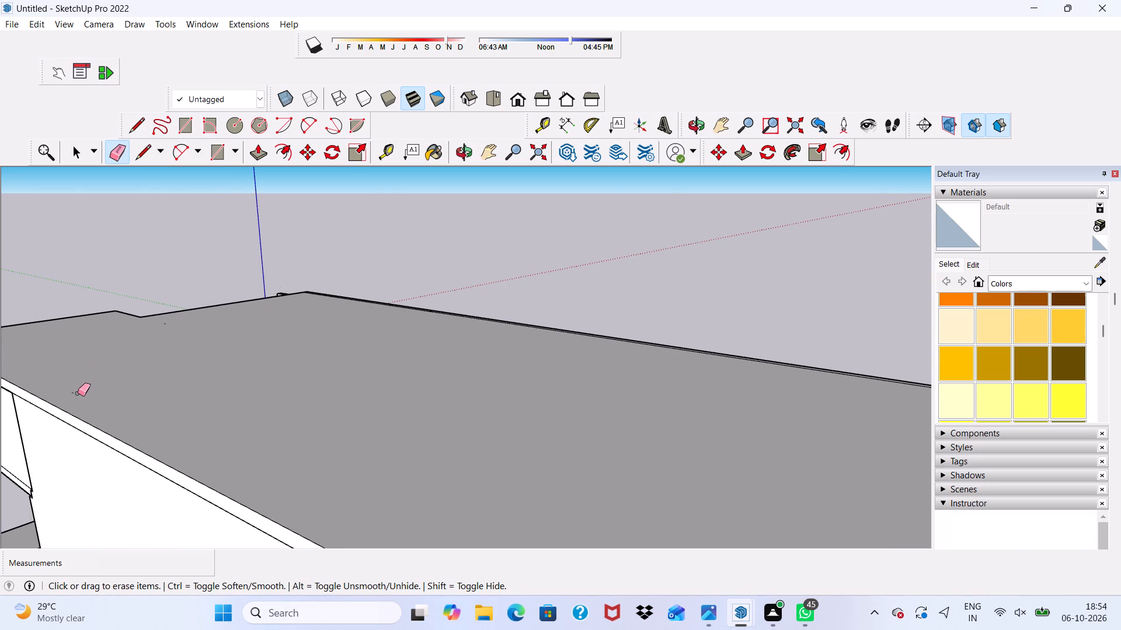
left_click_drag(78, 393, 137, 362)
left_click_drag(166, 329, 166, 319)
scroll(186, 341, "down", 1)
key("space")
scroll(205, 362, "down", 4)
middle_click_drag(205, 375, 205, 376)
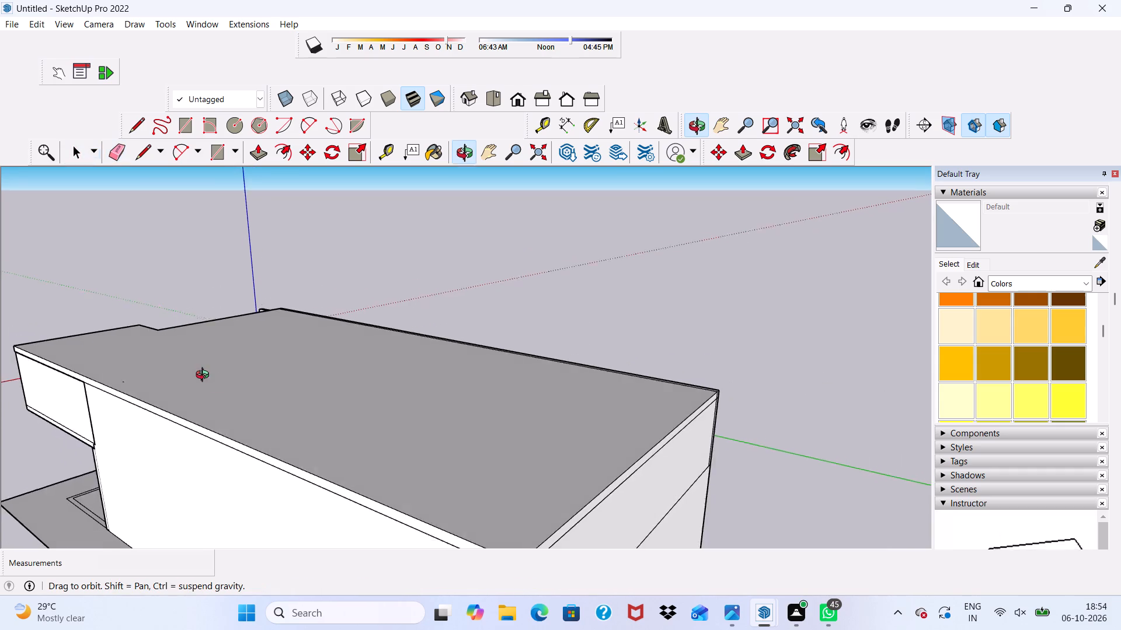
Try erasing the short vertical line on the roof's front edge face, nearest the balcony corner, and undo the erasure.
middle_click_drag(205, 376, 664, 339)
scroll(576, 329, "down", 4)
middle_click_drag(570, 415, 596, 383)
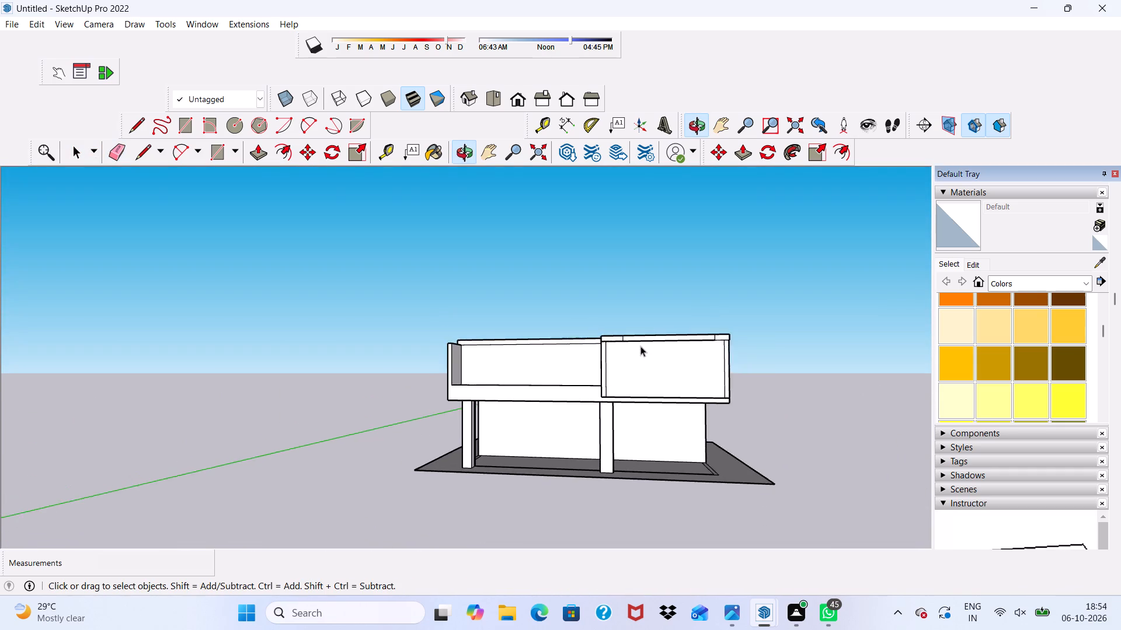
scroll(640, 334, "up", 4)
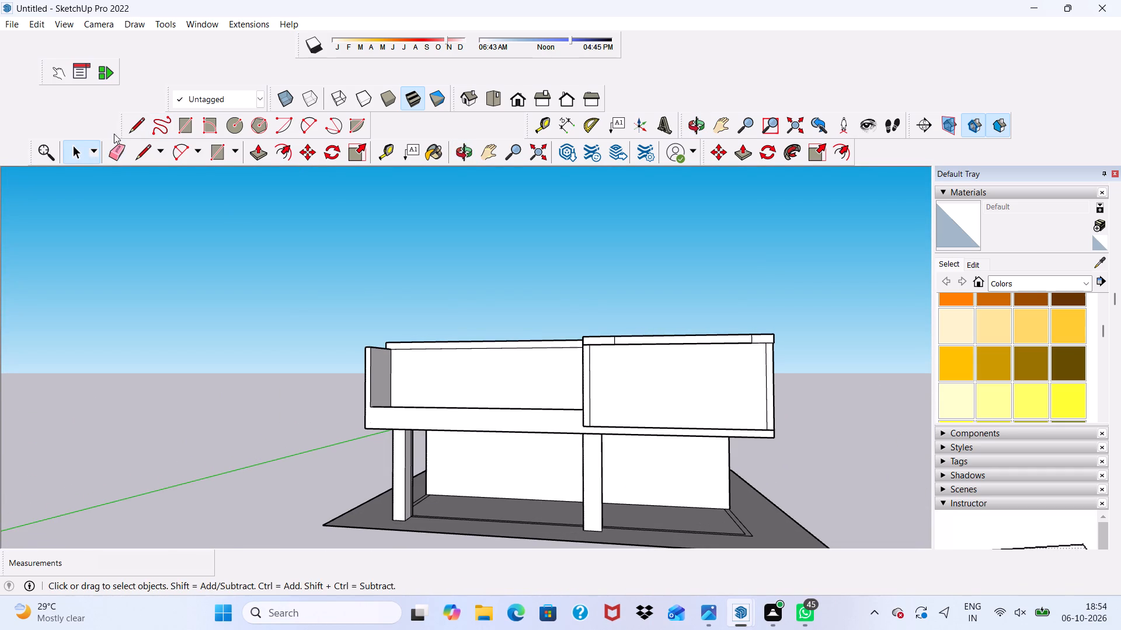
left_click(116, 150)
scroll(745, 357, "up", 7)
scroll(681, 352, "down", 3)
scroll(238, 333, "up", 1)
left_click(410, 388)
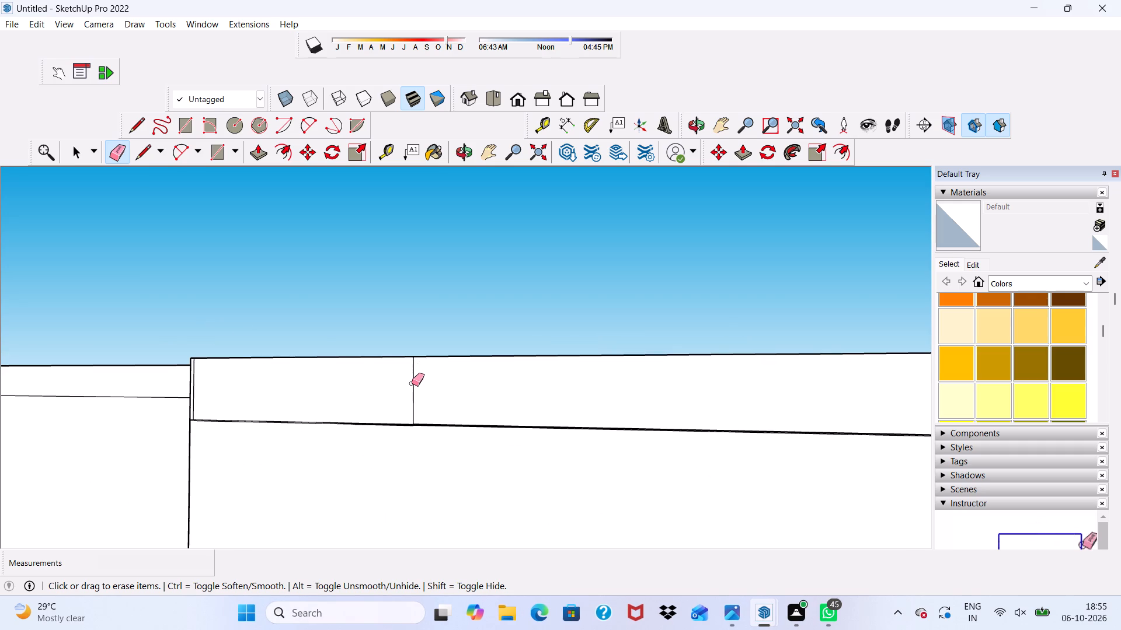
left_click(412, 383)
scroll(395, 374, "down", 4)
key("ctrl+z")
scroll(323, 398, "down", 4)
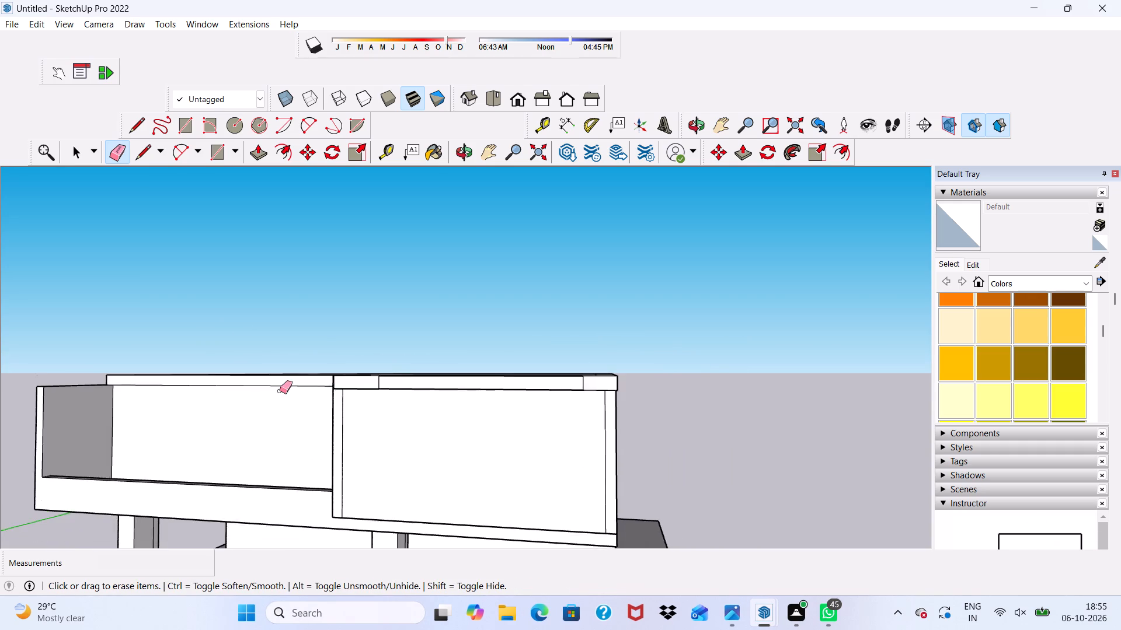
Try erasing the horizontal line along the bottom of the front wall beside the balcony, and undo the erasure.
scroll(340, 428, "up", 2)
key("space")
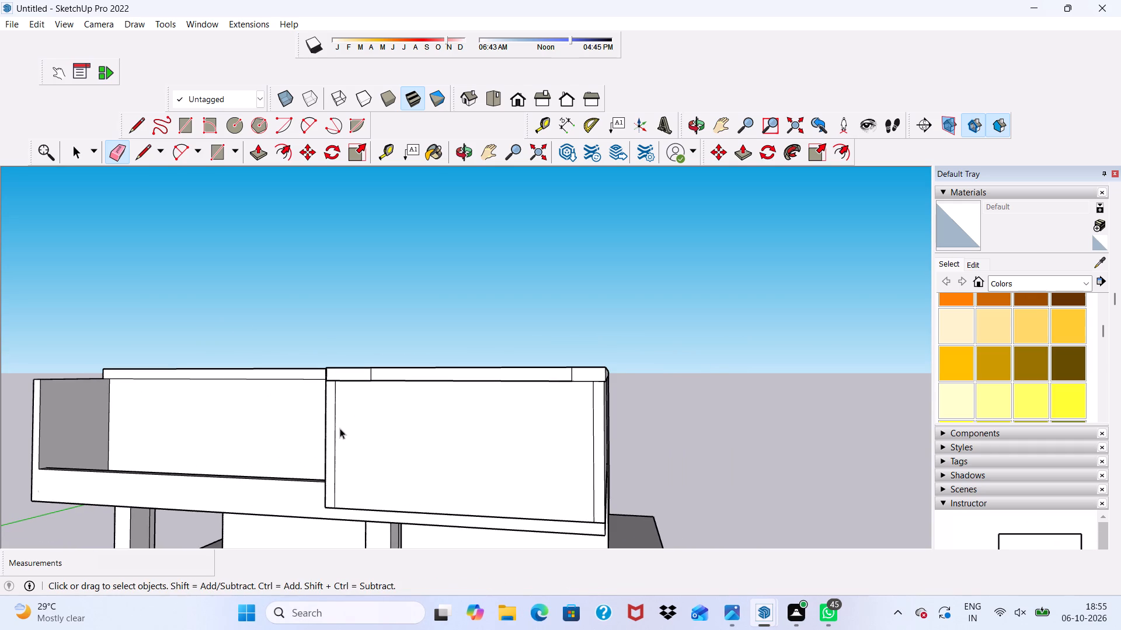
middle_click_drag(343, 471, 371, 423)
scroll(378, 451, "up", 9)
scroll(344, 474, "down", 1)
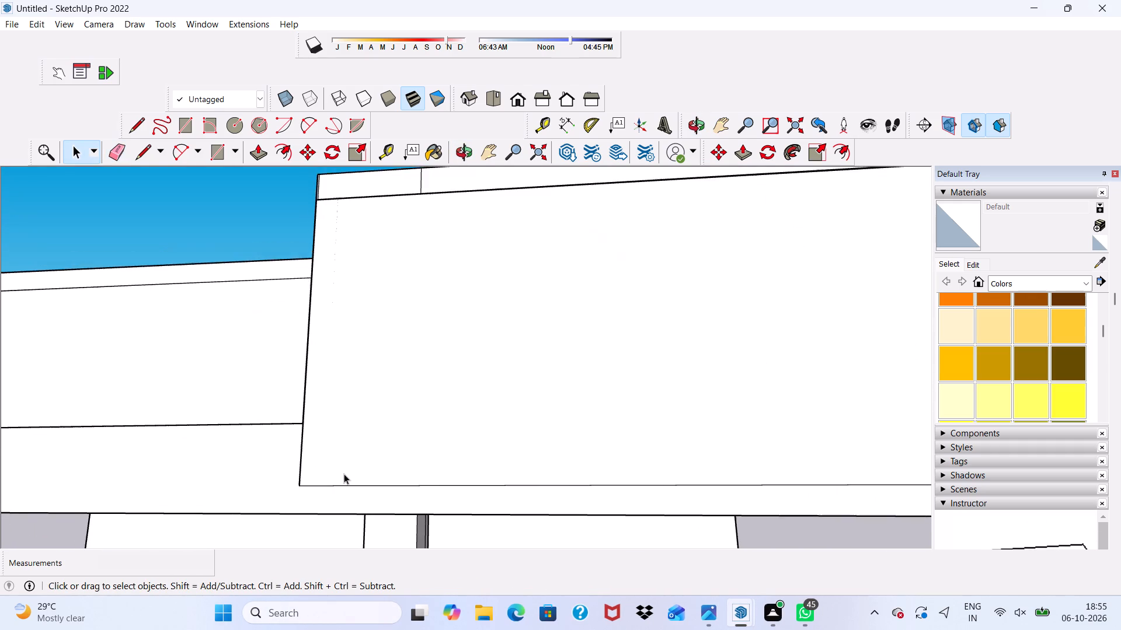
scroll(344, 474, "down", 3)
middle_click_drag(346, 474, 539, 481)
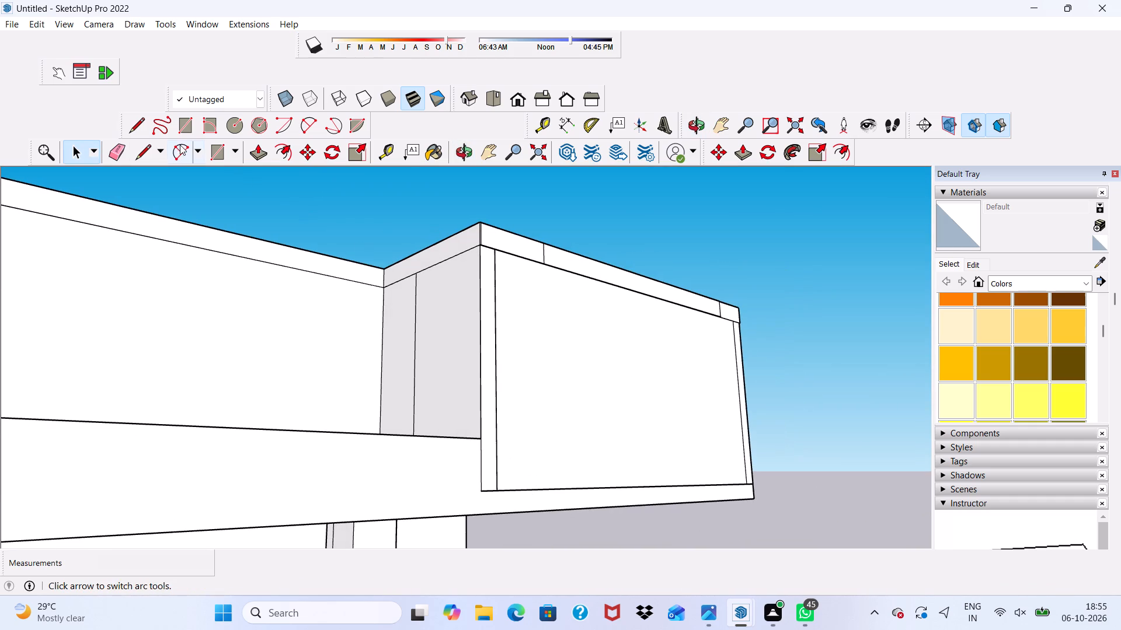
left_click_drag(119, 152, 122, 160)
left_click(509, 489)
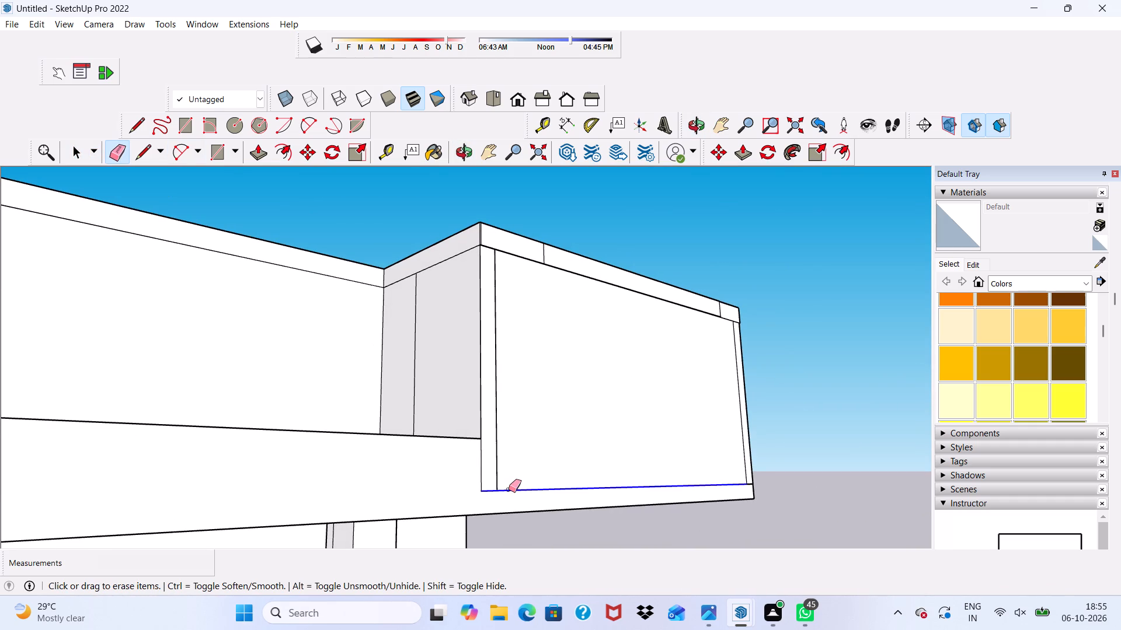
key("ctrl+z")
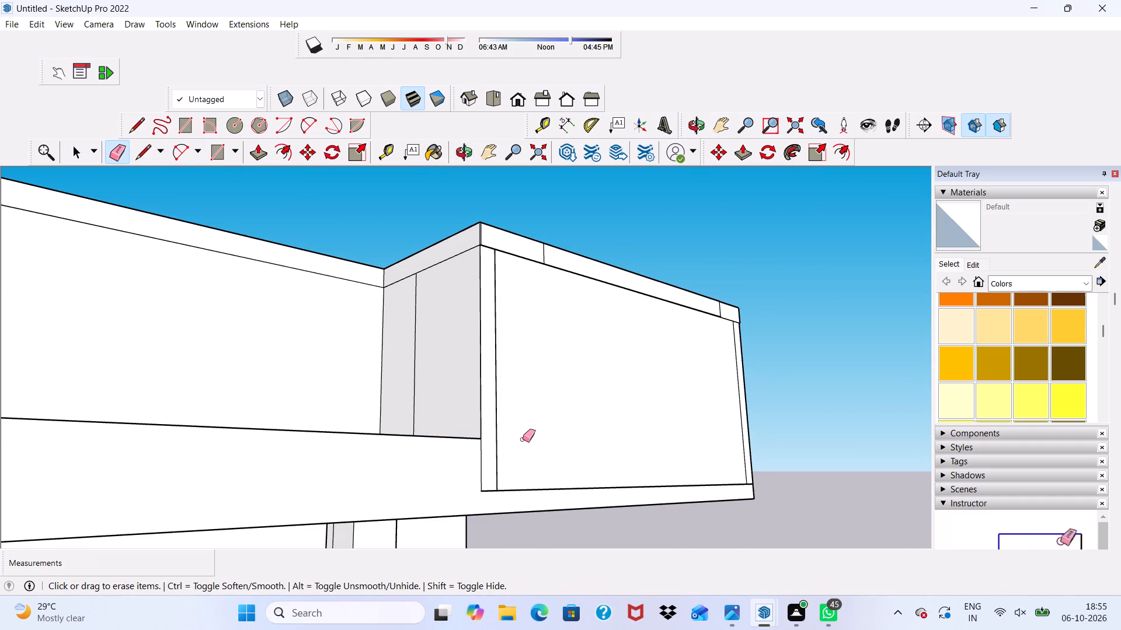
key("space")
Examine the upper storey's front, balcony recess and roof edge from below, head-on and above.
scroll(523, 439, "down", 8)
middle_click_drag(572, 506, 397, 488)
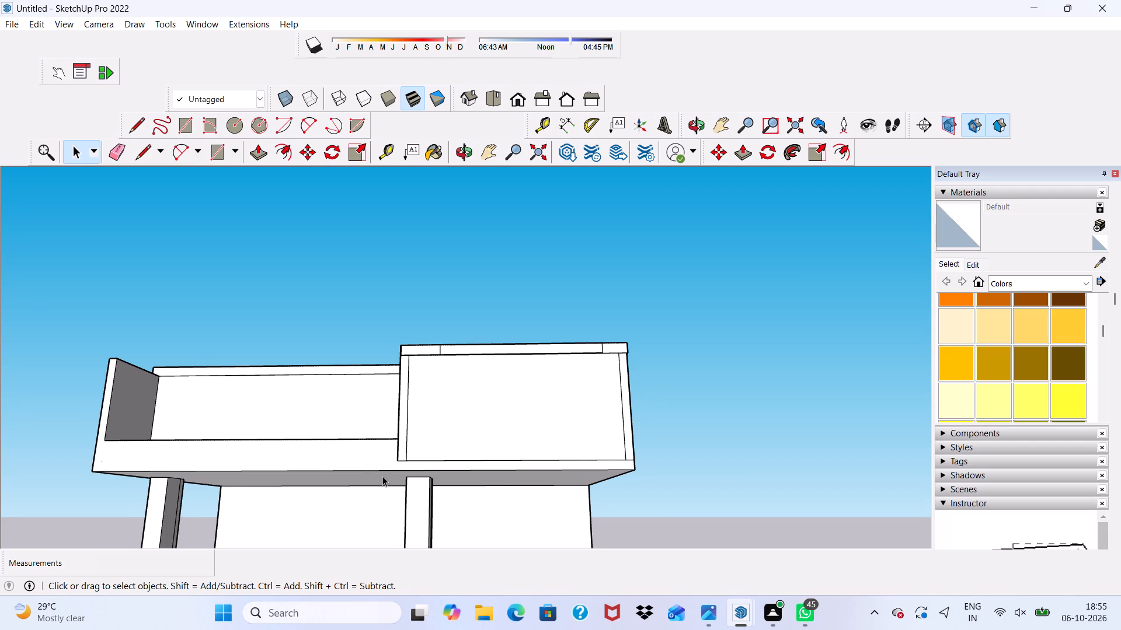
scroll(382, 476, "down", 2)
middle_click_drag(398, 422, 419, 463)
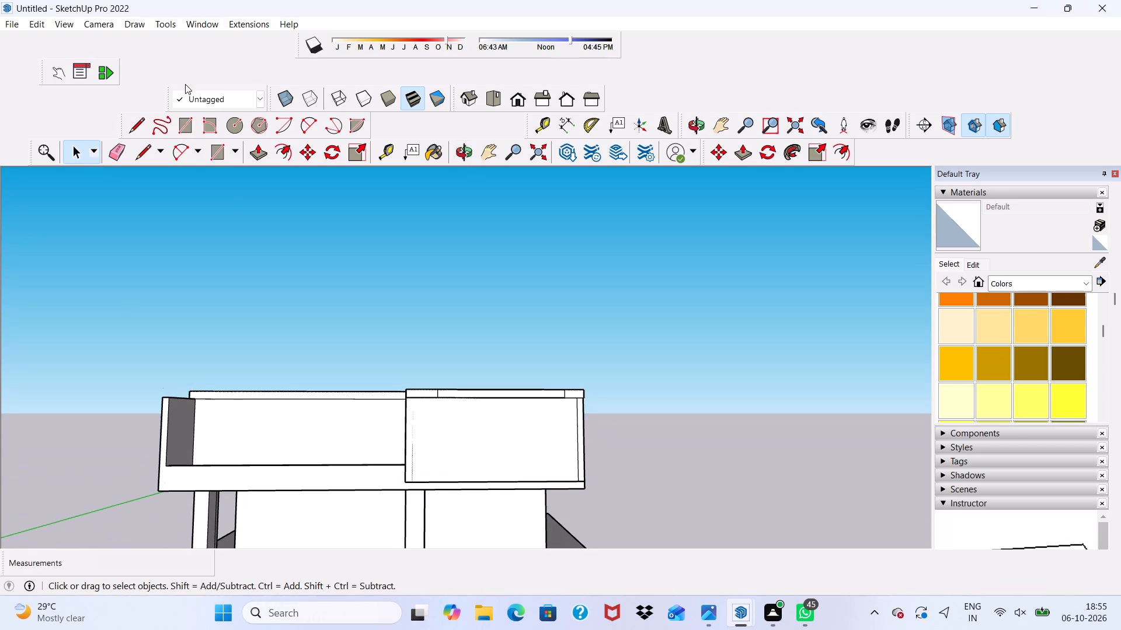
left_click_drag(183, 128, 203, 146)
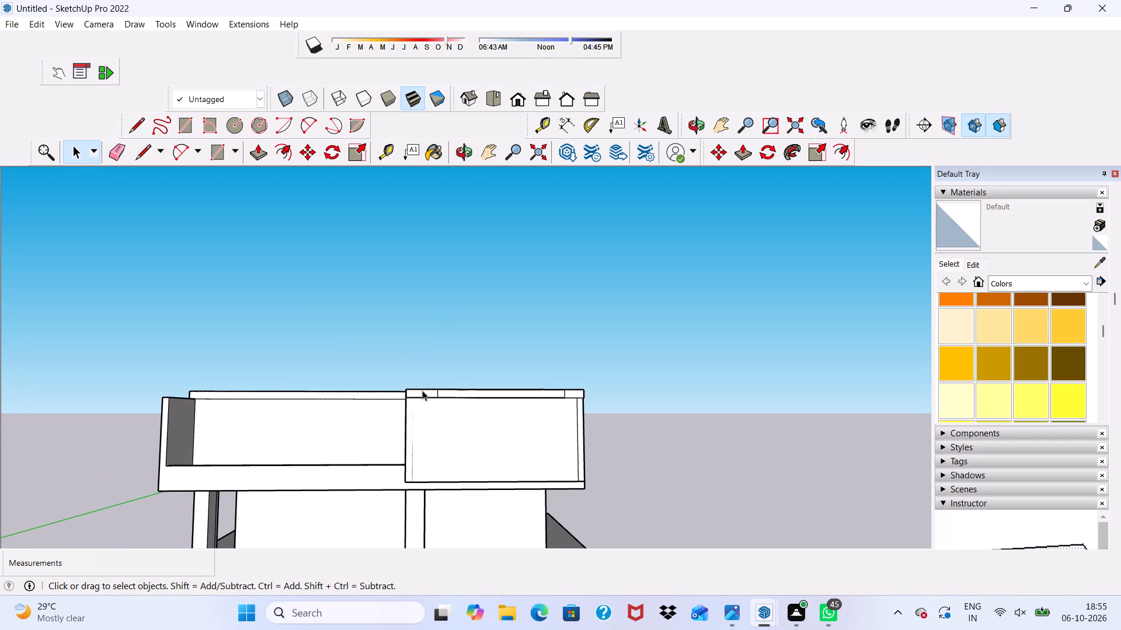
scroll(440, 426, "down", 1)
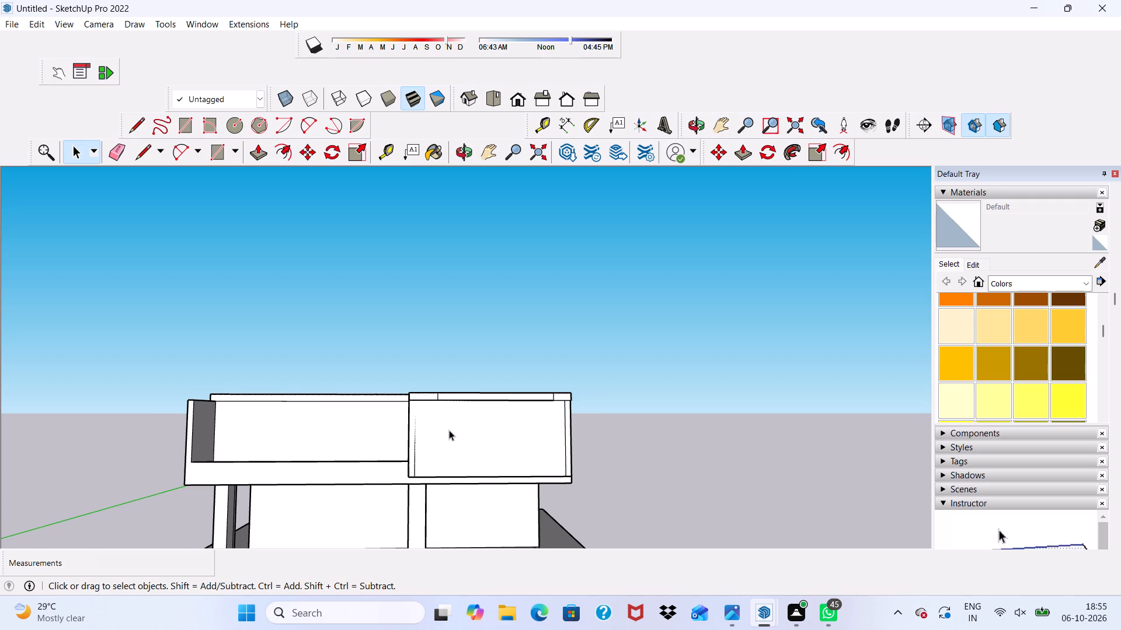
middle_click_drag(452, 433, 468, 486)
scroll(430, 475, "up", 4)
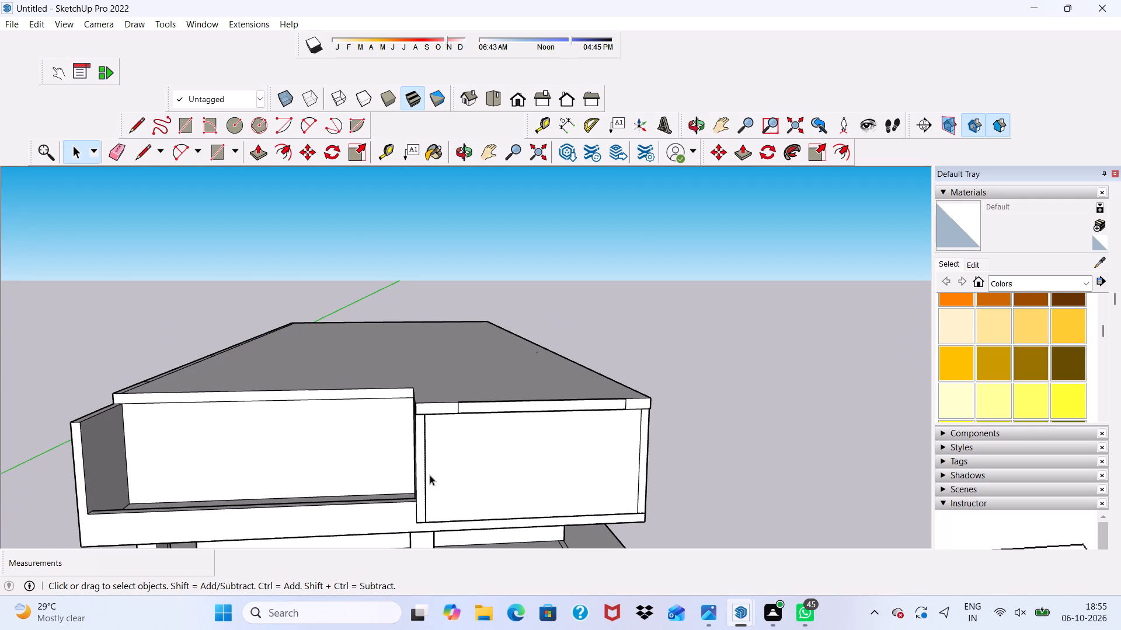
middle_click_drag(423, 466, 494, 454)
scroll(423, 466, "down", 1)
scroll(494, 454, "up", 2)
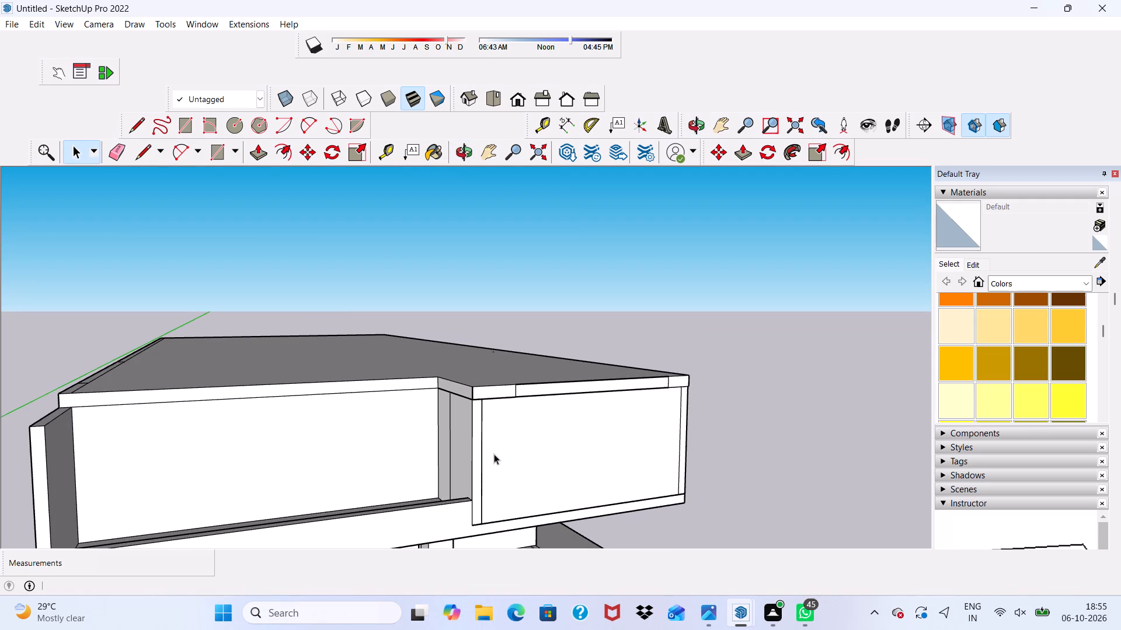
key("space")
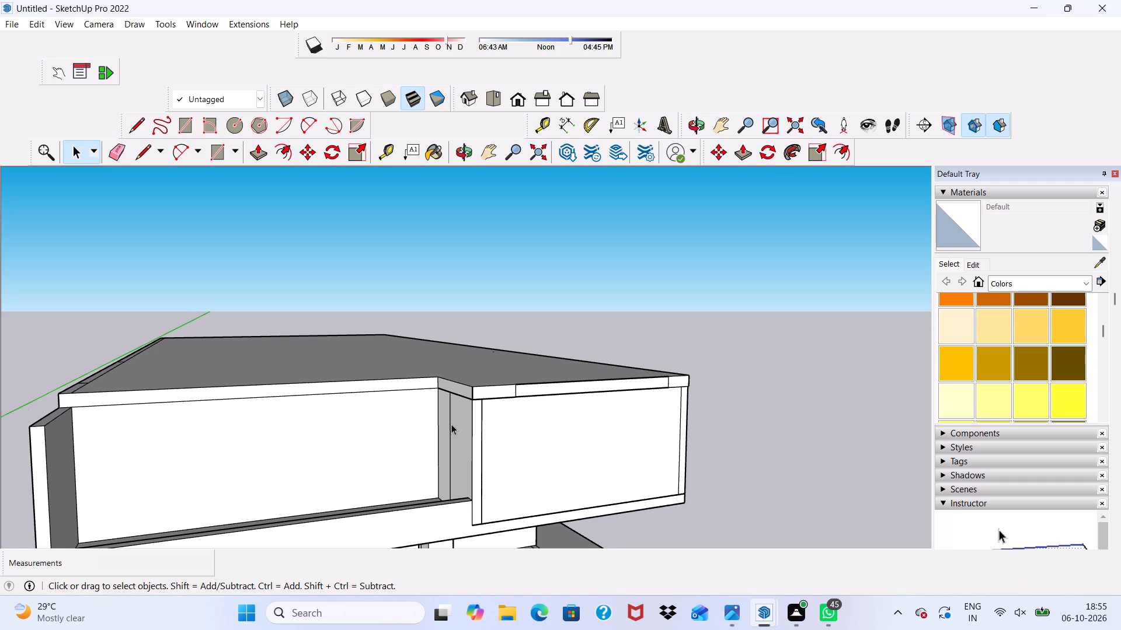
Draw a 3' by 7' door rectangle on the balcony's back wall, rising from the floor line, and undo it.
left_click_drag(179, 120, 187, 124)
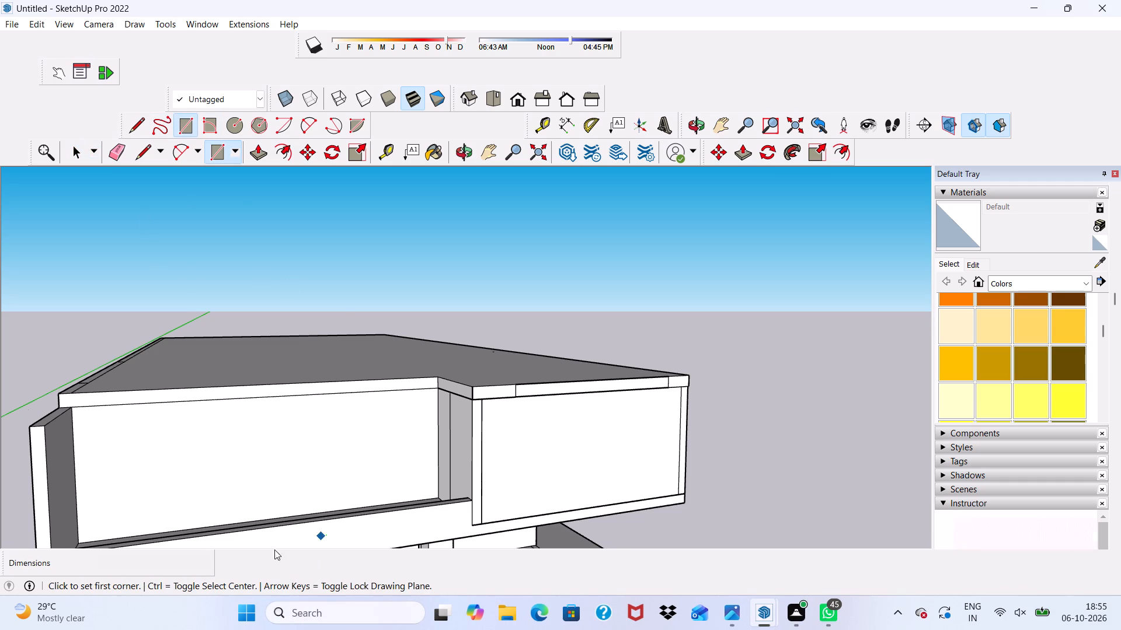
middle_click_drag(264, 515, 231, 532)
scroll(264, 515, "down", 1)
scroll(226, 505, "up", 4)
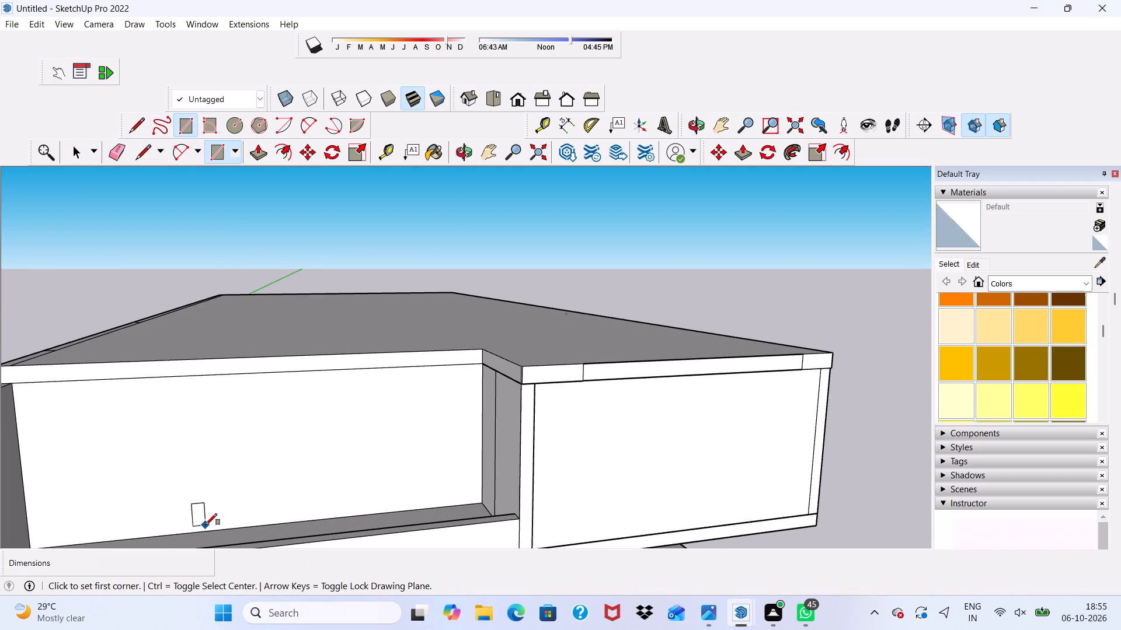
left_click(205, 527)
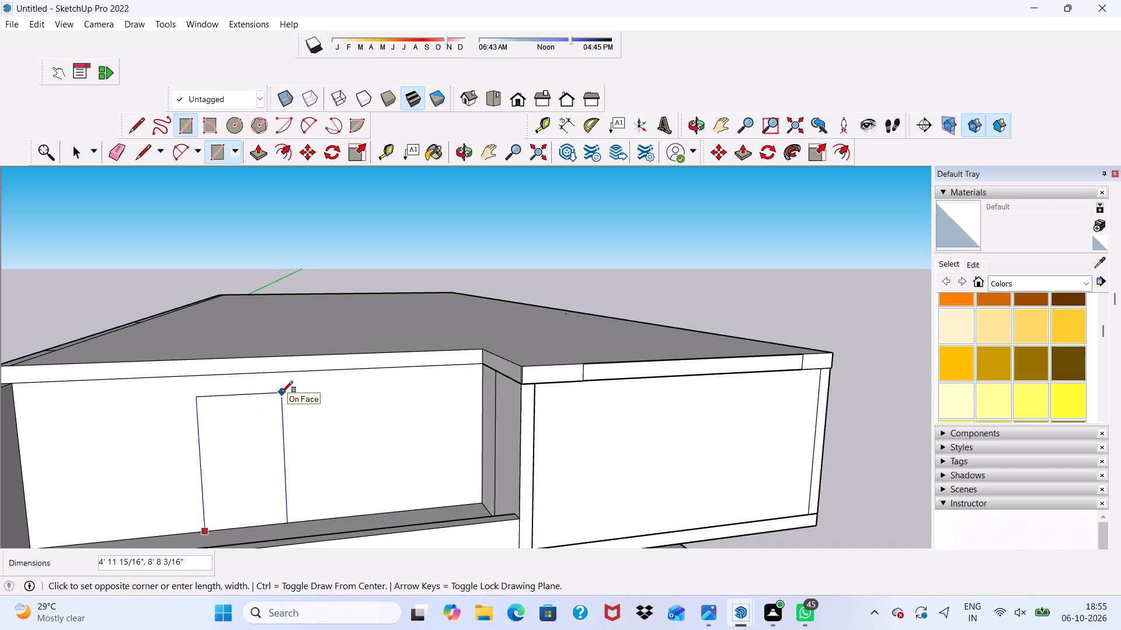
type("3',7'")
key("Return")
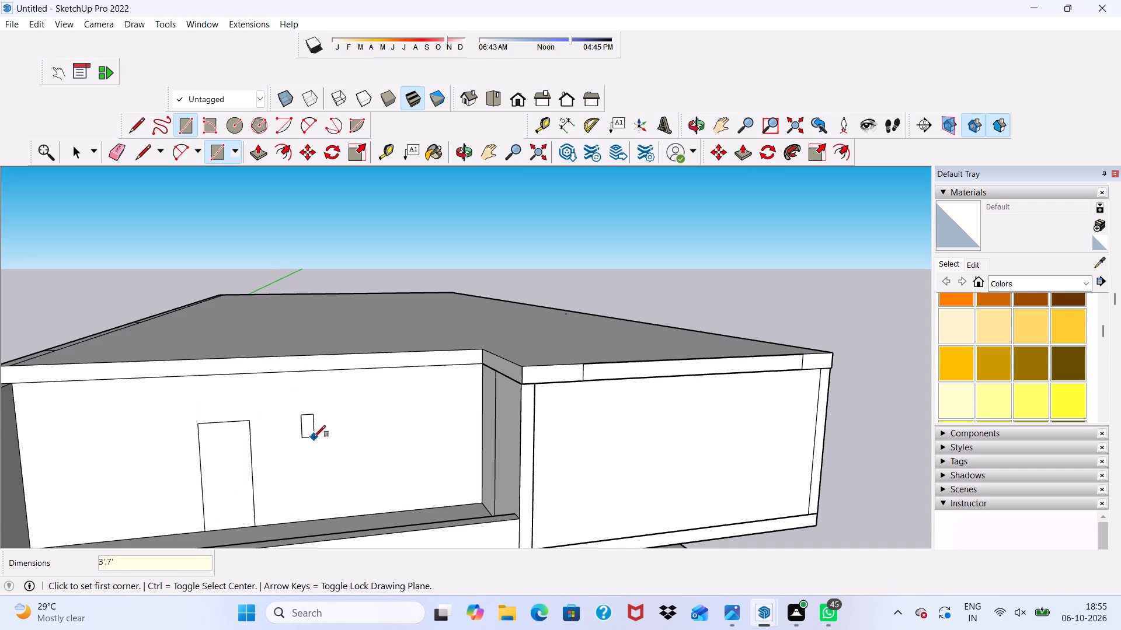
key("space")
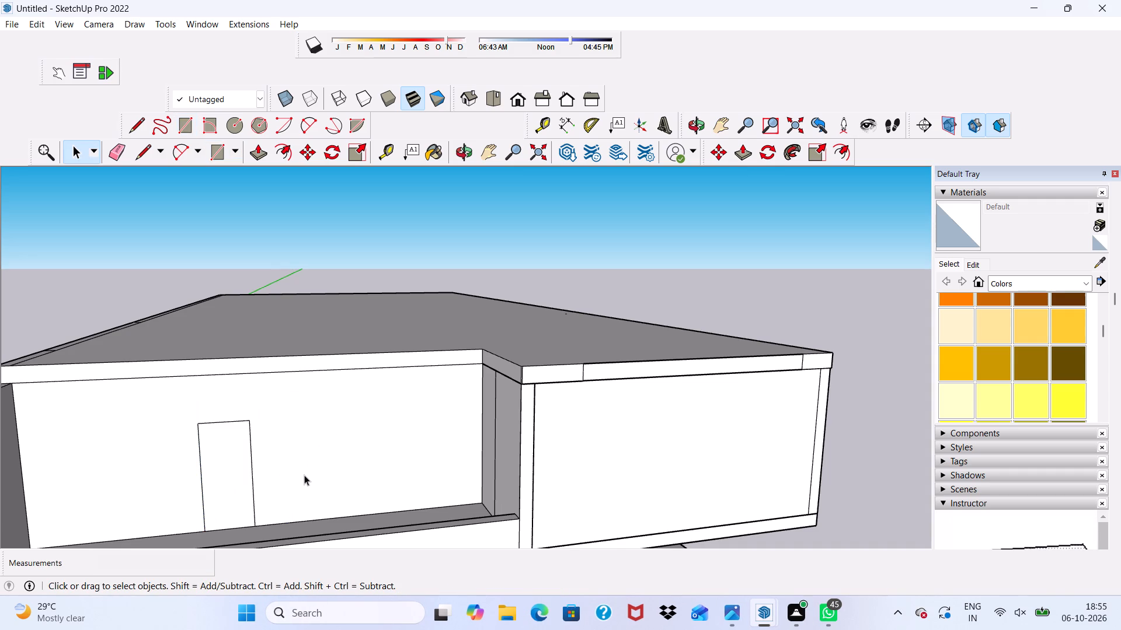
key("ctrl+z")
Draw a 7'-wide rectangle for an opening on the balcony's back wall, starting from the floor line.
left_click_drag(181, 127, 190, 144)
scroll(182, 393, "up", 2)
scroll(197, 445, "down", 4)
left_click_drag(186, 121, 185, 142)
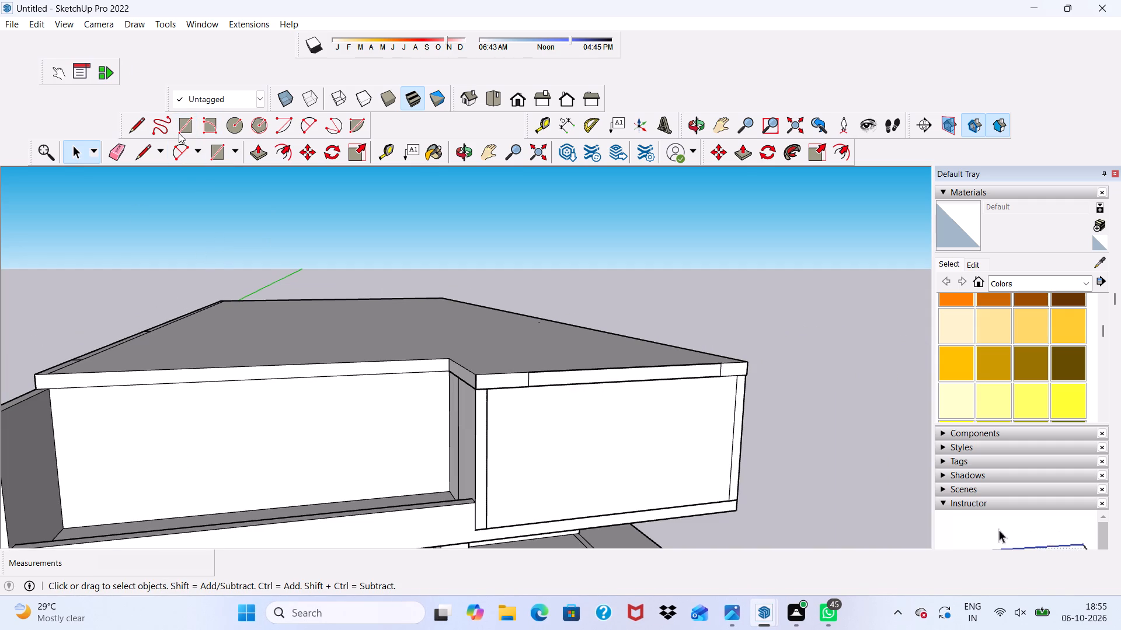
left_click(177, 116)
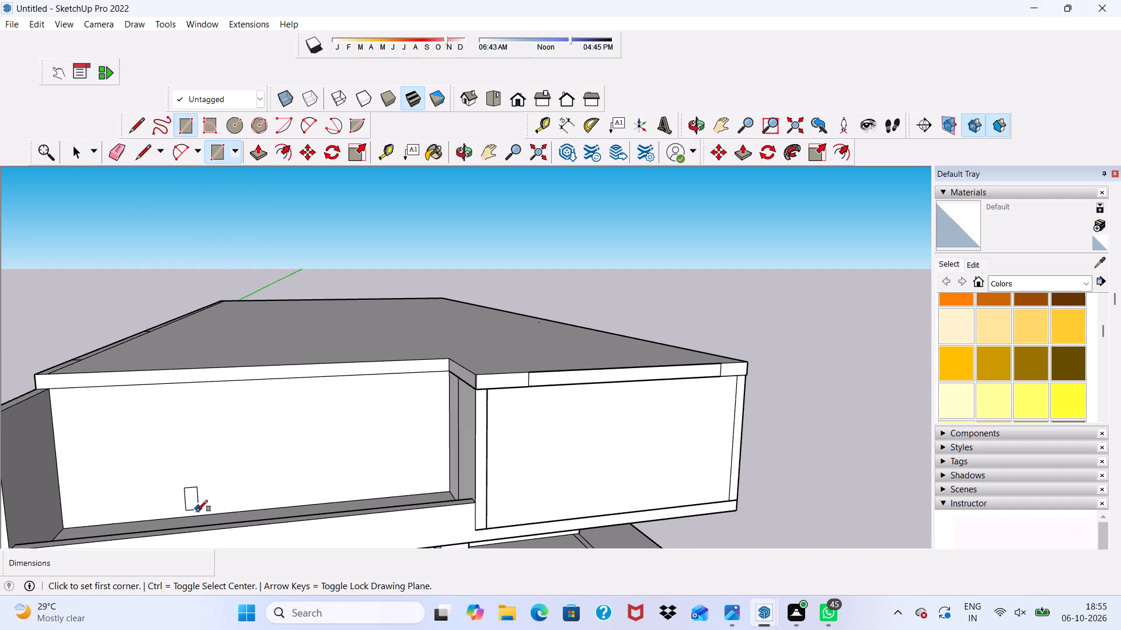
left_click(195, 513)
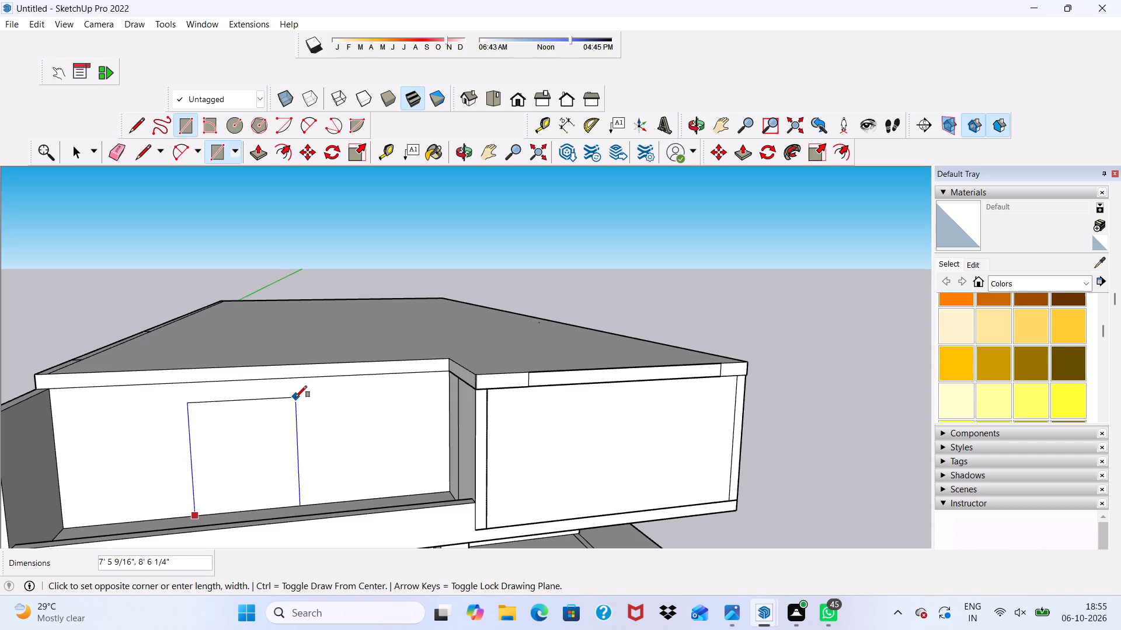
type("7',")
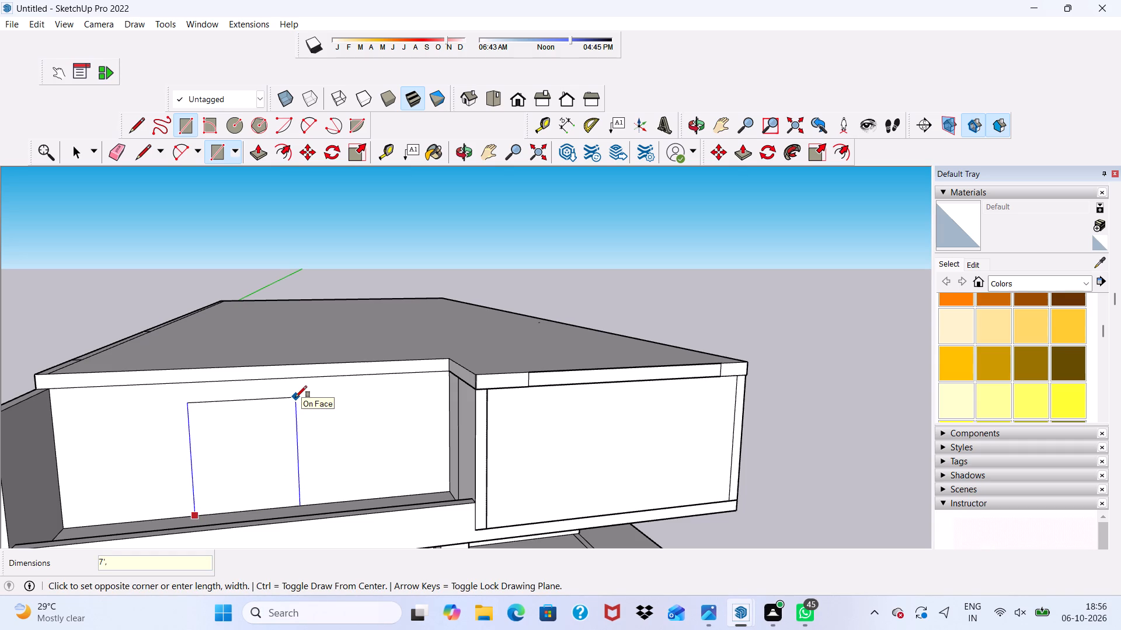
Complete the door rectangle on the upper-floor balcony wall with a height of 7'.
type("7'")
key("Return")
key("space")
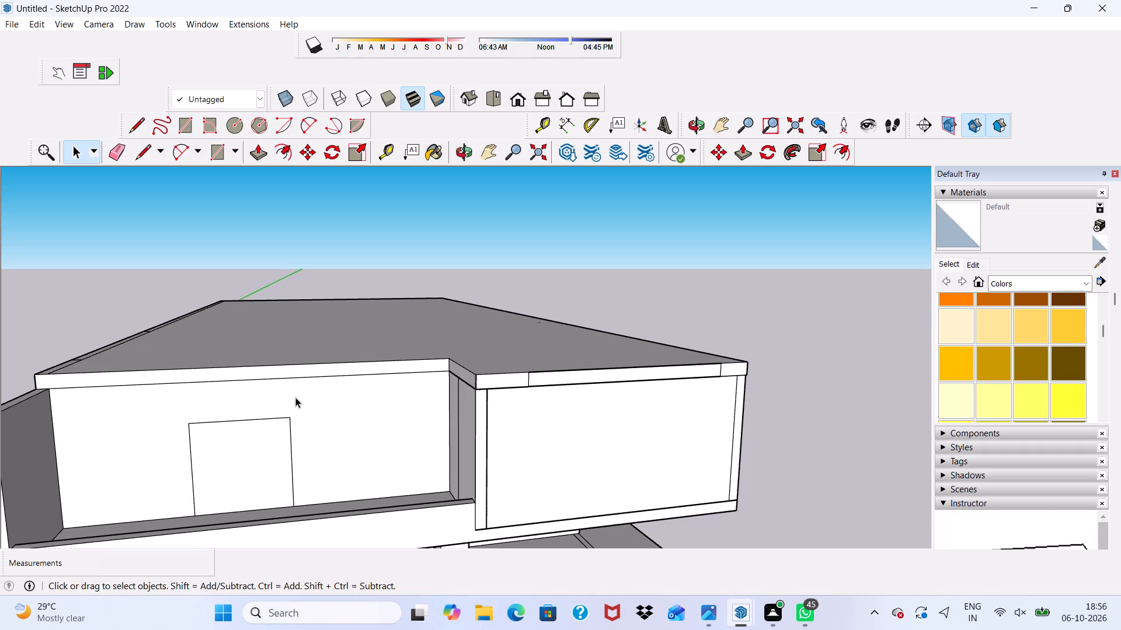
Offset the door rectangle's side and top edges outward by about 9 1/2" to form the frame outline.
left_click(279, 153)
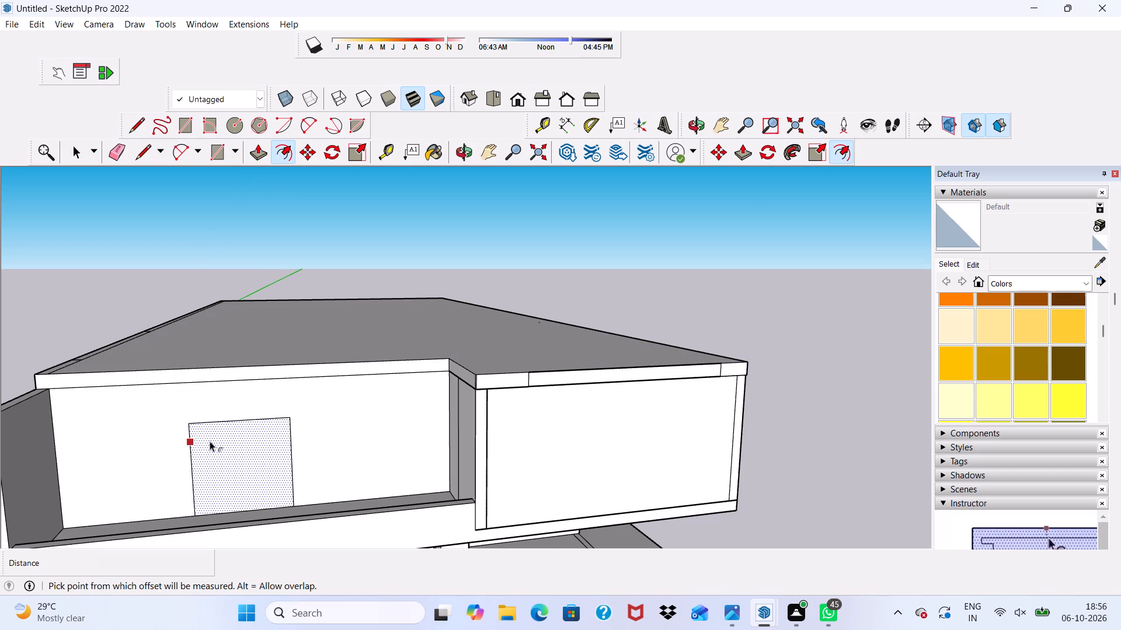
left_click(207, 435)
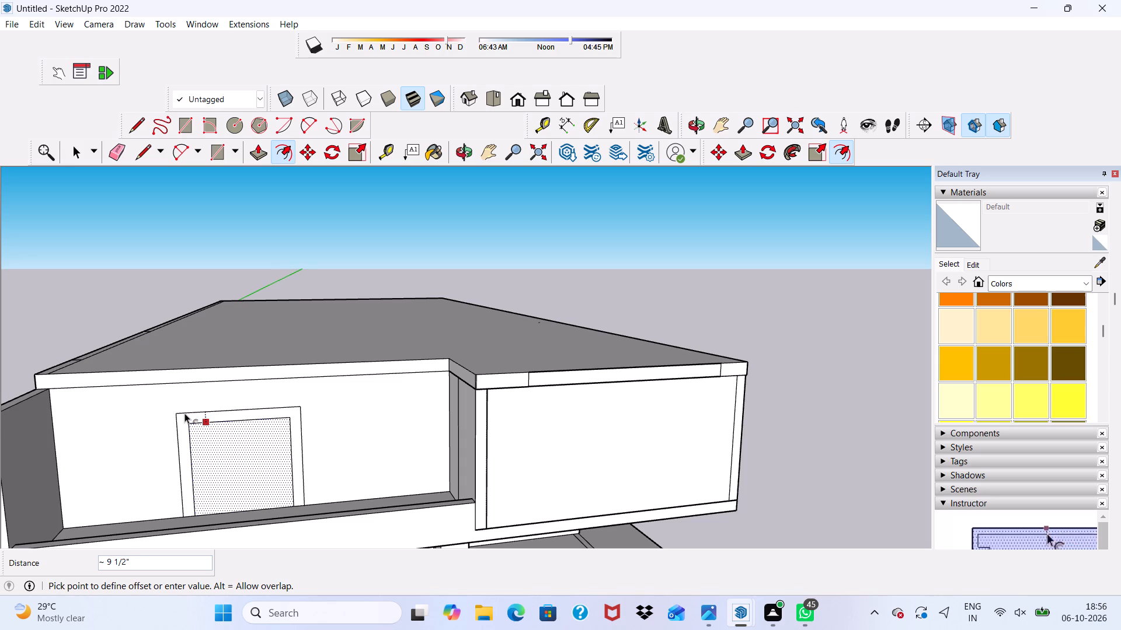
left_click(184, 413)
key("space")
left_click(97, 295)
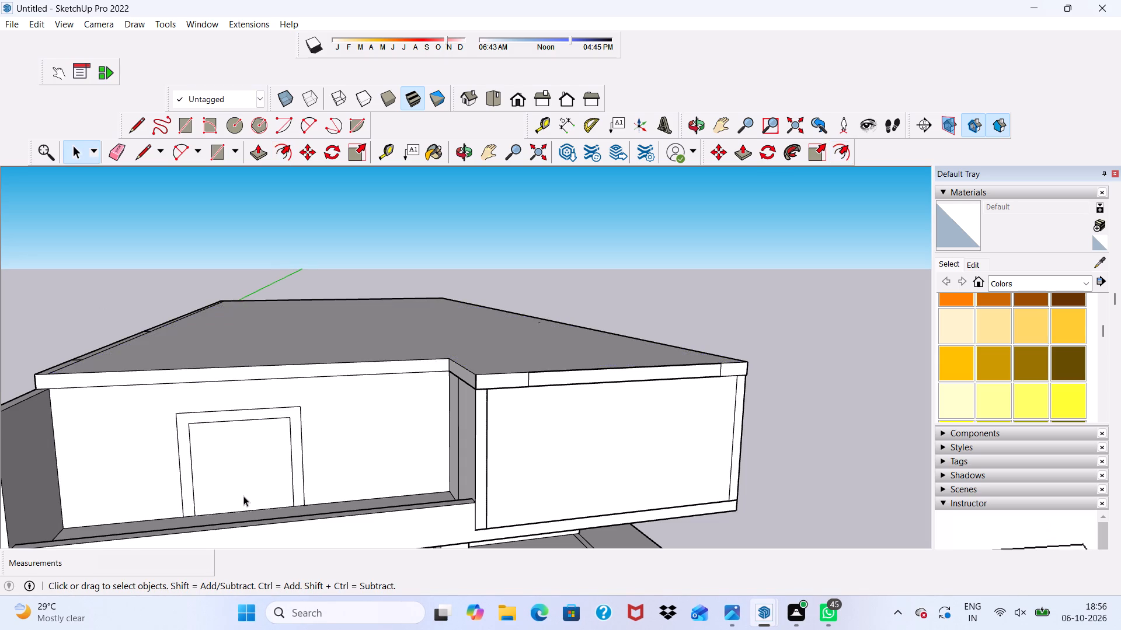
Draw a vertical strip about 8" wide and 7' high from the door's inner top edge midpoint to the floor.
scroll(243, 497, "up", 3)
scroll(243, 497, "down", 1)
middle_click_drag(244, 496, 95, 481)
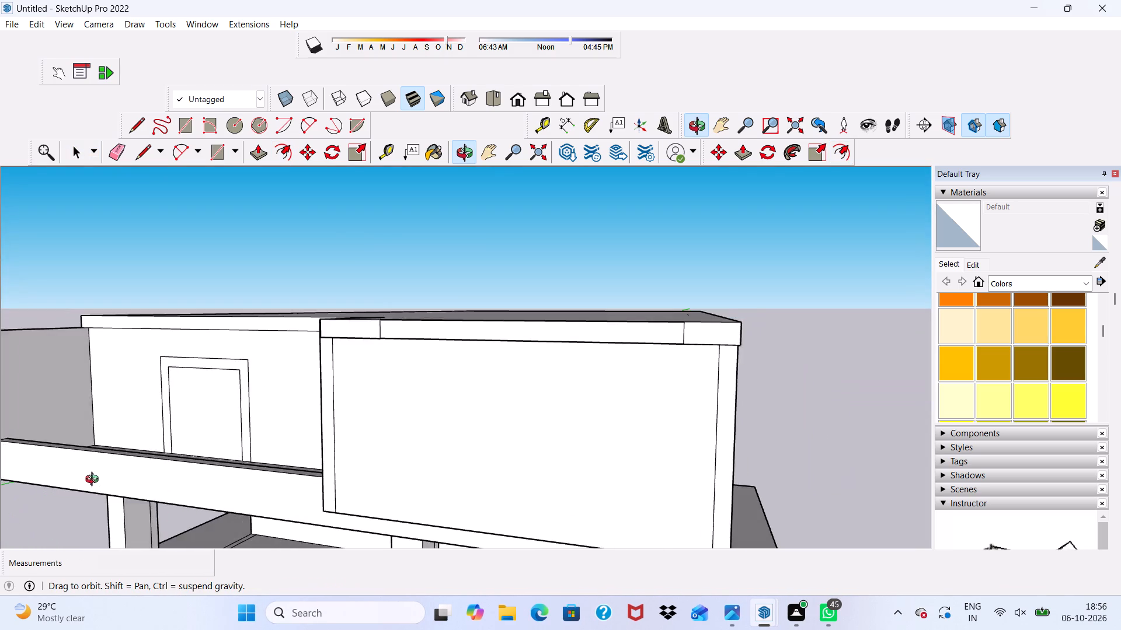
middle_click_drag(95, 481, 210, 466)
scroll(210, 466, "up", 3)
scroll(216, 440, "down", 3)
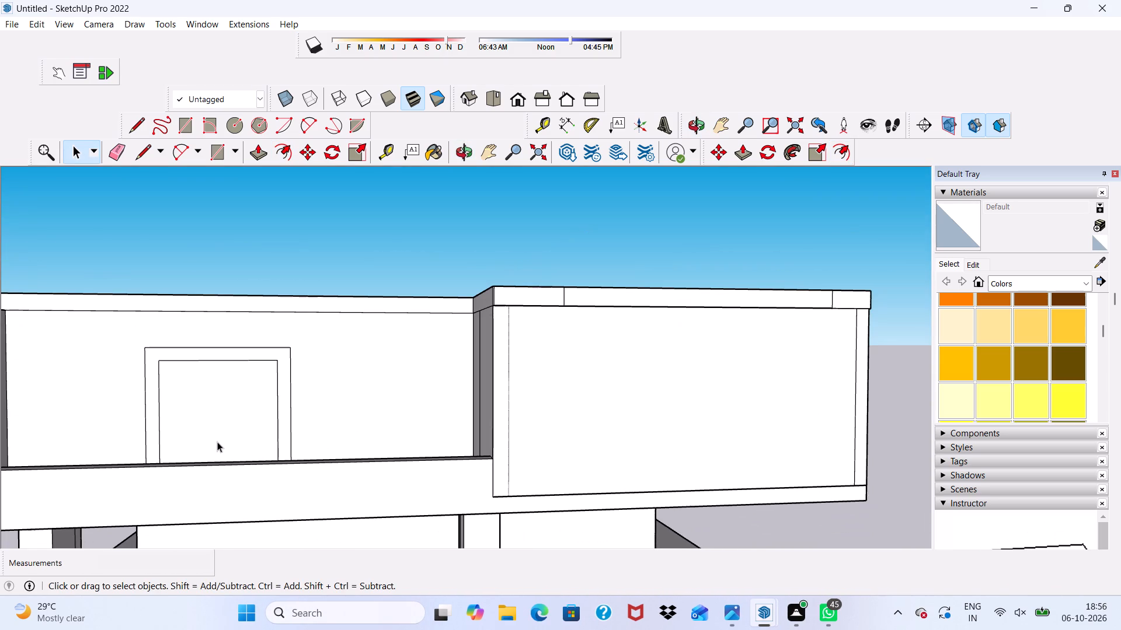
scroll(252, 380, "down", 3)
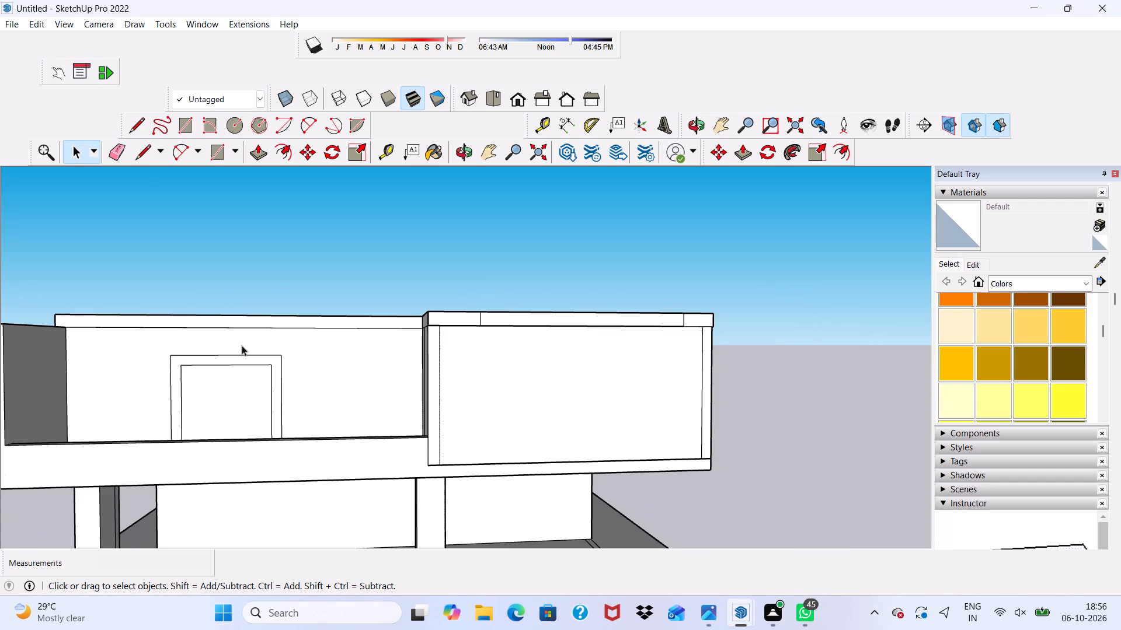
left_click(180, 123)
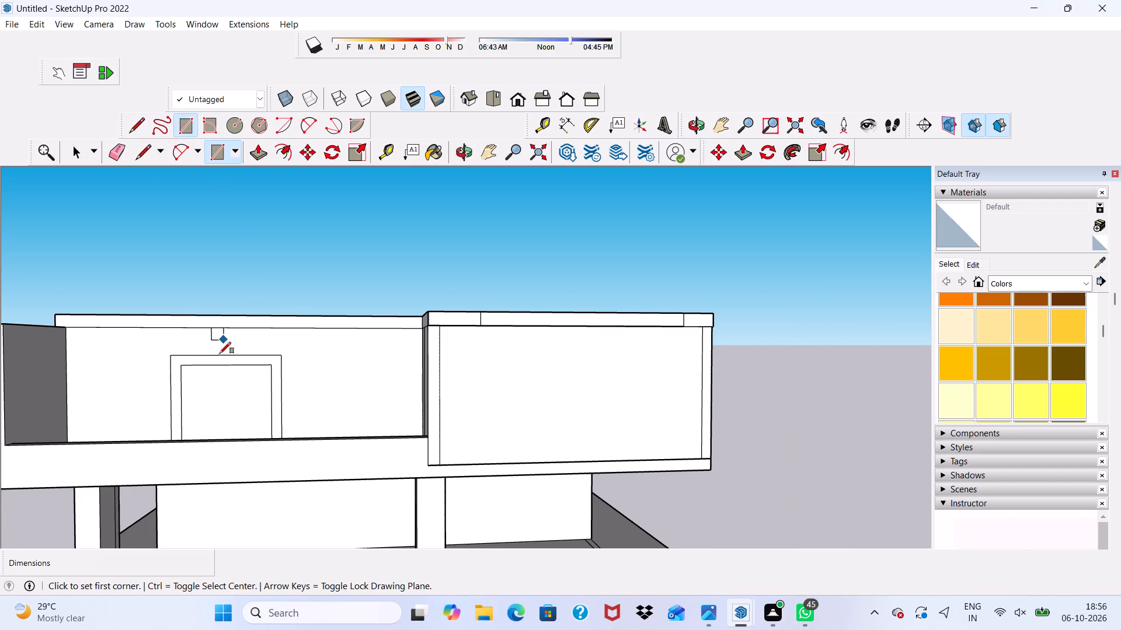
scroll(215, 377, "up", 3)
left_click(228, 363)
scroll(245, 402, "down", 4)
middle_click_drag(255, 423, 264, 499)
scroll(263, 493, "up", 5)
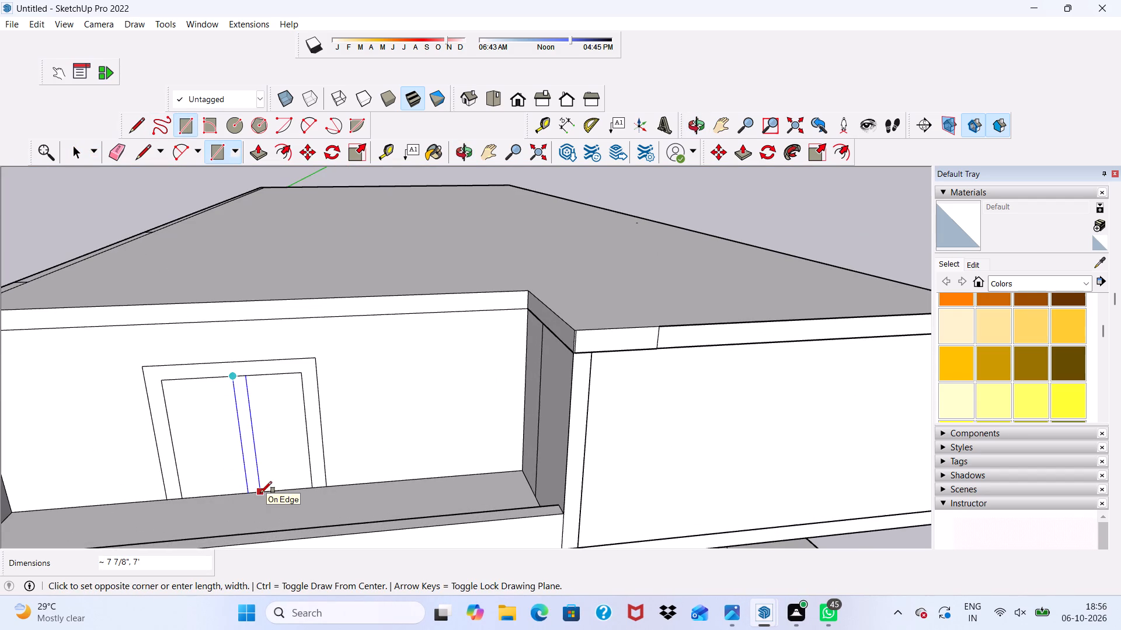
left_click(257, 494)
key("space")
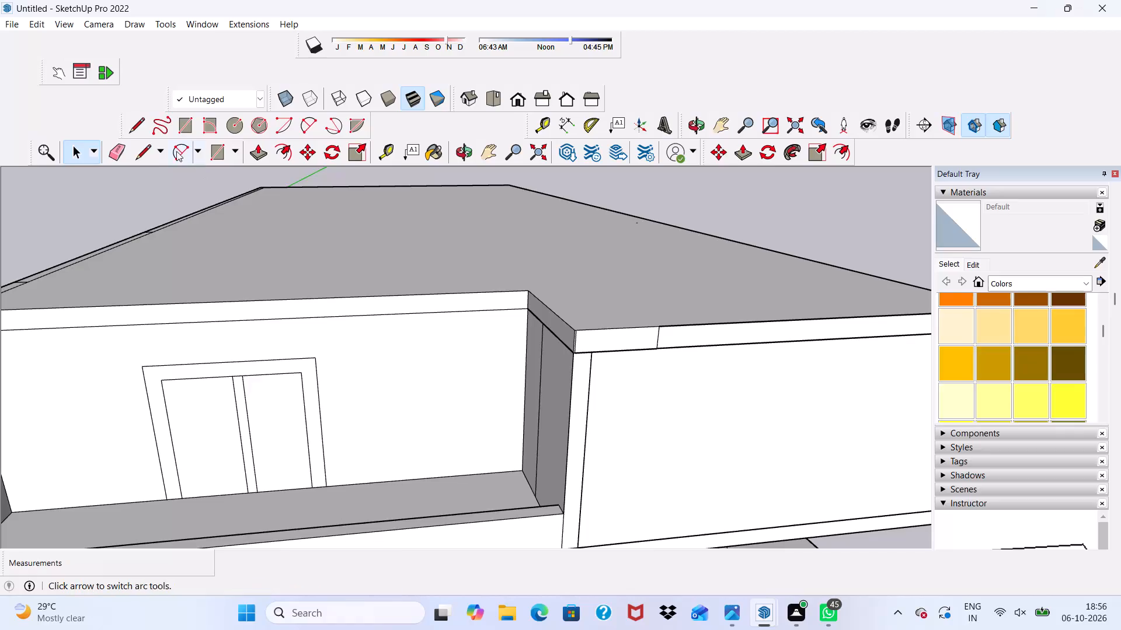
Erase the short top edge of the middle strip so it joins the surrounding door frame.
left_click(119, 149)
scroll(289, 375, "up", 6)
scroll(211, 383, "up", 2)
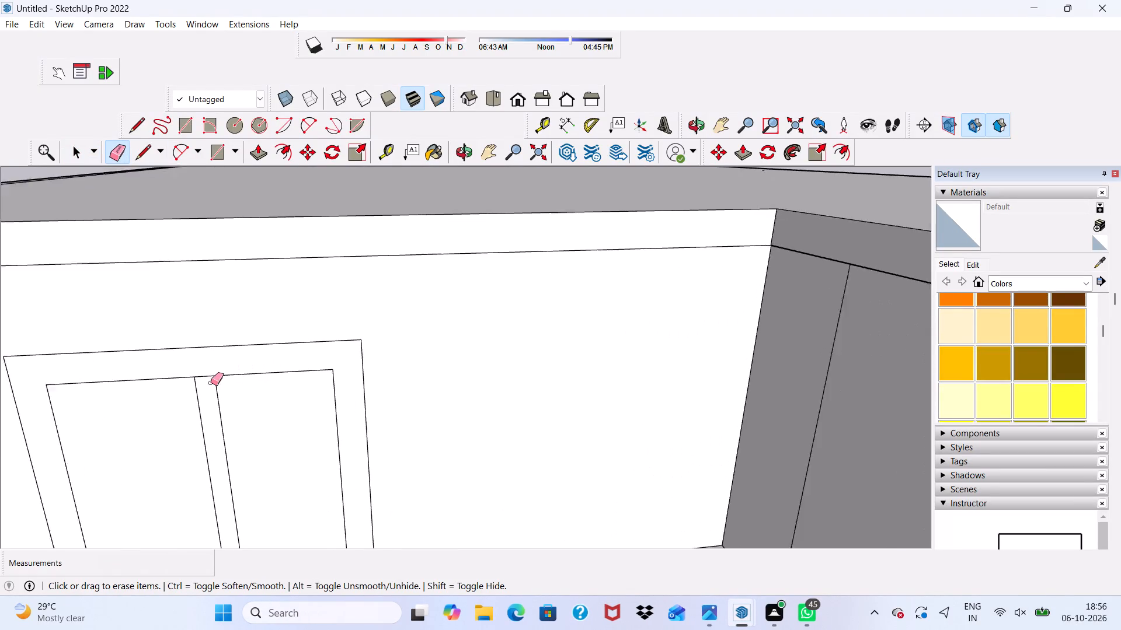
left_click_drag(201, 372, 203, 377)
scroll(207, 356, "down", 3)
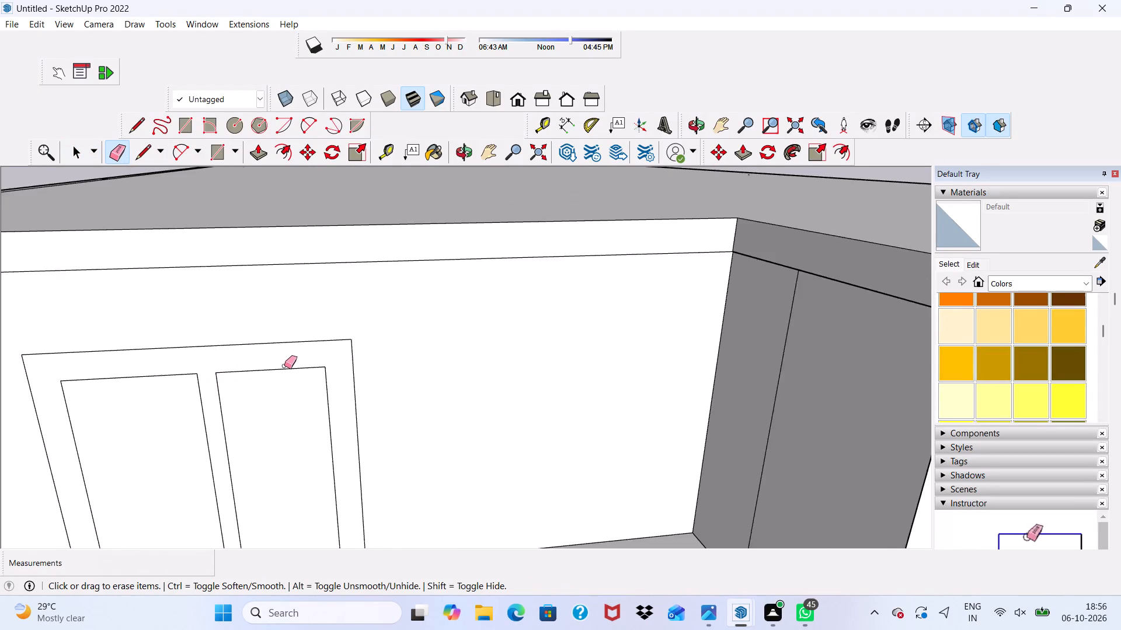
key("space")
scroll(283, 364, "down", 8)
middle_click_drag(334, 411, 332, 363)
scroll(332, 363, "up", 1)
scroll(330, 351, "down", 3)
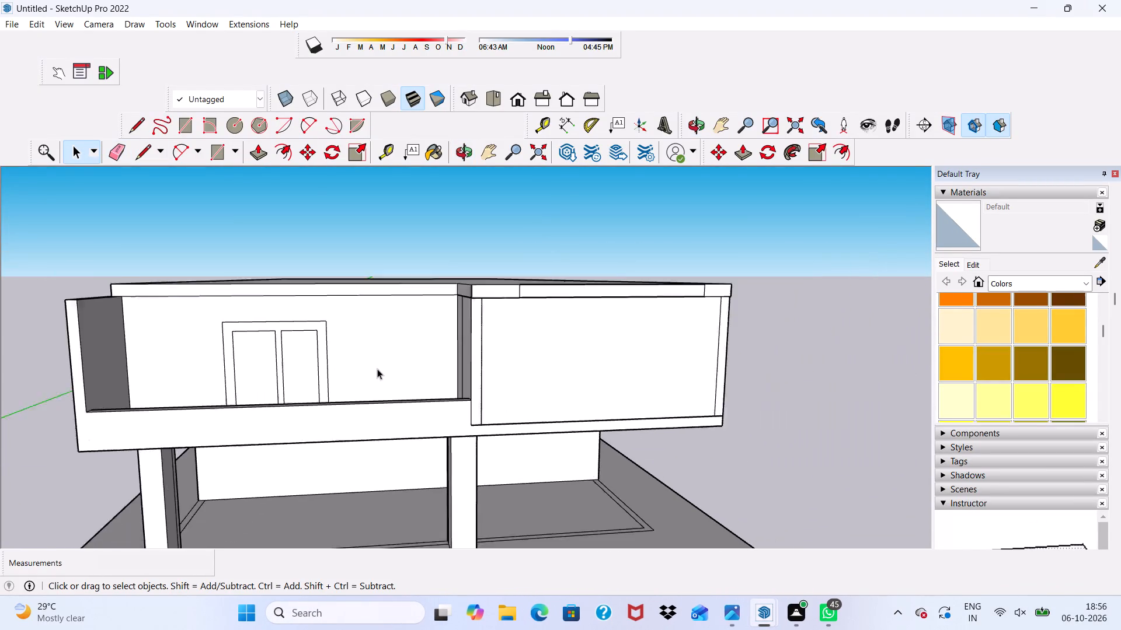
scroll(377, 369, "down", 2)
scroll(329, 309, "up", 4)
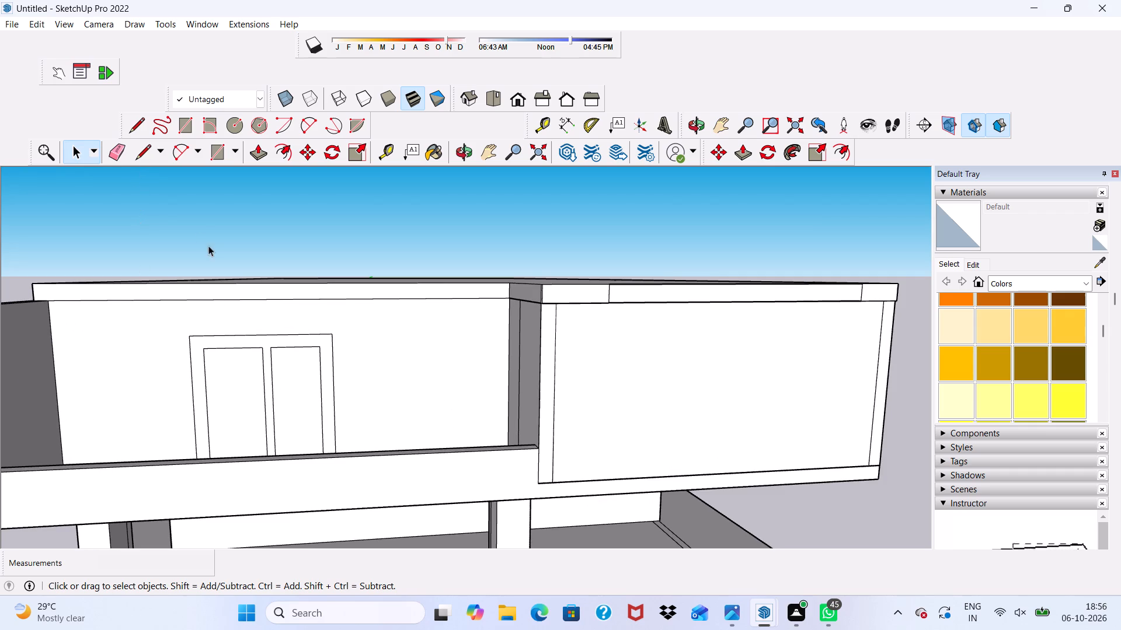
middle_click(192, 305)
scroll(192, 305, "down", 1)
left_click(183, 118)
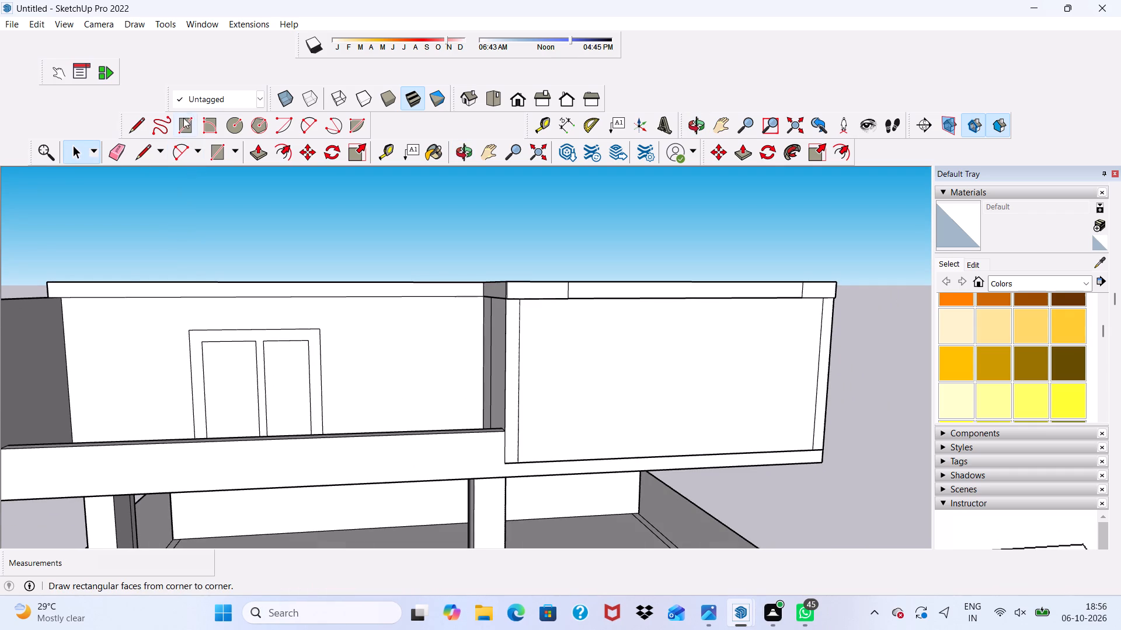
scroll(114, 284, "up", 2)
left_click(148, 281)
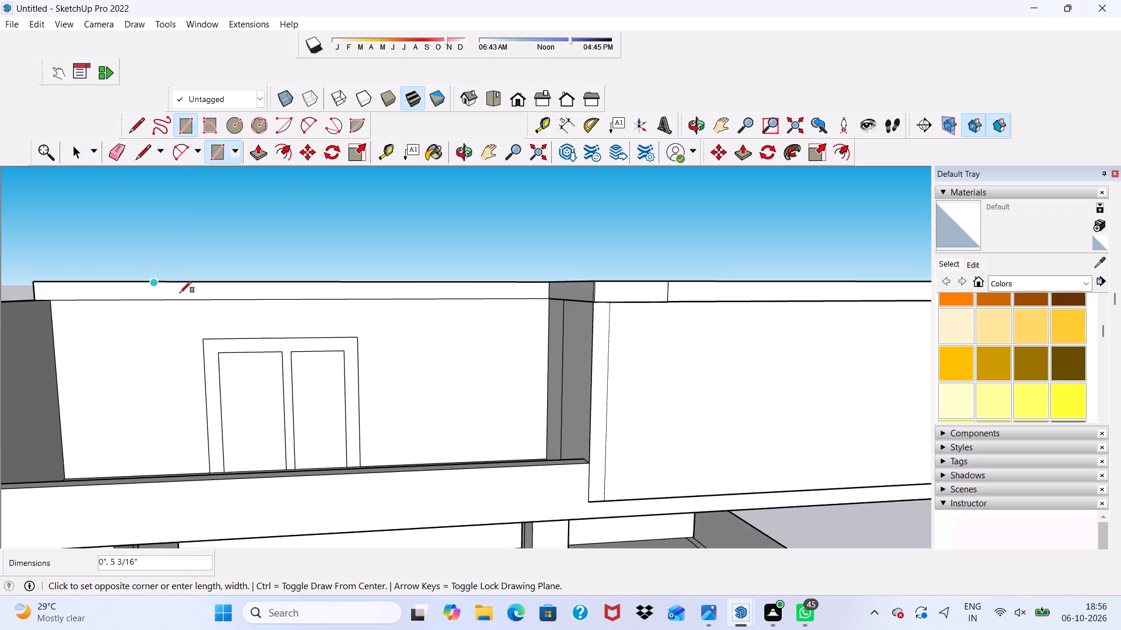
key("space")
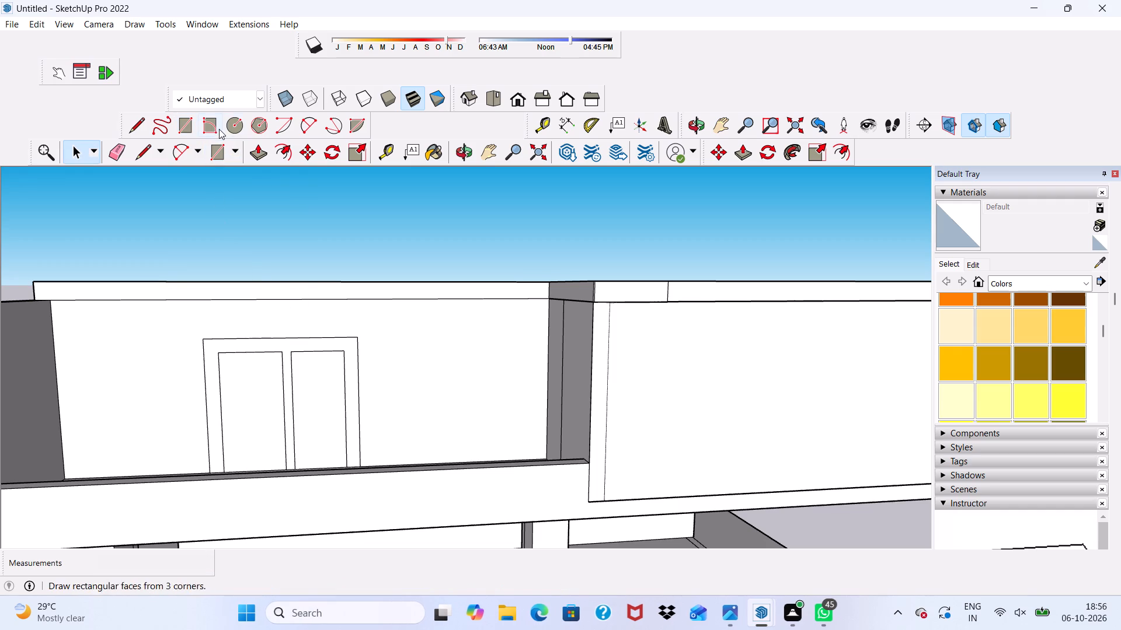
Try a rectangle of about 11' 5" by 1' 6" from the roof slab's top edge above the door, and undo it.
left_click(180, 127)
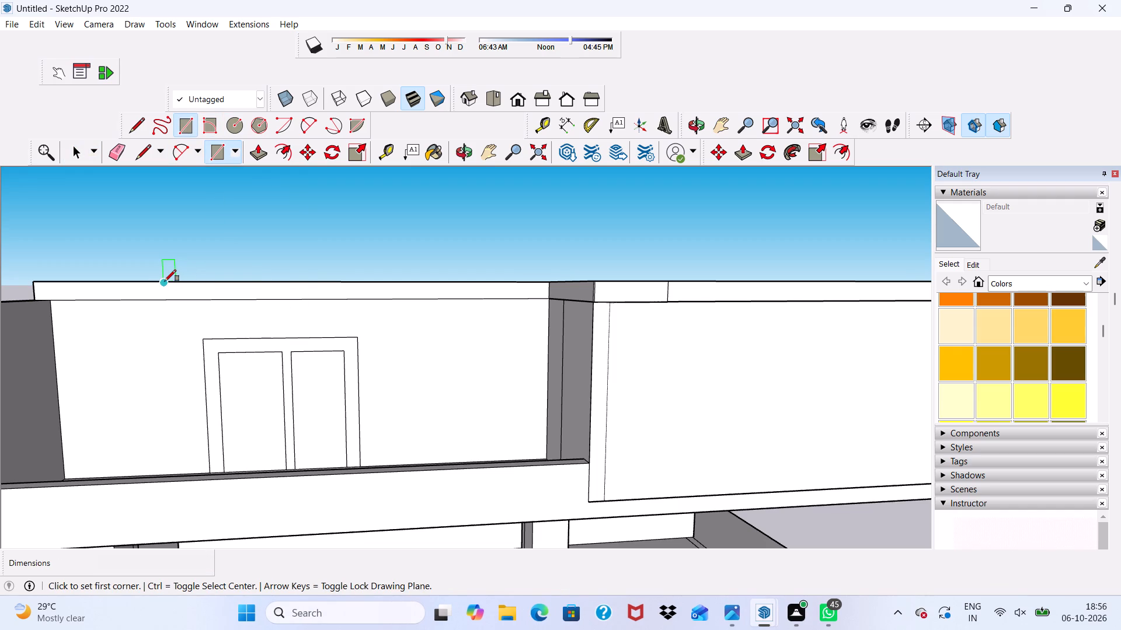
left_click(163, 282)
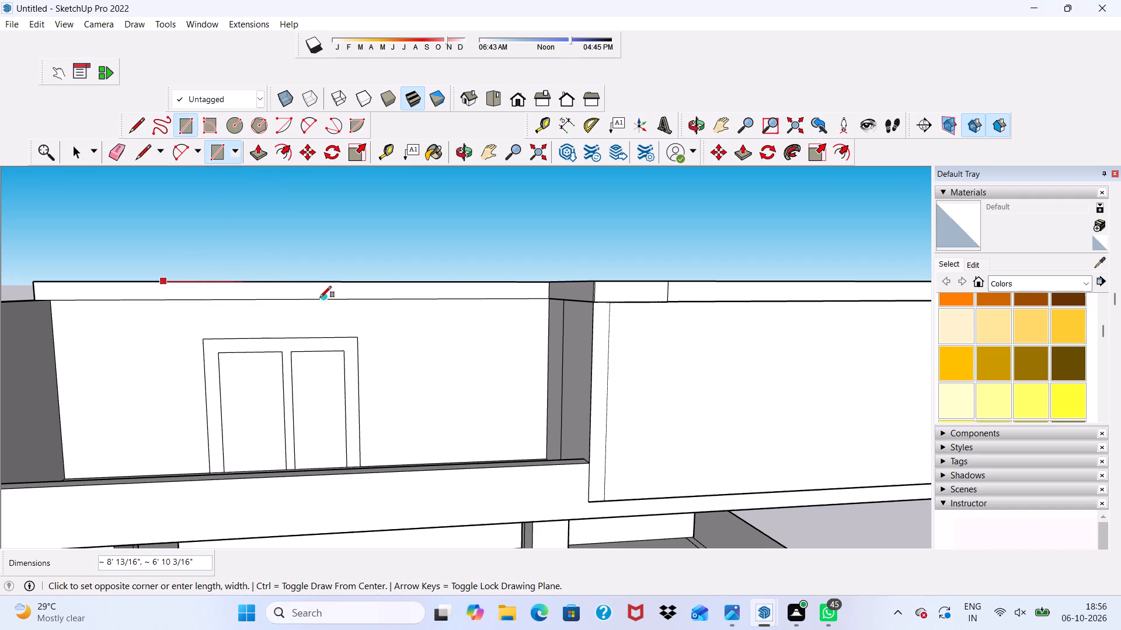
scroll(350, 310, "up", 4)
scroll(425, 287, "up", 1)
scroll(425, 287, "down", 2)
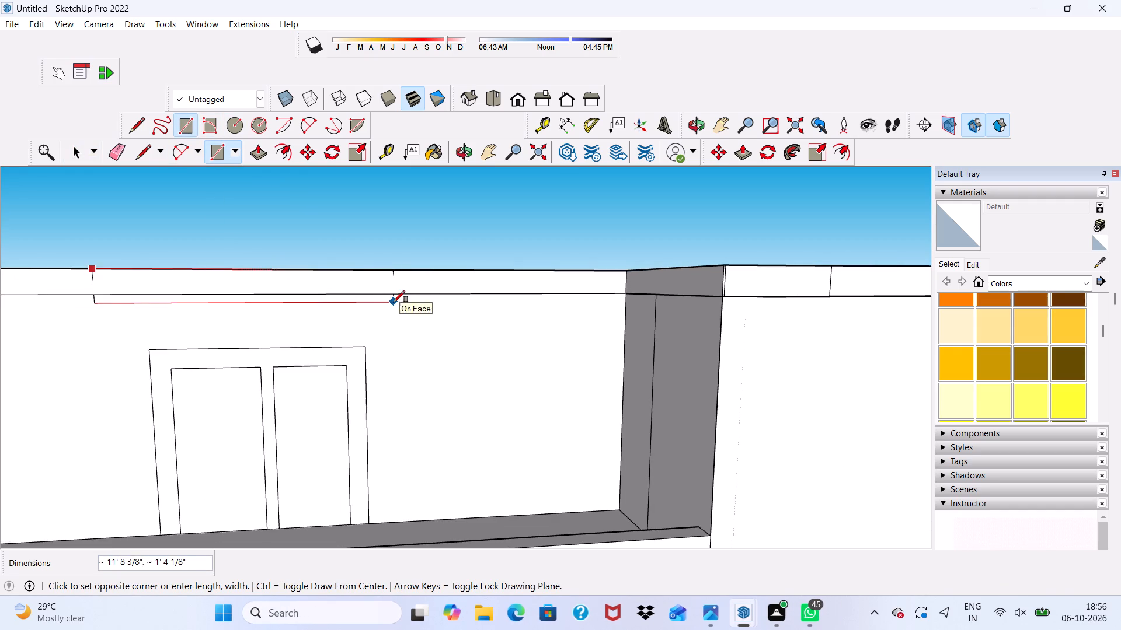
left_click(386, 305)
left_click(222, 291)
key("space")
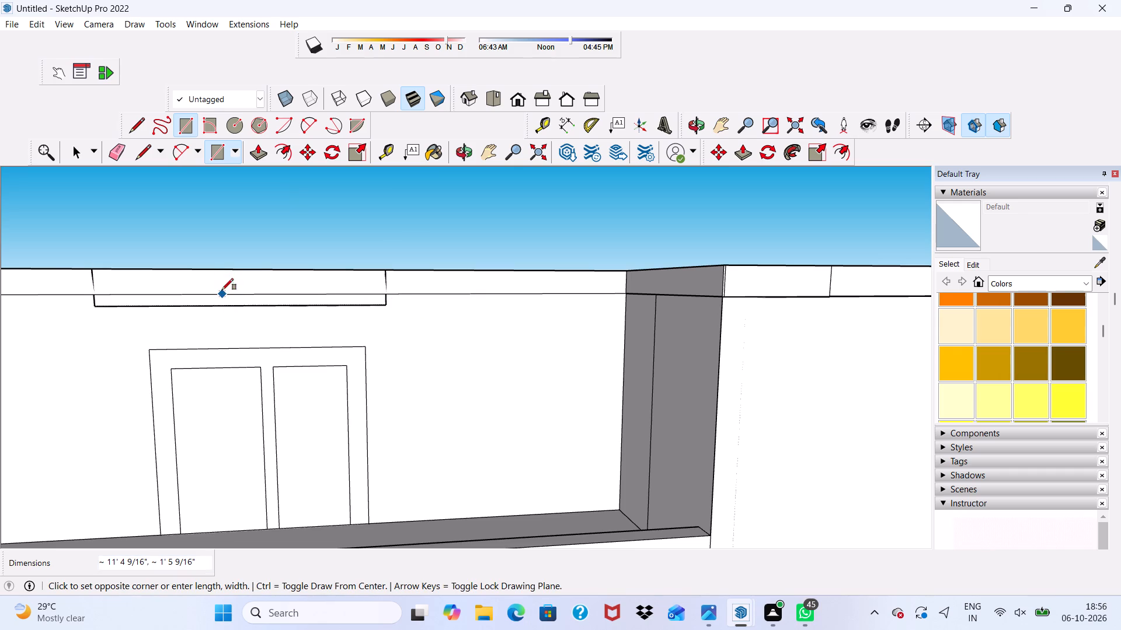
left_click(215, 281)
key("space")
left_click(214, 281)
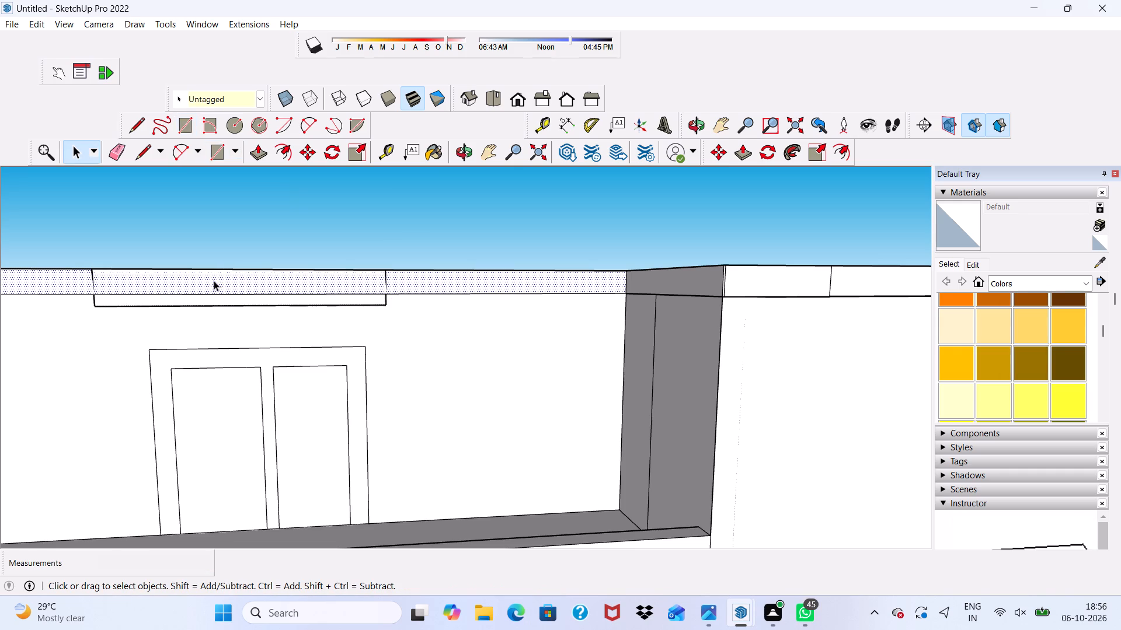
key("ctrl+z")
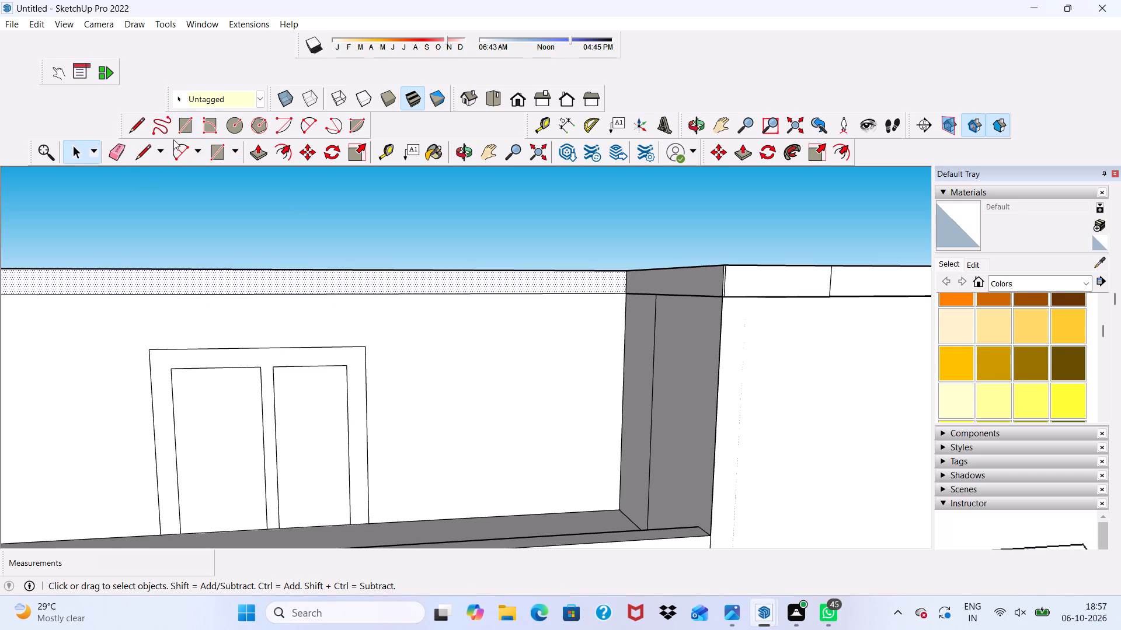
Draw a rectangle above the door on the roof slab's front face, spanning the slab's full thickness.
left_click(182, 123)
left_click(99, 271)
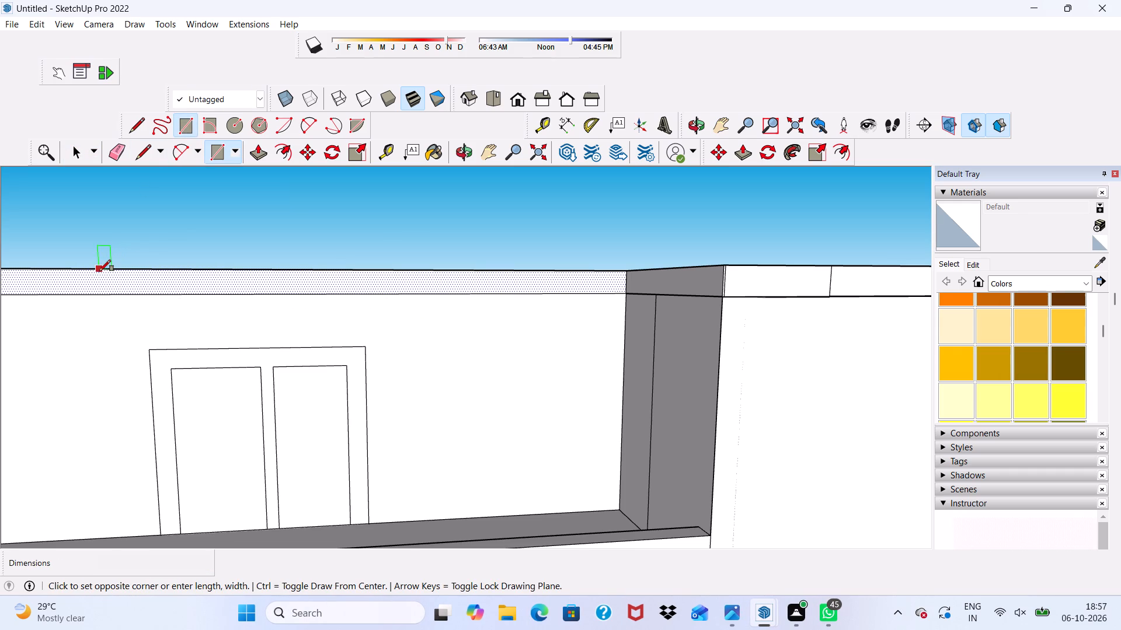
left_click(371, 291)
key("space")
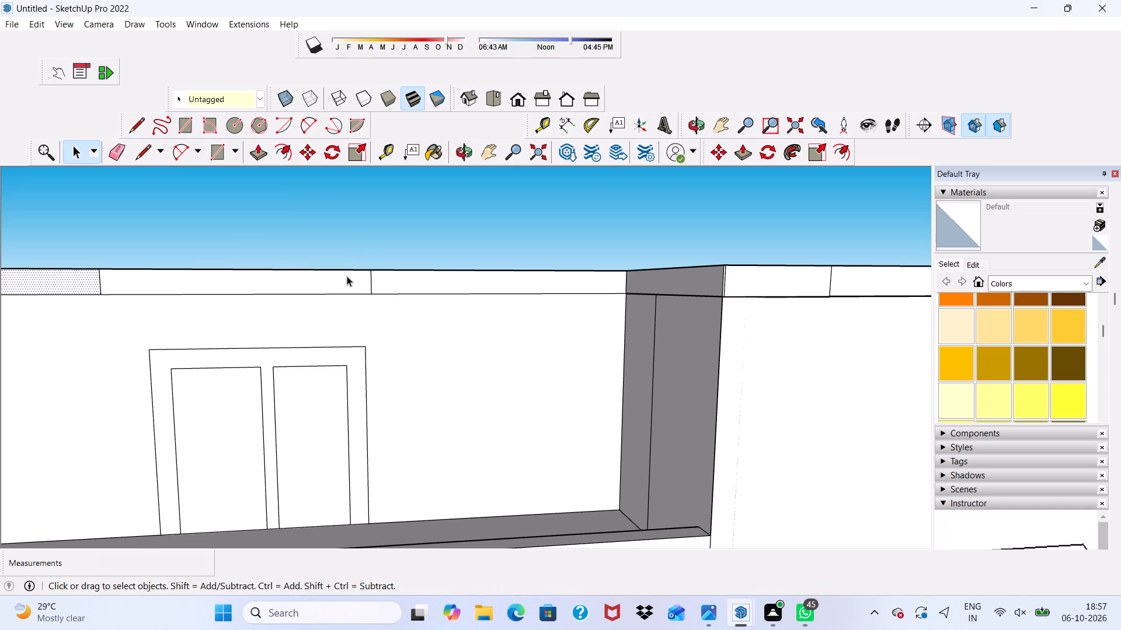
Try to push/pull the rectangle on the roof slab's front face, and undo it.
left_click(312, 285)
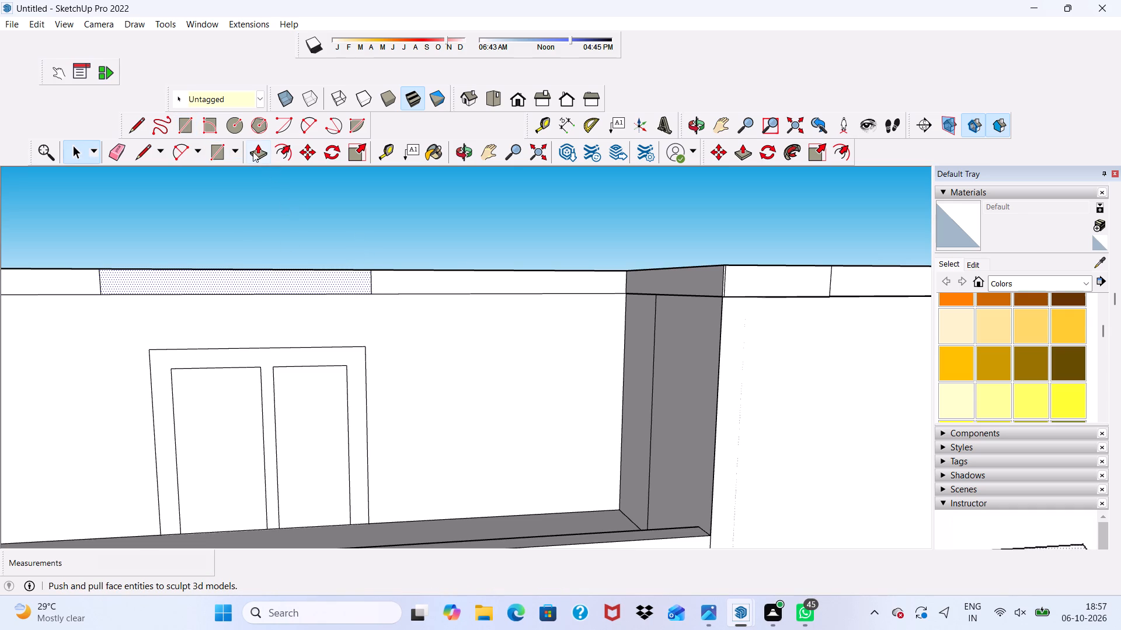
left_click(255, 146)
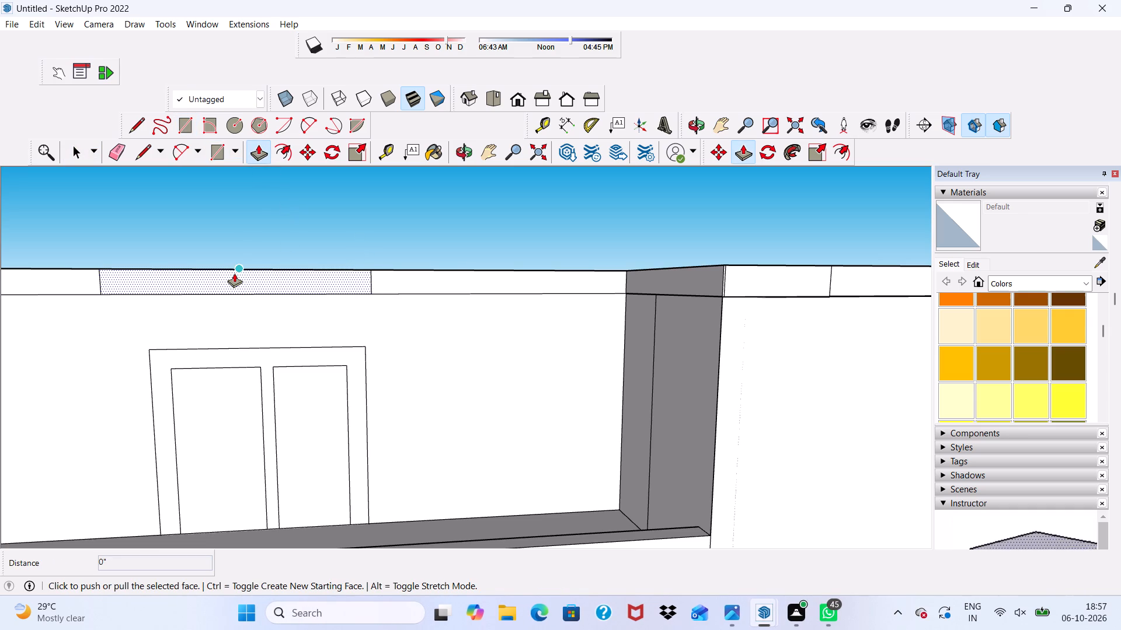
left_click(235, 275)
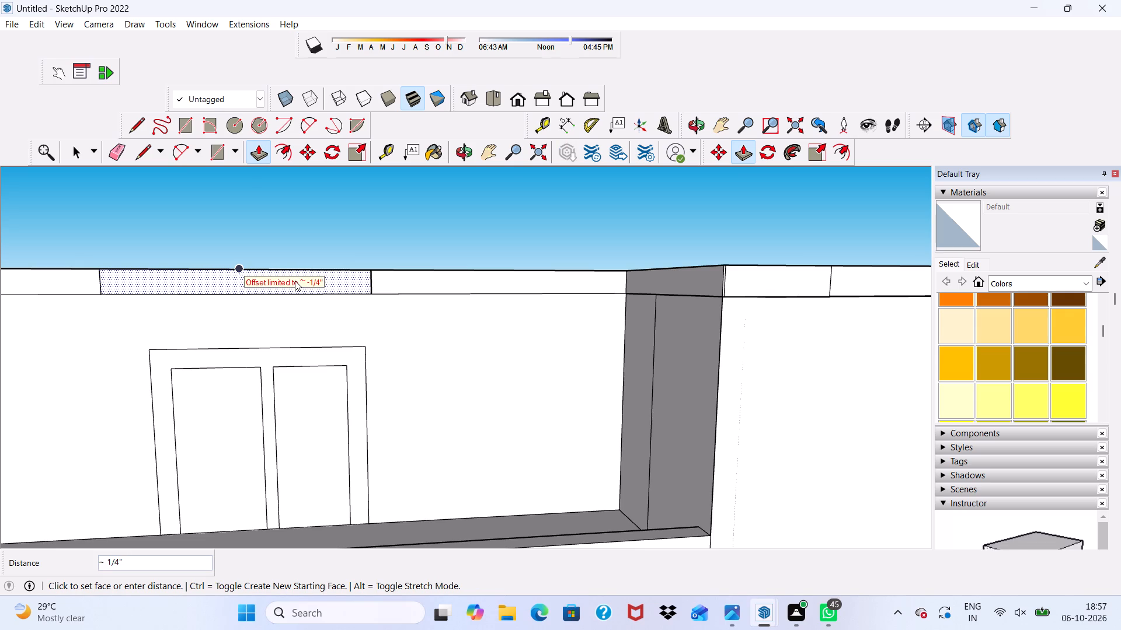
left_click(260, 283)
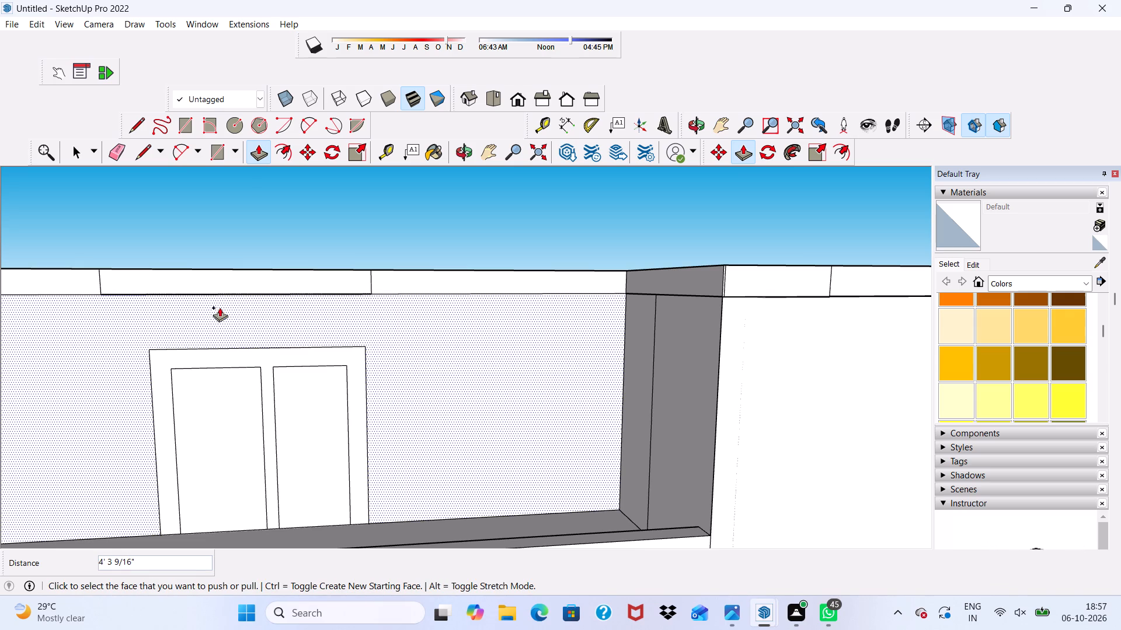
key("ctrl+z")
Pull the roof slab rectangle above the door outward 3' to form a projecting canopy.
scroll(203, 278, "up", 2)
left_click(203, 278)
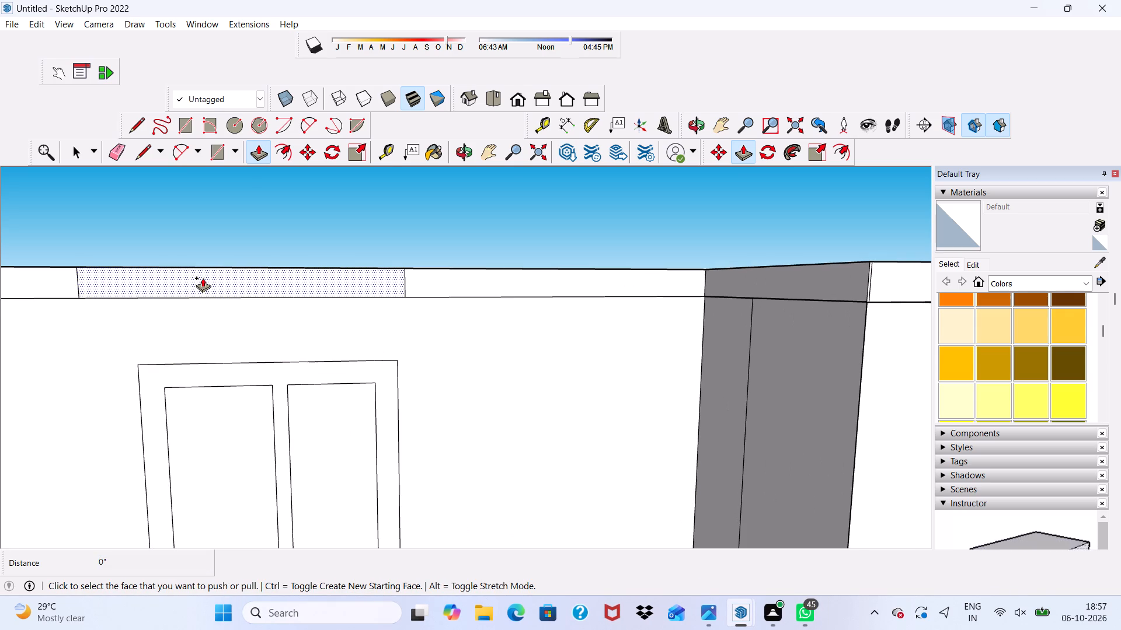
scroll(298, 308, "down", 1)
scroll(297, 268, "up", 3)
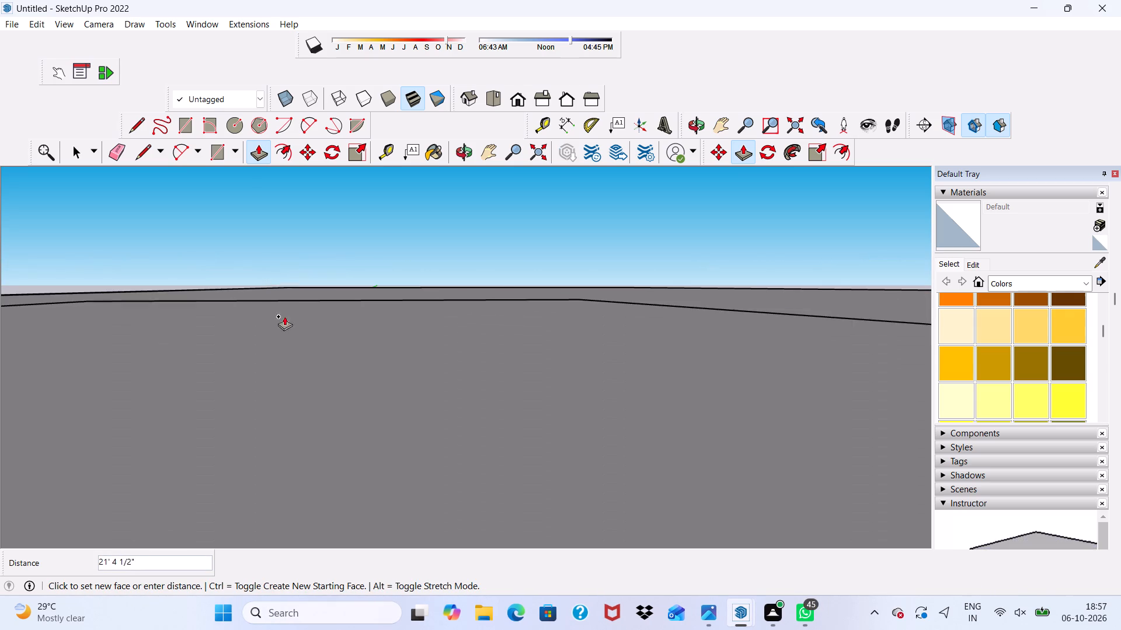
scroll(285, 297, "down", 9)
scroll(344, 319, "down", 2)
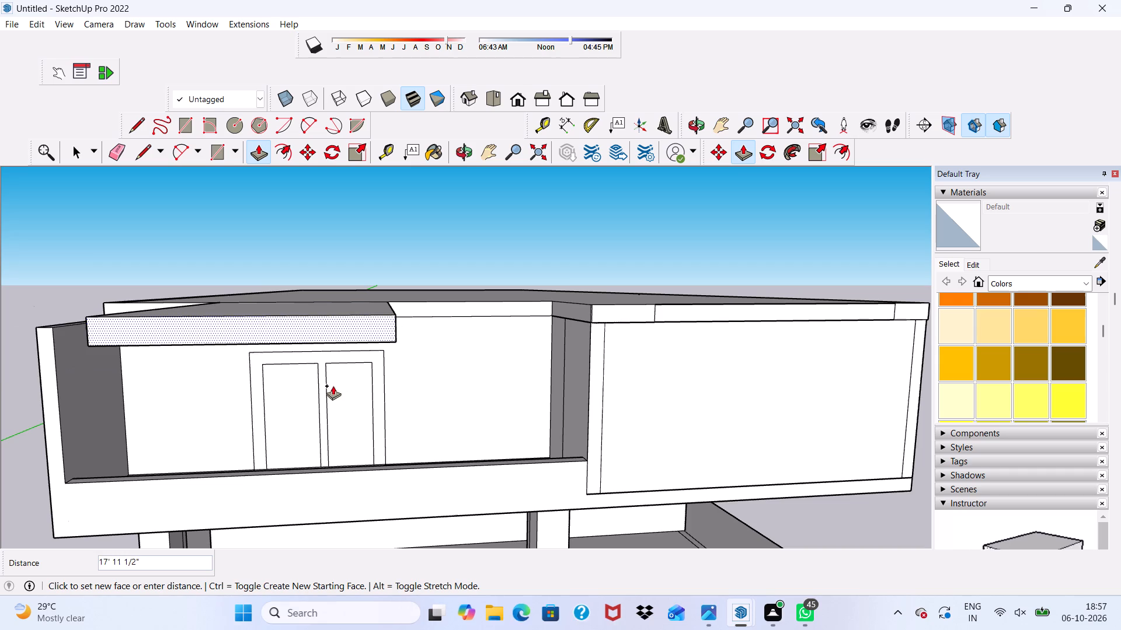
middle_click_drag(368, 384, 598, 348)
scroll(488, 360, "down", 2)
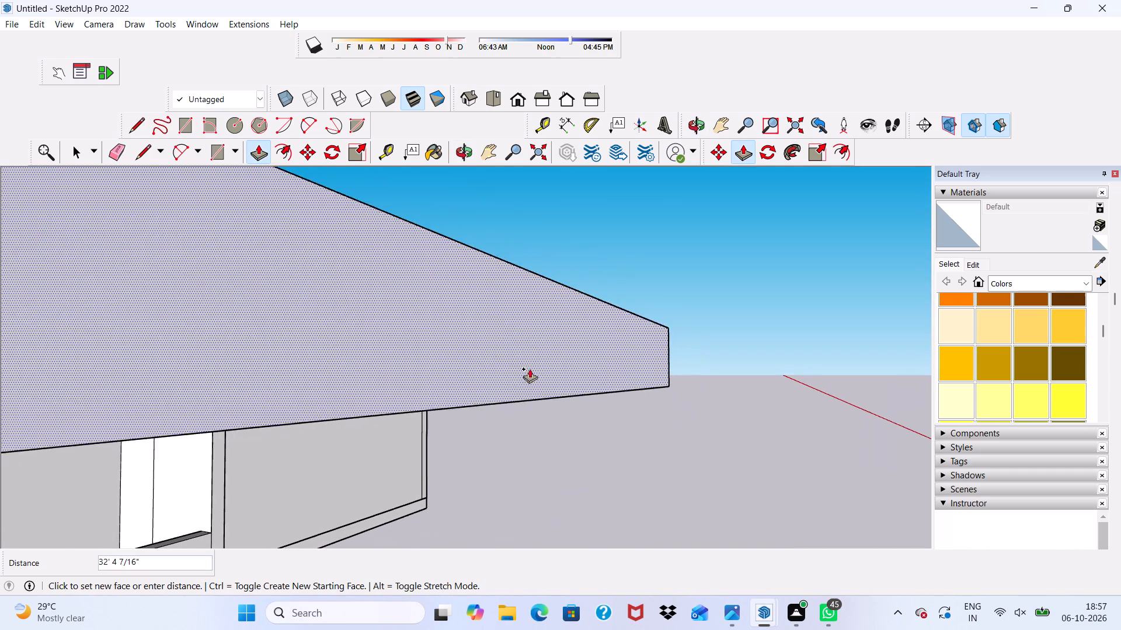
scroll(530, 369, "down", 9)
type("3'")
key("Return")
scroll(309, 292, "down", 5)
scroll(133, 345, "down", 1)
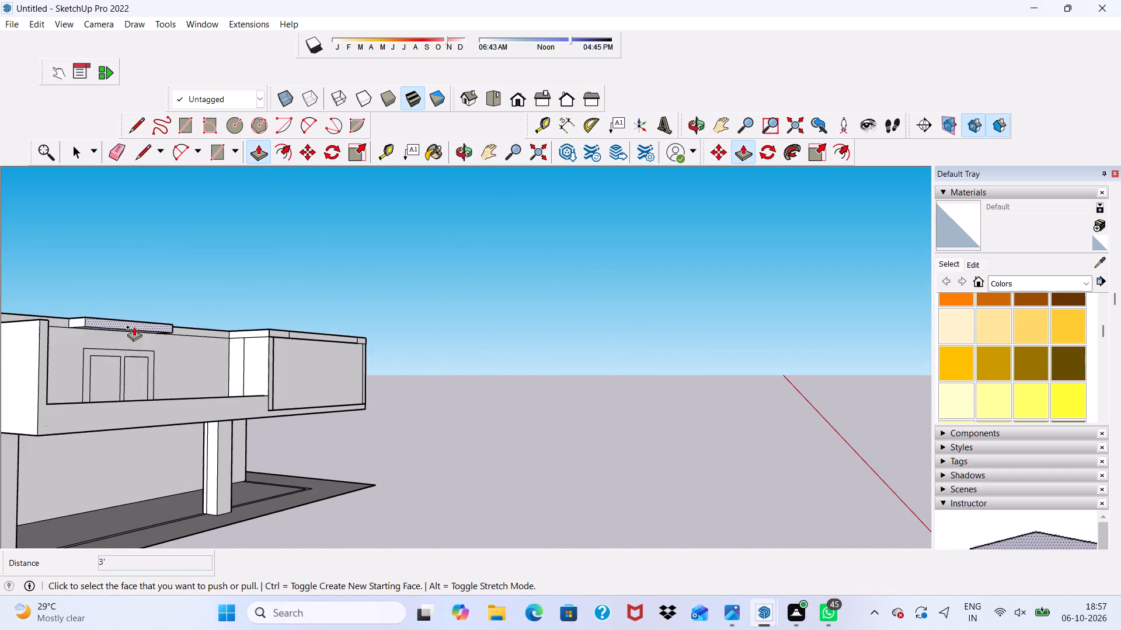
middle_click_drag(134, 326, 166, 383)
scroll(163, 388, "up", 4)
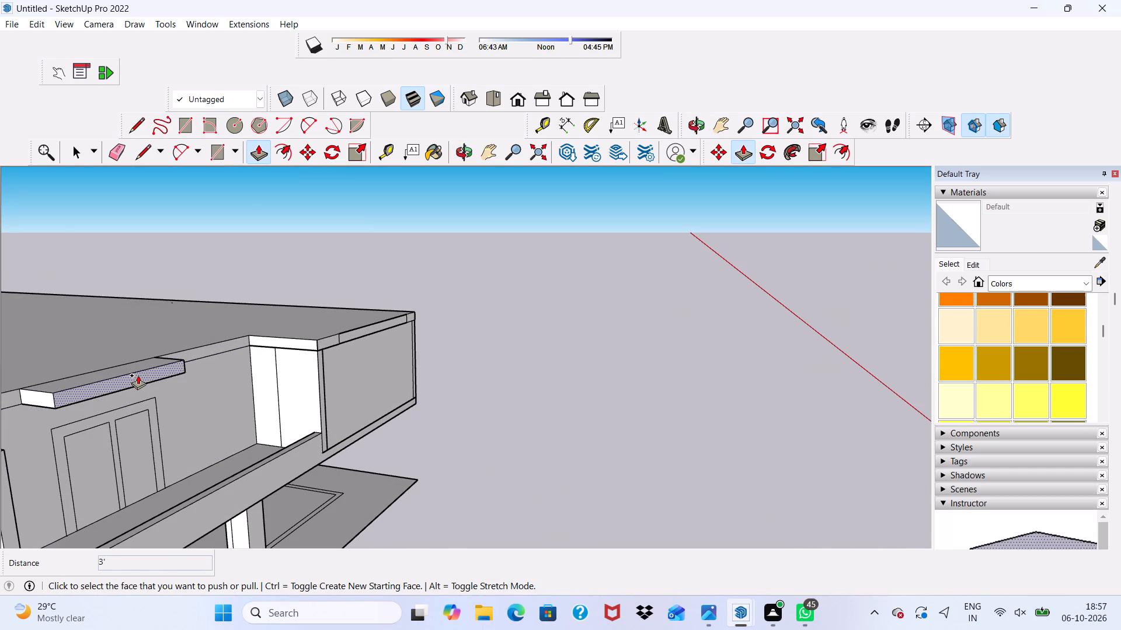
Pull the canopy's front face outward another 2'.
scroll(128, 375, "up", 4)
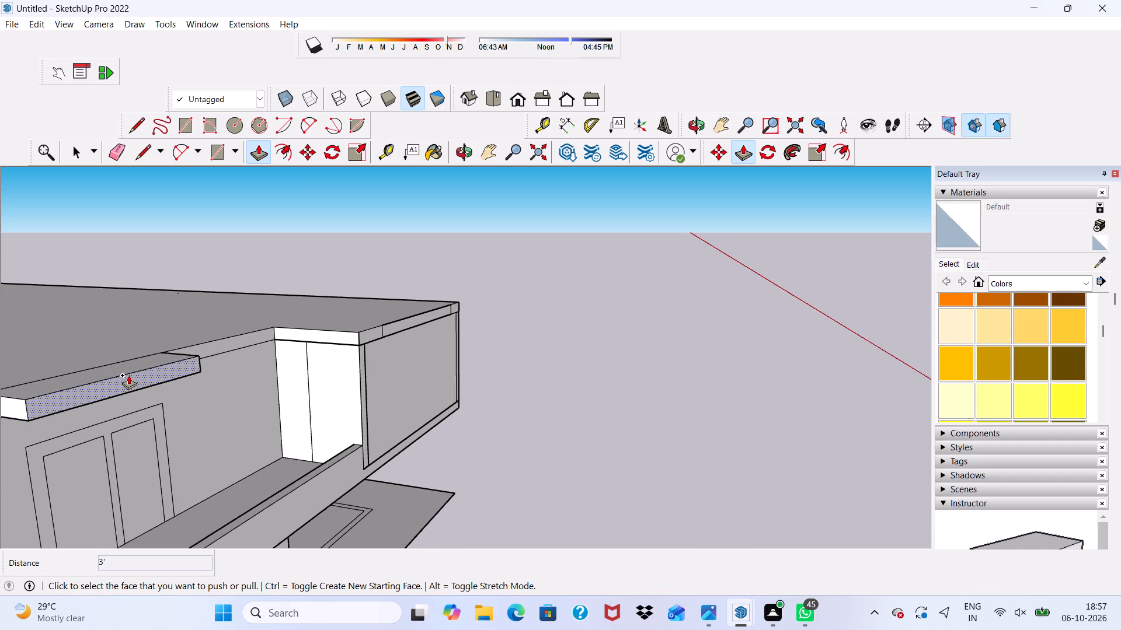
left_click(131, 384)
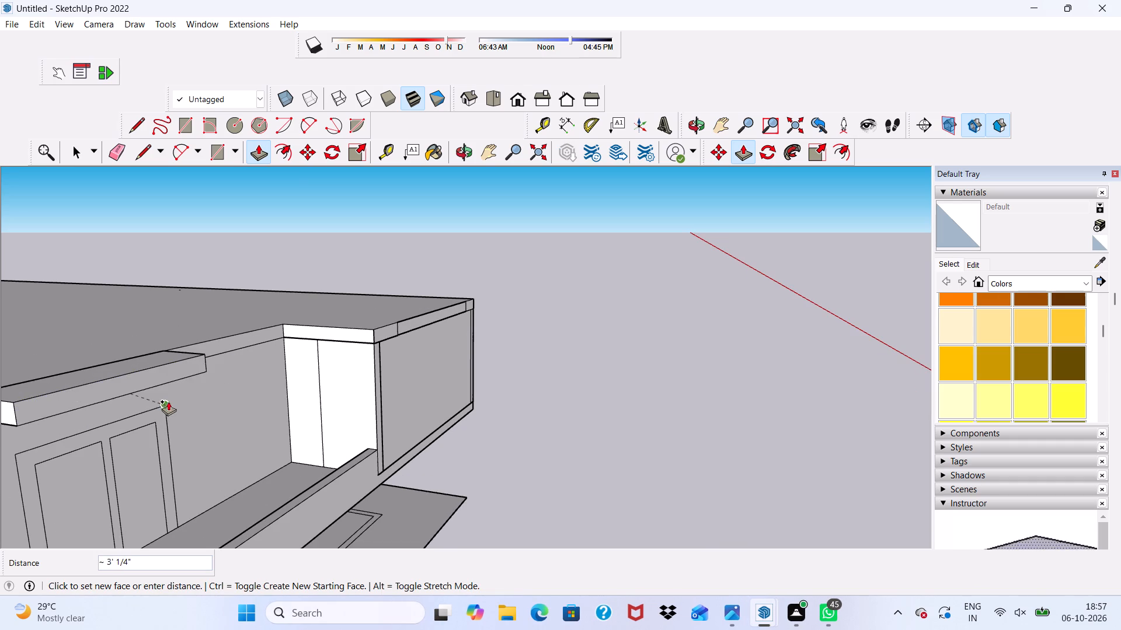
type("2'")
key("Return")
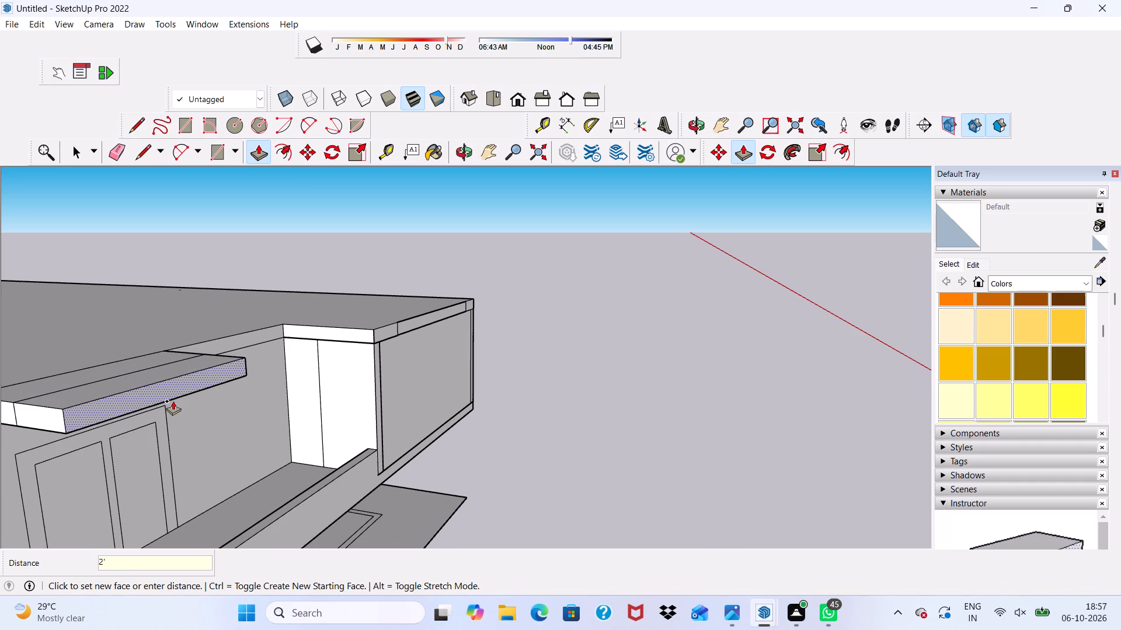
Erase the seam line running along the top of the canopy.
scroll(154, 381, "down", 5)
middle_click_drag(154, 381, 0, 394)
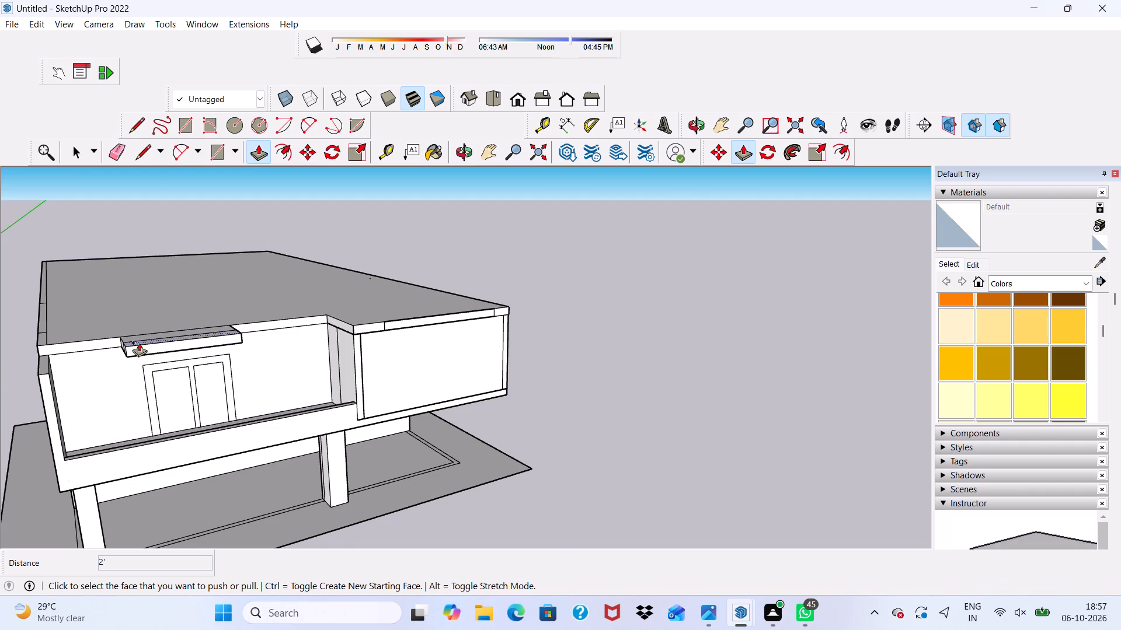
key("space")
left_click_drag(119, 146, 127, 166)
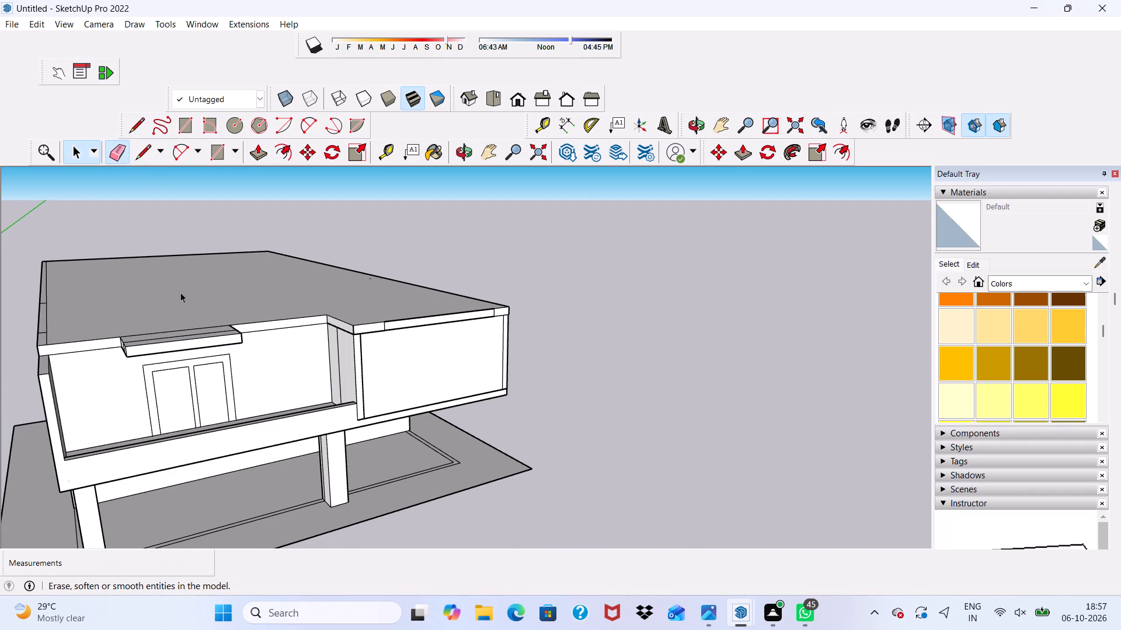
scroll(180, 292, "up", 6)
left_click(112, 149)
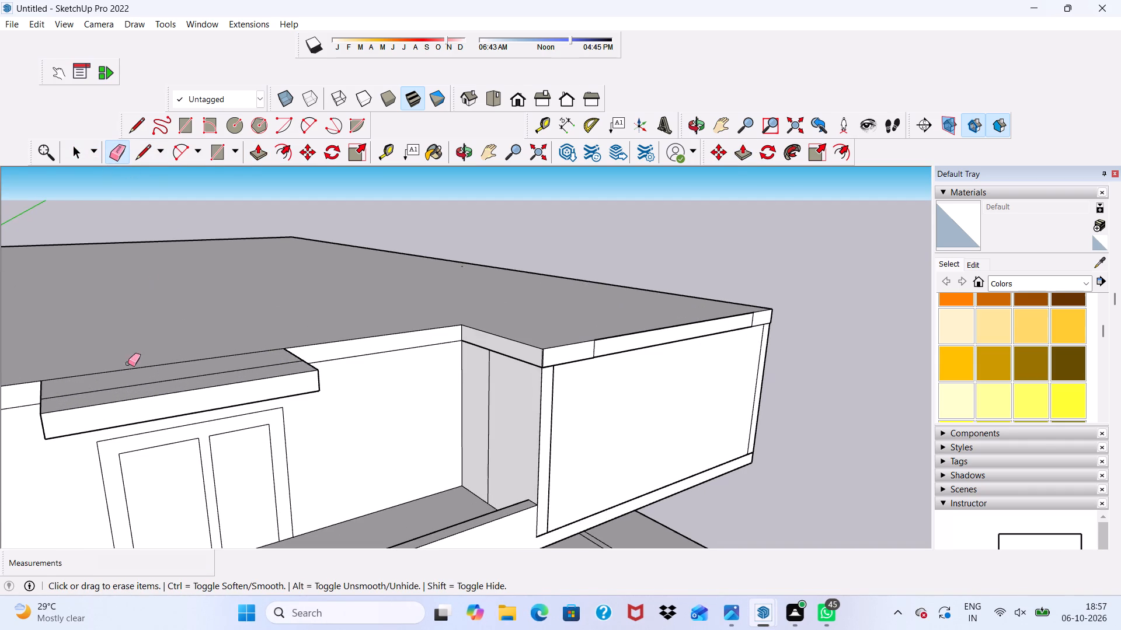
left_click(126, 390)
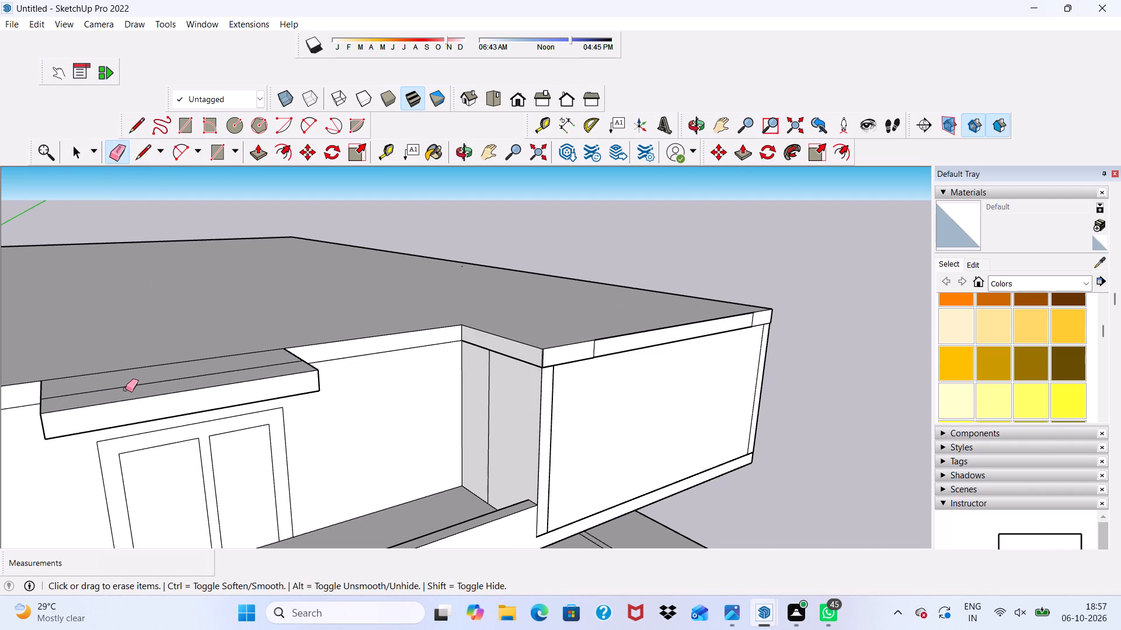
left_click_drag(126, 389, 126, 383)
Erase the vertical seam lines on both end faces of the canopy.
scroll(127, 383, "down", 1)
middle_click_drag(127, 383, 258, 335)
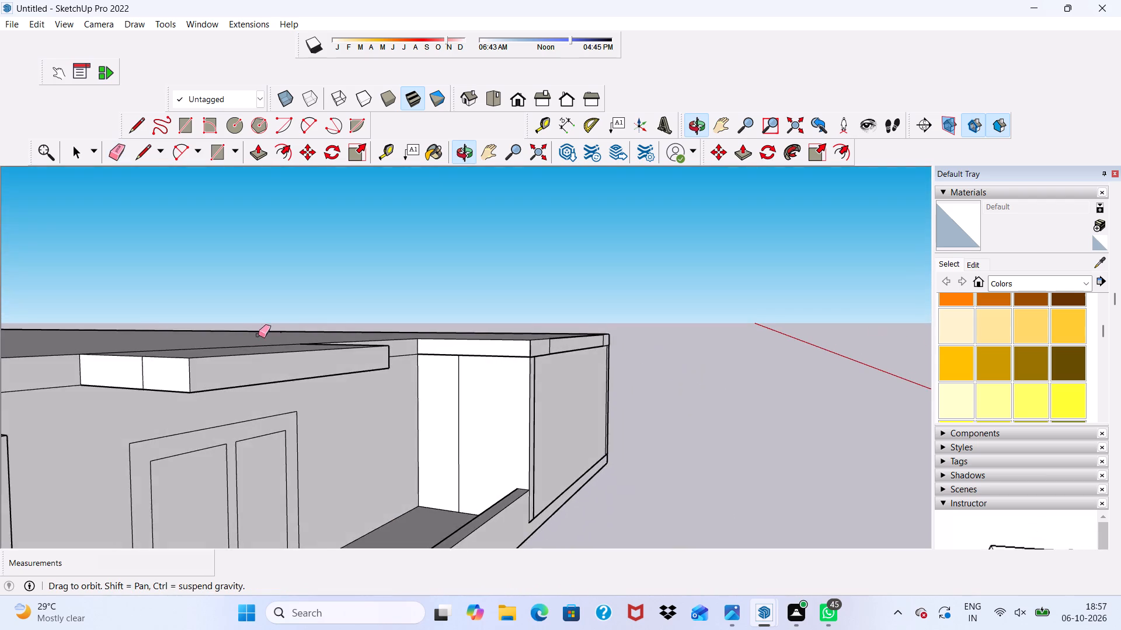
middle_click_drag(258, 335, 257, 335)
scroll(241, 344, "up", 1)
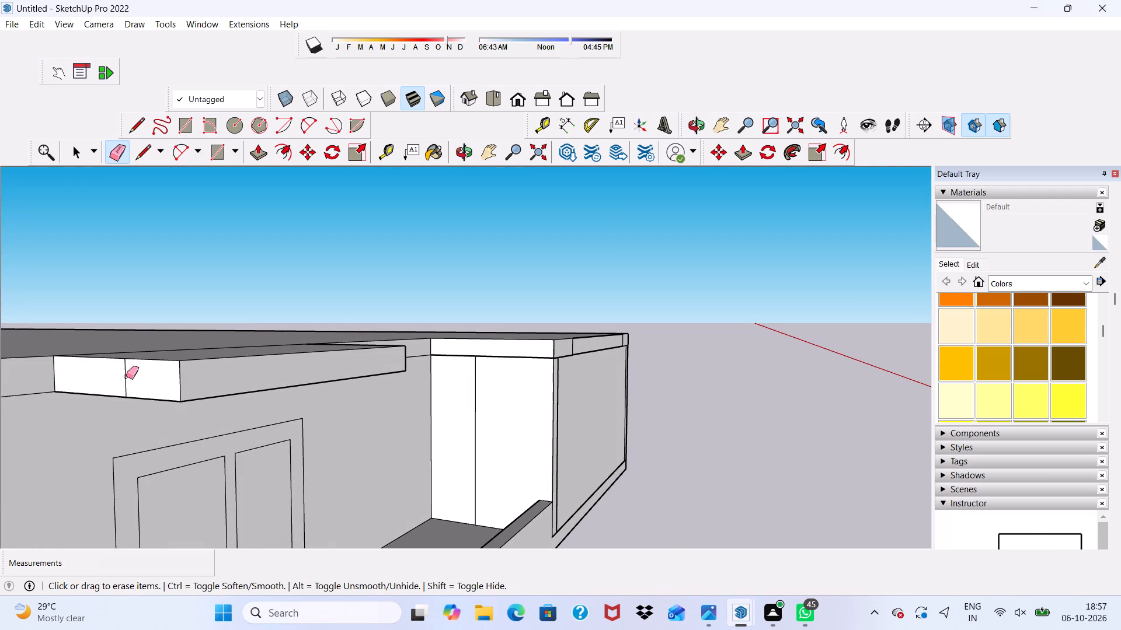
left_click(126, 376)
scroll(126, 376, "down", 4)
middle_click_drag(335, 379, 0, 382)
scroll(269, 362, "up", 4)
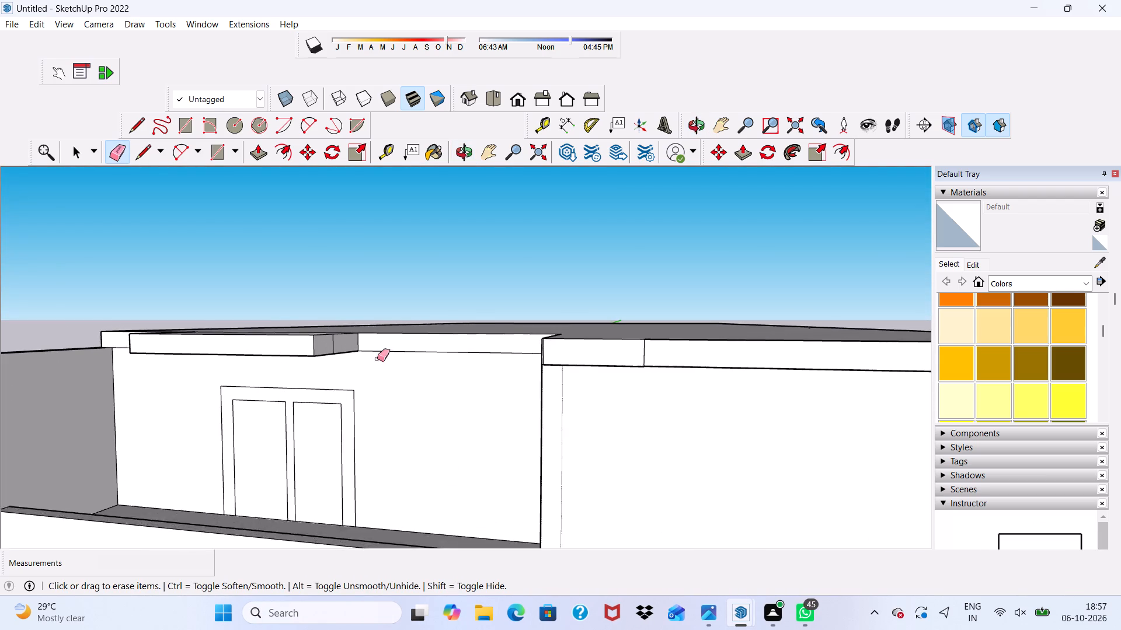
scroll(377, 359, "up", 2)
left_click_drag(326, 338, 333, 341)
scroll(316, 338, "down", 2)
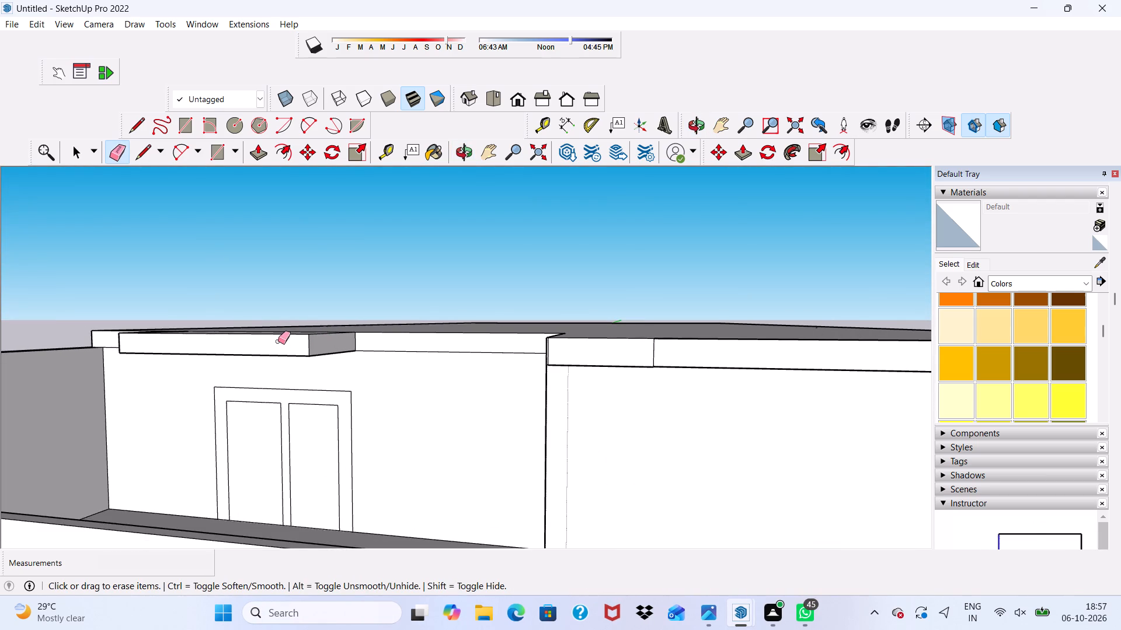
Pull the canopy's end face nearest the projecting room outward about 2' 10 9/16".
key("space")
scroll(278, 341, "up", 5)
left_click(347, 351)
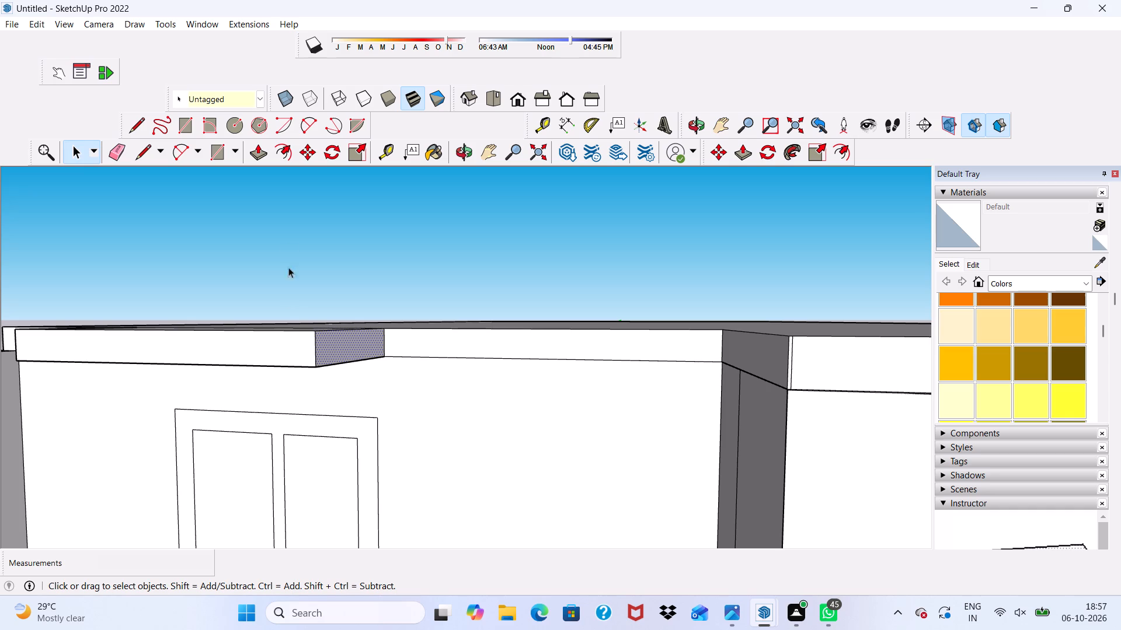
left_click_drag(260, 153, 272, 185)
left_click(256, 143)
left_click_drag(329, 342, 378, 346)
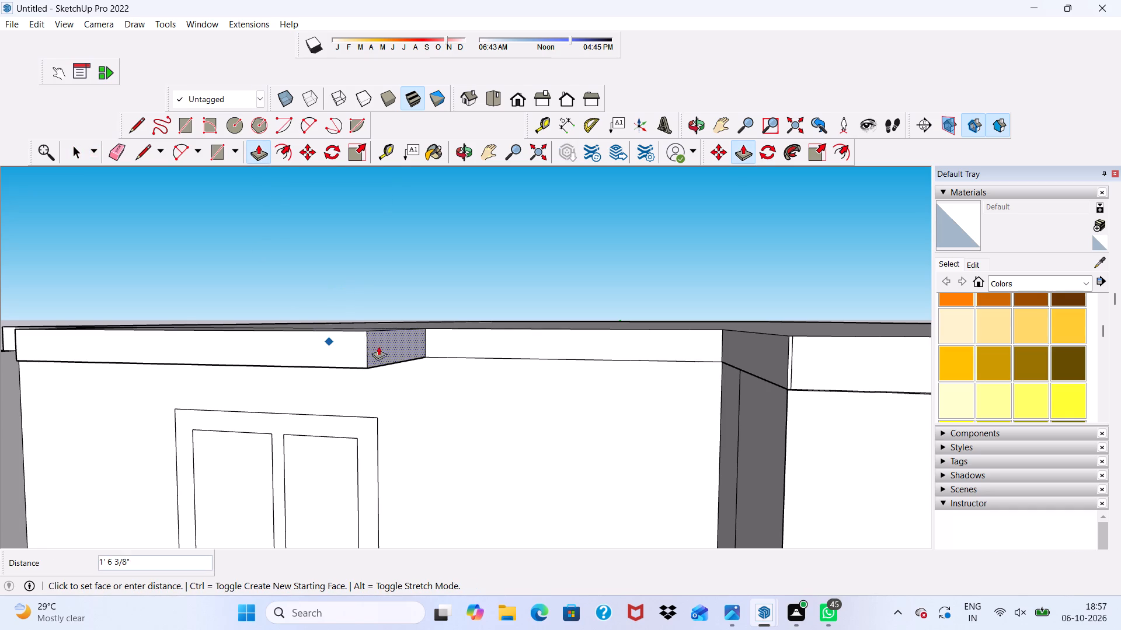
left_click_drag(378, 346, 424, 346)
Pull the canopy's opposite end face outward about 5' 1/8" toward the balcony's outer side wall.
scroll(395, 347, "down", 7)
middle_click_drag(302, 334, 572, 366)
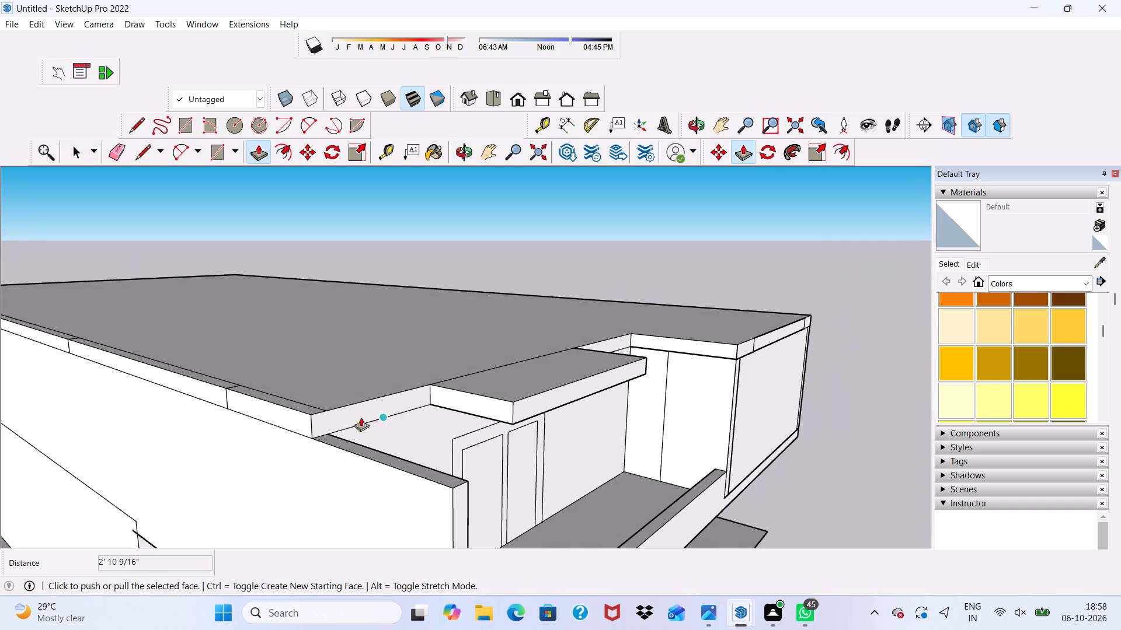
scroll(443, 405, "up", 3)
key("space")
left_click(463, 404)
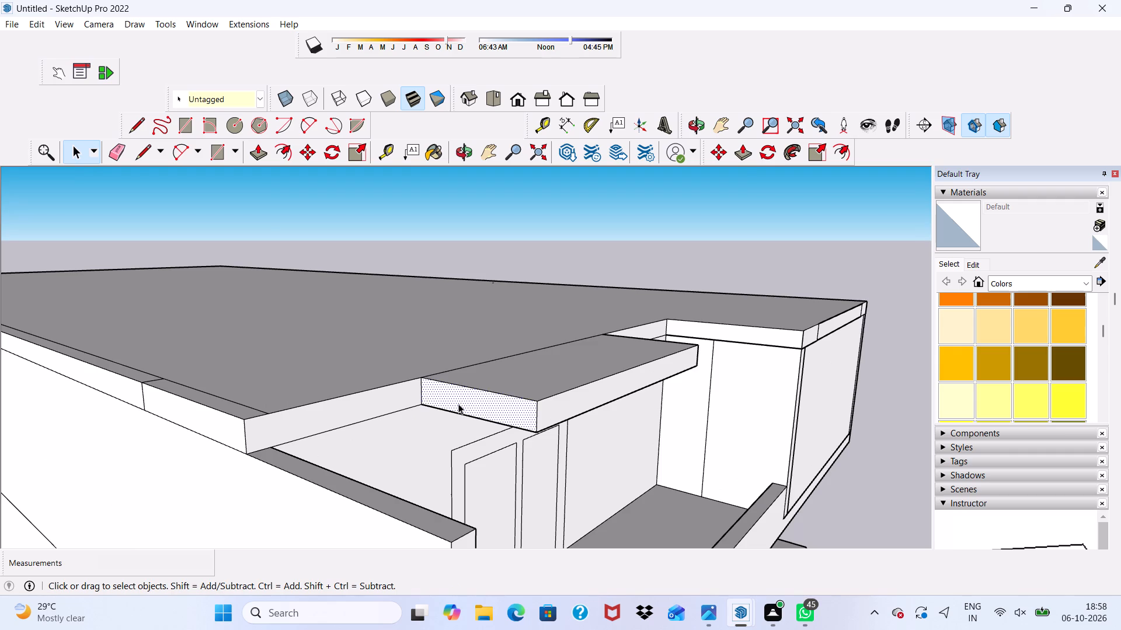
left_click_drag(256, 146, 289, 198)
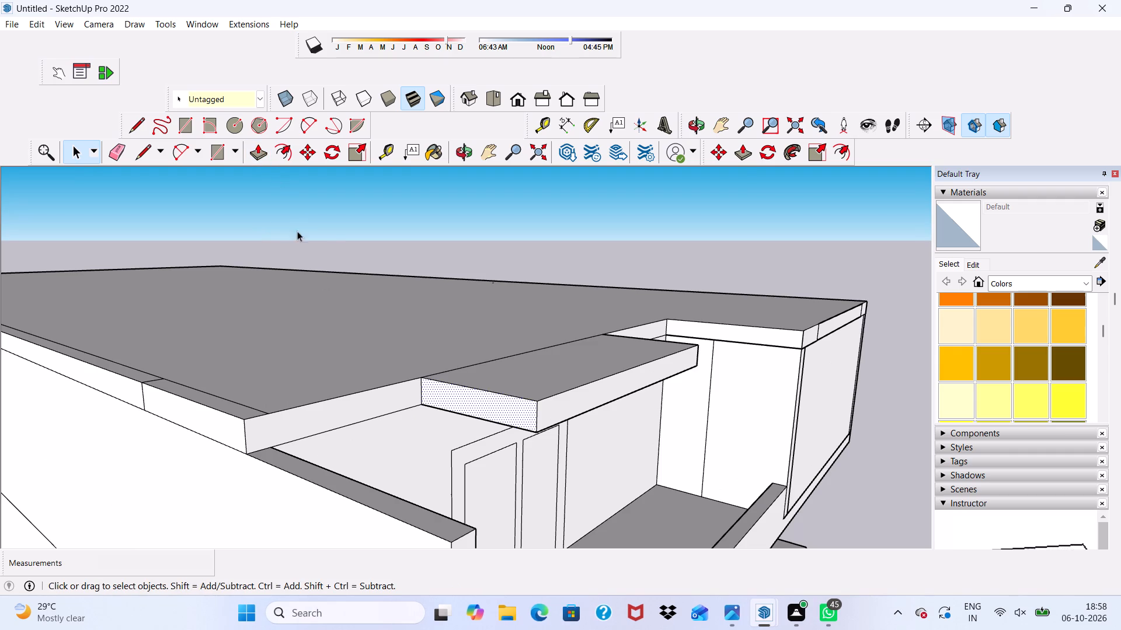
left_click(257, 154)
left_click_drag(465, 400, 445, 404)
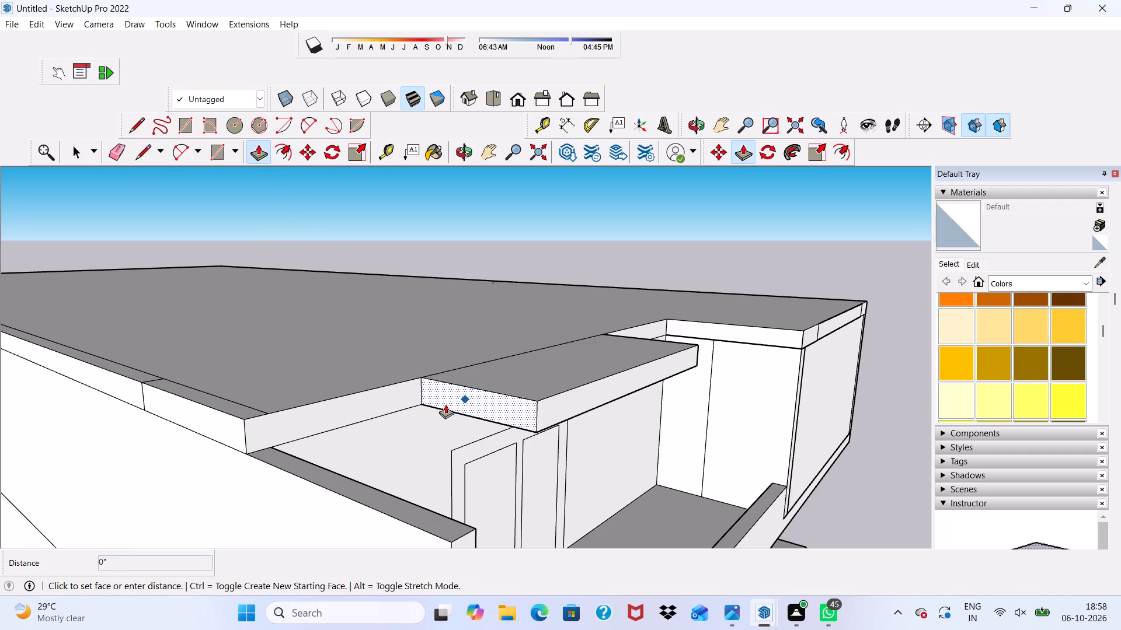
left_click_drag(445, 404, 344, 425)
Erase the seam line along the underside of the canopy.
scroll(344, 424, "down", 5)
middle_click_drag(503, 474, 349, 376)
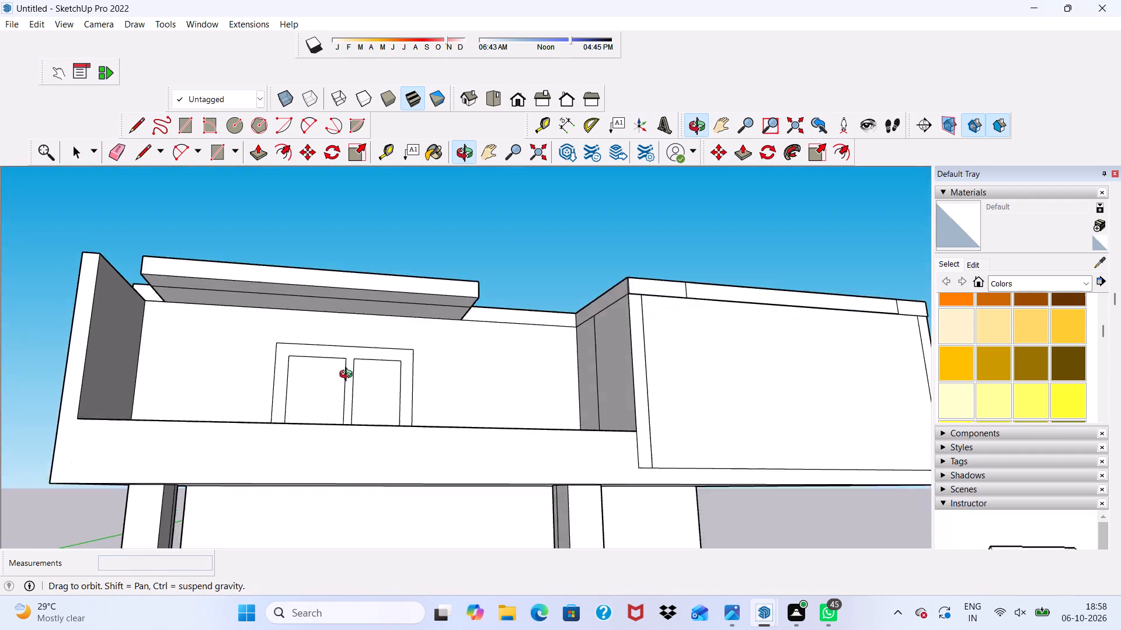
middle_click_drag(349, 376, 346, 404)
scroll(295, 323, "up", 3)
middle_click_drag(294, 334, 260, 251)
key("space")
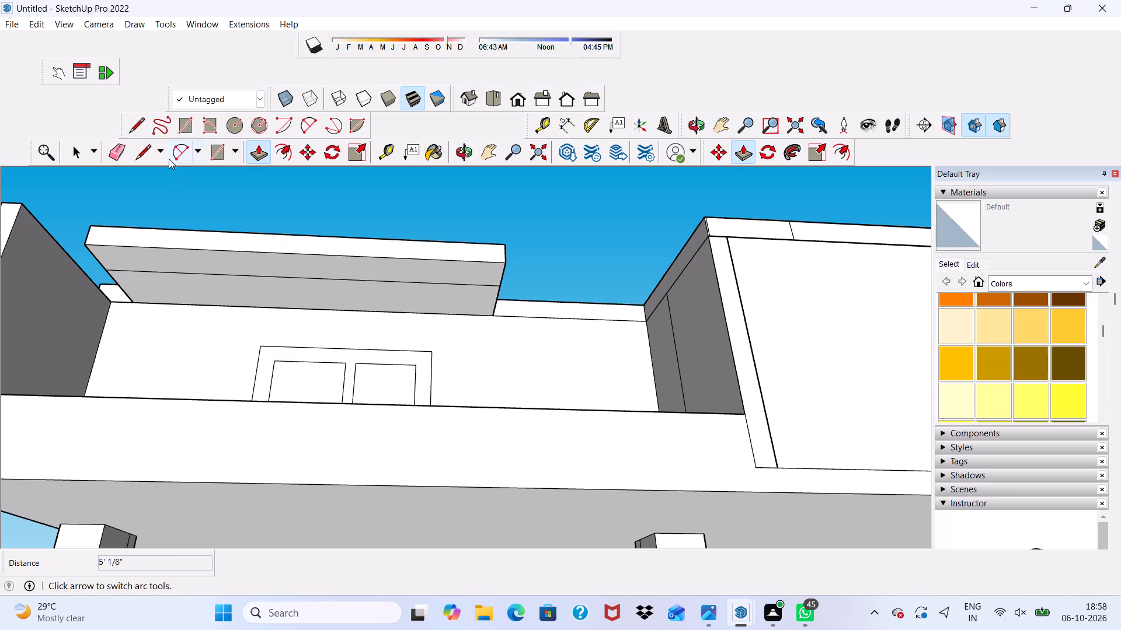
left_click_drag(110, 152, 141, 185)
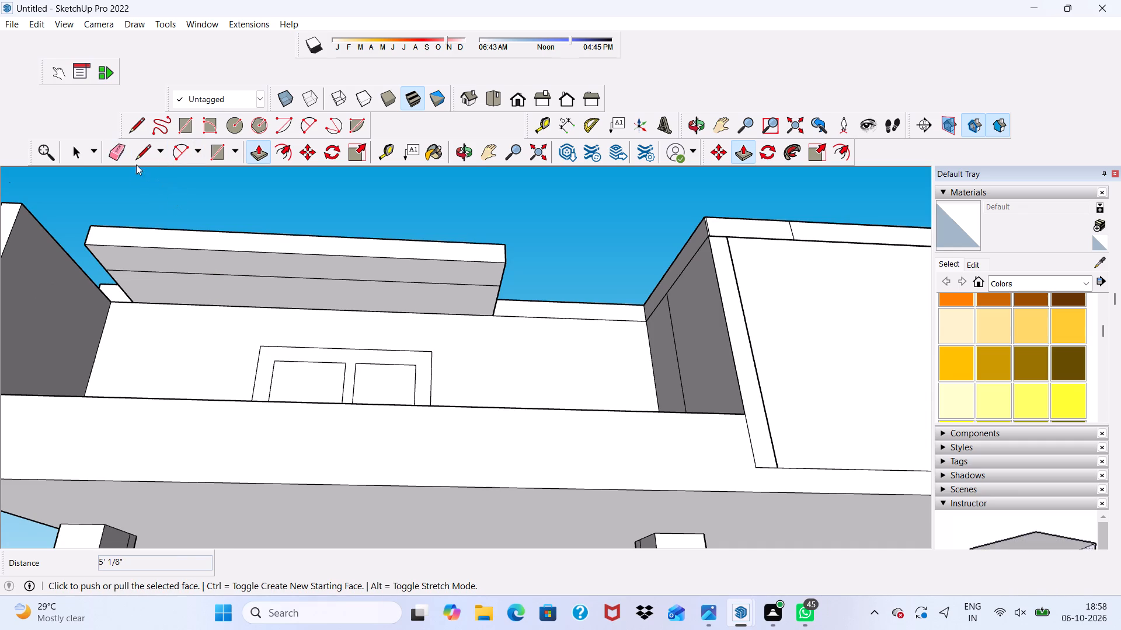
left_click(119, 151)
left_click(183, 275)
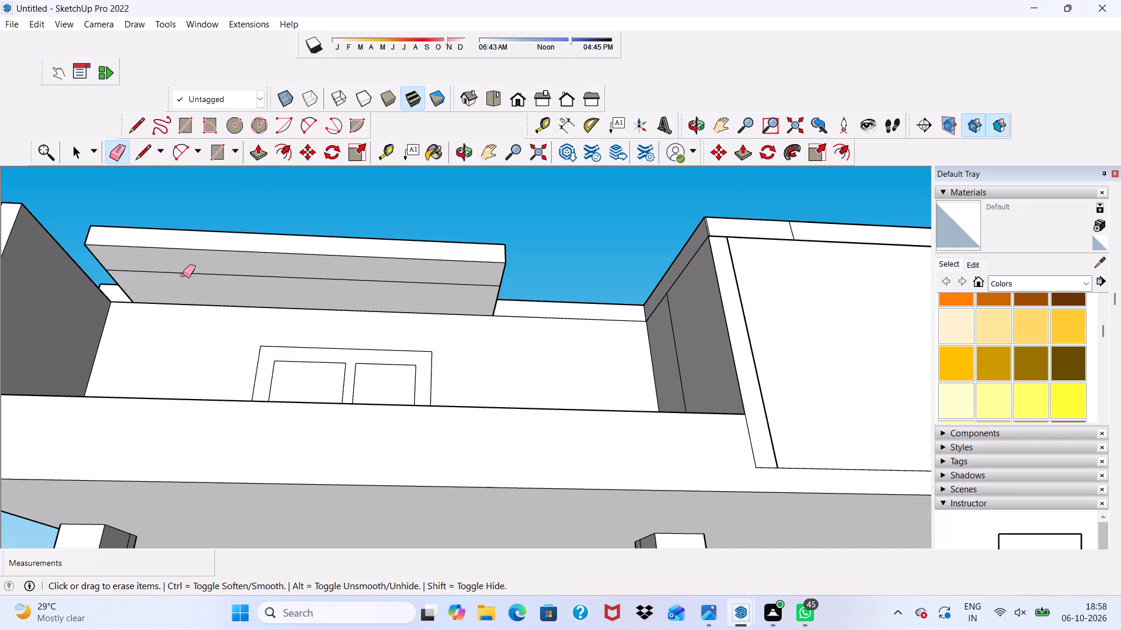
left_click(183, 275)
left_click(190, 274)
Examine the extended canopy and the balcony from the front, the side and above.
scroll(191, 276, "down", 7)
middle_click_drag(244, 312, 124, 461)
scroll(262, 383, "up", 3)
scroll(257, 382, "down", 3)
key("space")
scroll(239, 367, "down", 1)
middle_click_drag(243, 371, 246, 372)
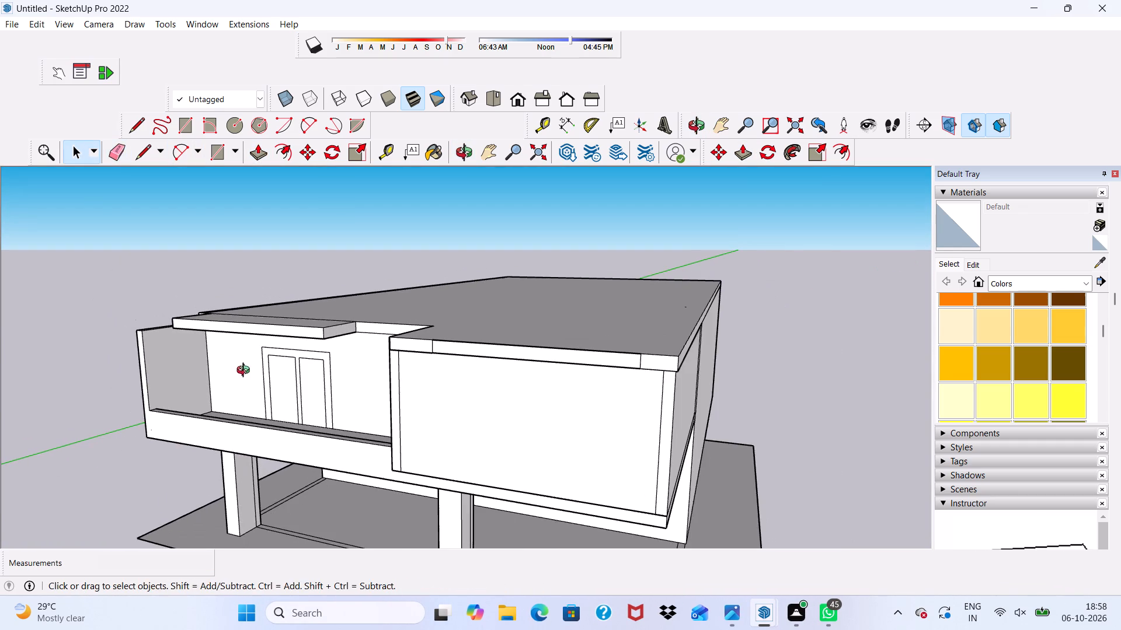
middle_click_drag(246, 372, 414, 366)
scroll(414, 366, "up", 1)
scroll(387, 354, "down", 2)
key("space")
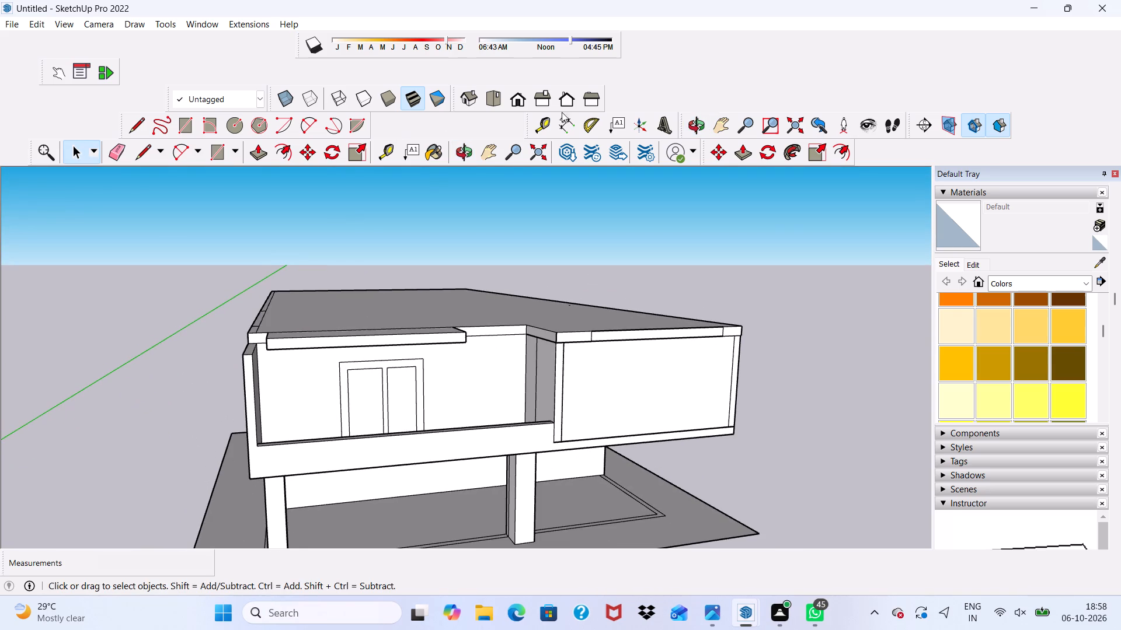
left_click(514, 99)
scroll(367, 314, "down", 2)
middle_click_drag(334, 258, 353, 302)
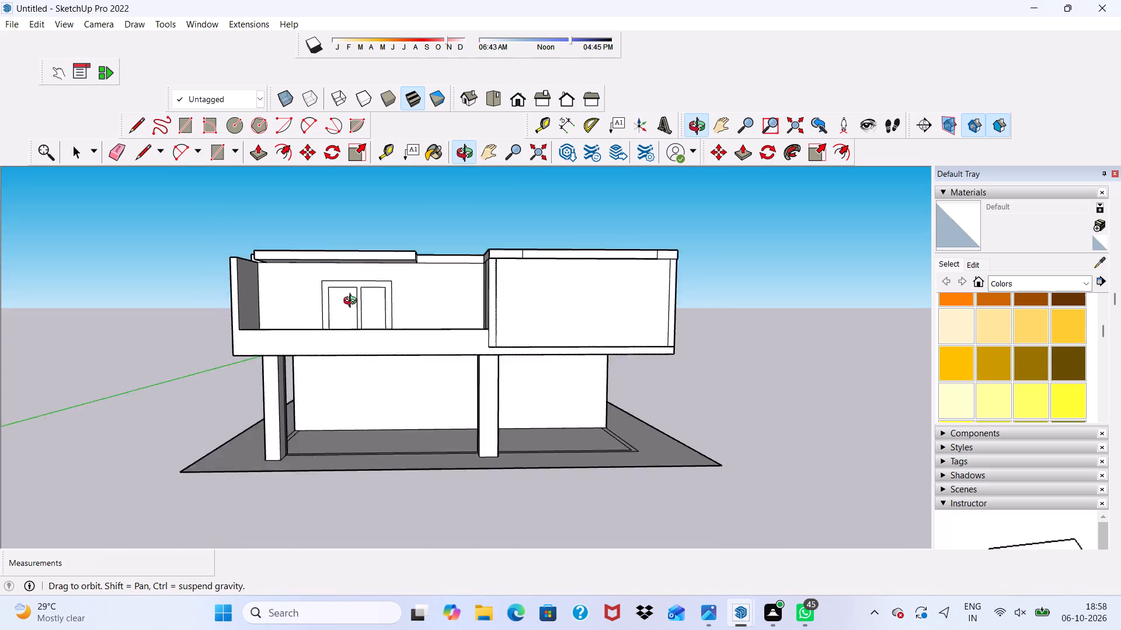
middle_click_drag(353, 302, 430, 352)
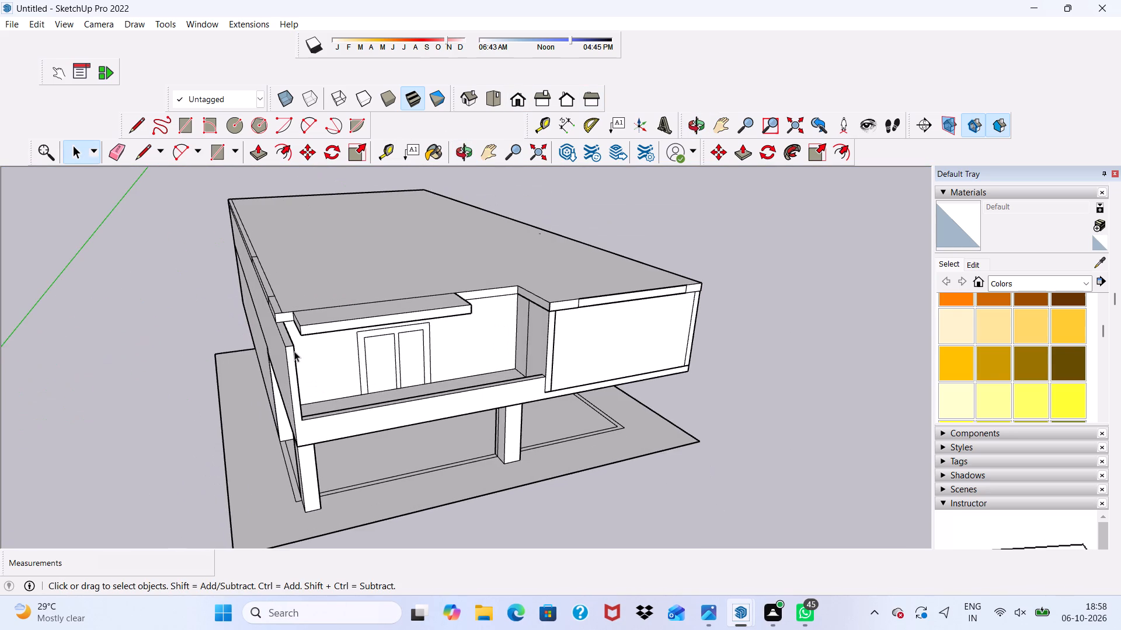
Push the canopy's end face beside the balcony's outer side wall inward about 4 3/16".
scroll(295, 325, "up", 3)
left_click(256, 151)
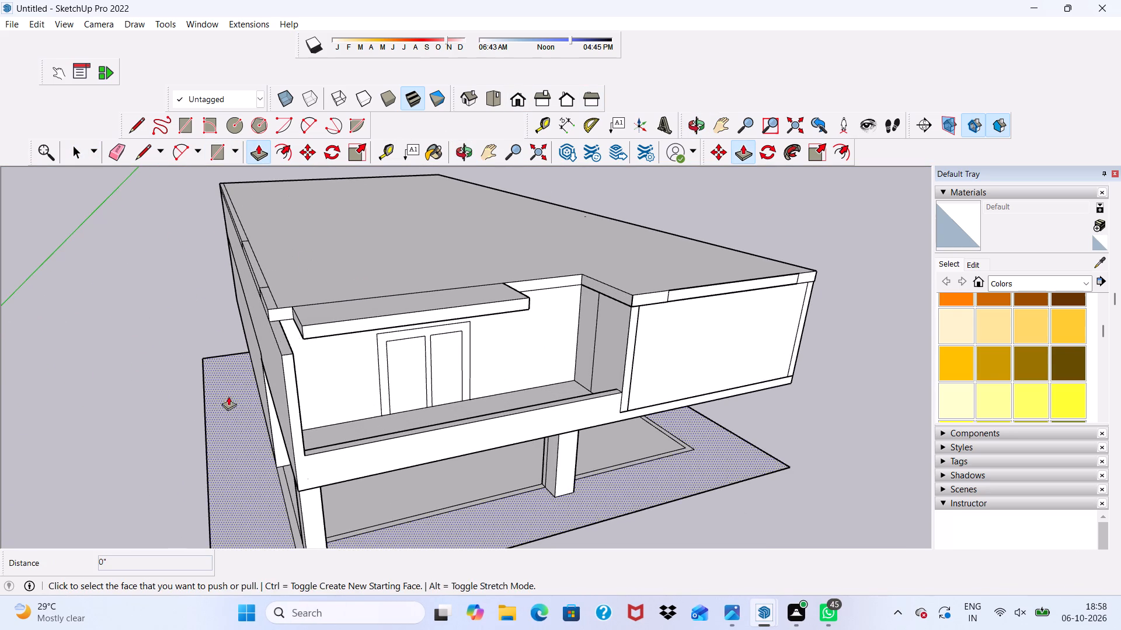
scroll(256, 372, "down", 1)
middle_click_drag(256, 372, 361, 336)
scroll(453, 281, "up", 3)
scroll(493, 254, "up", 1)
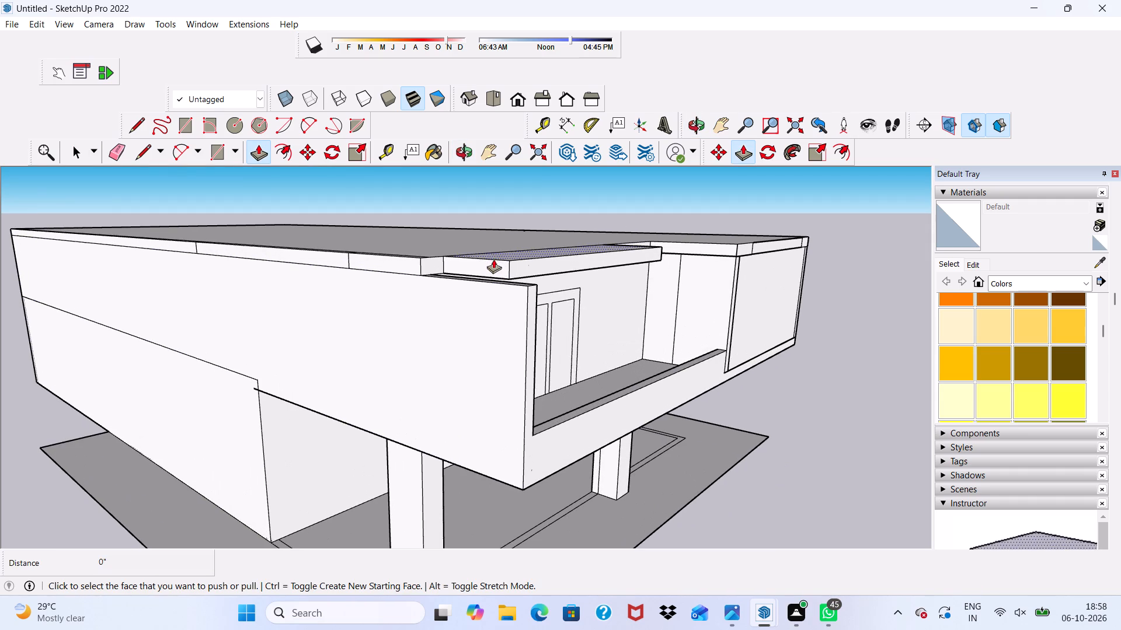
left_click(496, 262)
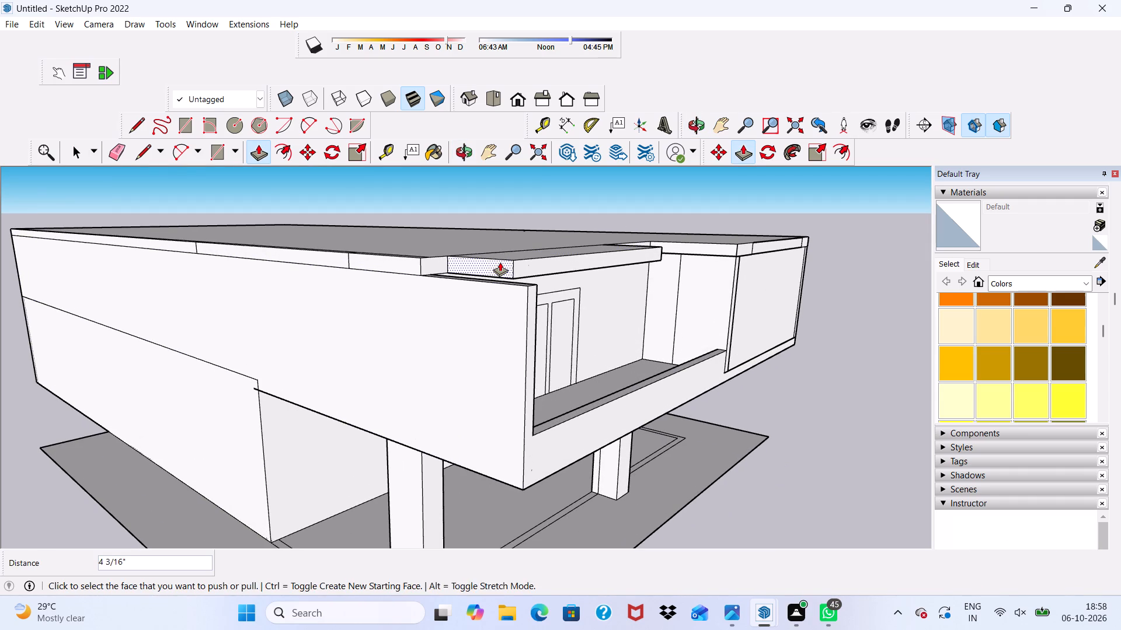
key("space")
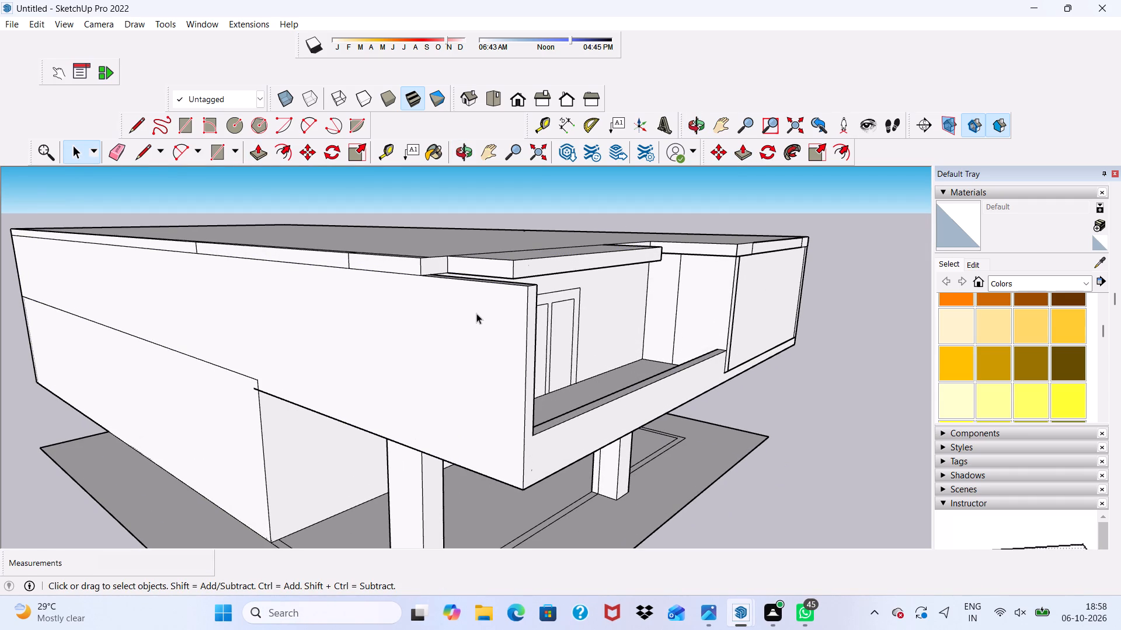
key("space")
Pull the top face of the upper balcony's outer side wall up by 5'.
scroll(154, 586, "down", 2)
scroll(65, 629, "down", 6)
middle_click_drag(422, 361, 232, 362)
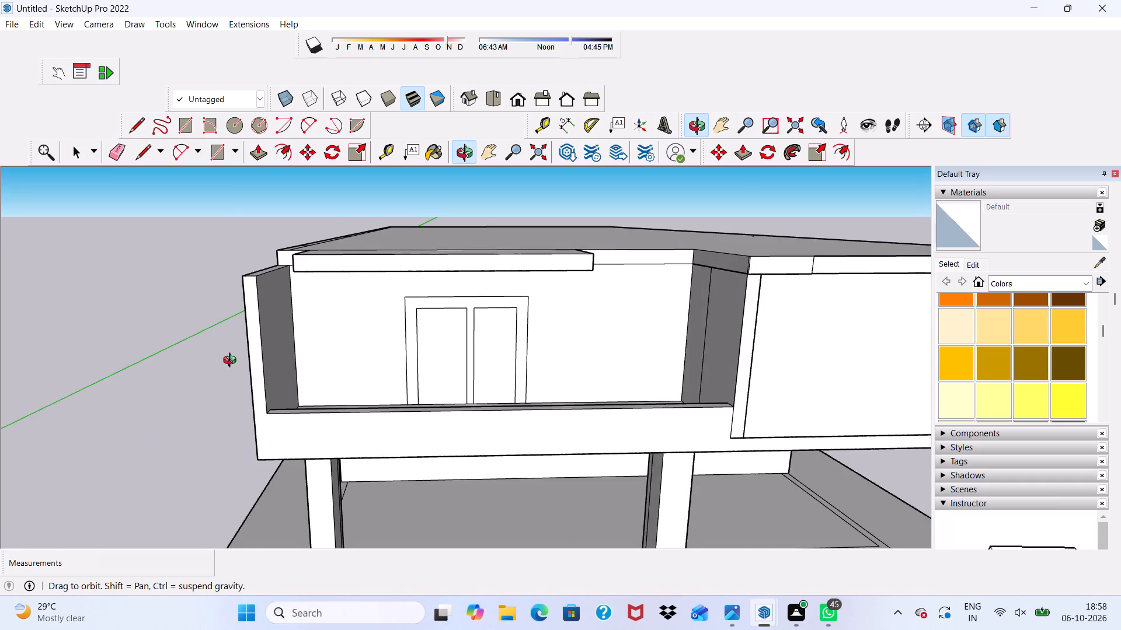
middle_click_drag(232, 362, 245, 336)
scroll(245, 320, "up", 3)
scroll(290, 320, "down", 4)
scroll(384, 268, "down", 1)
middle_click_drag(384, 267, 434, 310)
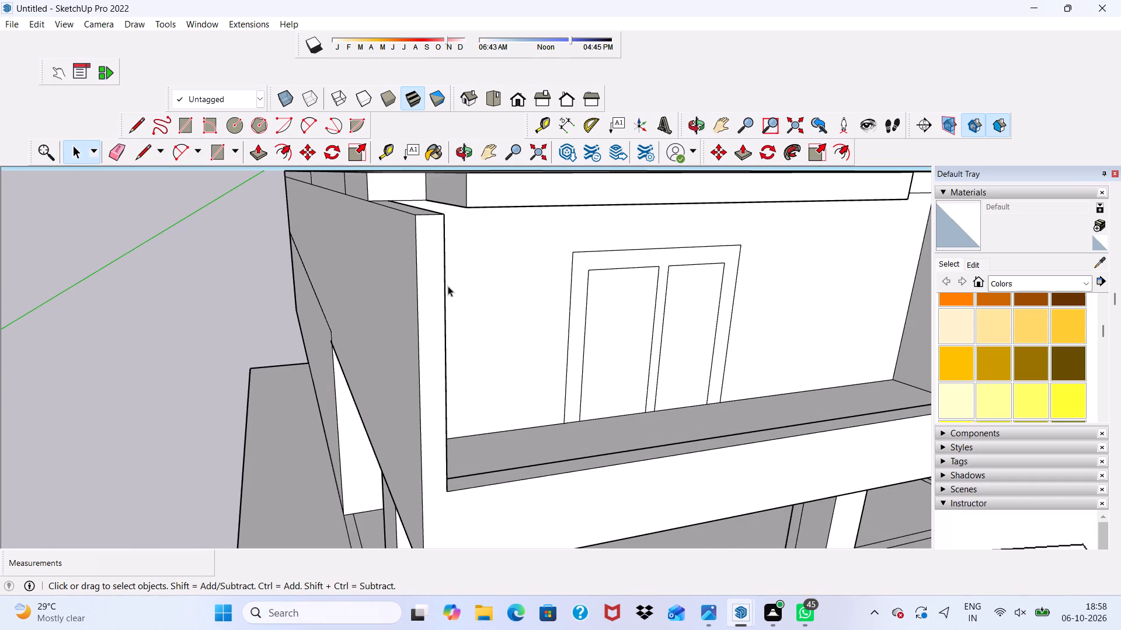
scroll(438, 276, "up", 1)
scroll(438, 276, "down", 2)
middle_click_drag(438, 275, 437, 341)
left_click(413, 288)
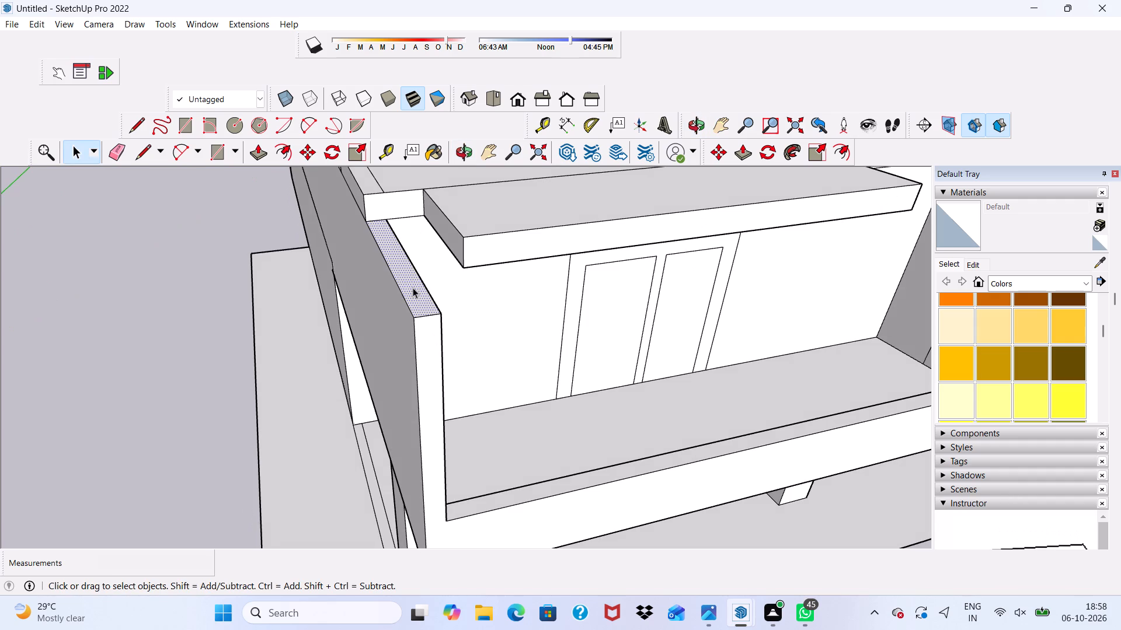
left_click(256, 150)
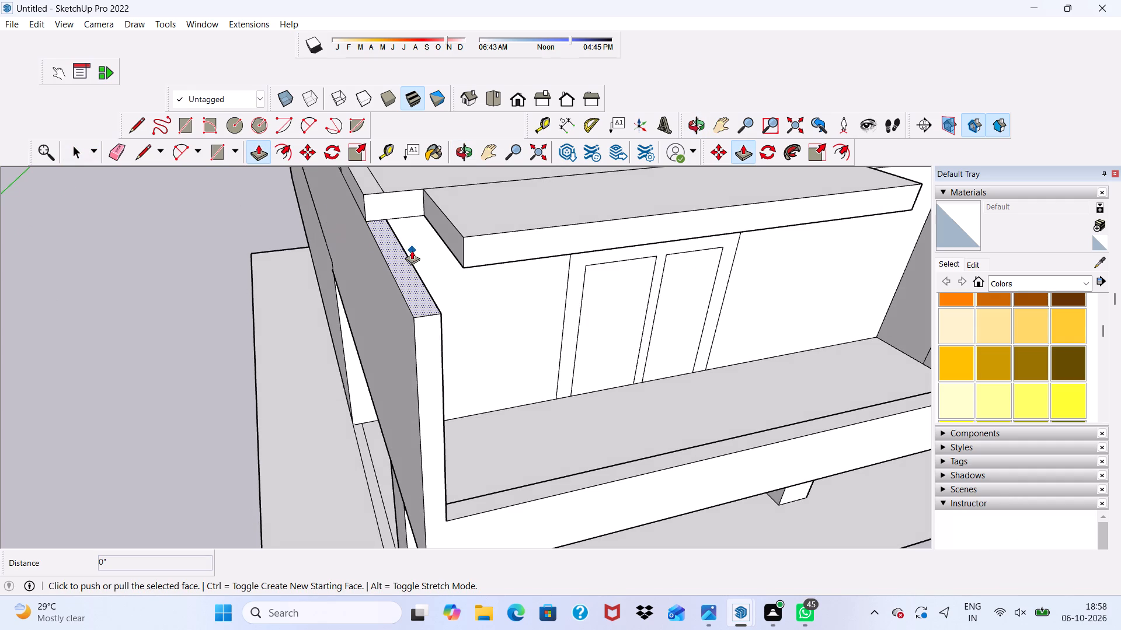
left_click(409, 257)
scroll(399, 192, "down", 1)
middle_click_drag(399, 192, 386, 136)
scroll(396, 185, "down", 1)
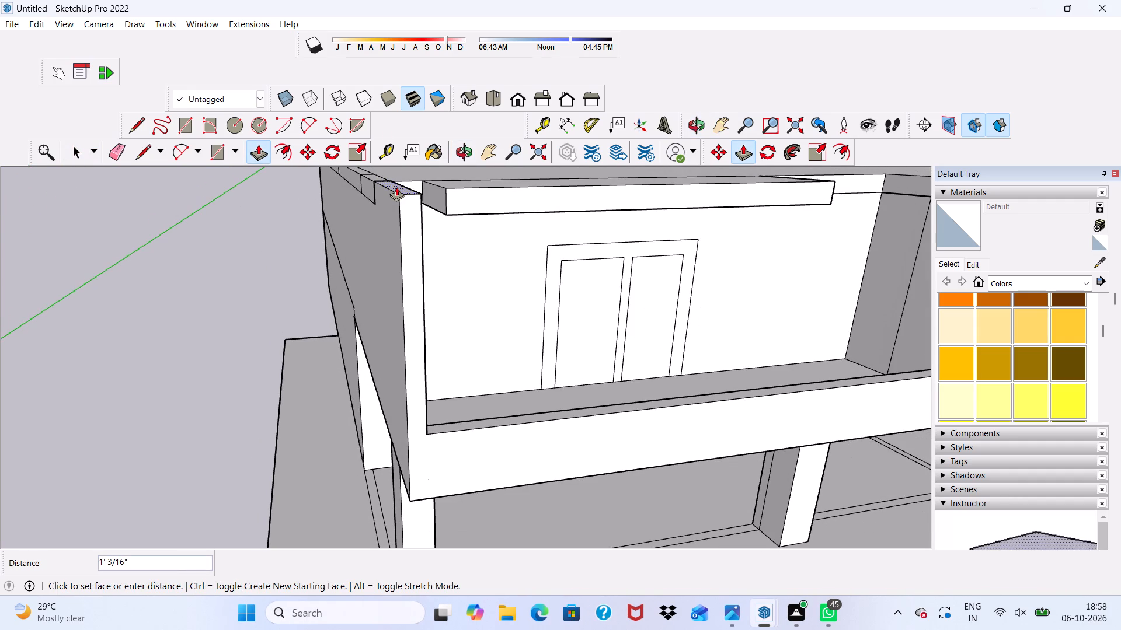
scroll(396, 187, "up", 3)
scroll(386, 193, "down", 7)
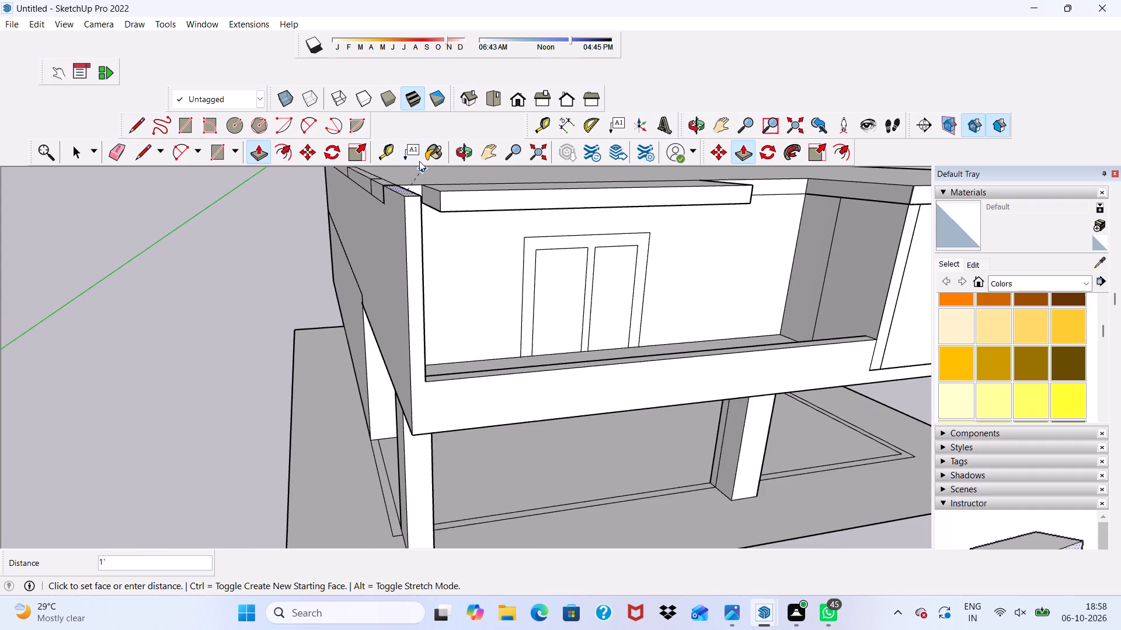
scroll(417, 210, "up", 3)
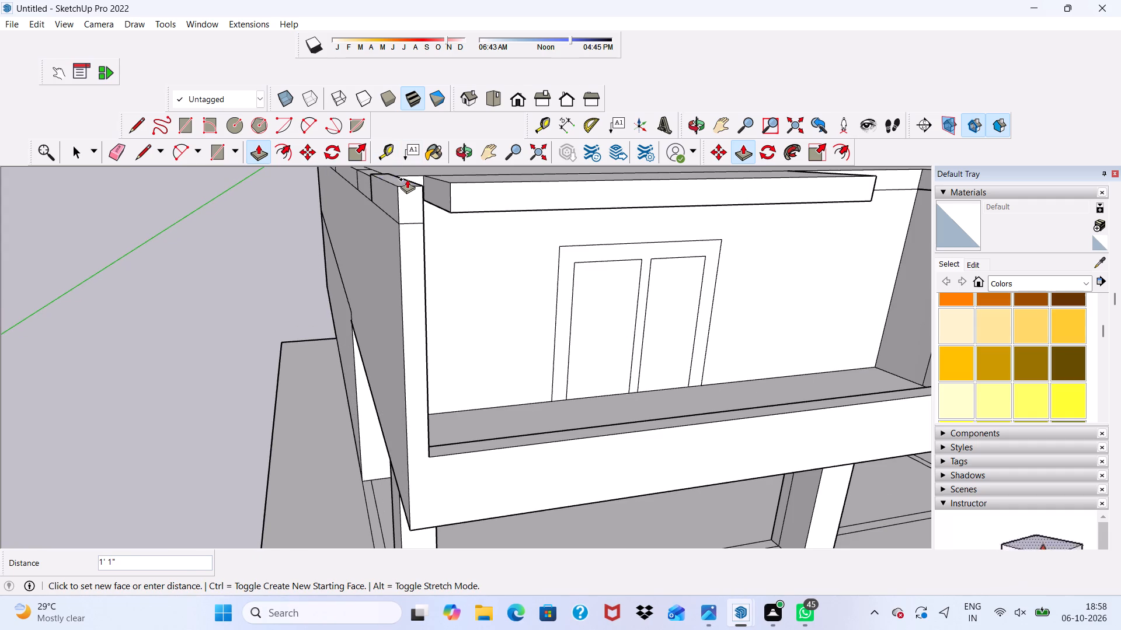
key("5")
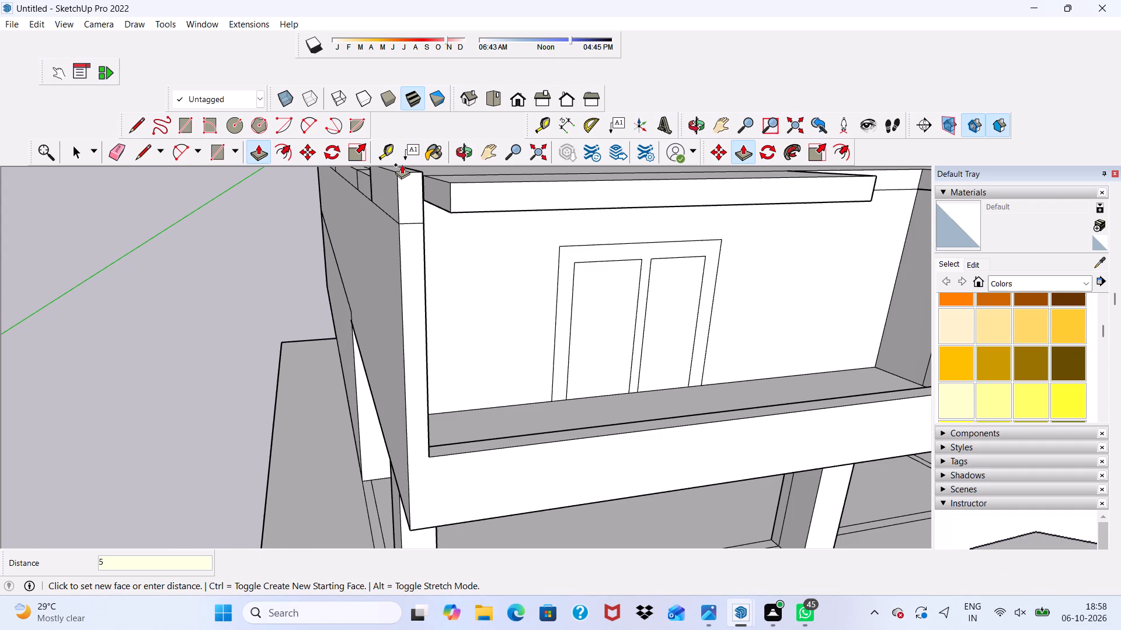
key("apostrophe")
key("Return")
Erase the roof-edge strip's long seam lines and short cross lines on the stretch beside the raised balcony side wall.
scroll(404, 205, "down", 6)
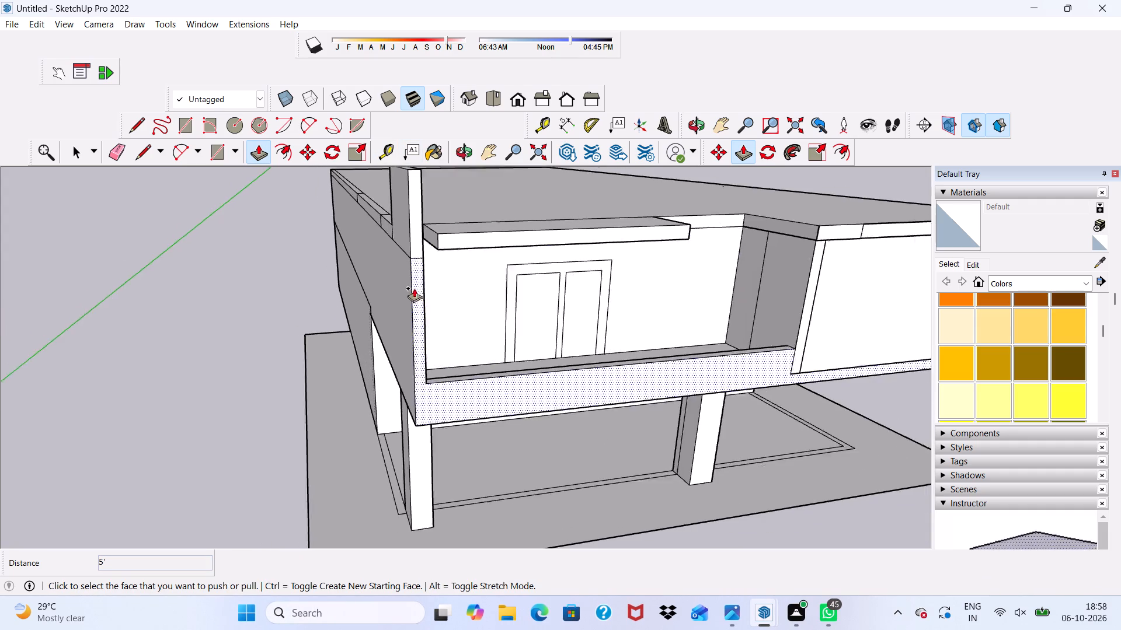
scroll(414, 288, "down", 7)
middle_click_drag(411, 251, 498, 284)
scroll(467, 276, "up", 4)
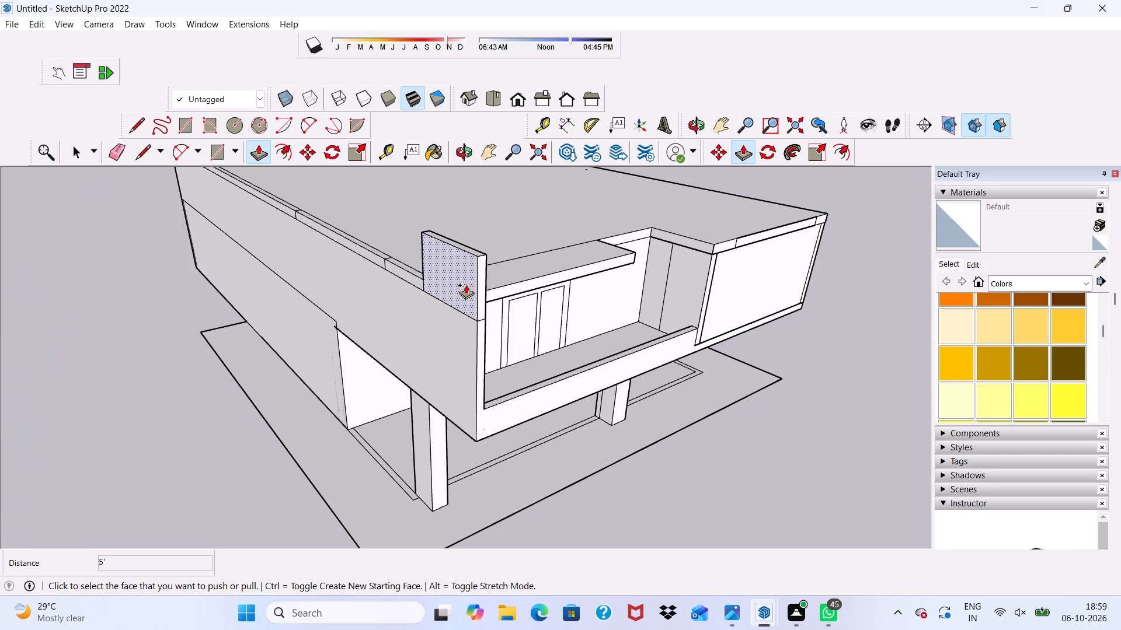
key("space")
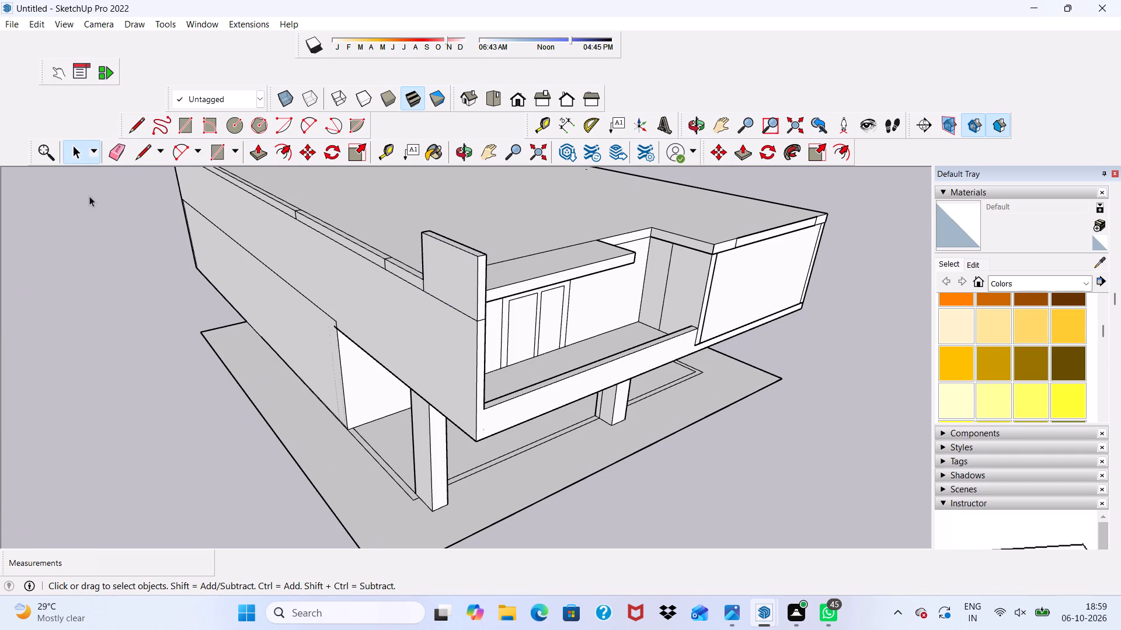
left_click_drag(117, 149, 142, 173)
scroll(409, 253, "up", 5)
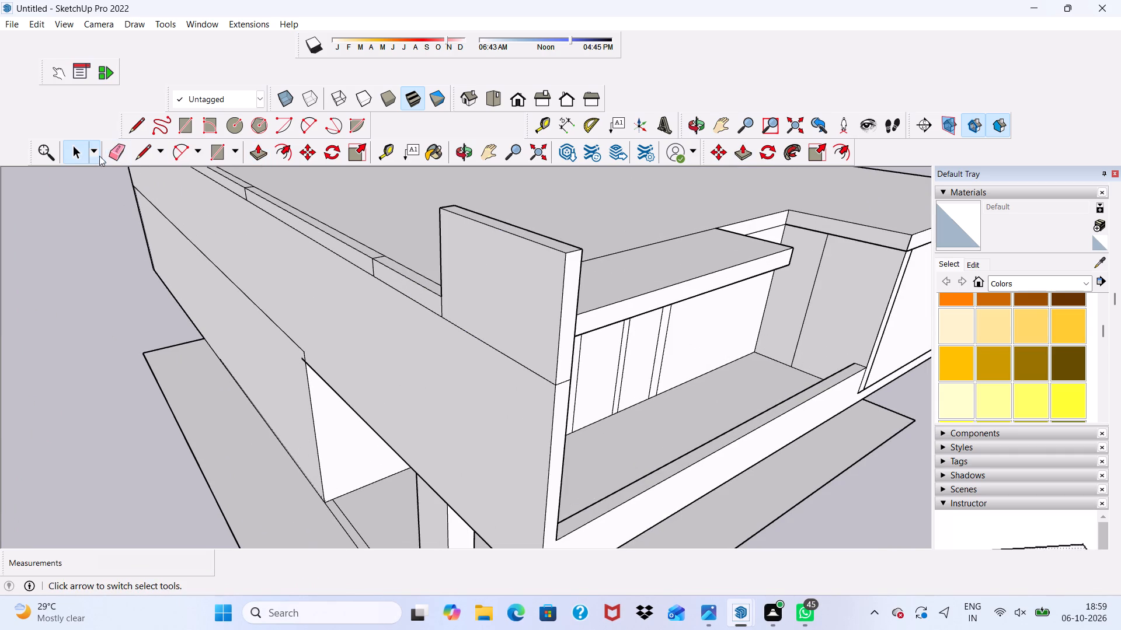
left_click(114, 157)
scroll(323, 236, "up", 2)
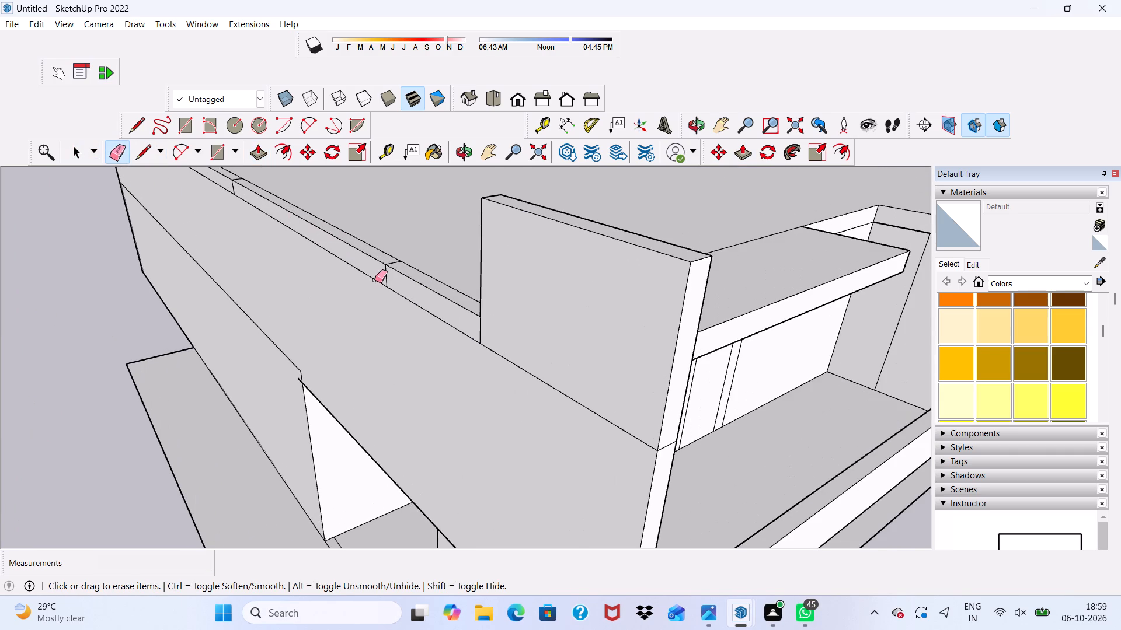
left_click_drag(375, 280, 385, 286)
left_click(402, 295)
scroll(398, 261, "up", 3)
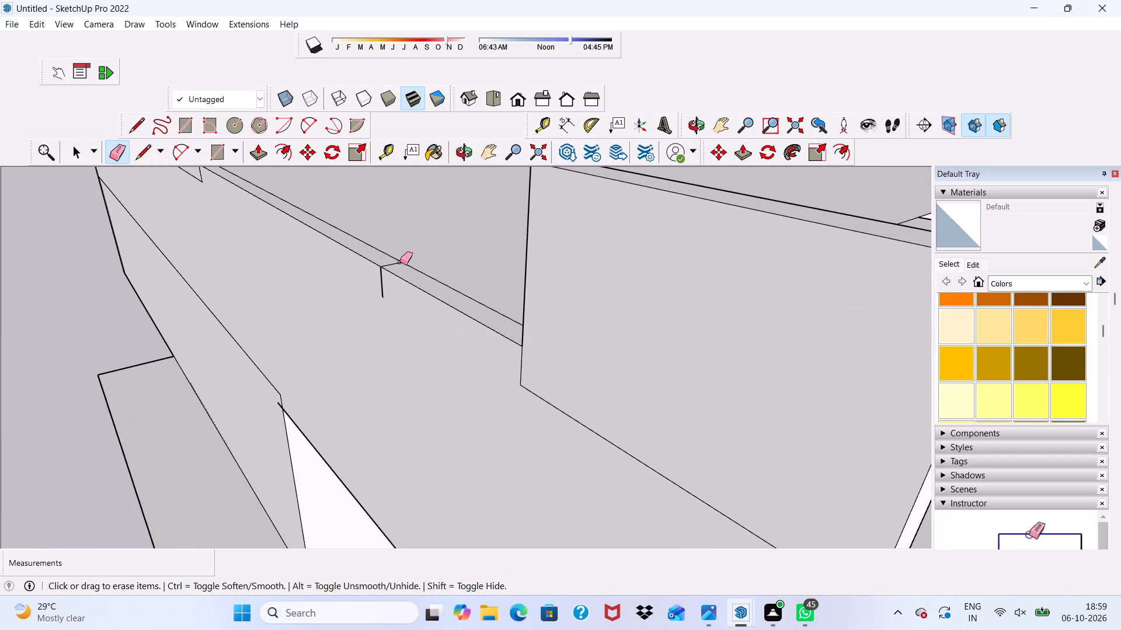
scroll(404, 261, "up", 4)
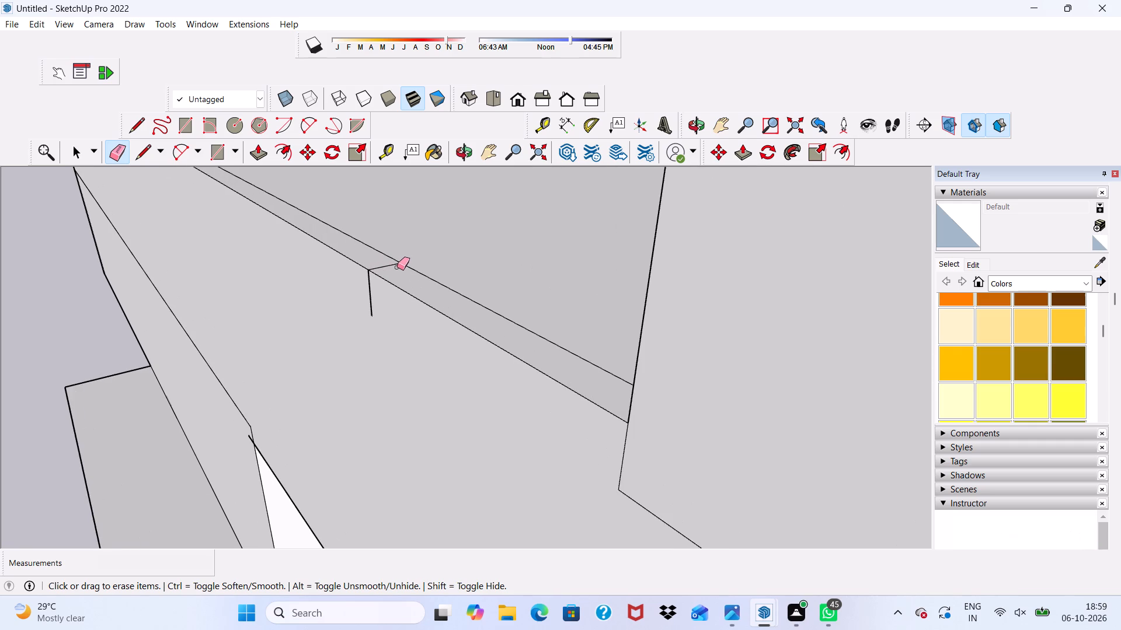
left_click_drag(397, 267, 394, 260)
left_click(369, 289)
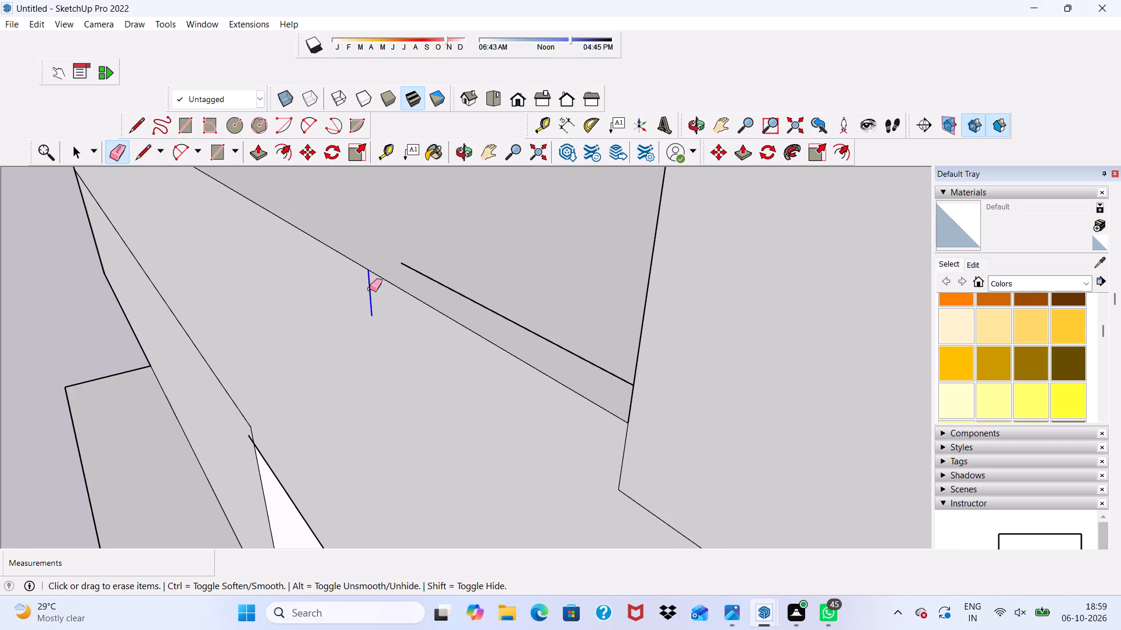
left_click(428, 279)
scroll(428, 279, "down", 15)
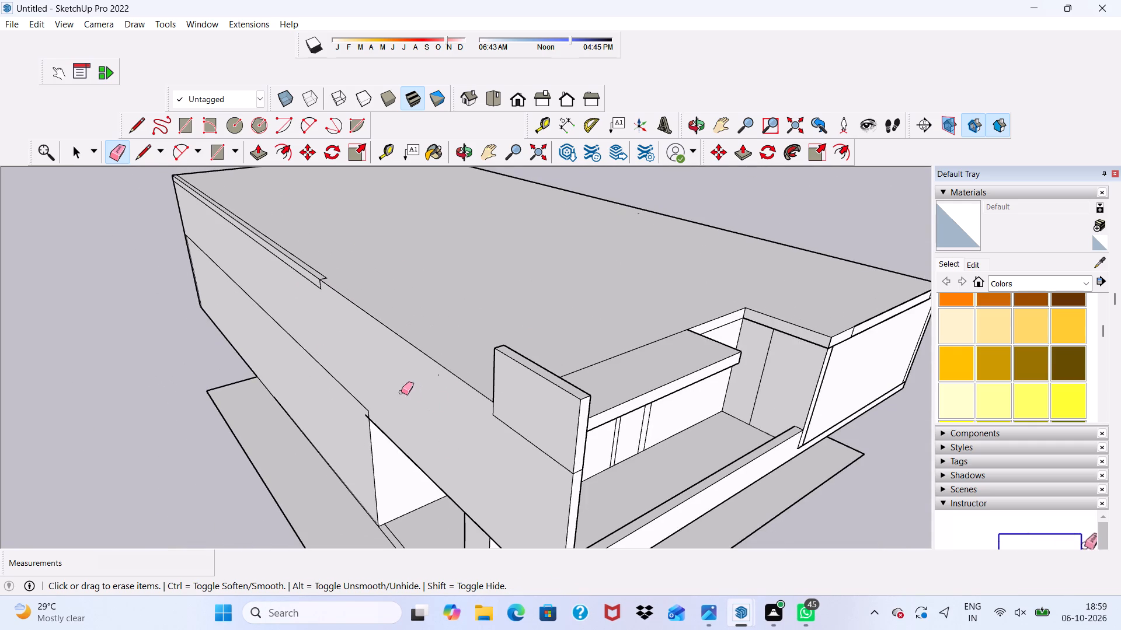
Erase the remaining parallel seam lines and short cross lines along the far stretch of the same roof edge.
scroll(284, 262, "up", 10)
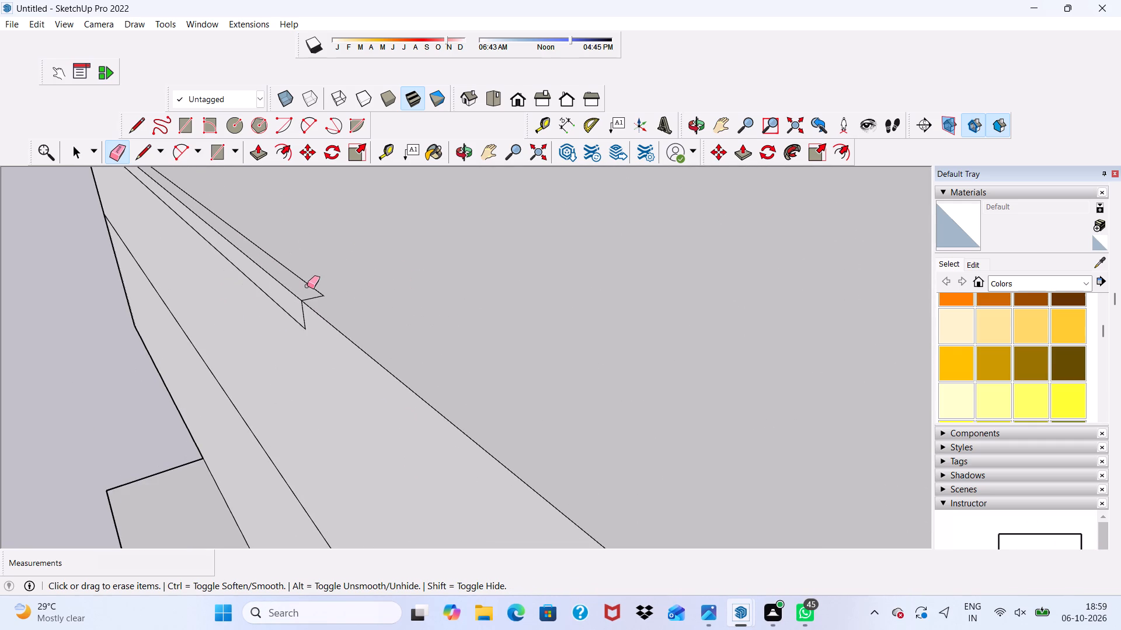
left_click(308, 285)
left_click(314, 297)
scroll(304, 306, "up", 4)
left_click(303, 314)
left_click(290, 325)
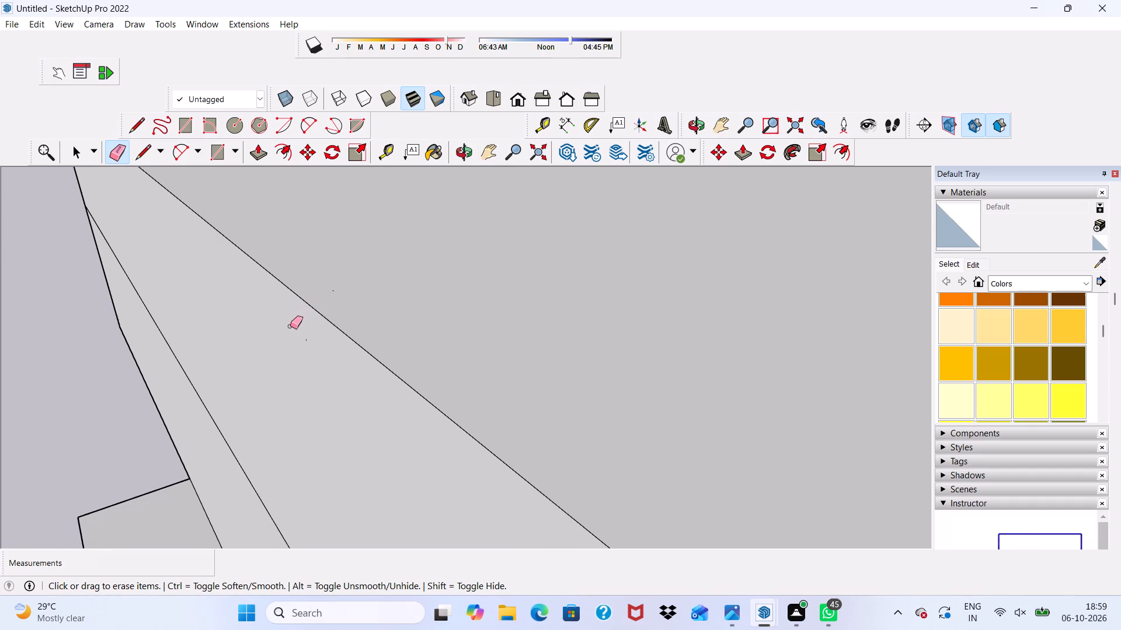
Erase the seam lines across the front end and inner face of the raised balcony side wall.
scroll(304, 351, "down", 20)
middle_click_drag(548, 389, 297, 386)
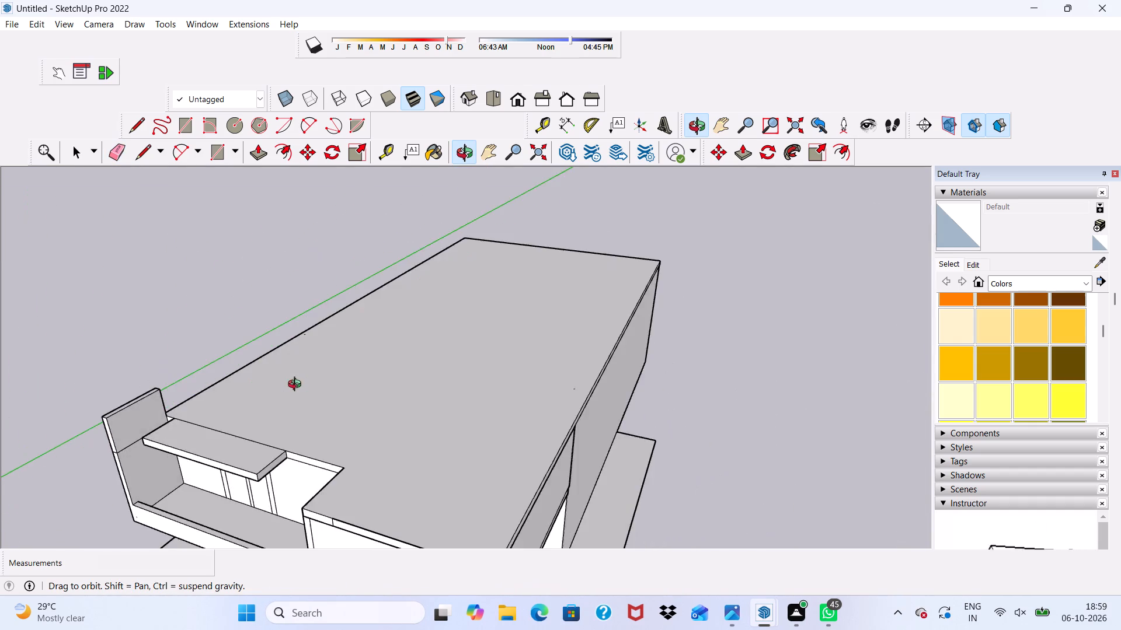
middle_click_drag(297, 386, 297, 386)
scroll(459, 503, "up", 5)
scroll(373, 364, "down", 5)
scroll(472, 545, "up", 9)
scroll(412, 386, "down", 5)
middle_click_drag(415, 487, 566, 383)
scroll(569, 384, "up", 1)
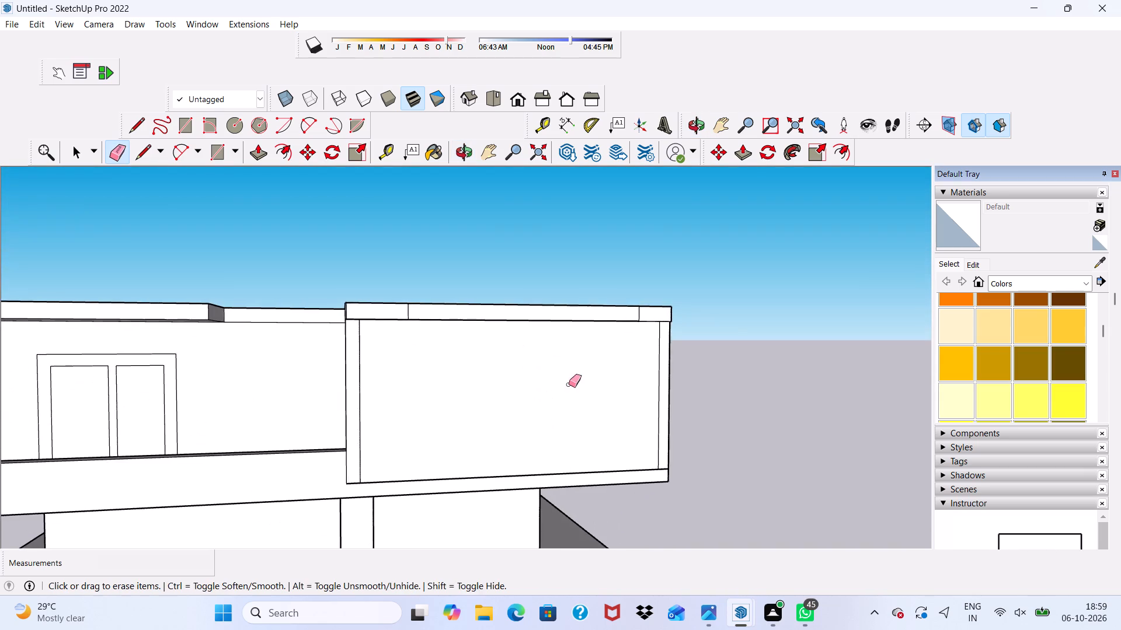
scroll(530, 382, "down", 7)
key("space")
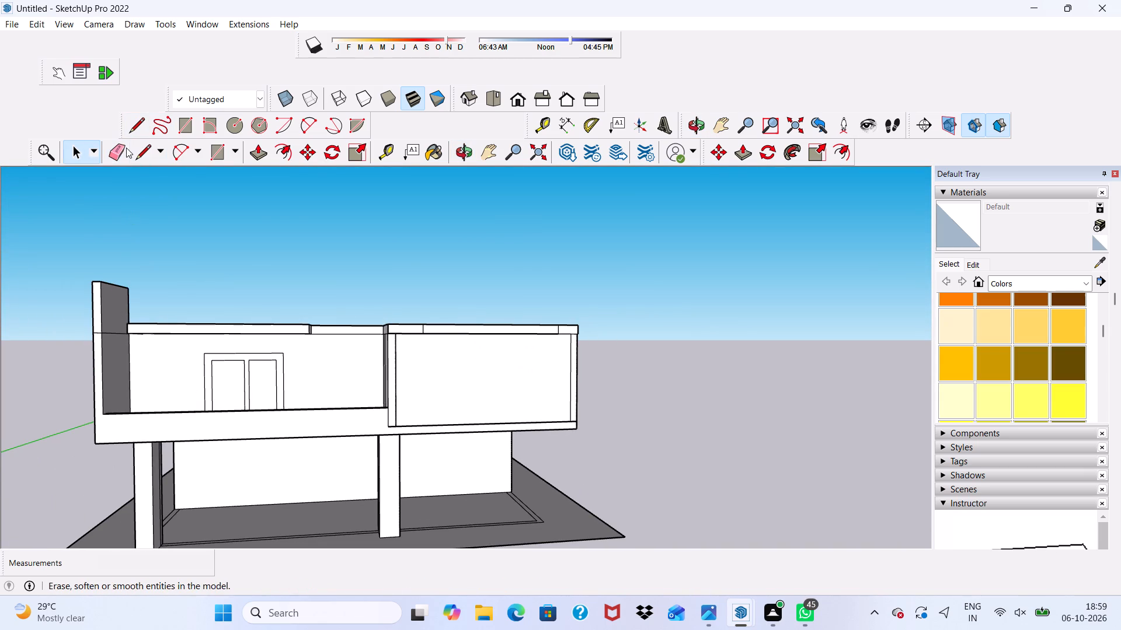
left_click(119, 150)
scroll(135, 374, "up", 8)
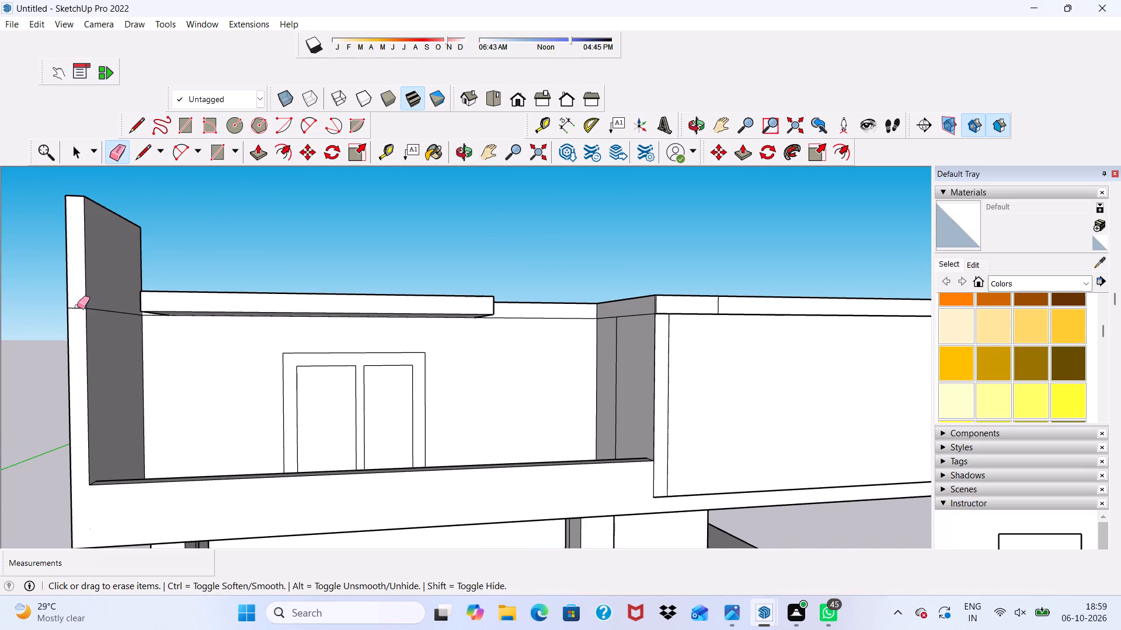
left_click(77, 306)
left_click(97, 308)
Draw an arc on the side wall's outer face, down its front edge from the seam corner, about 8' 3/4" long with a 4' 7 13/16" bulge.
scroll(102, 333, "down", 4)
middle_click_drag(121, 370, 270, 345)
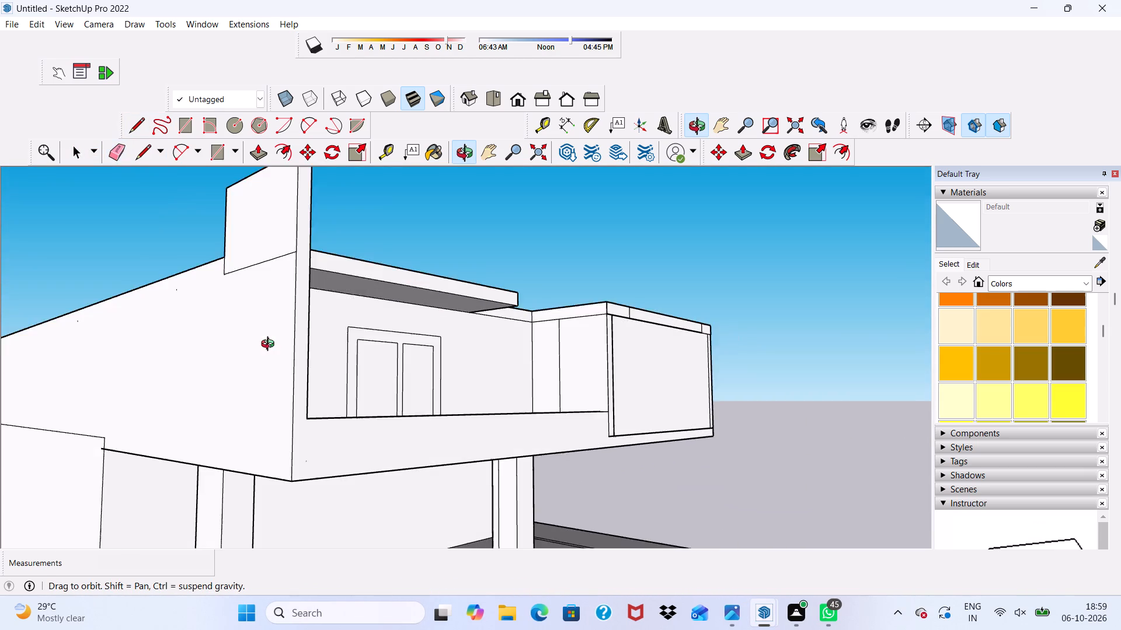
middle_click_drag(270, 345, 319, 331)
key("space")
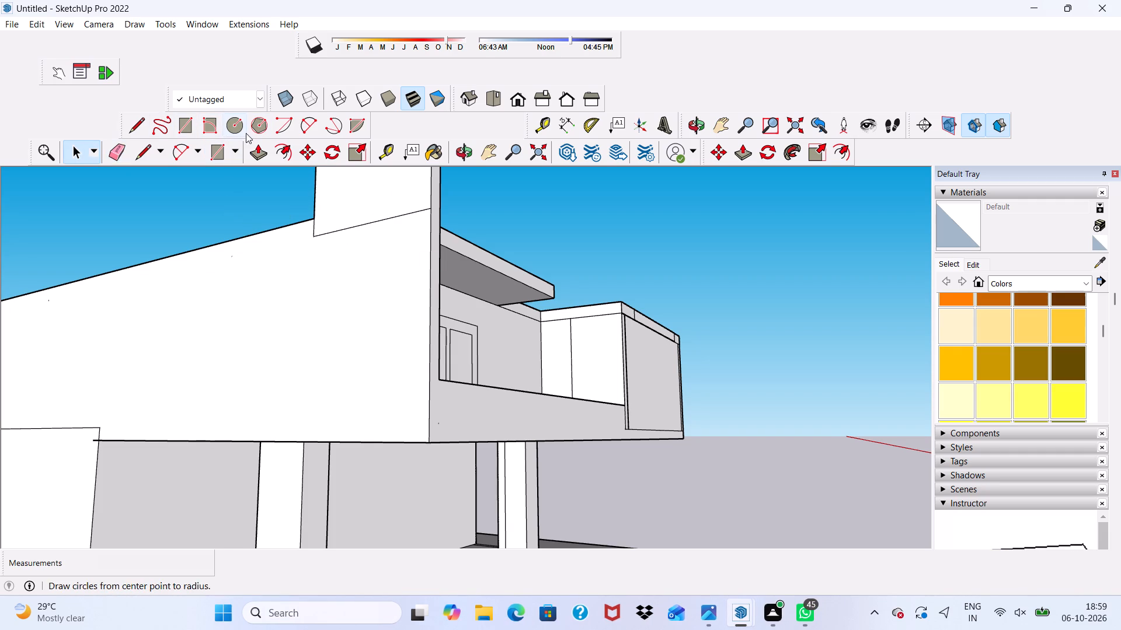
left_click_drag(311, 117, 333, 141)
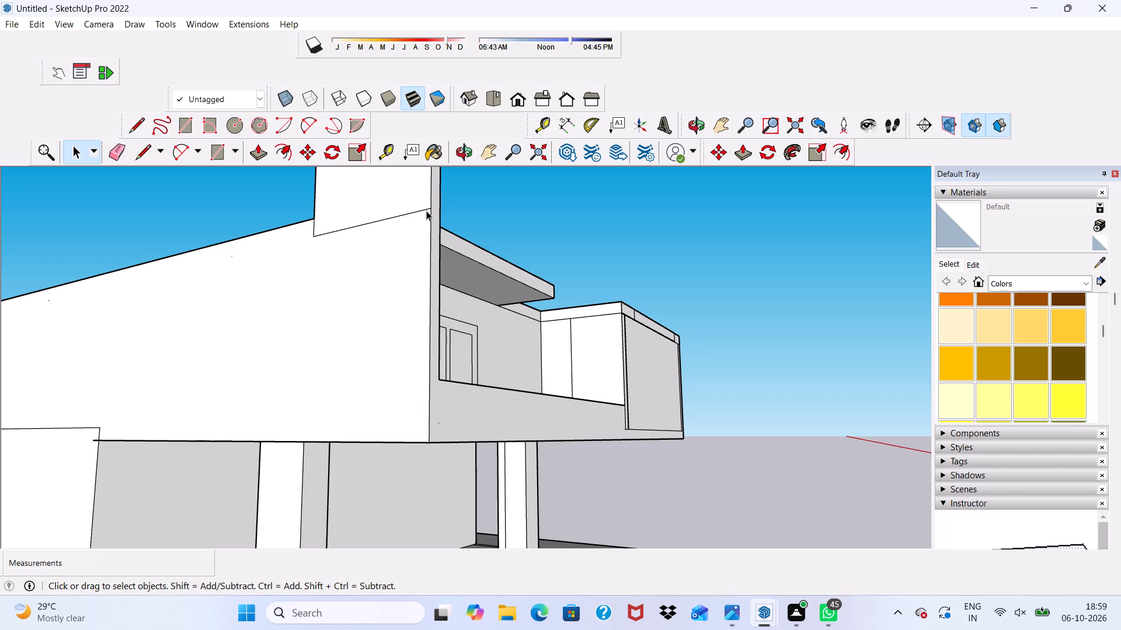
left_click_drag(307, 124, 316, 132)
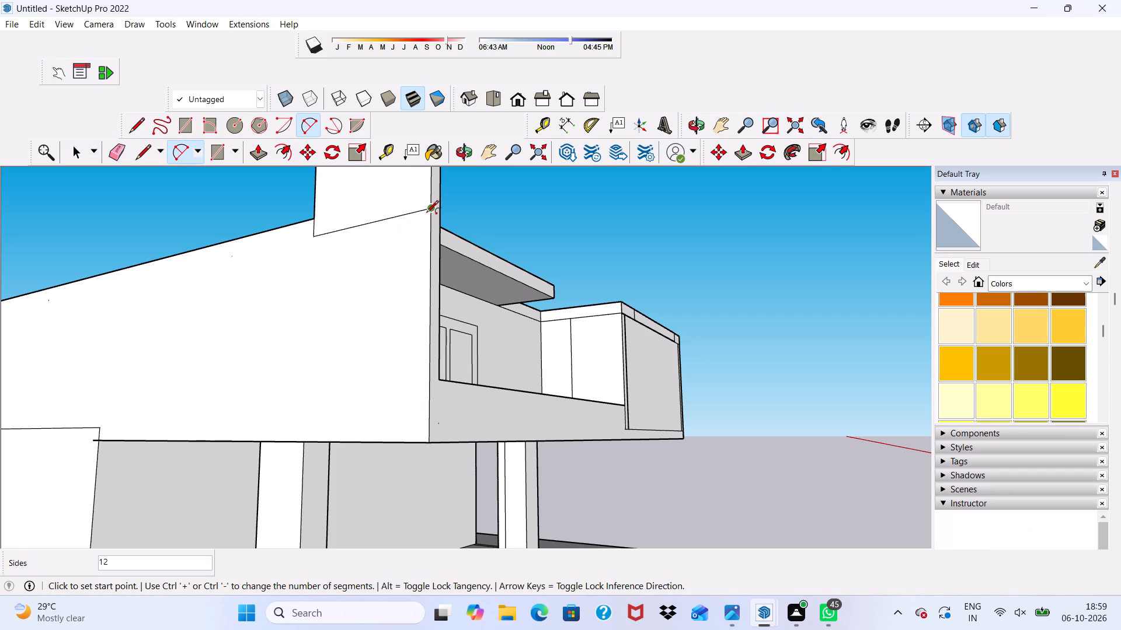
left_click(427, 213)
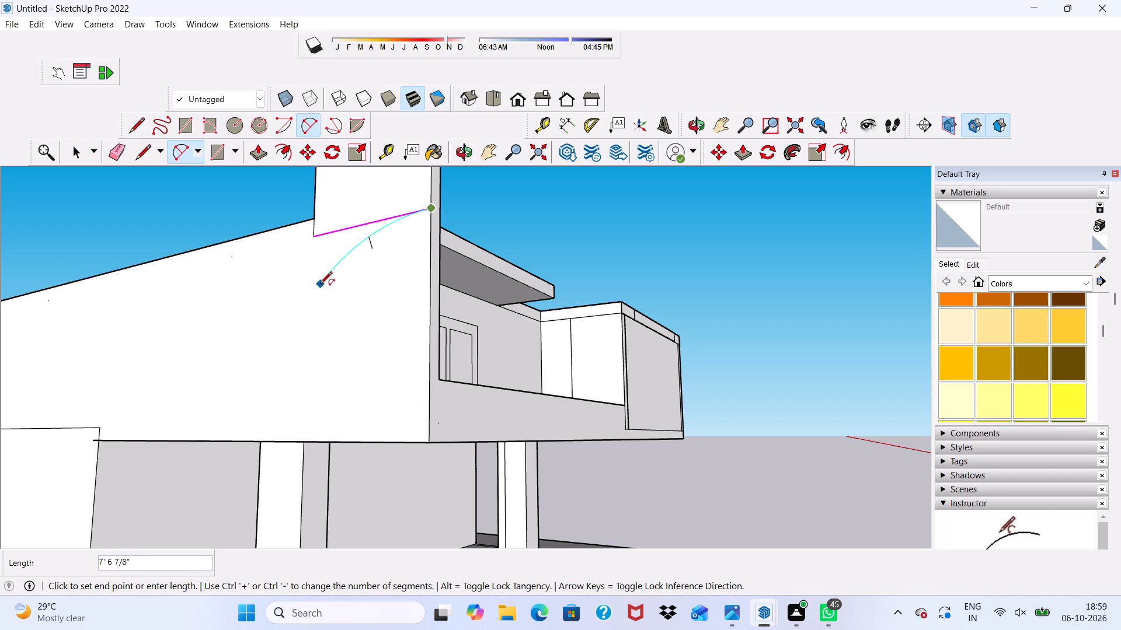
left_click(424, 380)
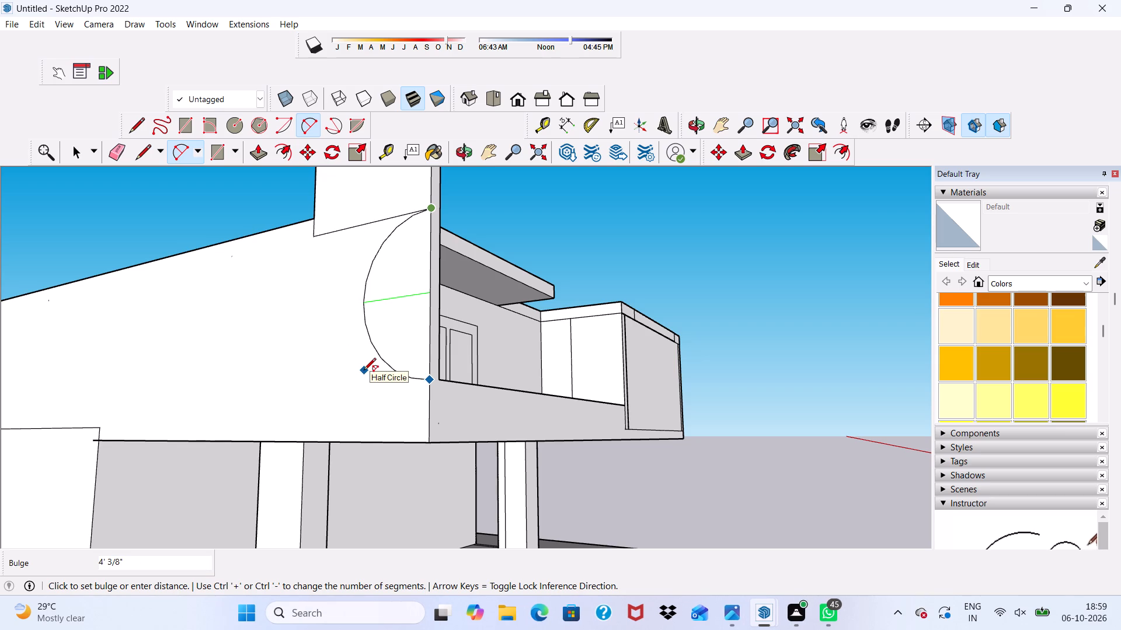
left_click(353, 365)
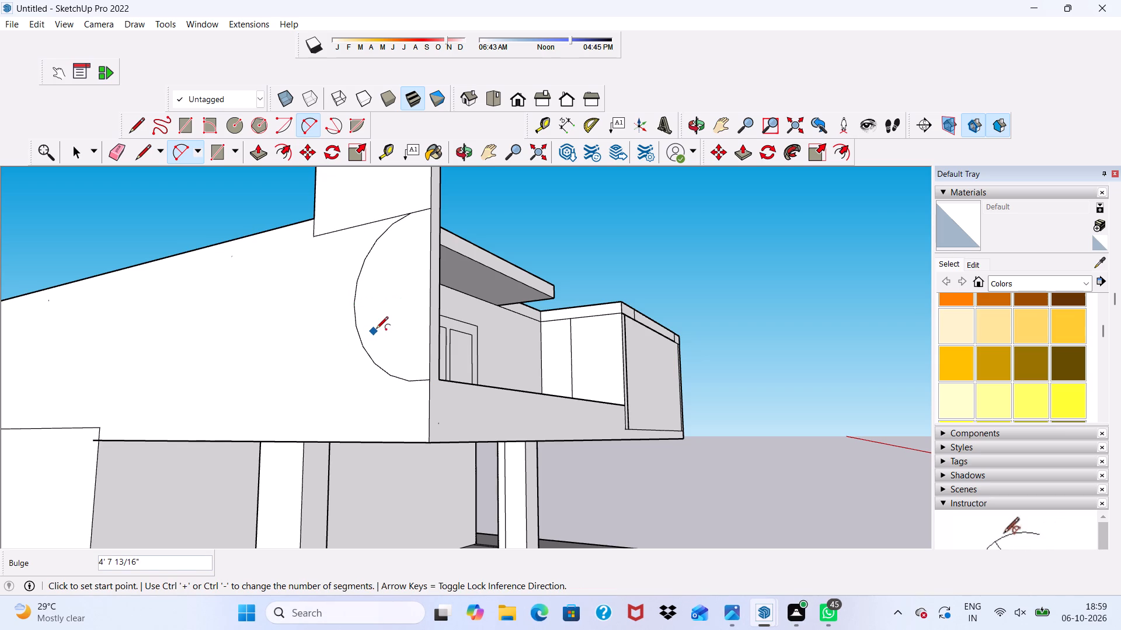
key("space")
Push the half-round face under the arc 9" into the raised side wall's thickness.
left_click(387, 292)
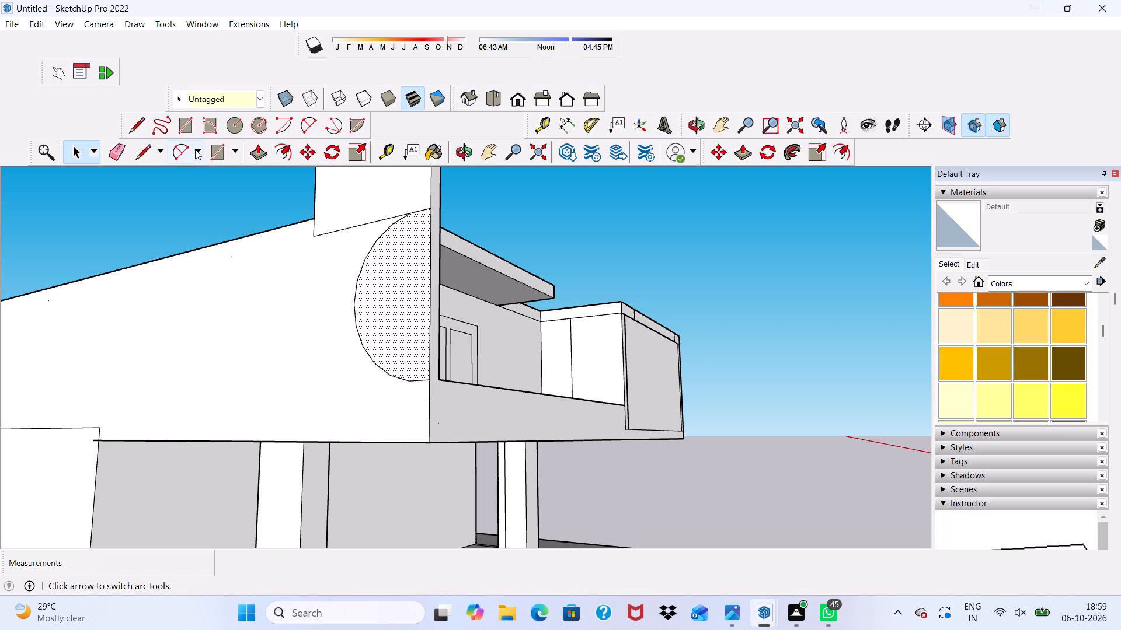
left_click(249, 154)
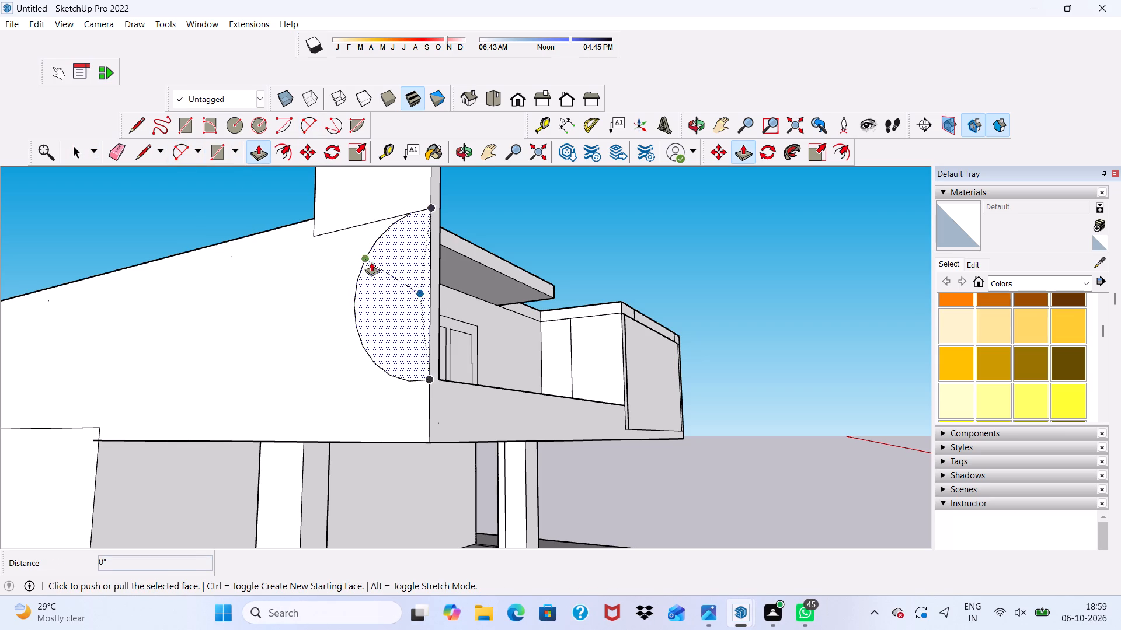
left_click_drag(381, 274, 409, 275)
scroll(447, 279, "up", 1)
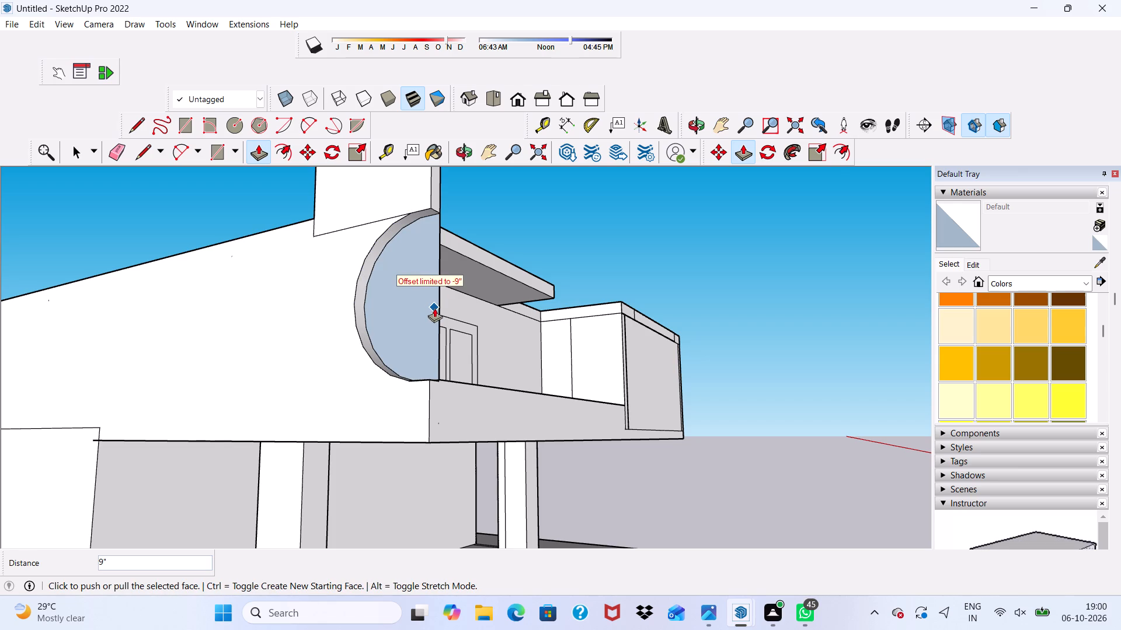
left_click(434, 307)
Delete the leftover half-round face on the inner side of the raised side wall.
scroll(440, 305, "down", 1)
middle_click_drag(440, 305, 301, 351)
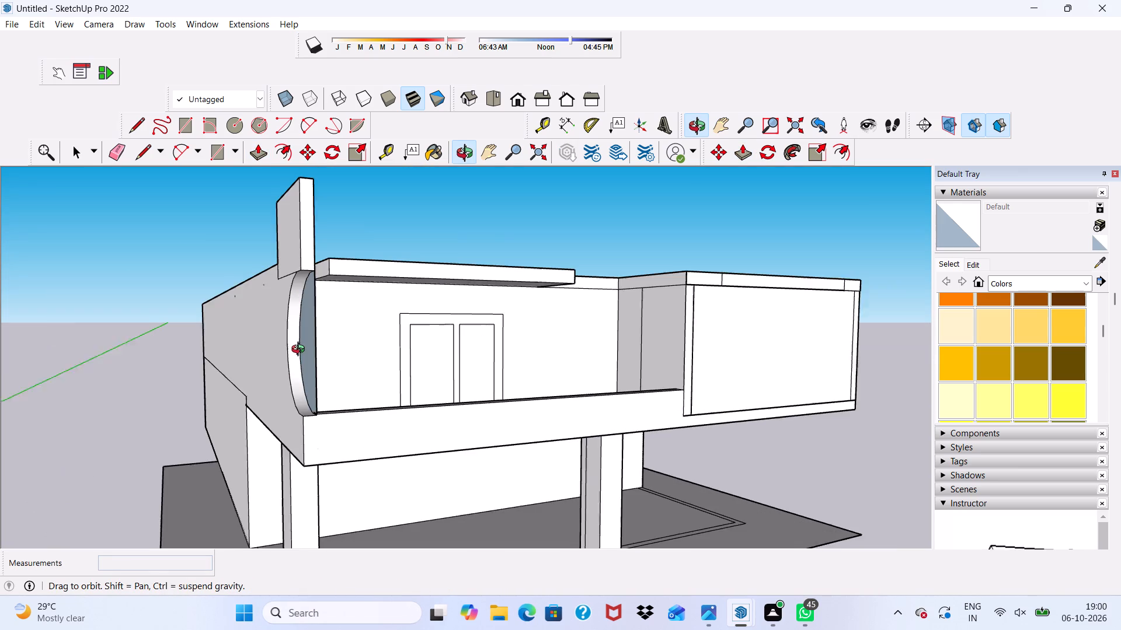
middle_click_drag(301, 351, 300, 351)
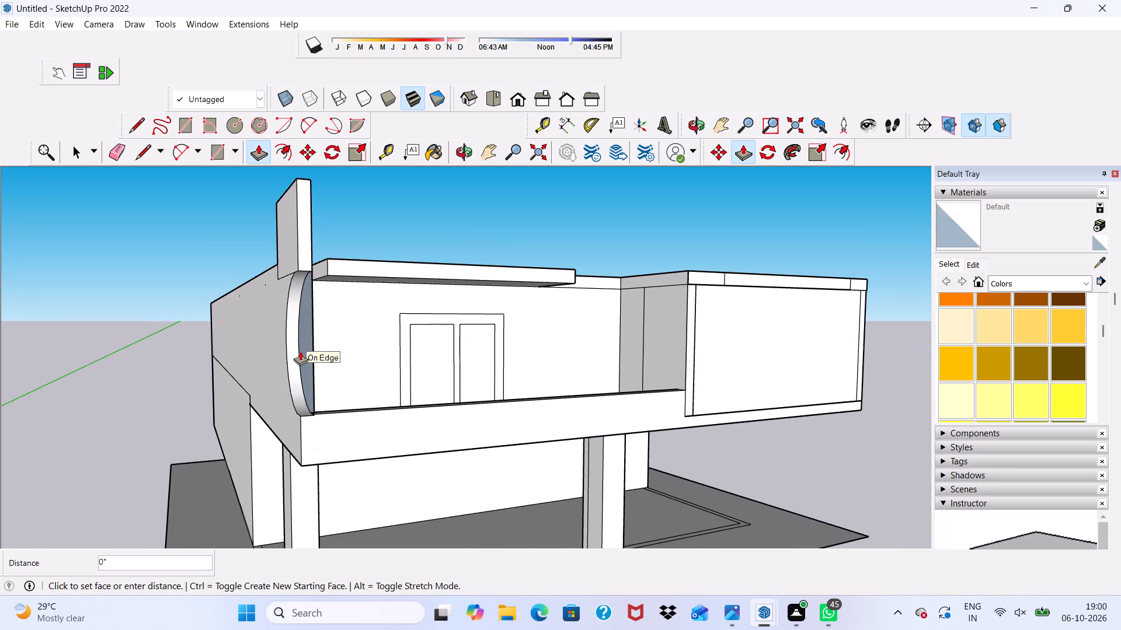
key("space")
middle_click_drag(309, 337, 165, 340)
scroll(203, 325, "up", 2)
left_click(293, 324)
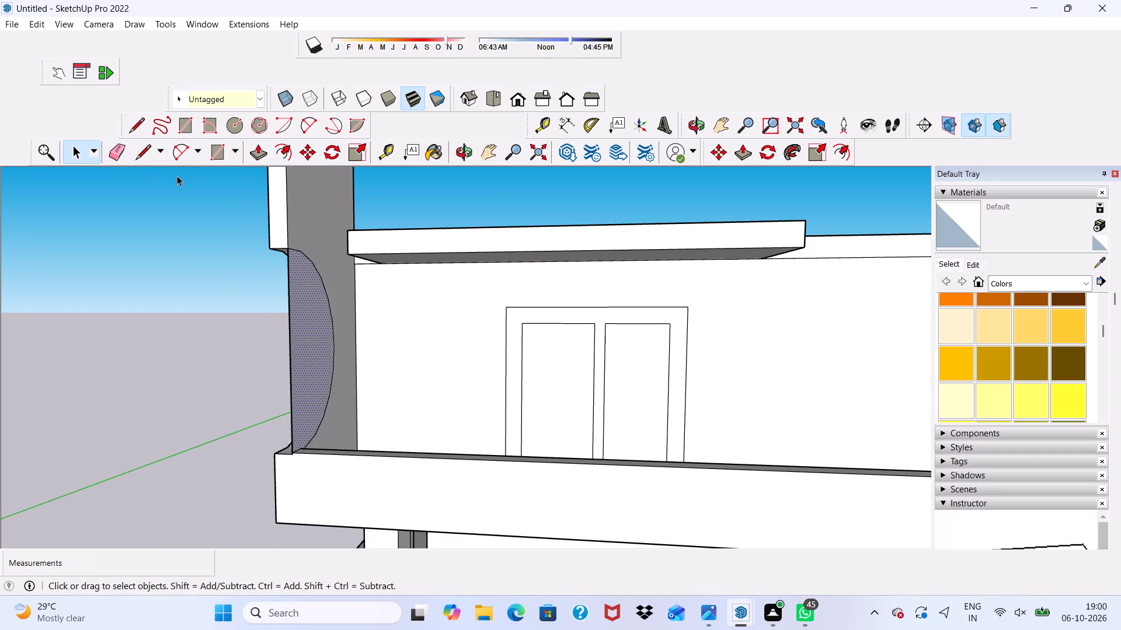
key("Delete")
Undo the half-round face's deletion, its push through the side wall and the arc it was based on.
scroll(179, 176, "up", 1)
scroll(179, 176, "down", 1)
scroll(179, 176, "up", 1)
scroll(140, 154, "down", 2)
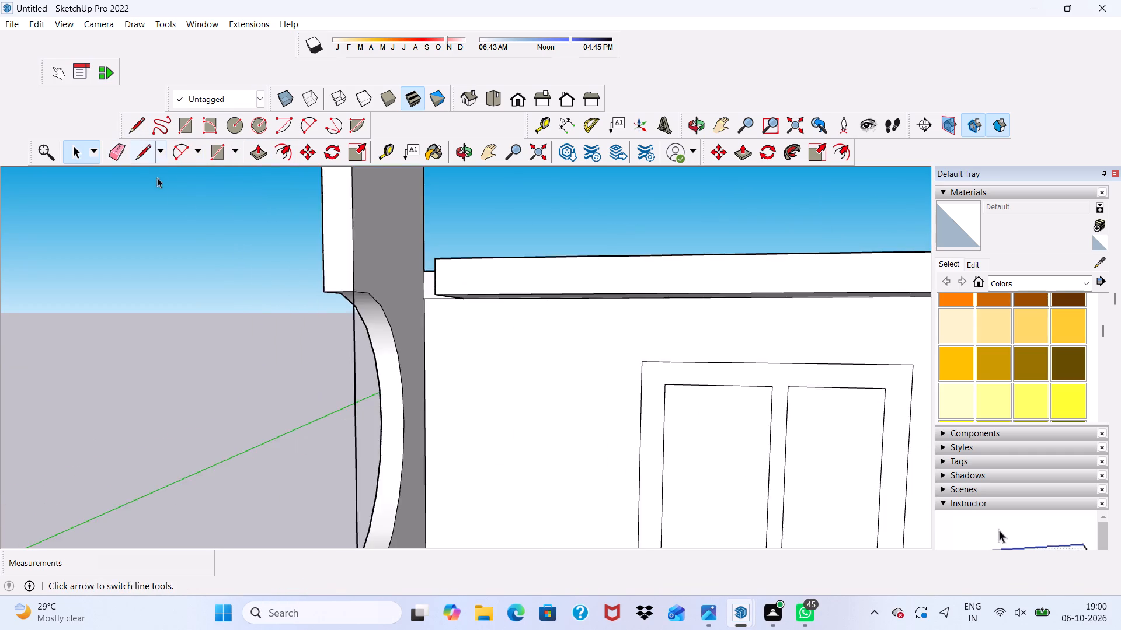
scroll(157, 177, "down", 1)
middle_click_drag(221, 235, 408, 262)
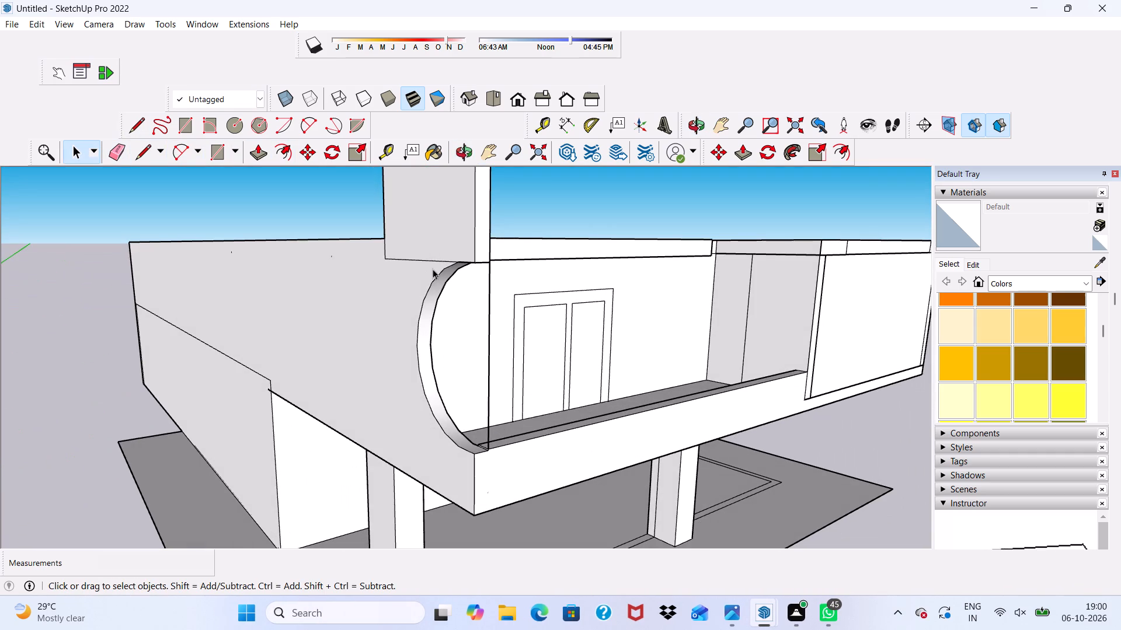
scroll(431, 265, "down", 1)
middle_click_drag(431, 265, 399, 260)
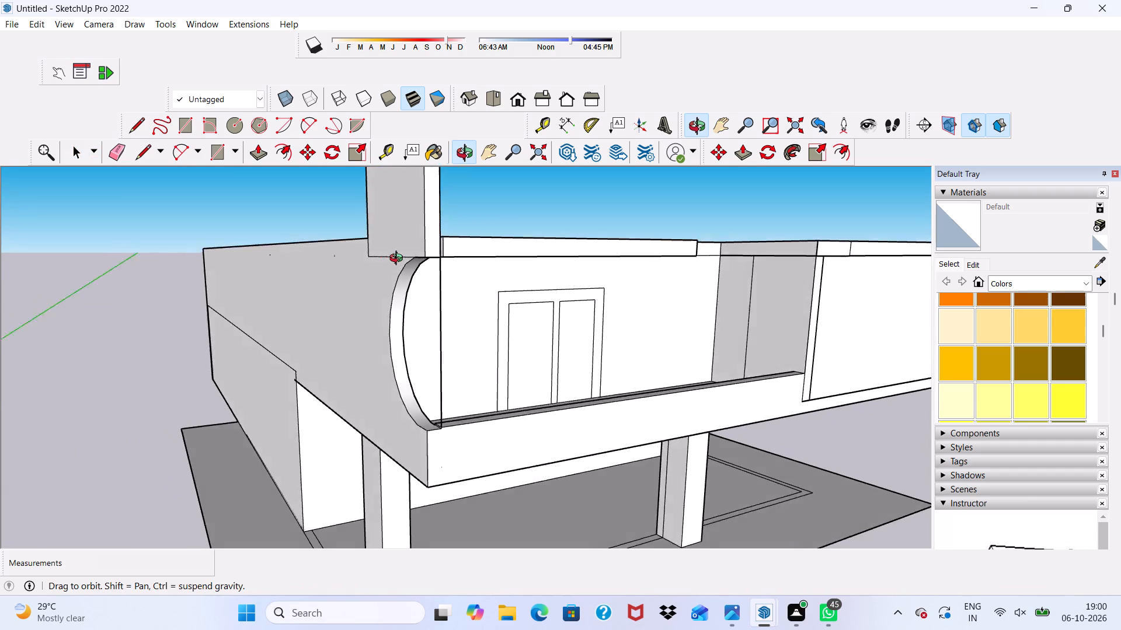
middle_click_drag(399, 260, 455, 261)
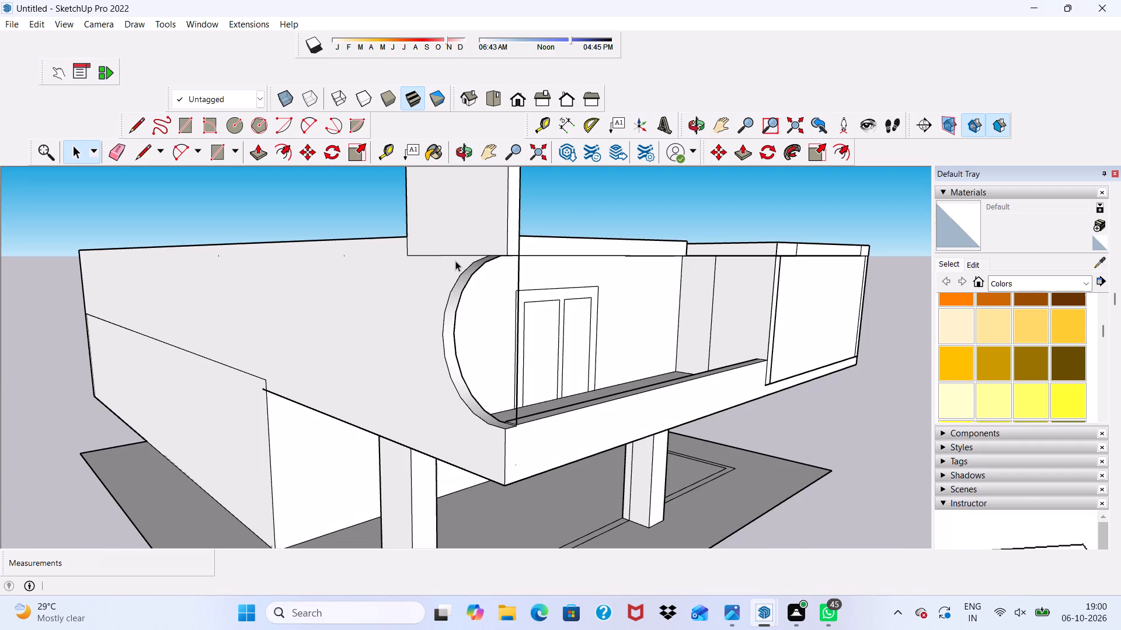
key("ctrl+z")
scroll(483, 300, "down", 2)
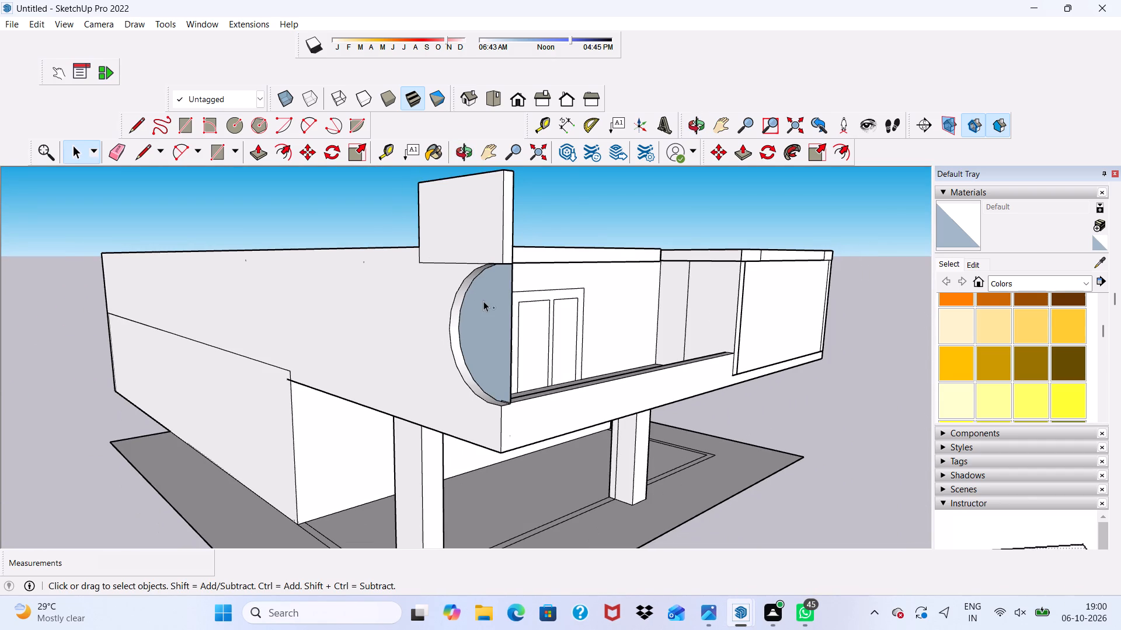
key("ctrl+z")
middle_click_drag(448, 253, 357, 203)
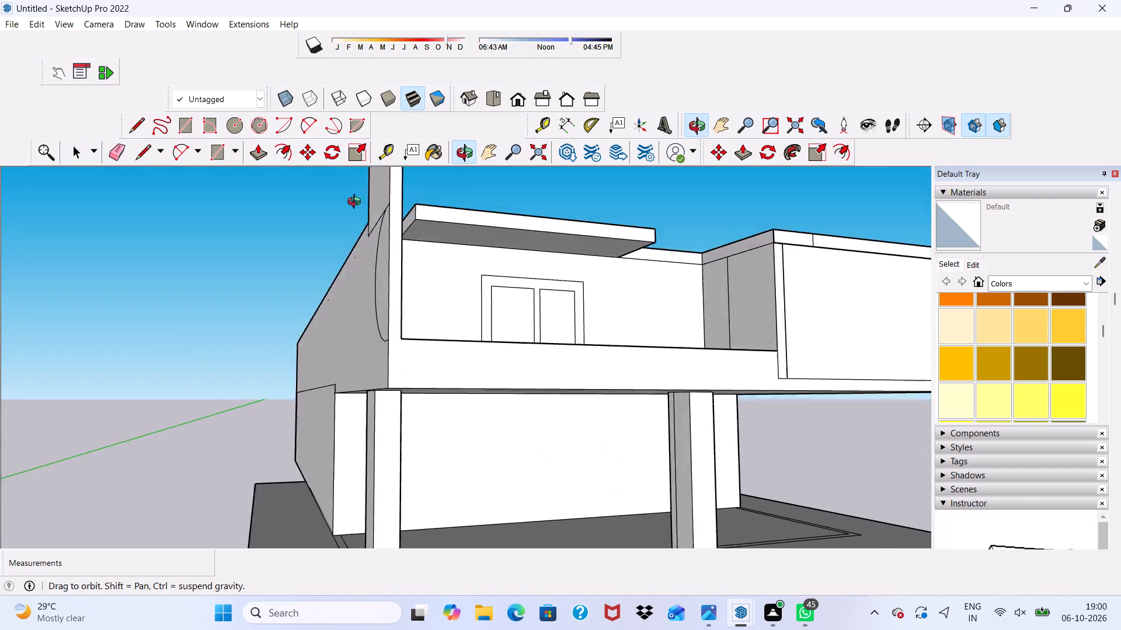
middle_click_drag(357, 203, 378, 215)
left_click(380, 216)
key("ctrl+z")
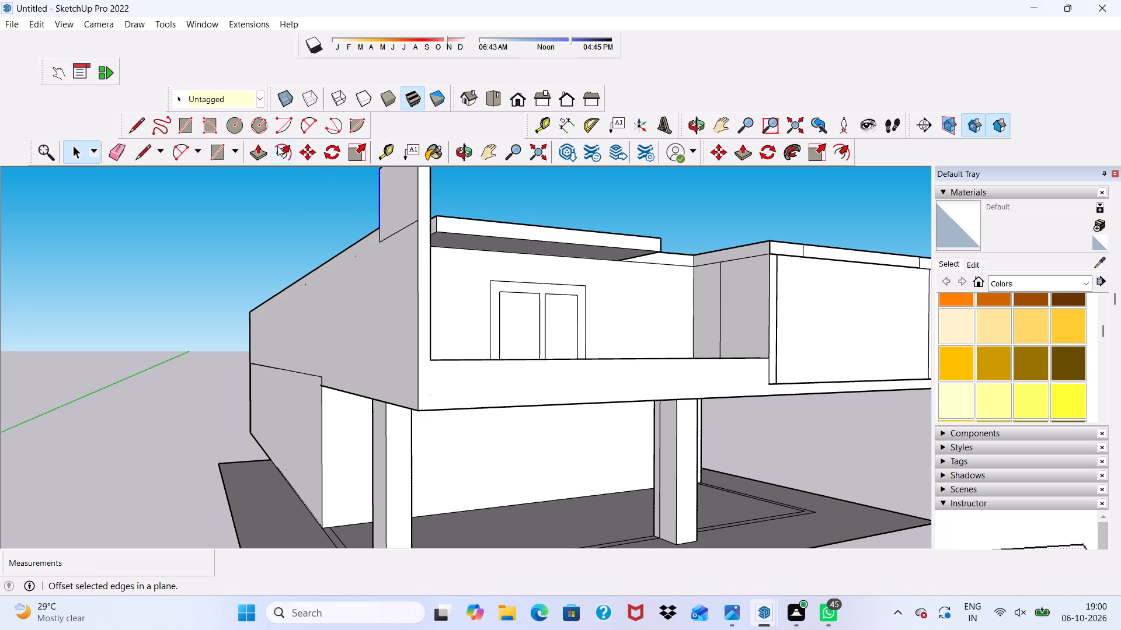
Draw a smaller arc from the seam corner down the side wall's front edge, about 5' 6 1/2" long with a 3' 13/16" bulge.
scroll(343, 160, "down", 1)
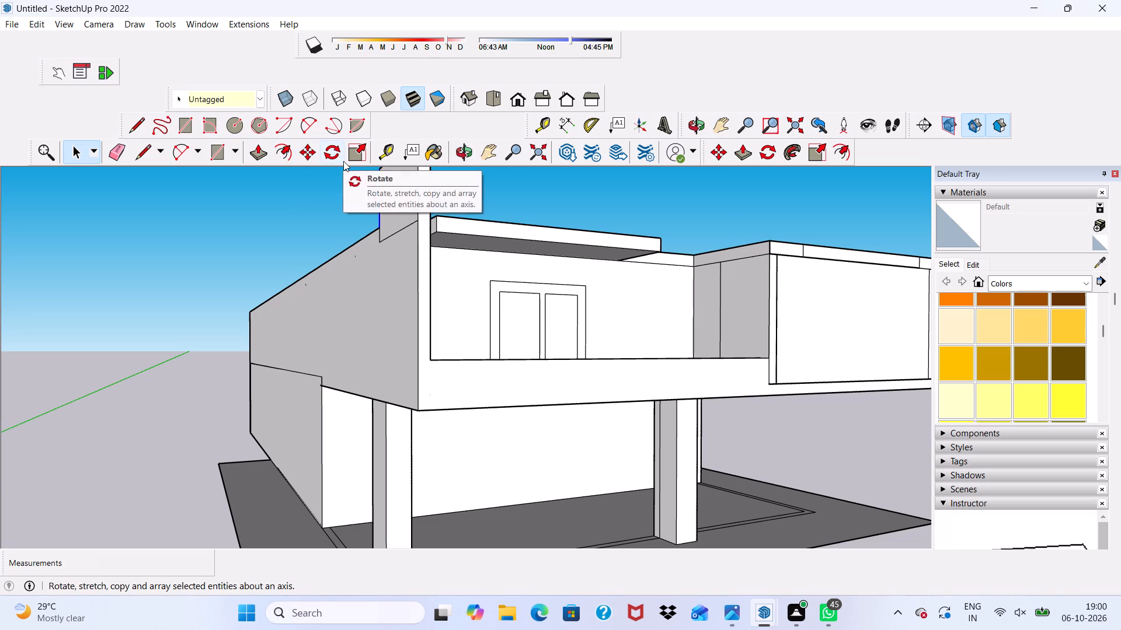
middle_click_drag(370, 246, 457, 253)
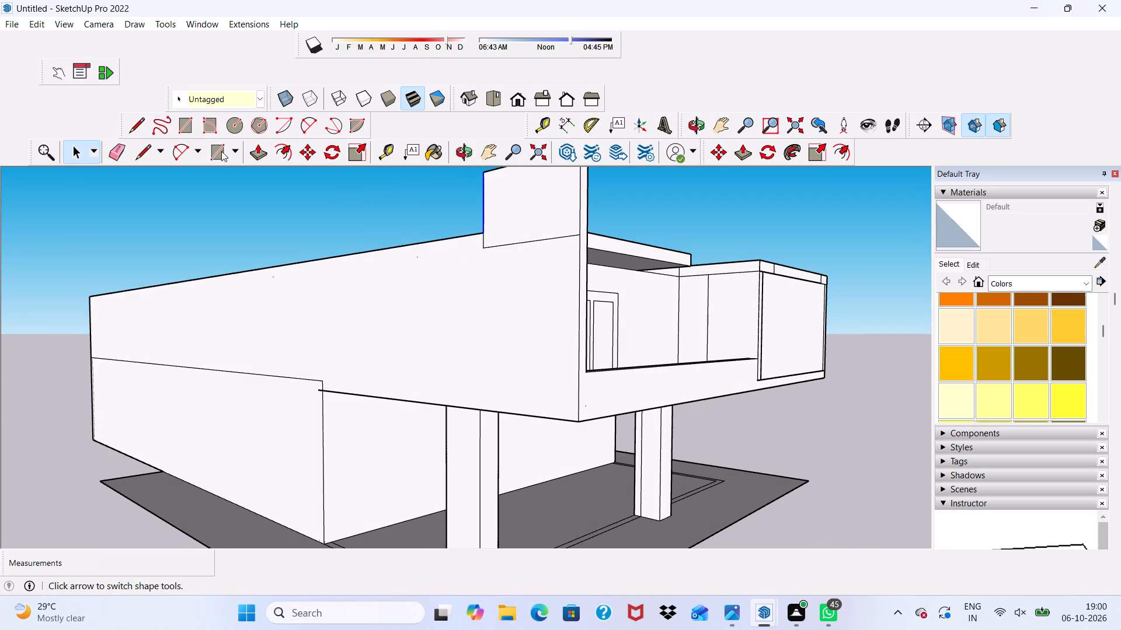
left_click(311, 119)
scroll(464, 236, "up", 3)
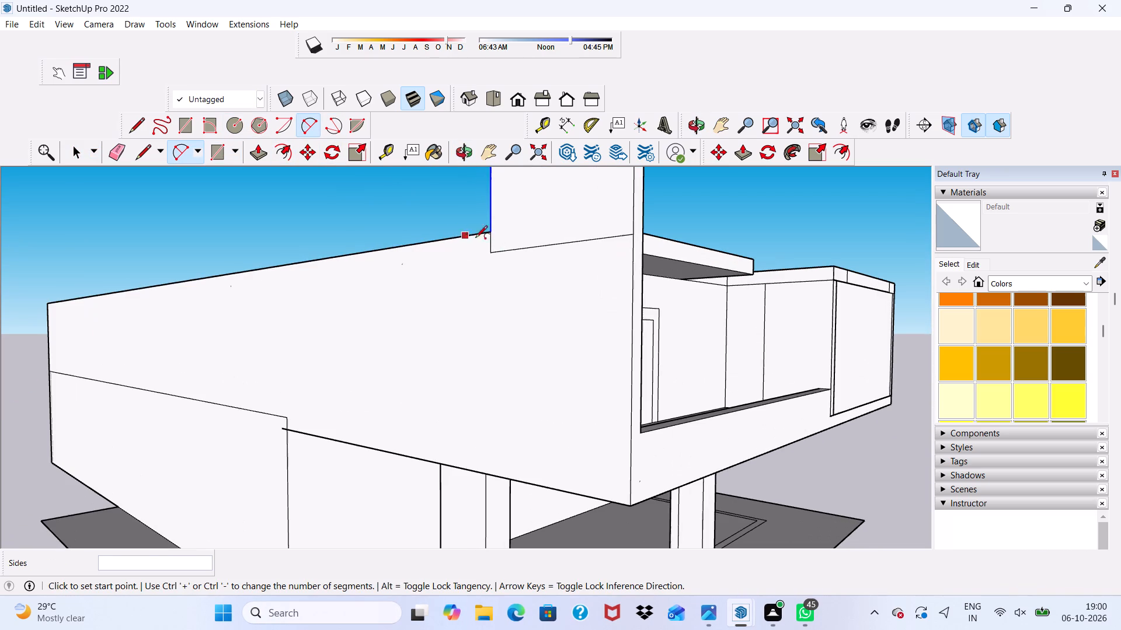
left_click(628, 236)
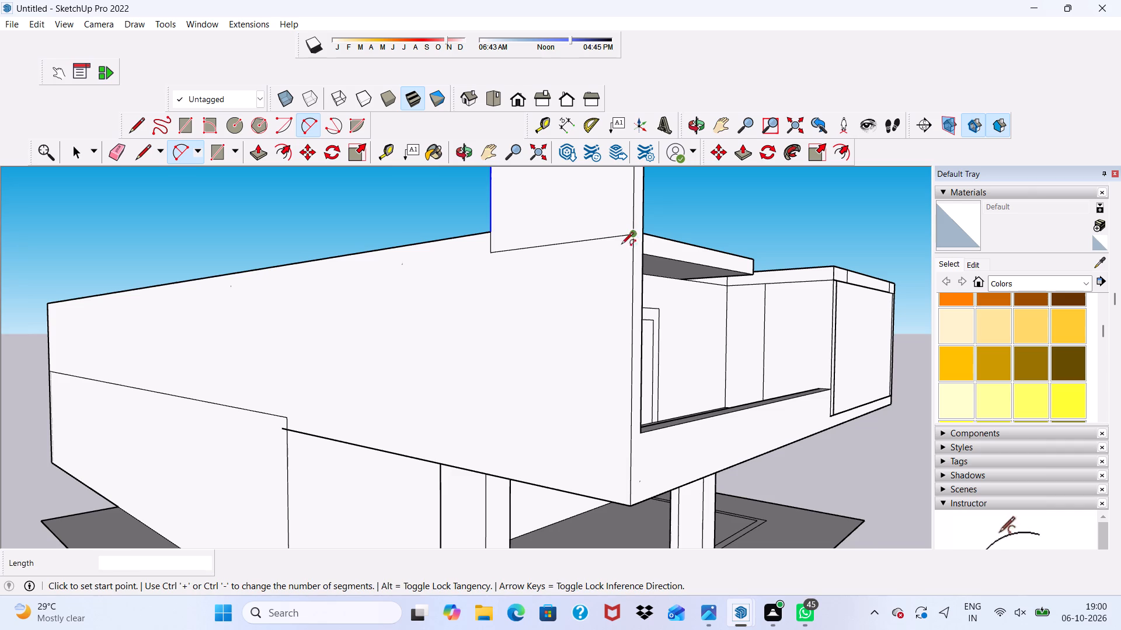
left_click(624, 377)
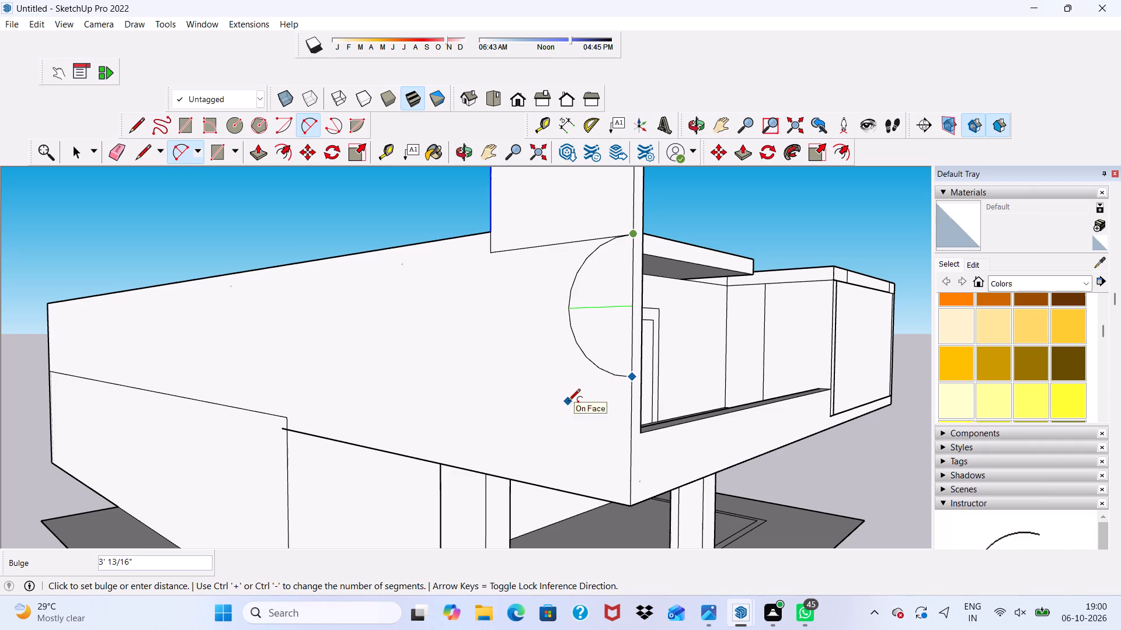
left_click(568, 402)
Push the new half-round face through the side wall, 7 13/16" first and the remaining 1 3/16" after, to open the curved cut-out.
key("space")
key("space")
left_click(593, 316)
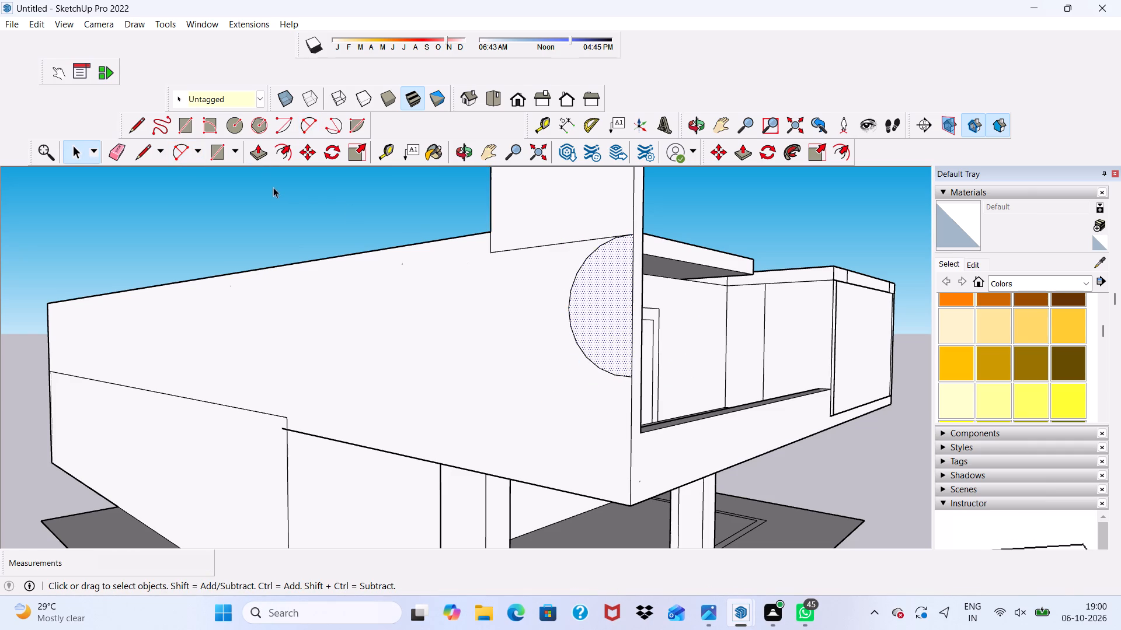
left_click(257, 149)
left_click_drag(611, 317, 619, 312)
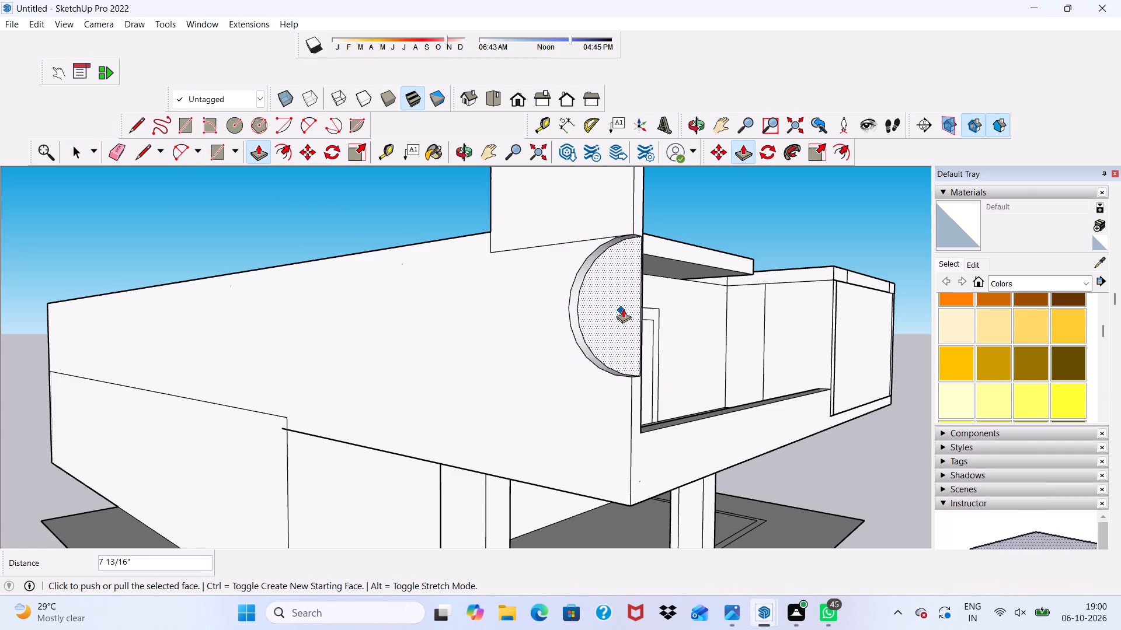
middle_click_drag(623, 309, 555, 316)
scroll(553, 306, "up", 1)
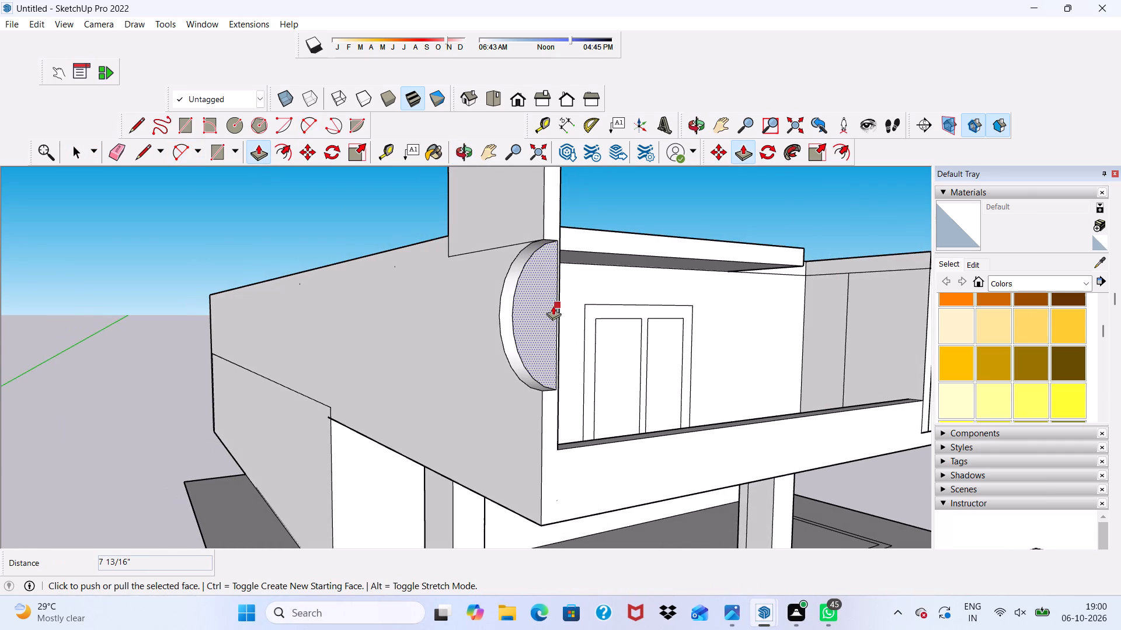
scroll(553, 306, "up", 2)
left_click_drag(527, 307, 537, 307)
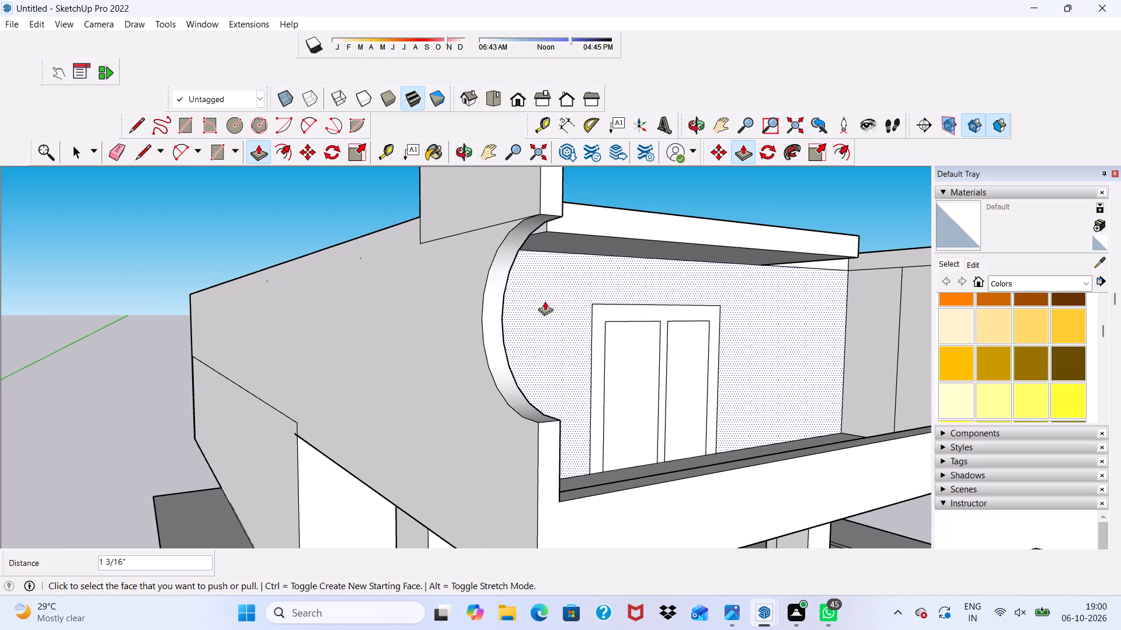
scroll(549, 298, "down", 2)
key("space")
scroll(555, 302, "down", 3)
Erase the seam line across the side wall's outer face at the base of its raised section.
middle_click_drag(556, 302, 409, 315)
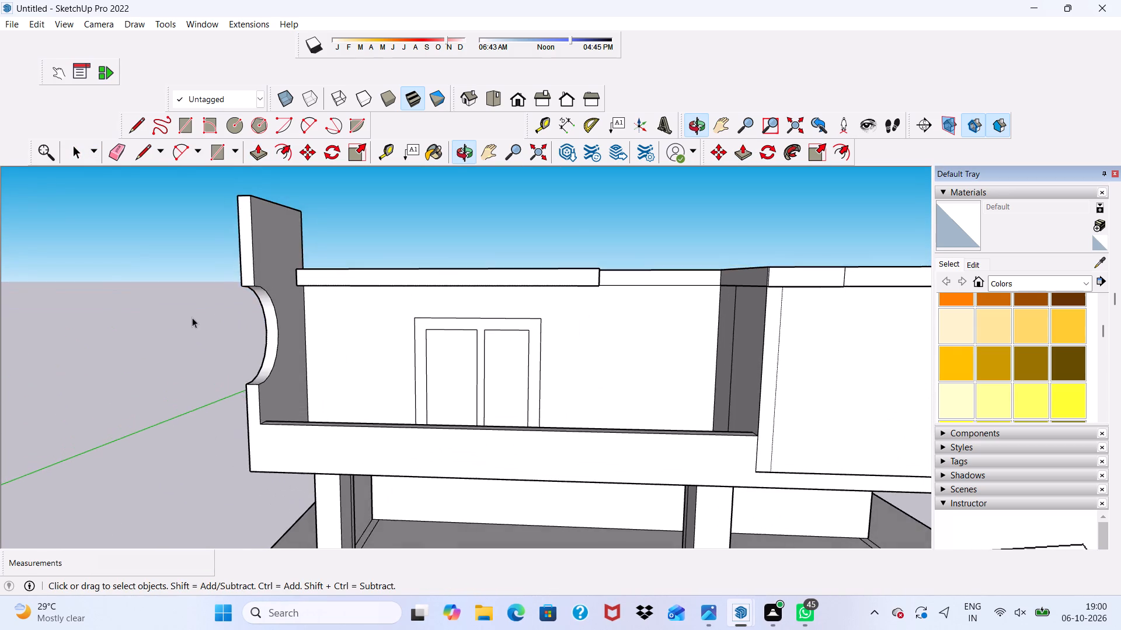
scroll(197, 316, "down", 5)
middle_click_drag(263, 326, 355, 316)
scroll(346, 363, "up", 5)
scroll(314, 357, "down", 4)
middle_click_drag(312, 356, 381, 372)
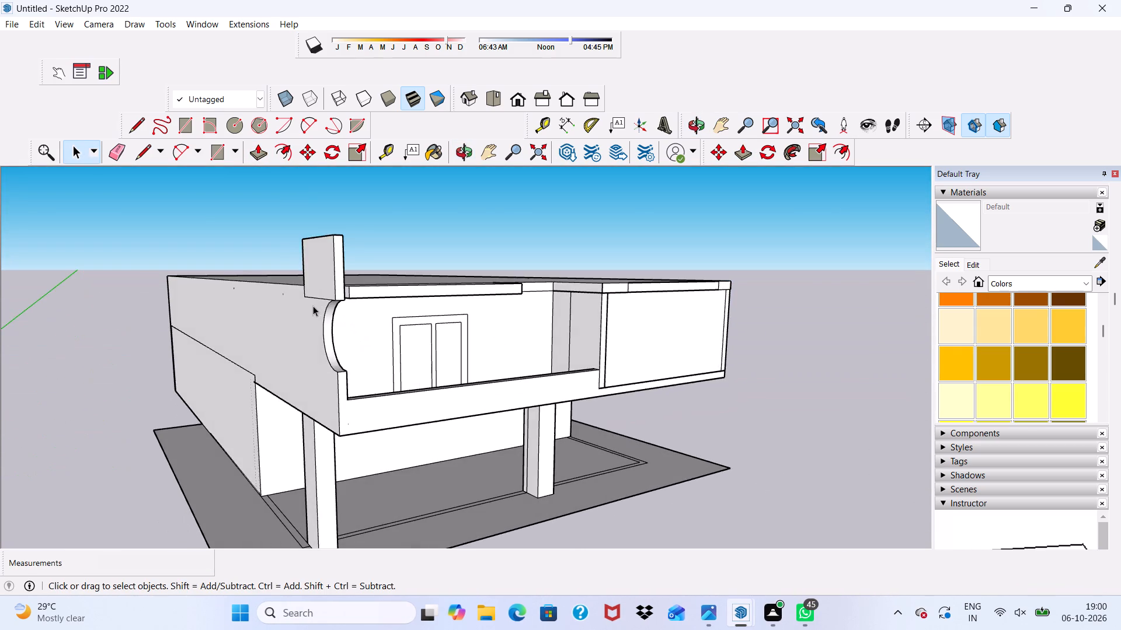
scroll(313, 306, "up", 4)
left_click_drag(117, 151, 197, 221)
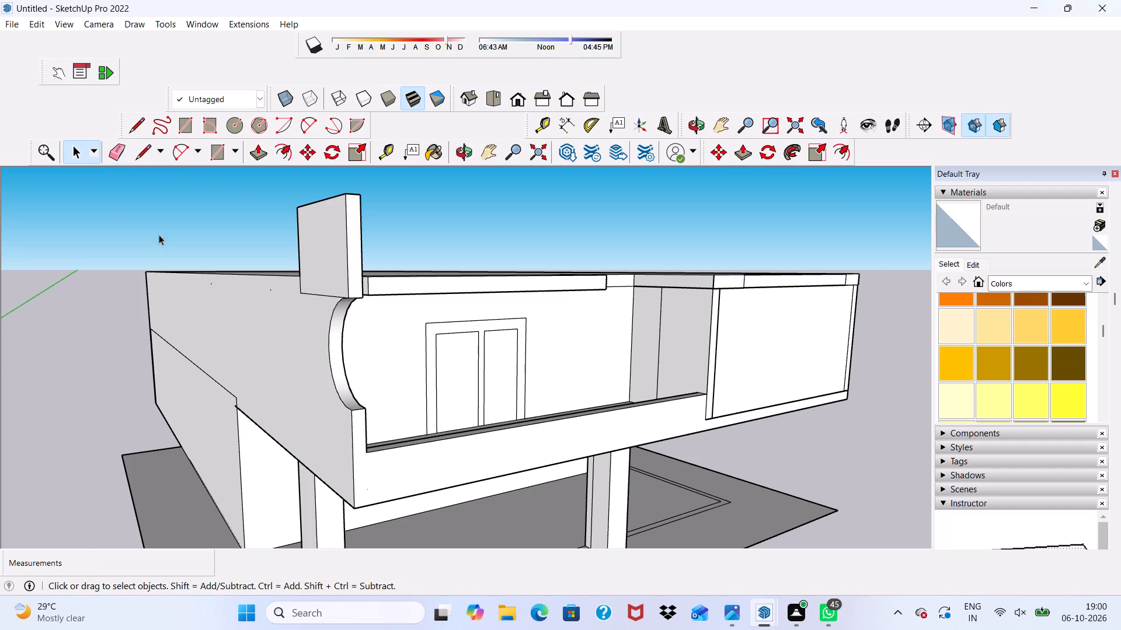
left_click_drag(116, 148, 124, 157)
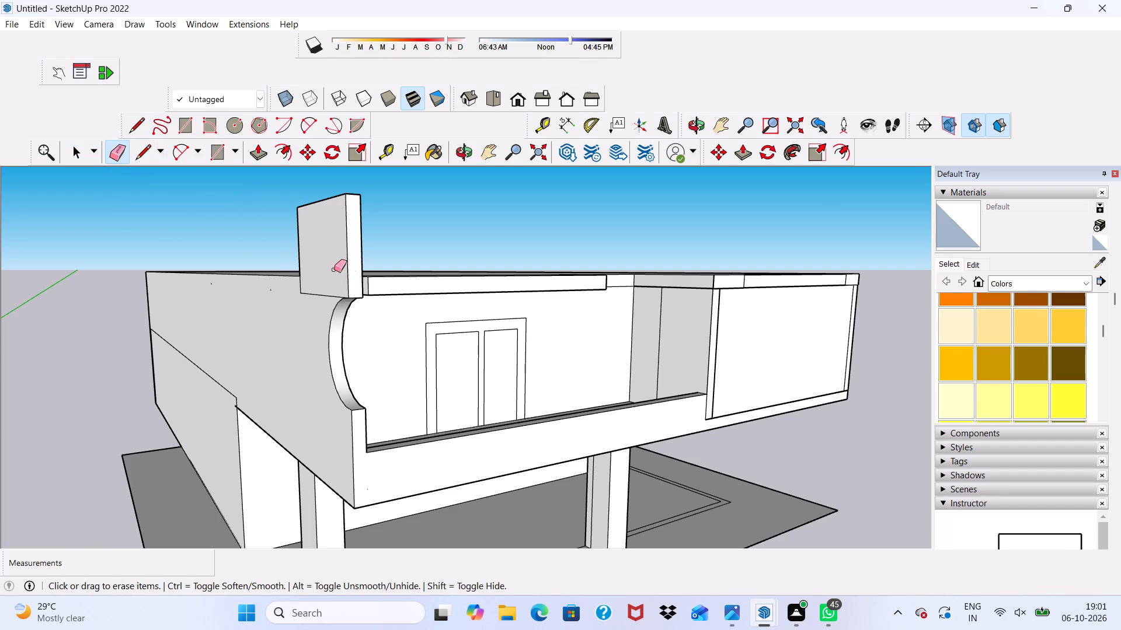
left_click_drag(326, 285, 322, 303)
Erase the long horizontal line between the two storeys on the house's outer side wall.
scroll(147, 300, "down", 8)
middle_click_drag(221, 334, 221, 334)
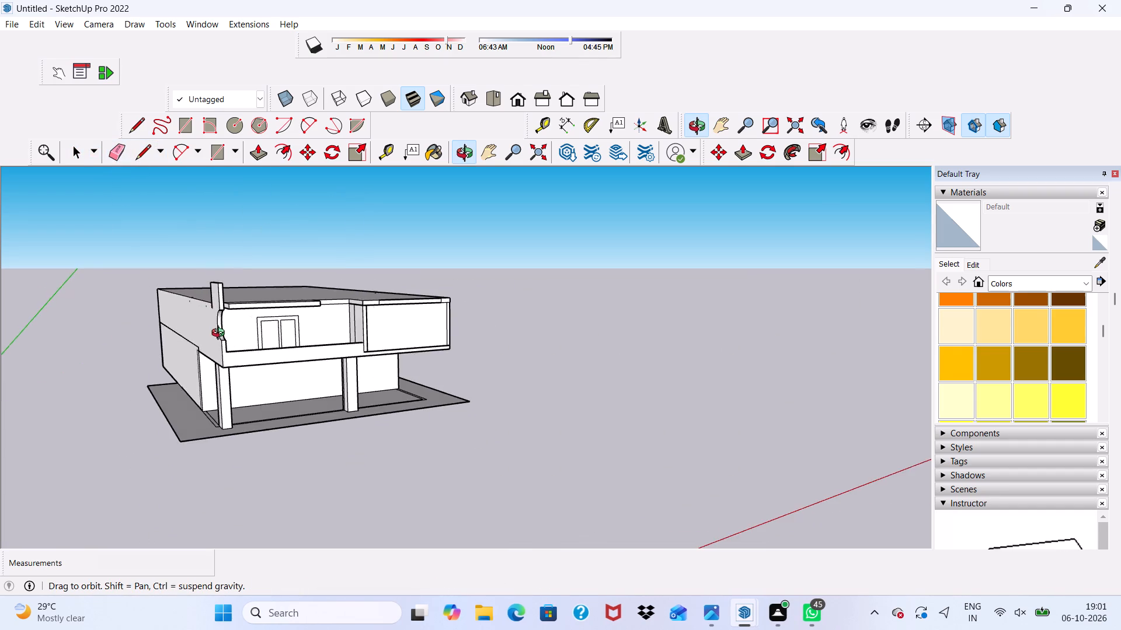
middle_click_drag(221, 334, 138, 323)
middle_click_drag(199, 338, 468, 390)
scroll(323, 399, "up", 4)
scroll(323, 397, "down", 5)
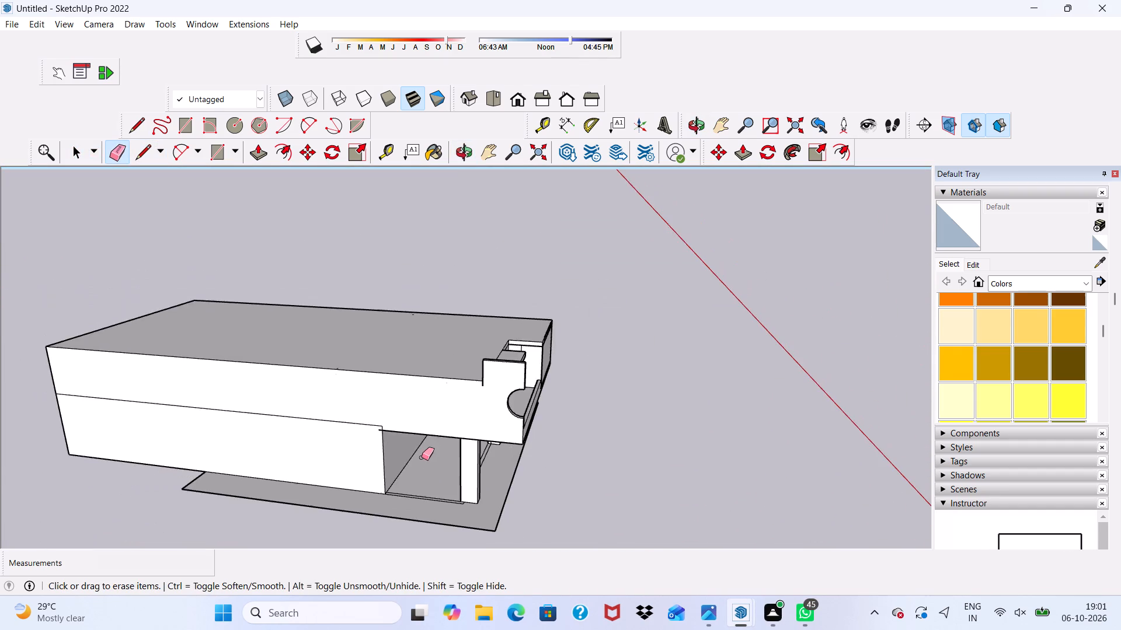
middle_click_drag(422, 457, 419, 393)
scroll(347, 367, "up", 1)
left_click(347, 390)
scroll(377, 391, "up", 7)
Erase the short horizontal line stub at the upper corner of the ground-floor opening, undoing the first erasing attempt.
left_click_drag(381, 395, 385, 389)
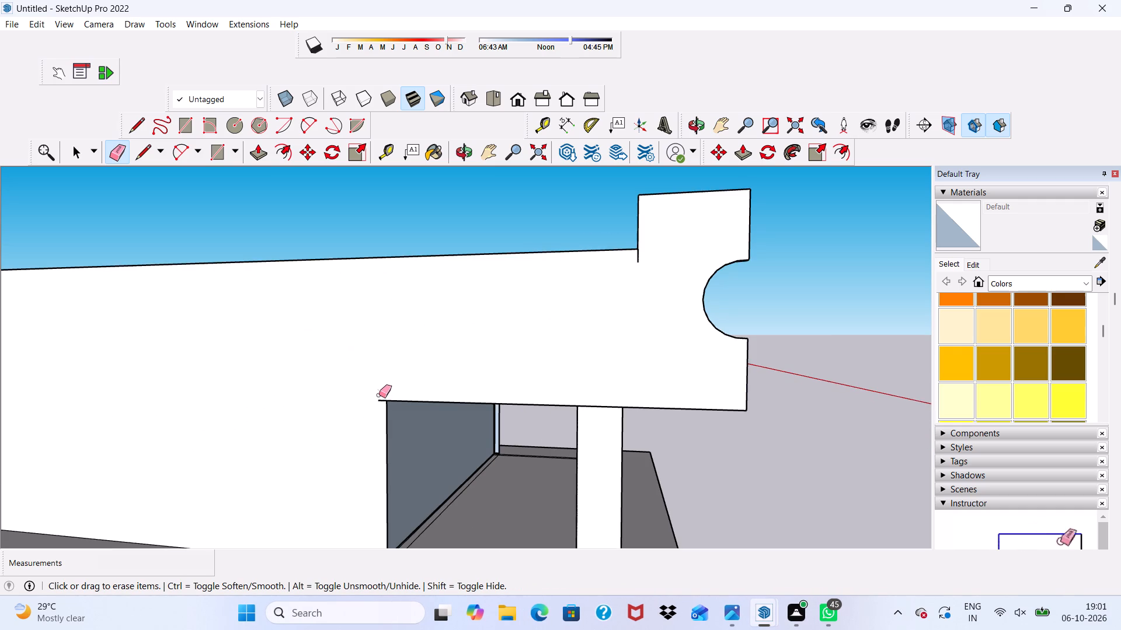
key("ctrl+z")
scroll(383, 401, "up", 3)
left_click(383, 401)
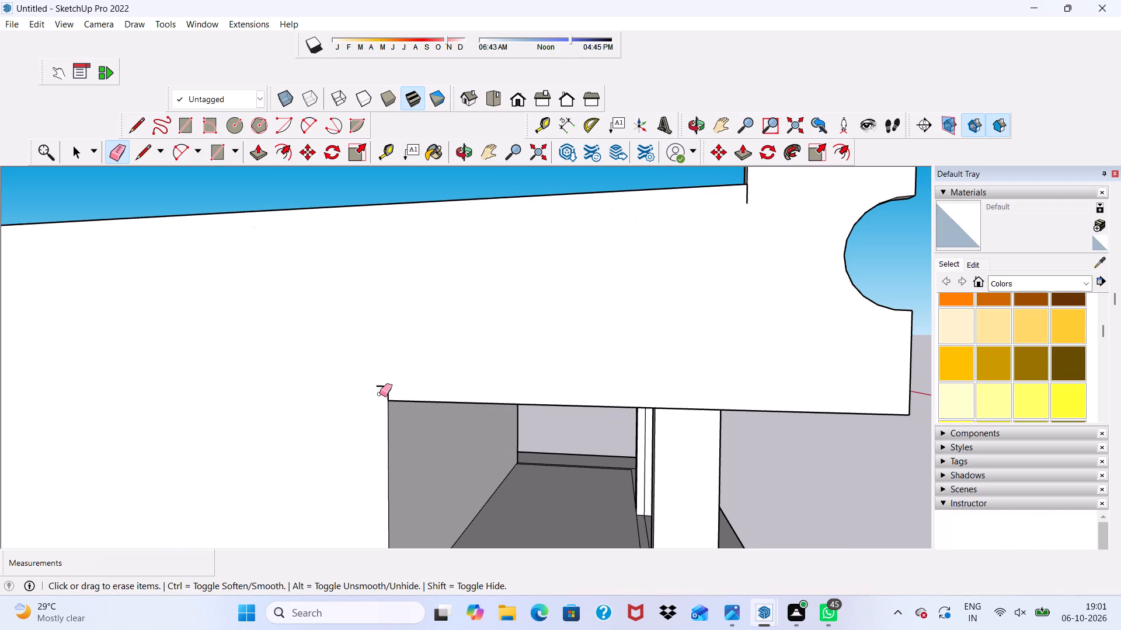
left_click(380, 386)
scroll(393, 391, "up", 2)
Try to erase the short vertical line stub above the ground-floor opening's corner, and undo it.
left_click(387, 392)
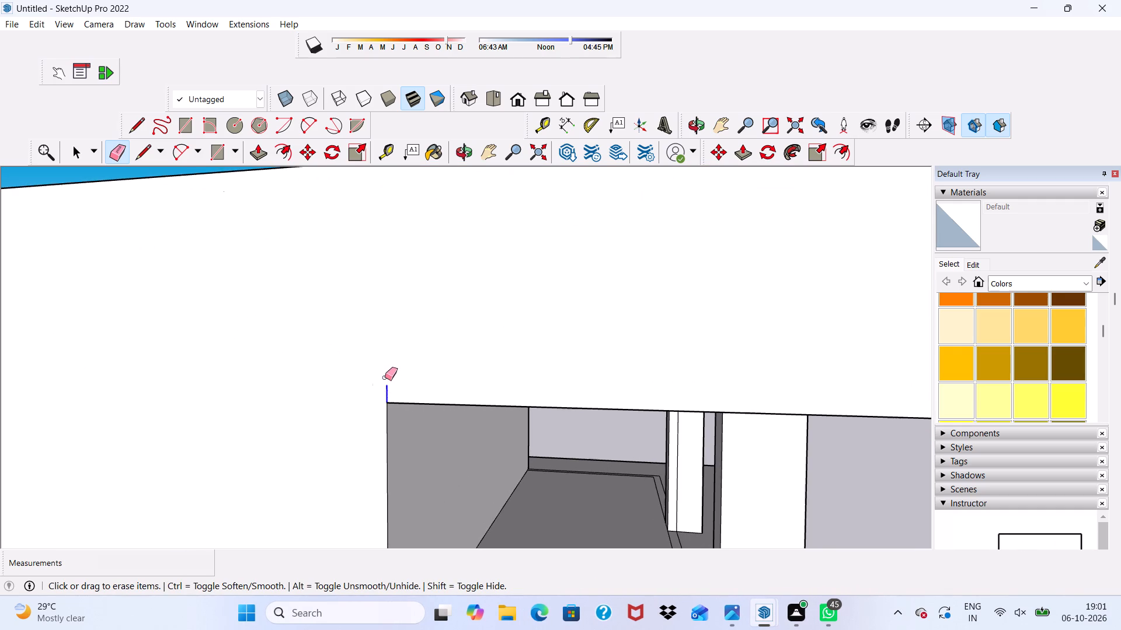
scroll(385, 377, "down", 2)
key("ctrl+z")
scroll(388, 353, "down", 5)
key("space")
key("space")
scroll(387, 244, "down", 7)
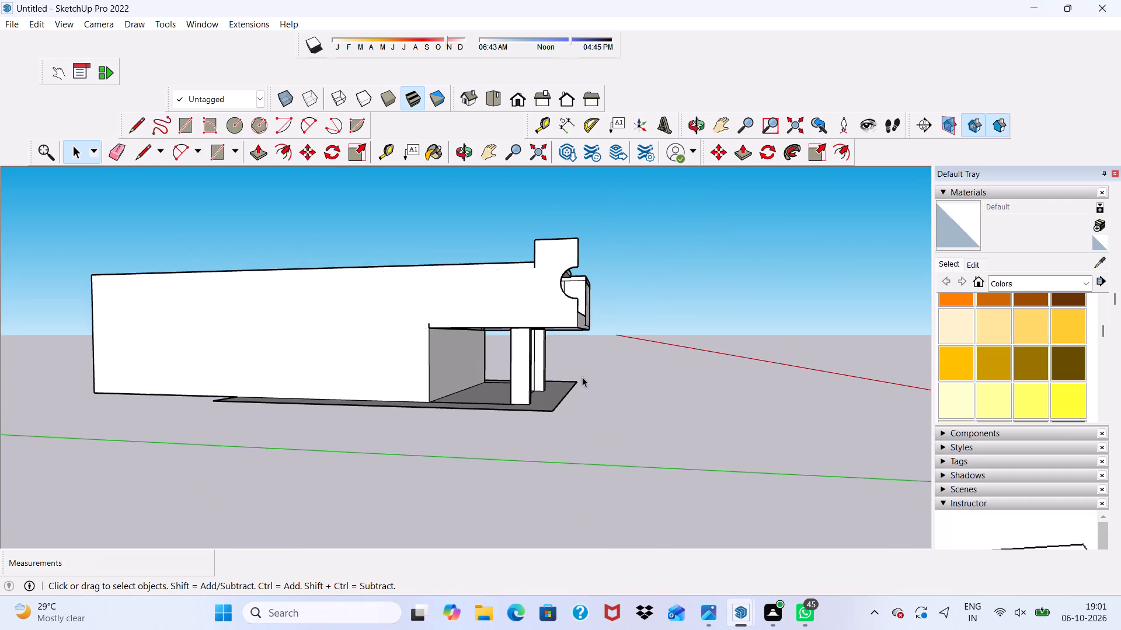
Erase the vertical seam line on the balcony's inner side face, next to the projecting front room.
middle_click_drag(582, 377, 492, 377)
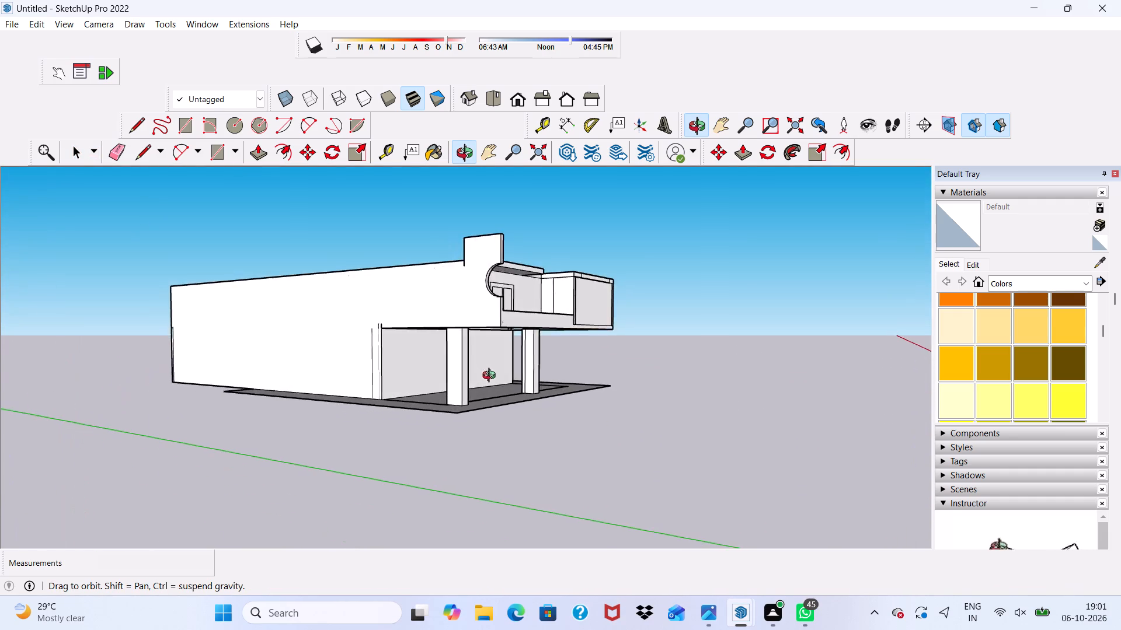
middle_click_drag(492, 377, 516, 387)
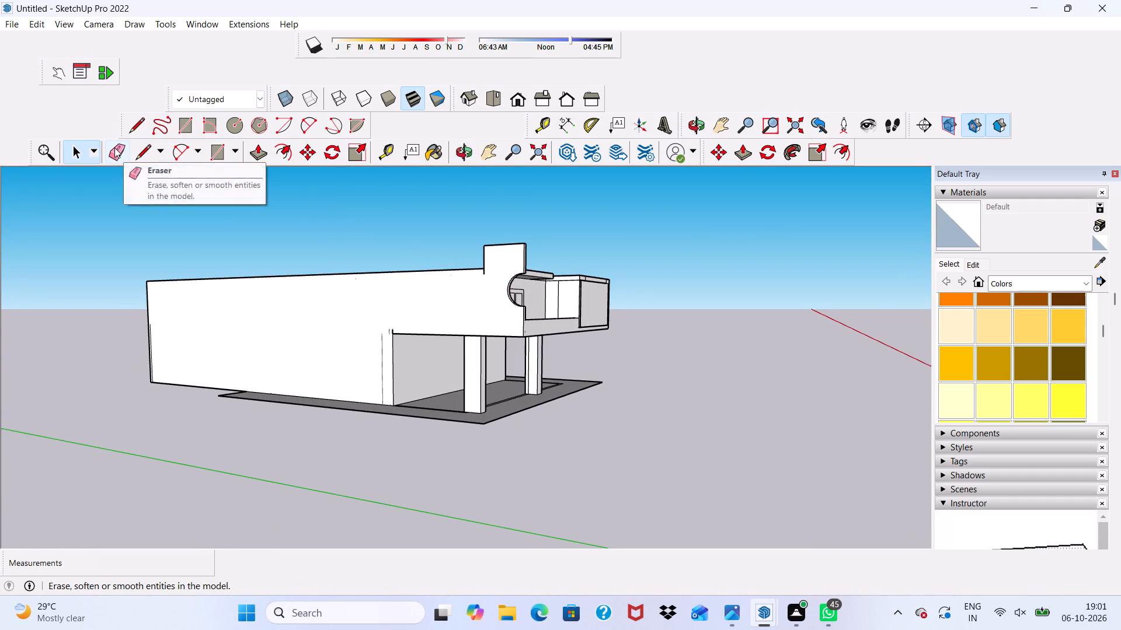
left_click(114, 148)
scroll(586, 286, "up", 6)
left_click(545, 299)
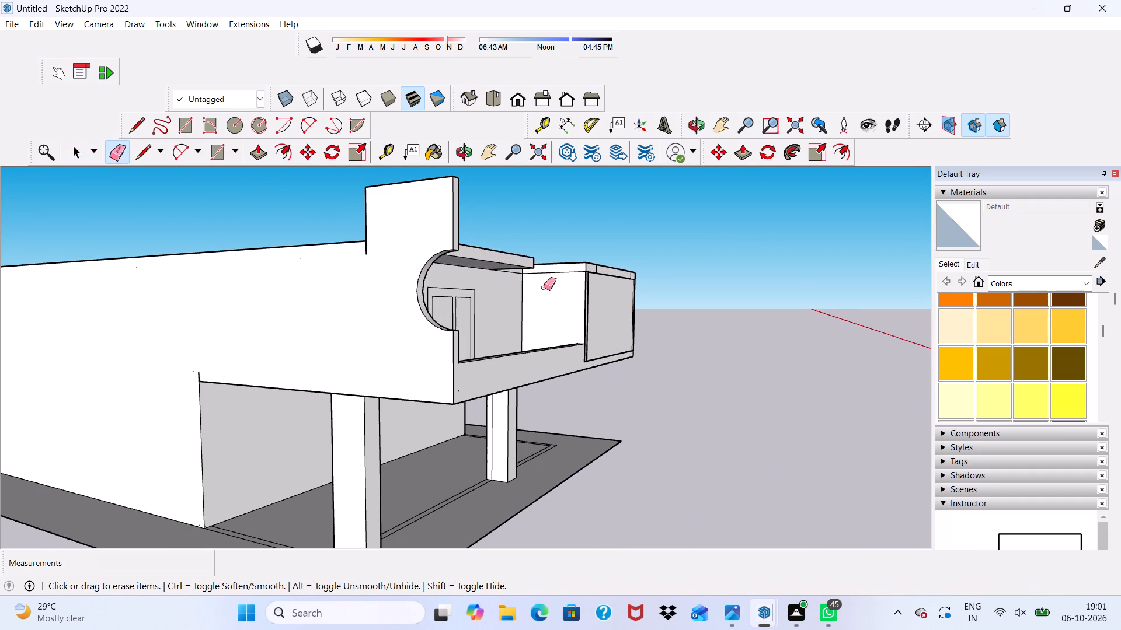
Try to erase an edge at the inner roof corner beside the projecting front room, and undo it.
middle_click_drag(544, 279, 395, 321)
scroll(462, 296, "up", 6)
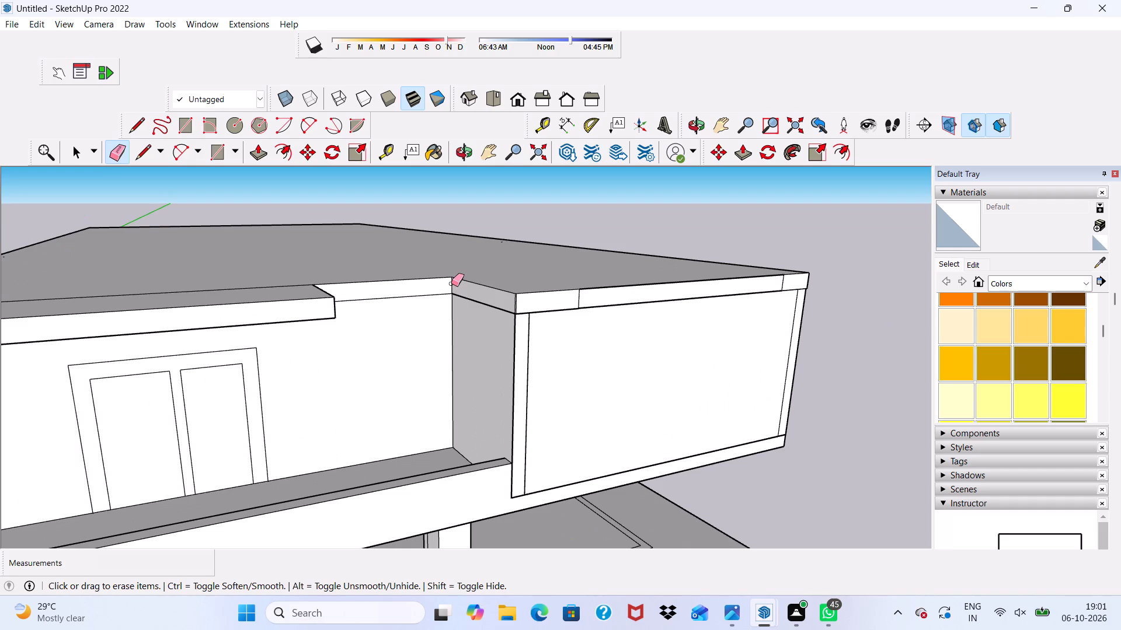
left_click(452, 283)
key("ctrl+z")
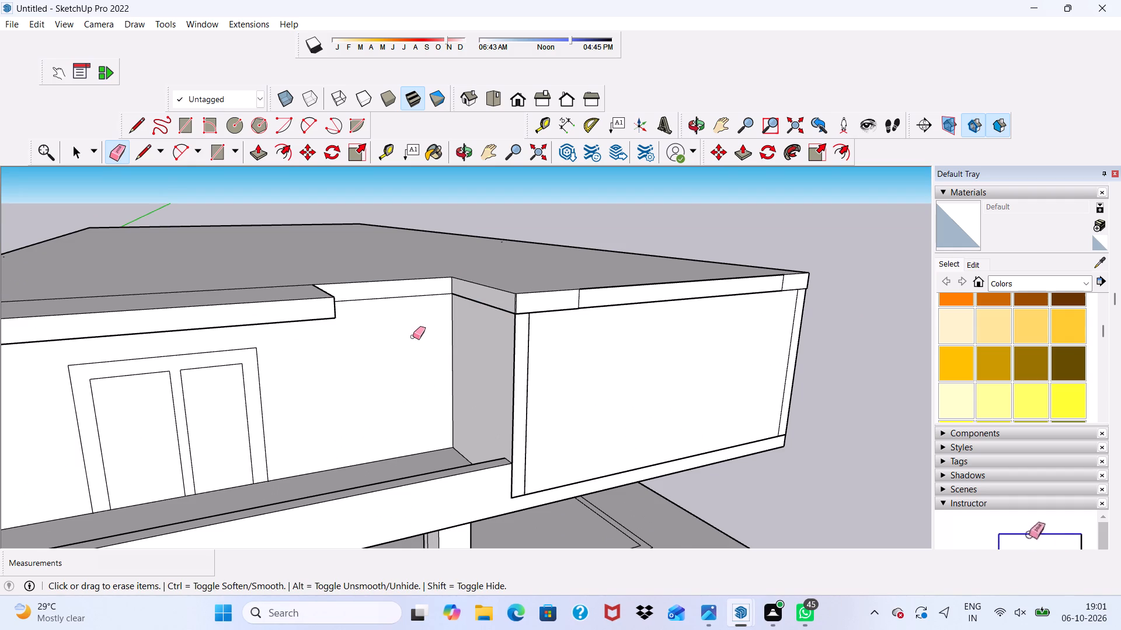
Push/Pull the roof-edge strip between the canopy and the projecting front room outward about 6' 11".
key("space")
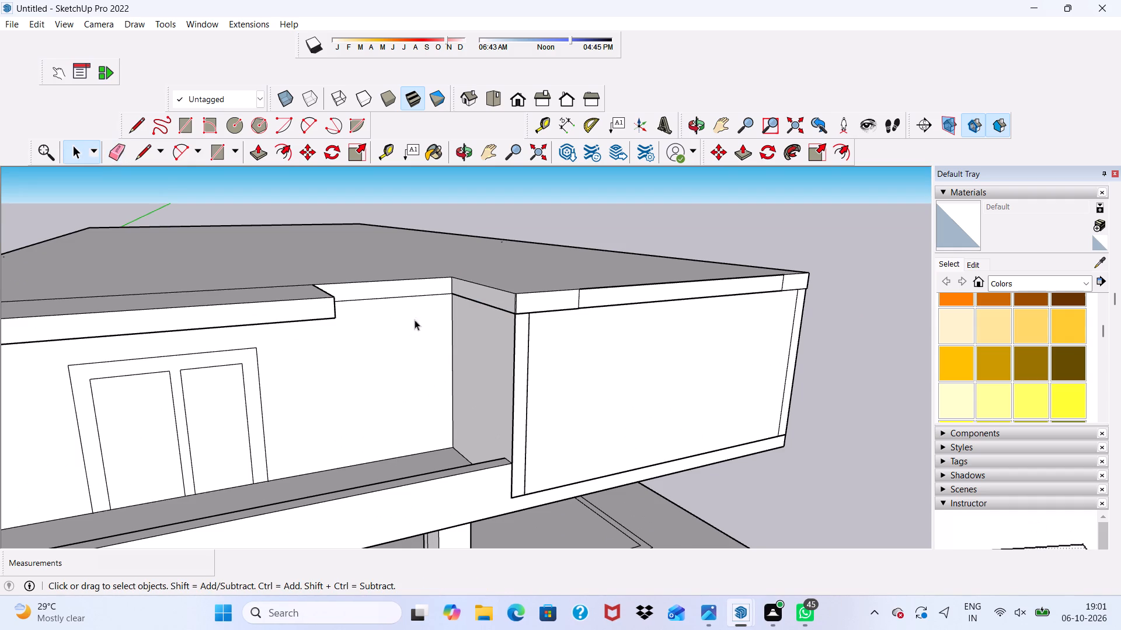
scroll(407, 320, "up", 1)
left_click(339, 286)
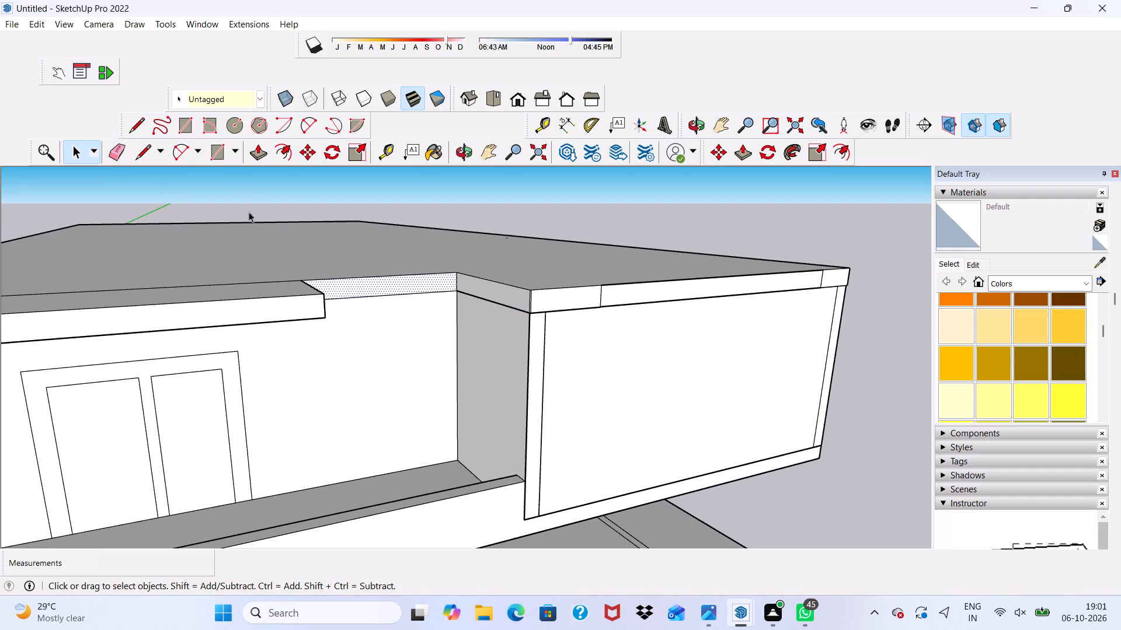
left_click_drag(259, 152, 269, 161)
left_click(375, 282)
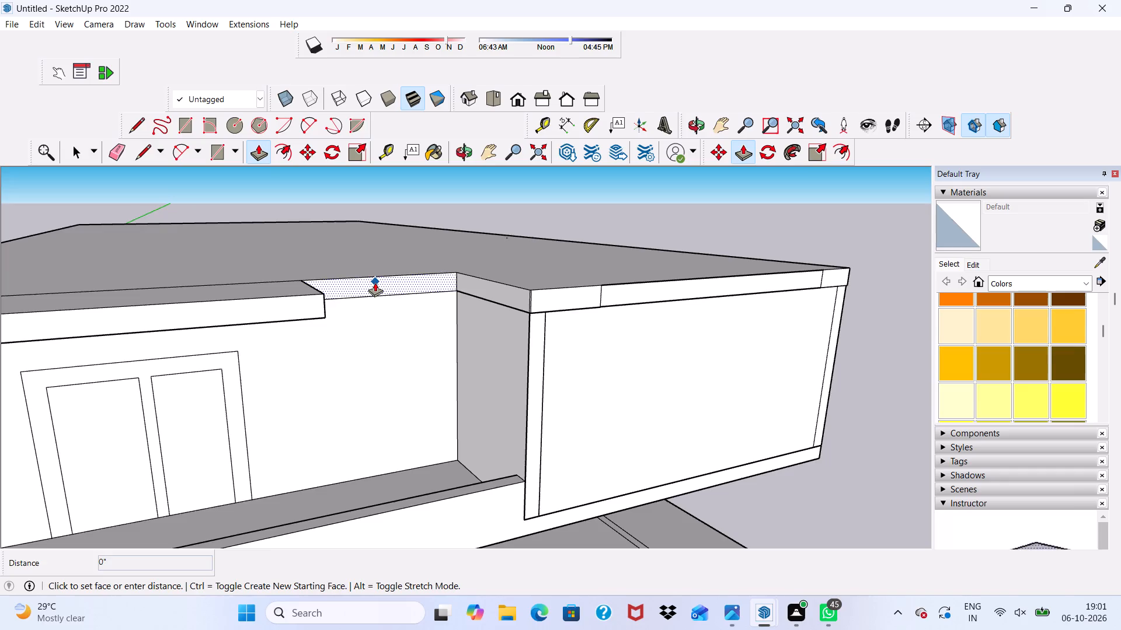
scroll(399, 348, "down", 2)
middle_click_drag(399, 348, 380, 263)
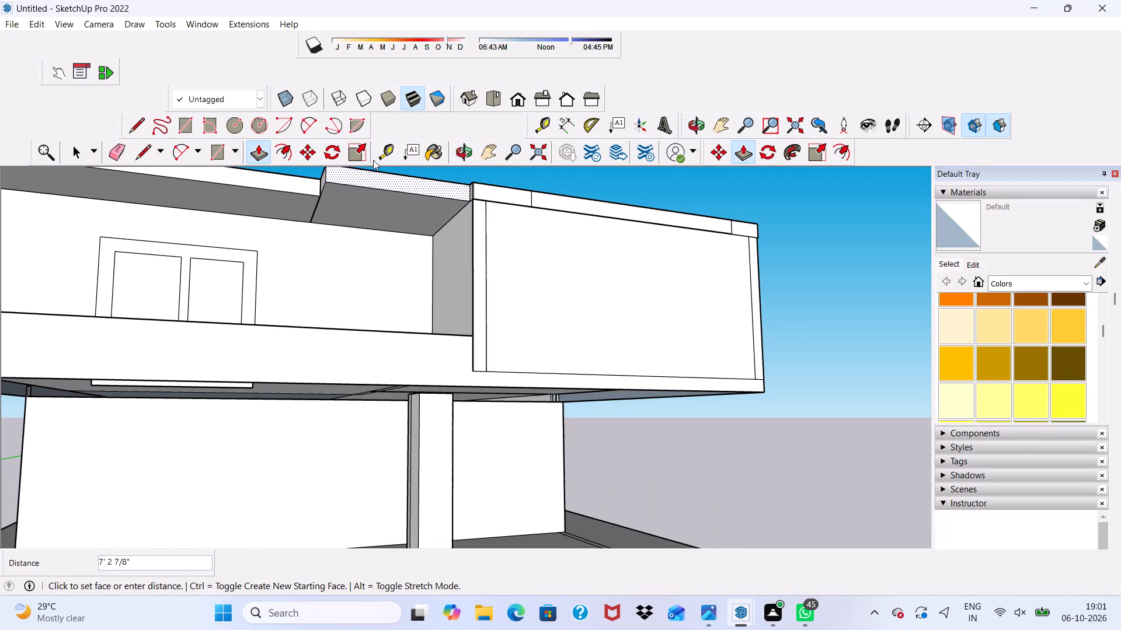
scroll(357, 182, "down", 2)
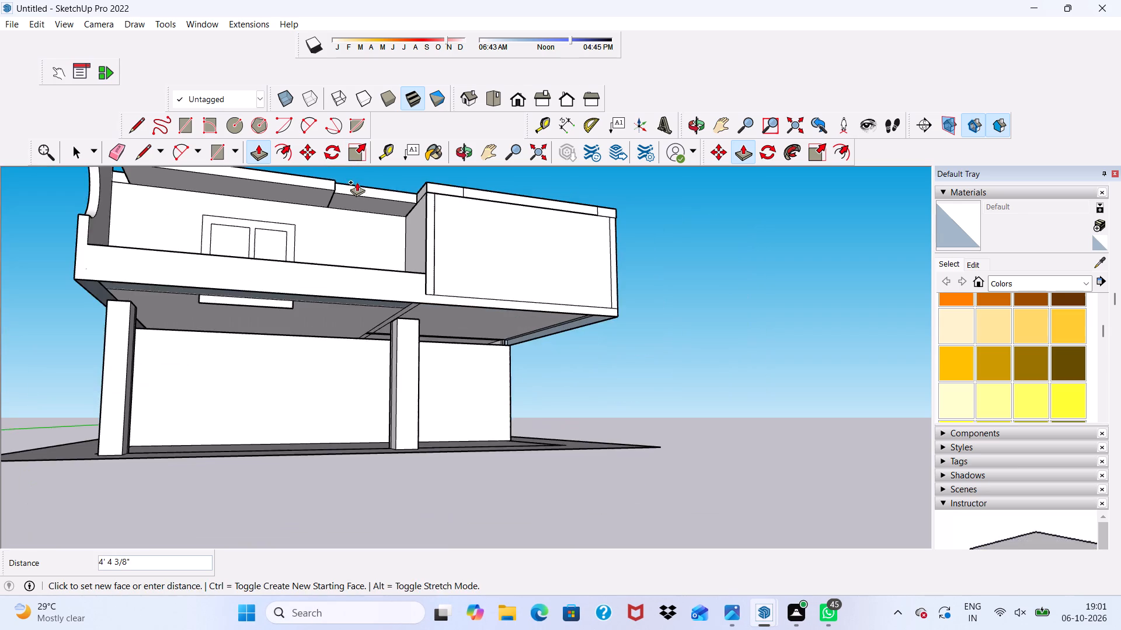
middle_click_drag(357, 182, 394, 262)
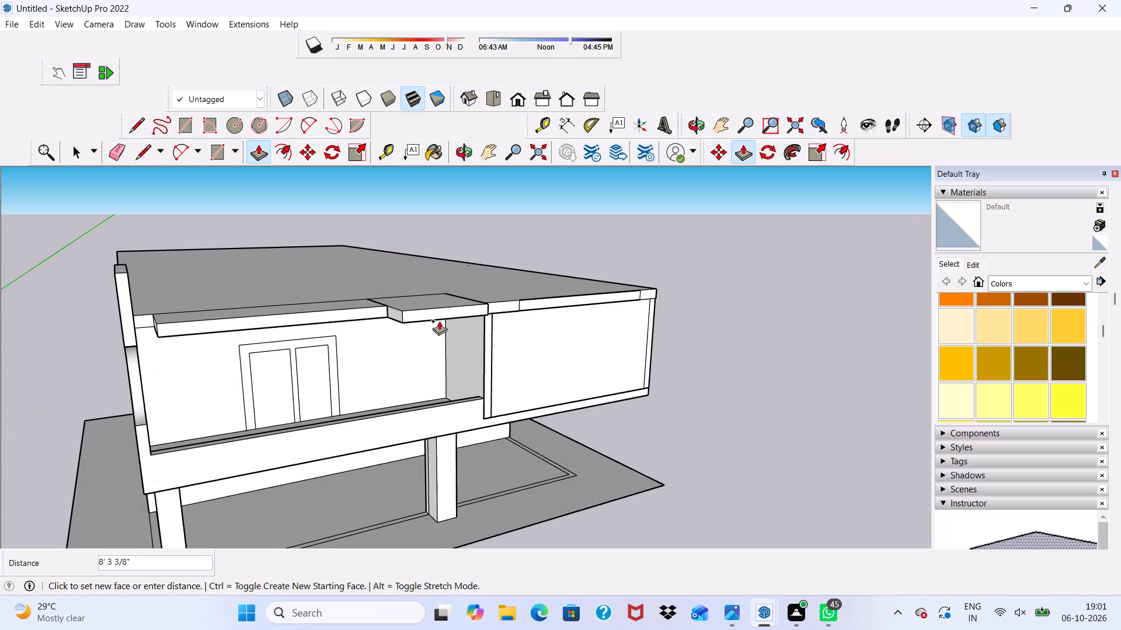
left_click(434, 313)
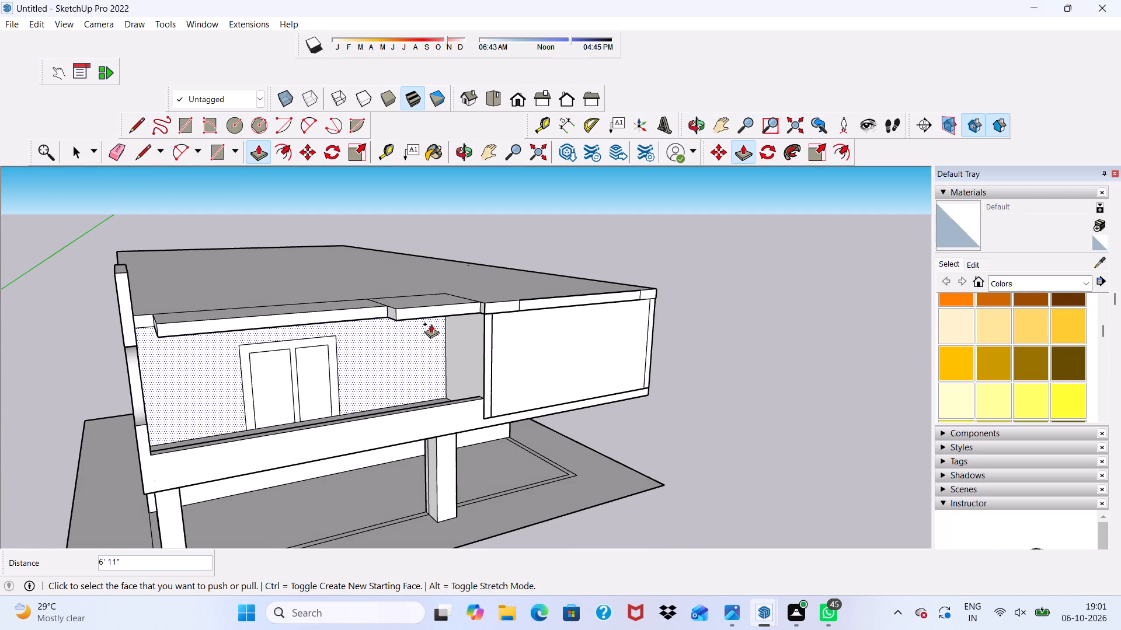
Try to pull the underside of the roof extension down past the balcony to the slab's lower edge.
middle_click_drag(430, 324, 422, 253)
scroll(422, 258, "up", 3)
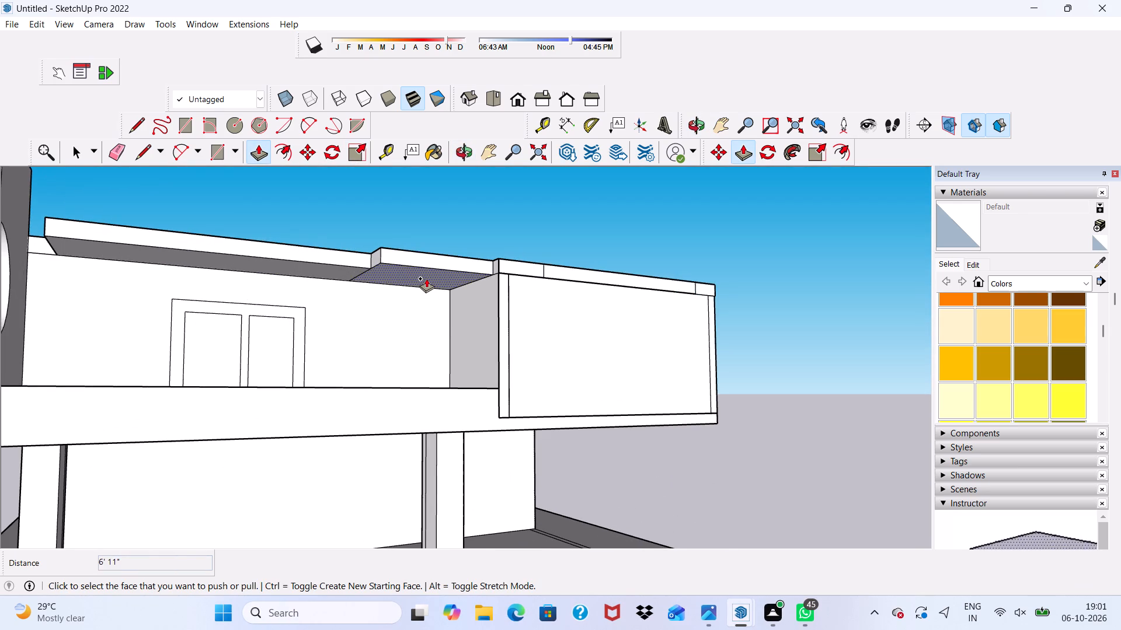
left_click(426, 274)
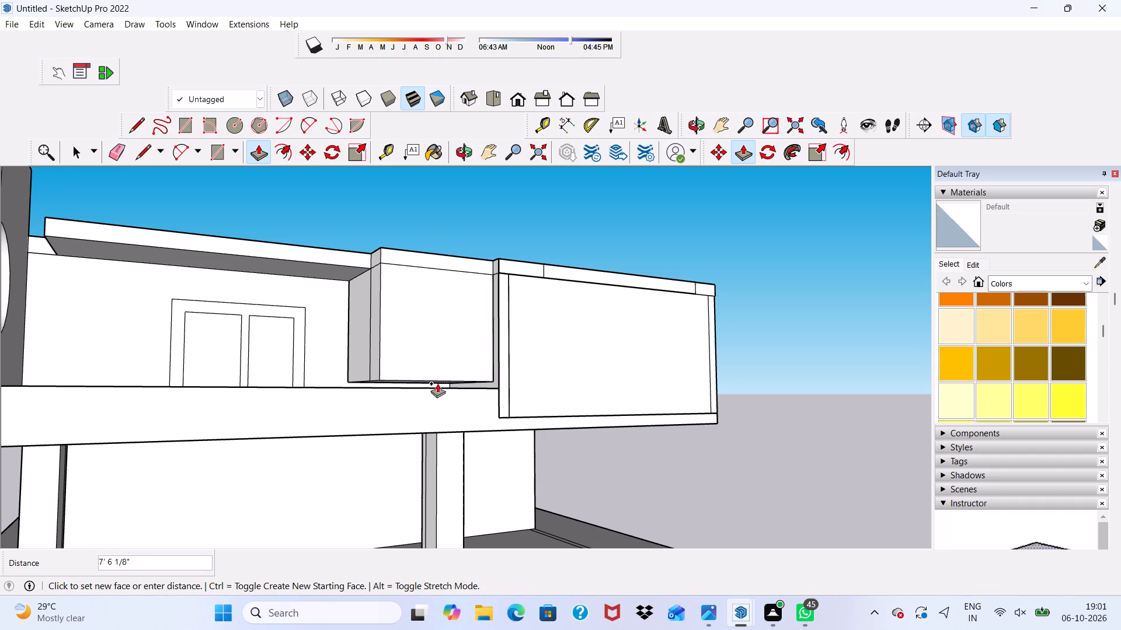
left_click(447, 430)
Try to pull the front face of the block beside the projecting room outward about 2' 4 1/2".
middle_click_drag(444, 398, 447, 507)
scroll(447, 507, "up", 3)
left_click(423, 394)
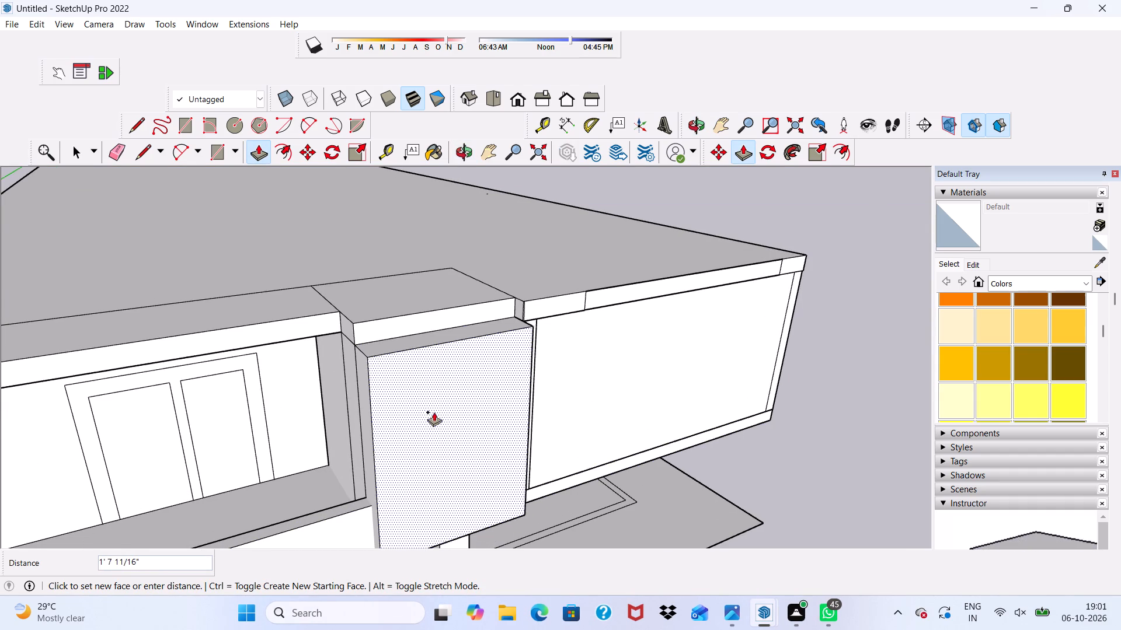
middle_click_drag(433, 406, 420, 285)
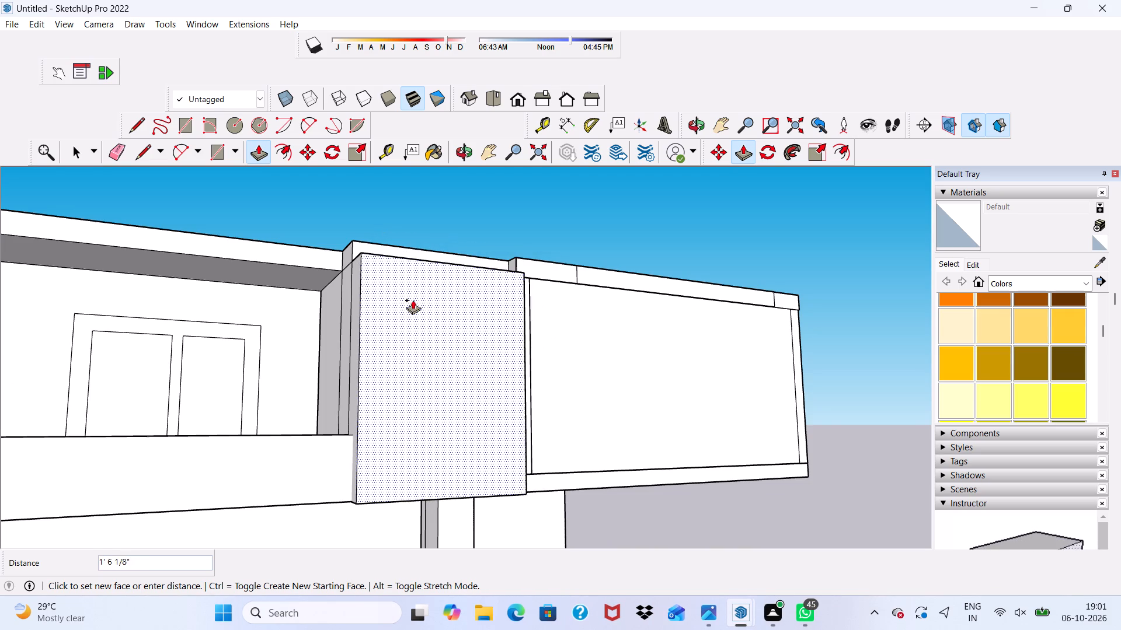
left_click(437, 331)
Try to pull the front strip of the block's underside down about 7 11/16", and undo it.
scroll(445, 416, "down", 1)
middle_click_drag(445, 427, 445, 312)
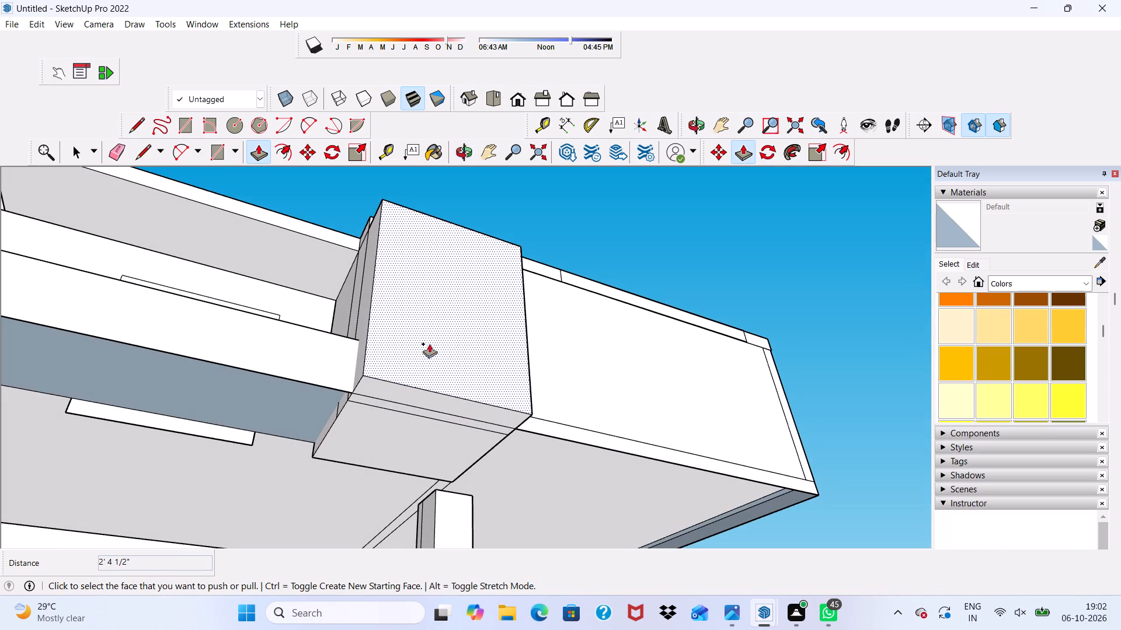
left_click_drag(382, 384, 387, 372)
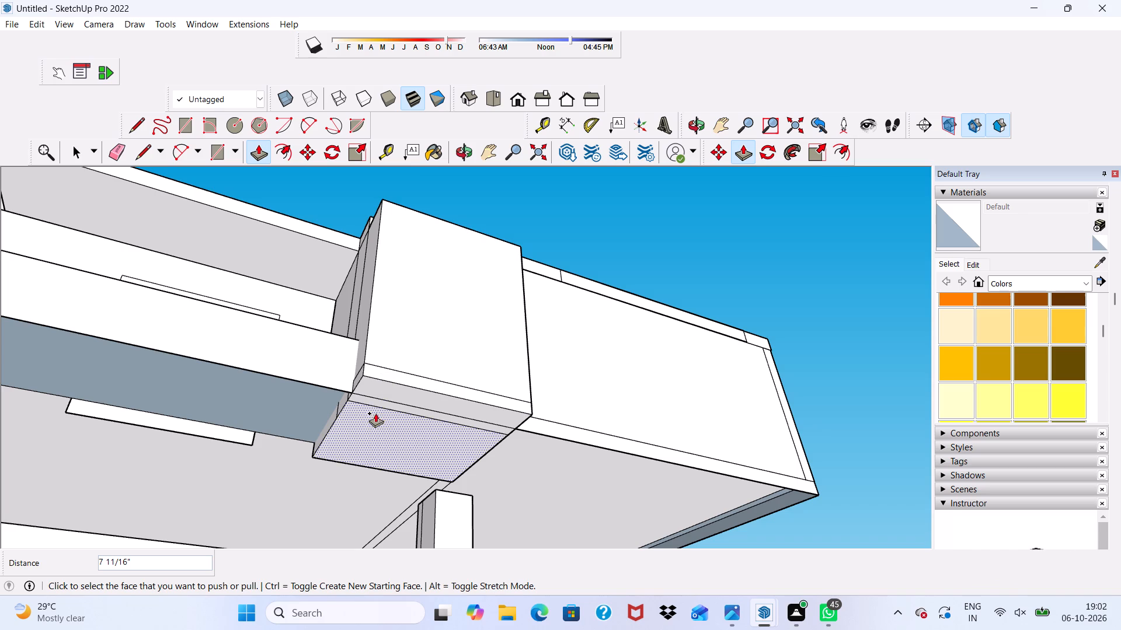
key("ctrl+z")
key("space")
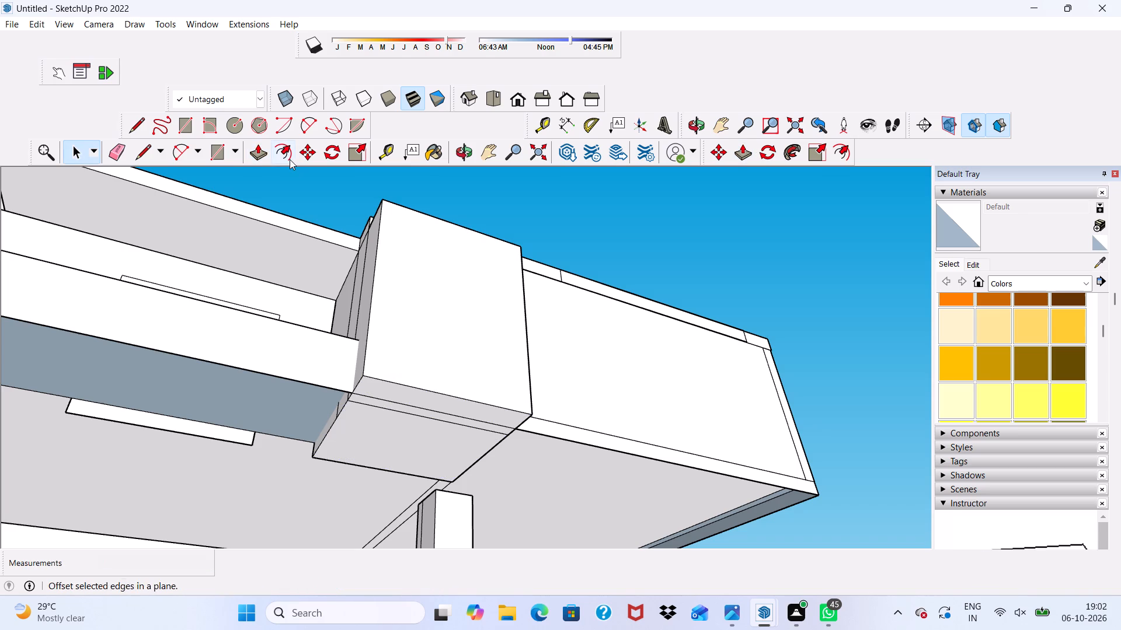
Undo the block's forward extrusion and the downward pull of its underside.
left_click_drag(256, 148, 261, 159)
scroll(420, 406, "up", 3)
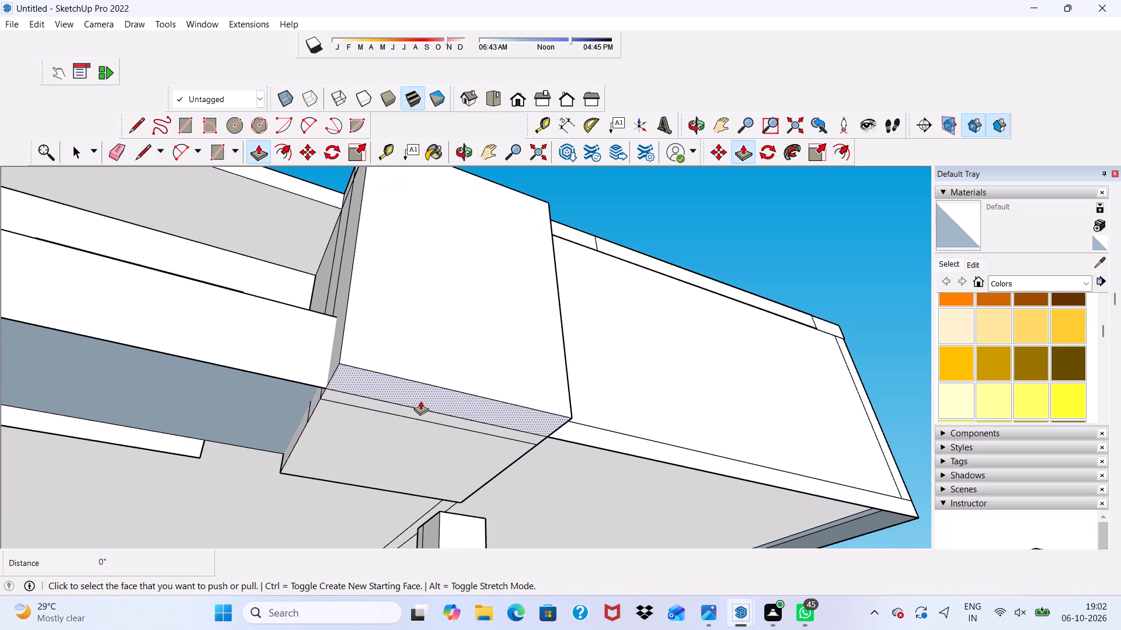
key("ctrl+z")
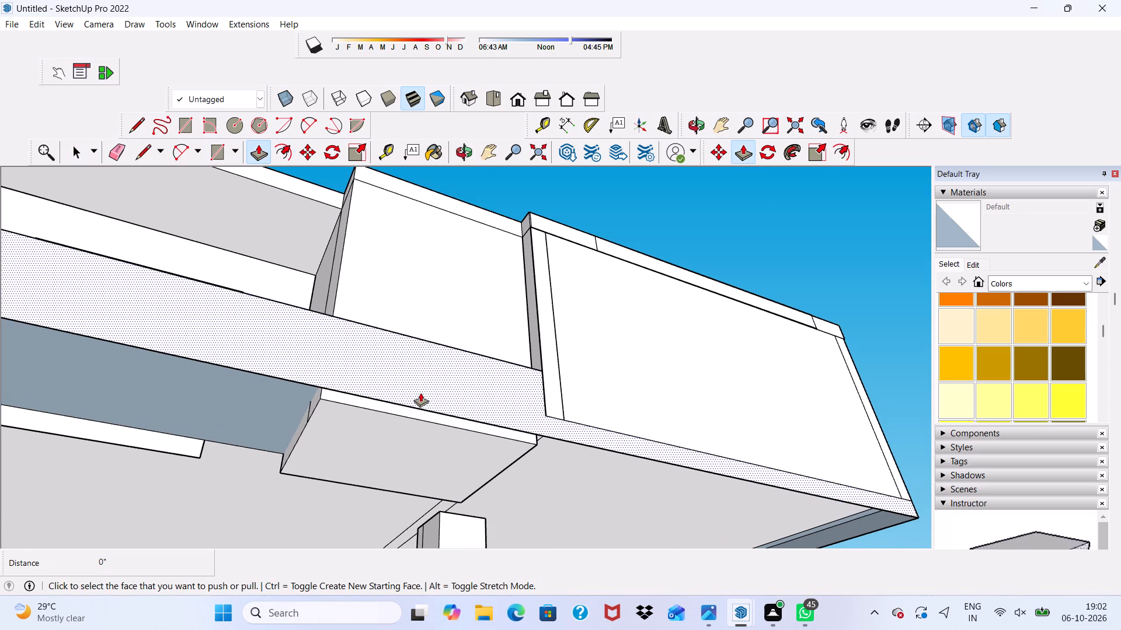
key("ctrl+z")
Pull the underside of the roof extension down about 9' 7 13/16" to form a solid block beside the front room.
left_click_drag(420, 393, 423, 371)
middle_click_drag(423, 371, 407, 401)
left_click(390, 226)
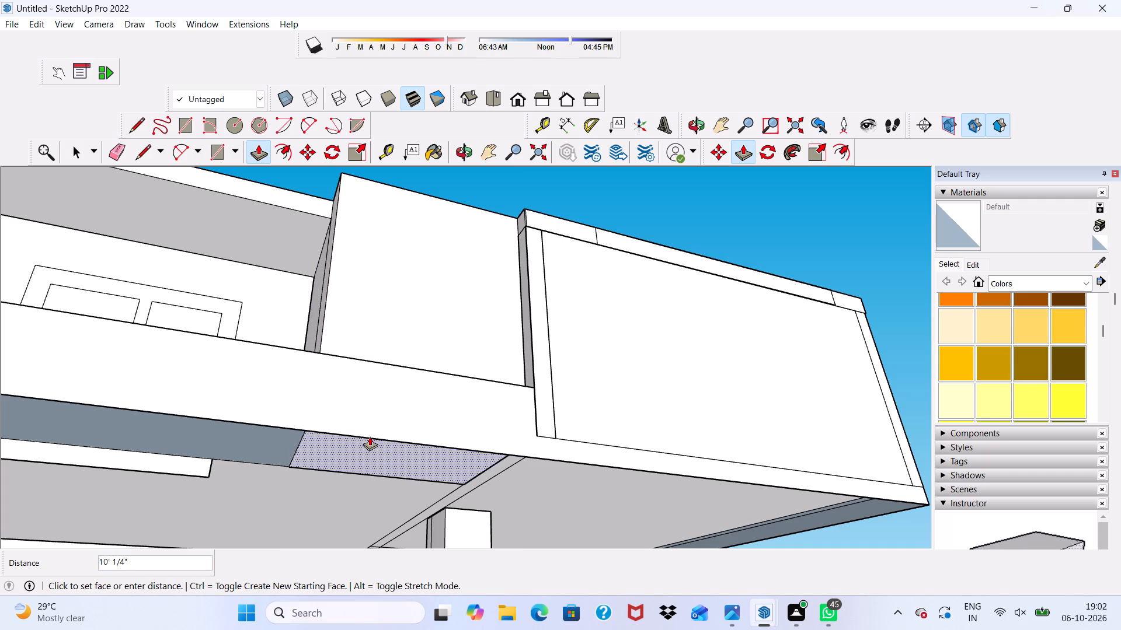
left_click(367, 427)
Pull the block's underside about 2 5/8" down toward the balcony floor, partly closing the gap beneath it.
scroll(395, 406, "down", 2)
middle_click_drag(396, 405, 414, 458)
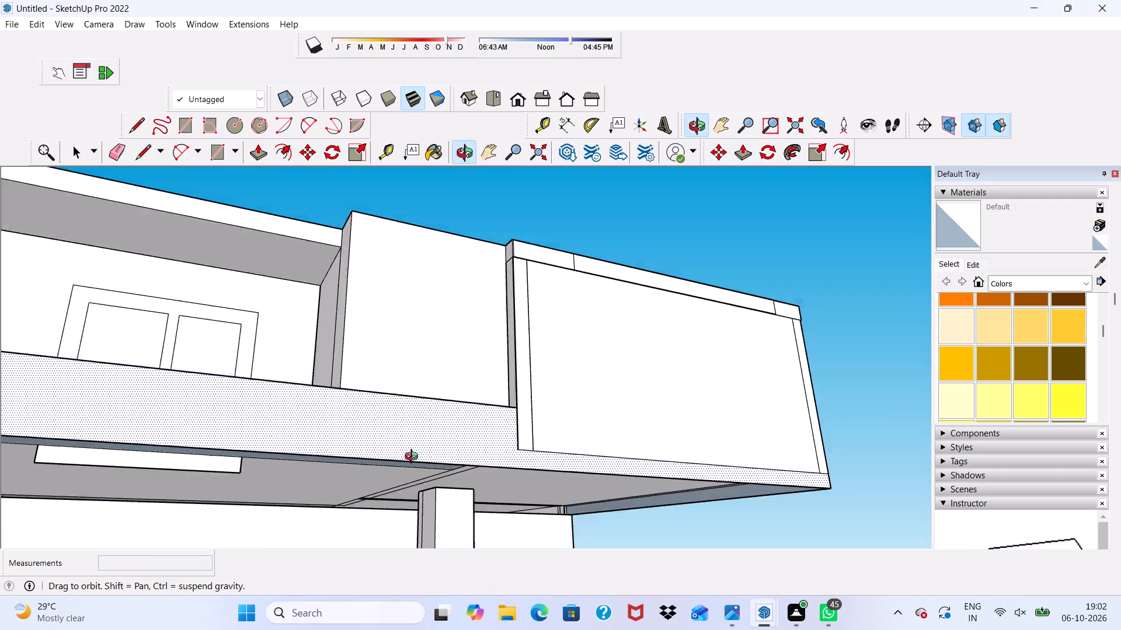
middle_click_drag(414, 458, 531, 547)
scroll(307, 480, "up", 3)
scroll(343, 474, "down", 1)
middle_click_drag(344, 474, 430, 451)
scroll(448, 483, "up", 4)
middle_click_drag(448, 483, 449, 478)
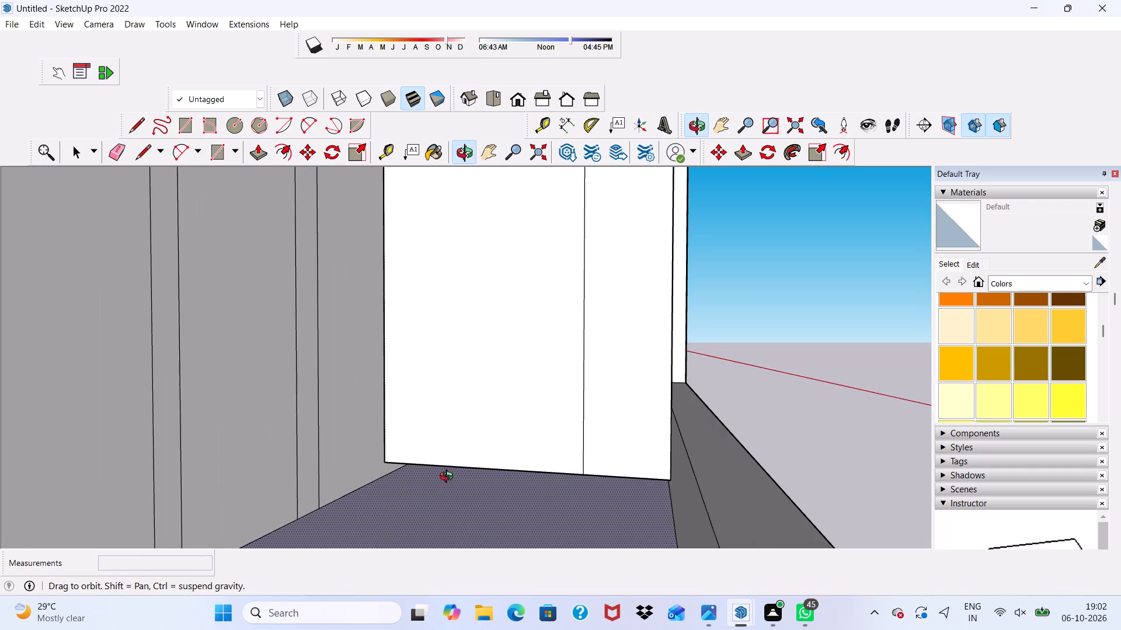
middle_click_drag(449, 478, 473, 452)
scroll(473, 452, "up", 6)
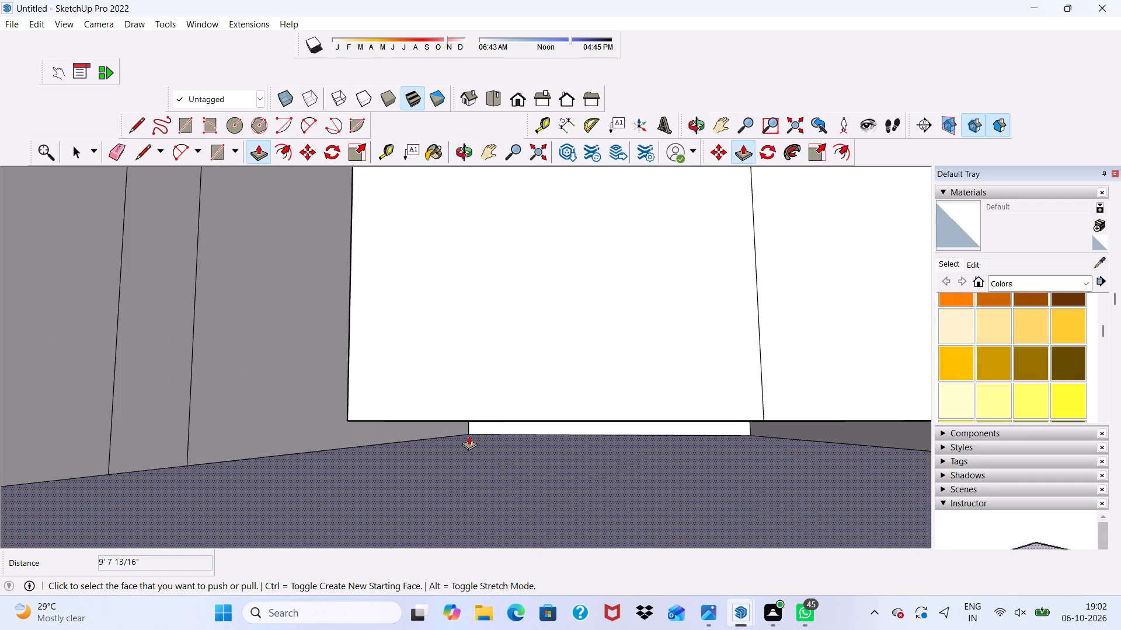
middle_click_drag(469, 436, 468, 447)
scroll(468, 432, "down", 1)
scroll(468, 447, "up", 3)
middle_click_drag(468, 452, 465, 440)
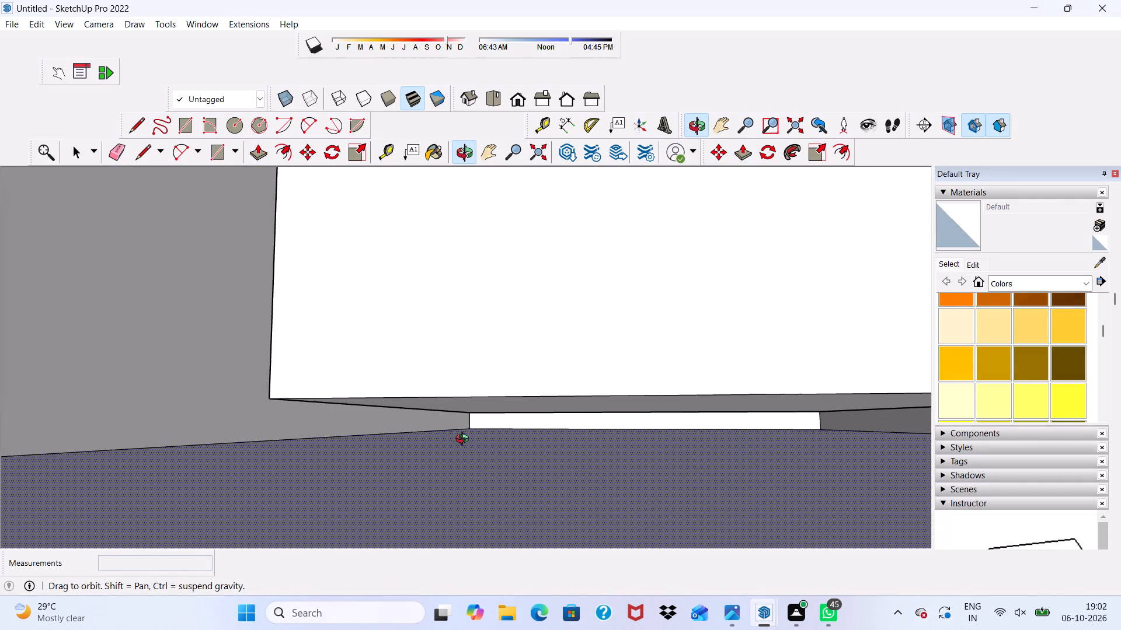
middle_click_drag(465, 440, 464, 435)
scroll(460, 419, "down", 4)
middle_click_drag(453, 444, 457, 468)
scroll(457, 548, "up", 7)
middle_click_drag(451, 474, 450, 457)
scroll(450, 457, "up", 6)
scroll(459, 422, "down", 1)
middle_click_drag(459, 421, 473, 388)
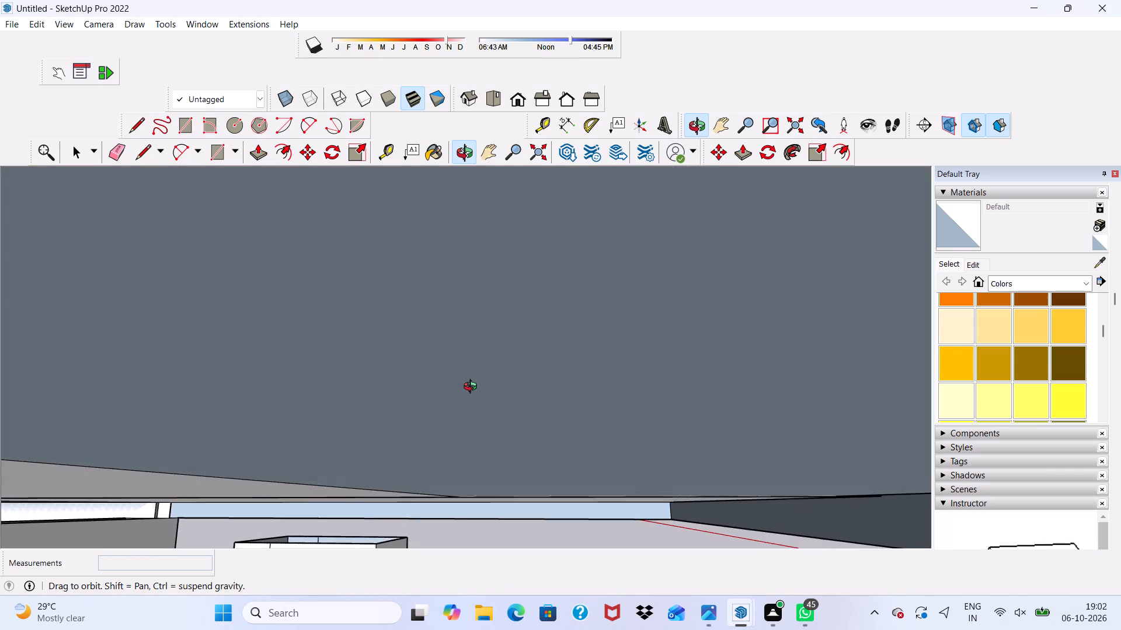
middle_click_drag(473, 388, 474, 421)
scroll(473, 388, "down", 1)
scroll(479, 448, "up", 4)
left_click(474, 384)
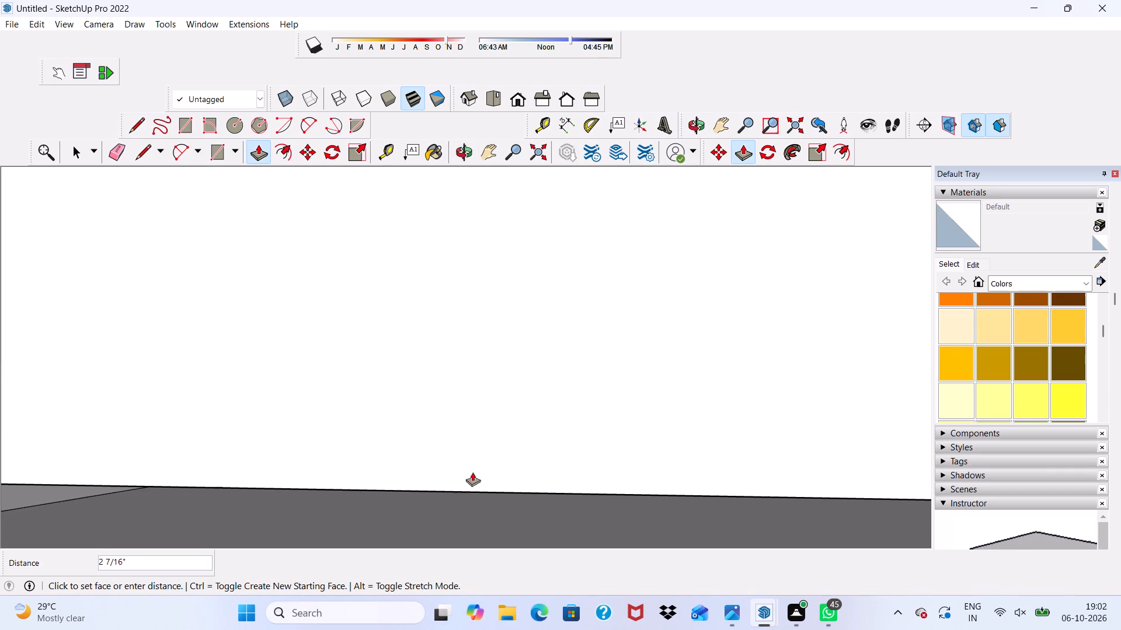
left_click(472, 478)
scroll(456, 457, "down", 12)
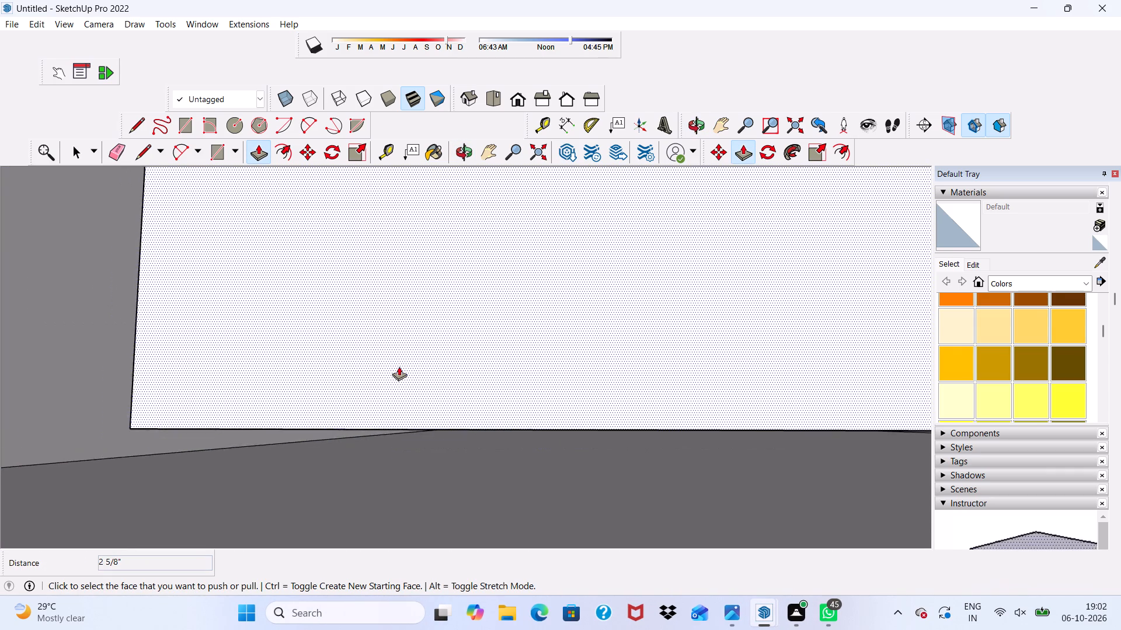
Pull the block's underside down another 5 1/16" to meet the balcony floor.
scroll(399, 366, "down", 1)
scroll(450, 441, "up", 1)
left_click_drag(451, 416, 451, 423)
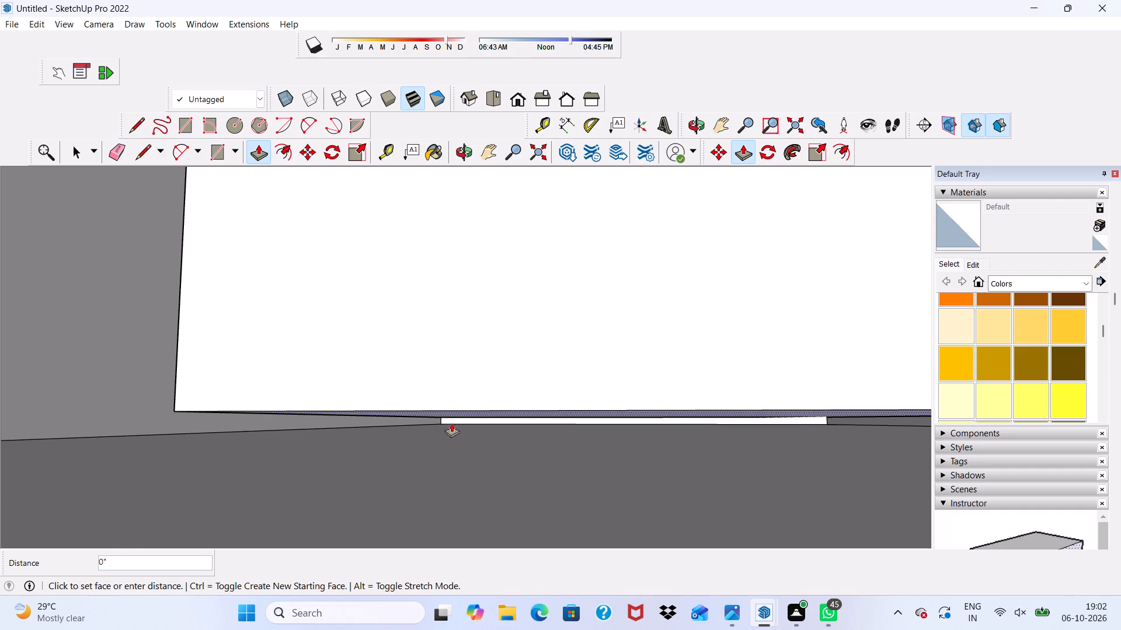
left_click_drag(451, 423, 453, 450)
Push/Pull the block's front face outward about 1' 4 7/16" so it projects in front of the balcony parapet.
scroll(443, 445, "down", 13)
middle_click_drag(442, 445, 438, 314)
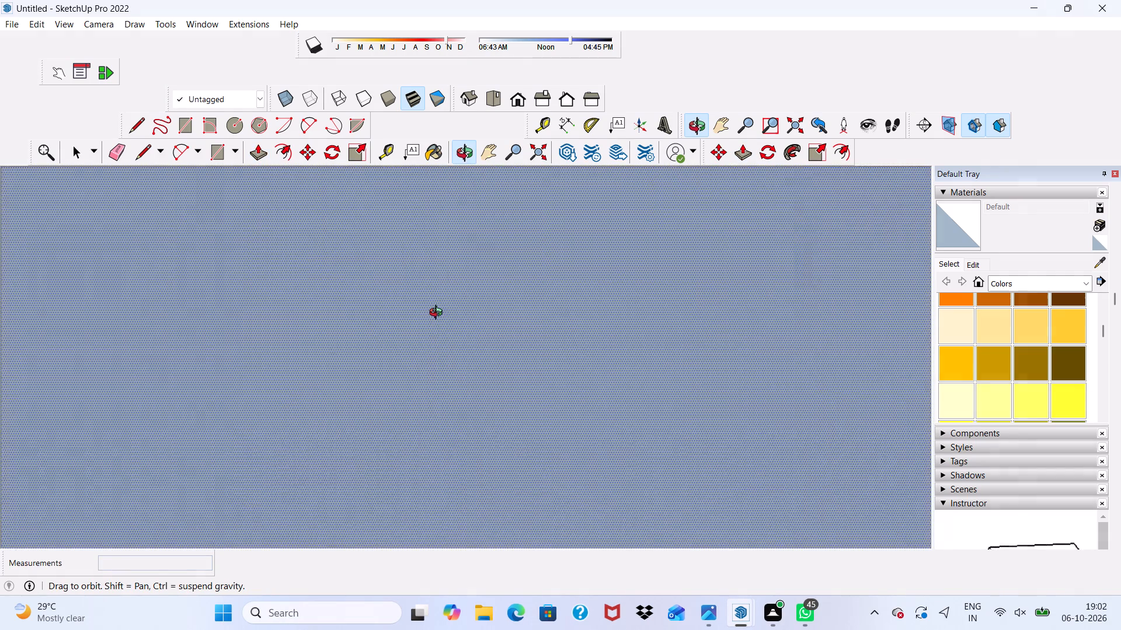
middle_click_drag(438, 314, 416, 389)
left_click(516, 100)
scroll(503, 310, "down", 1)
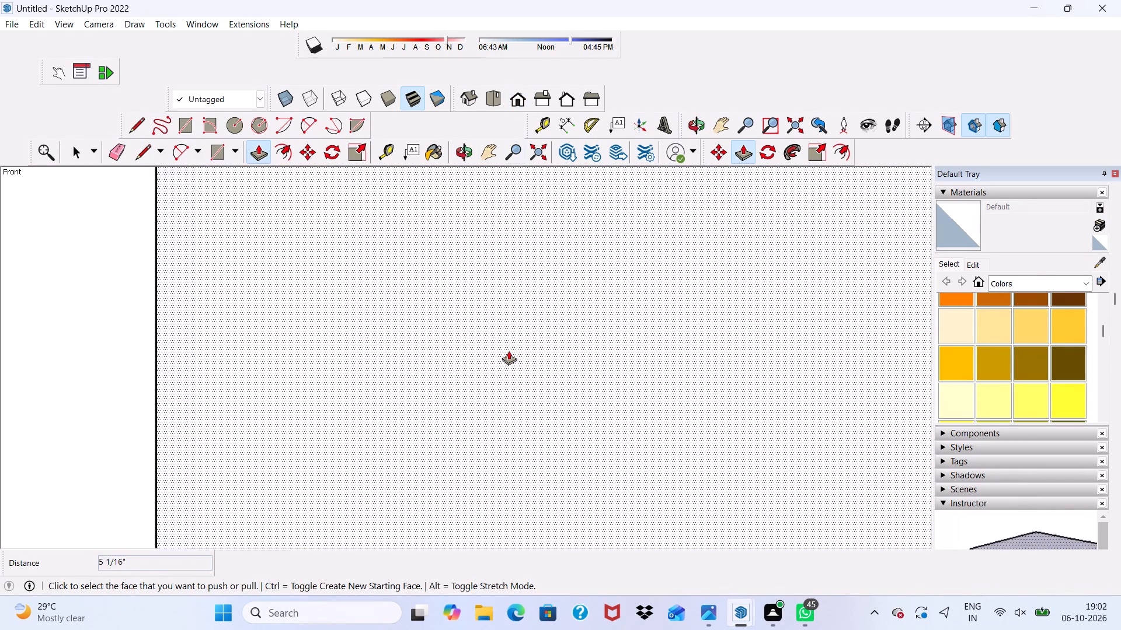
scroll(509, 351, "down", 20)
scroll(509, 351, "down", 1)
middle_click_drag(491, 448, 524, 355)
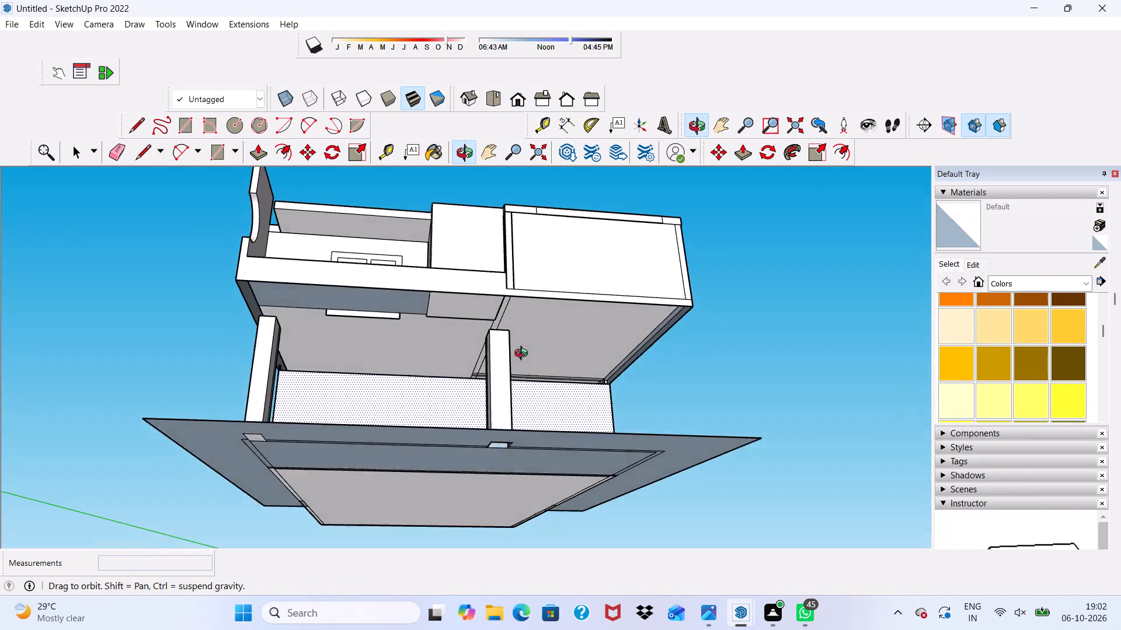
middle_click_drag(524, 355, 539, 409)
scroll(523, 398, "up", 3)
middle_click_drag(335, 352, 347, 293)
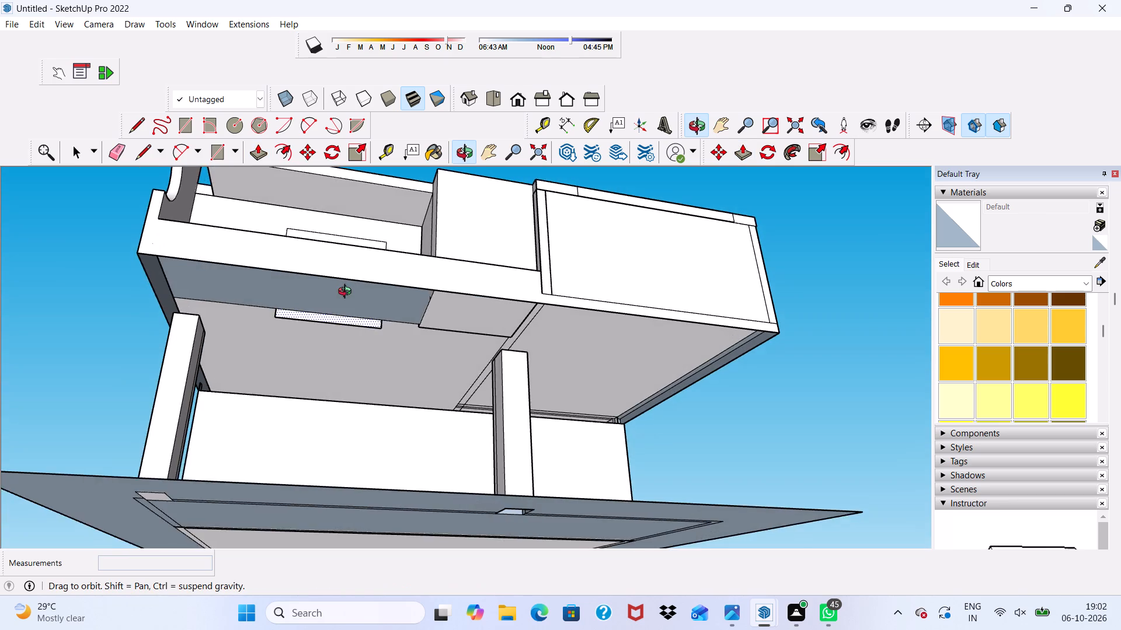
middle_click_drag(347, 293, 343, 422)
scroll(402, 365, "up", 1)
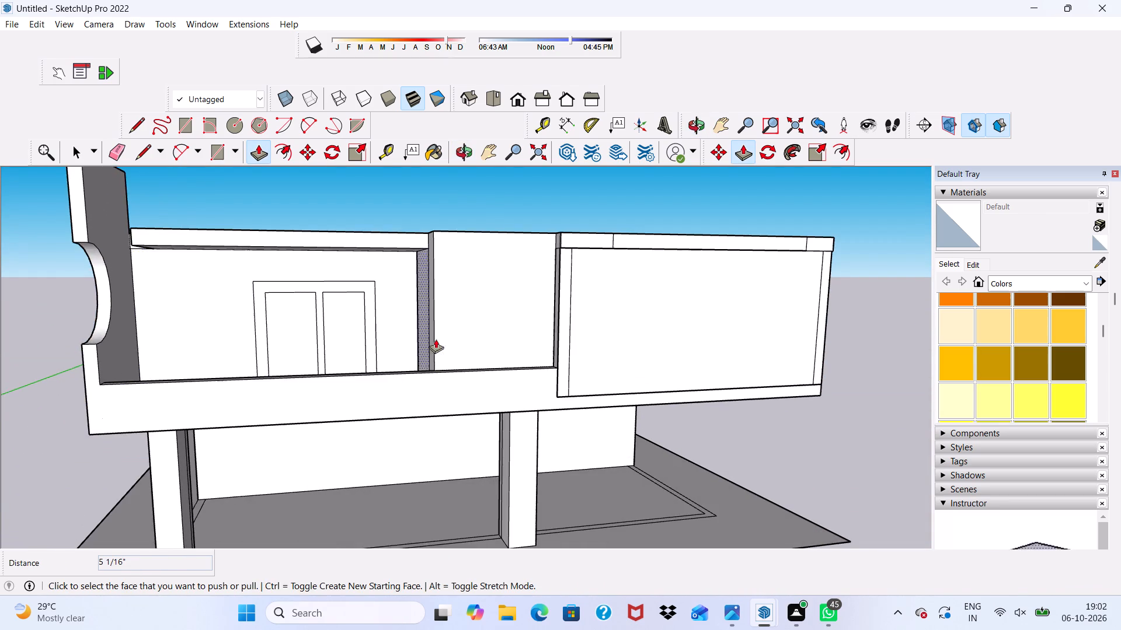
scroll(459, 324, "up", 2)
left_click(460, 322)
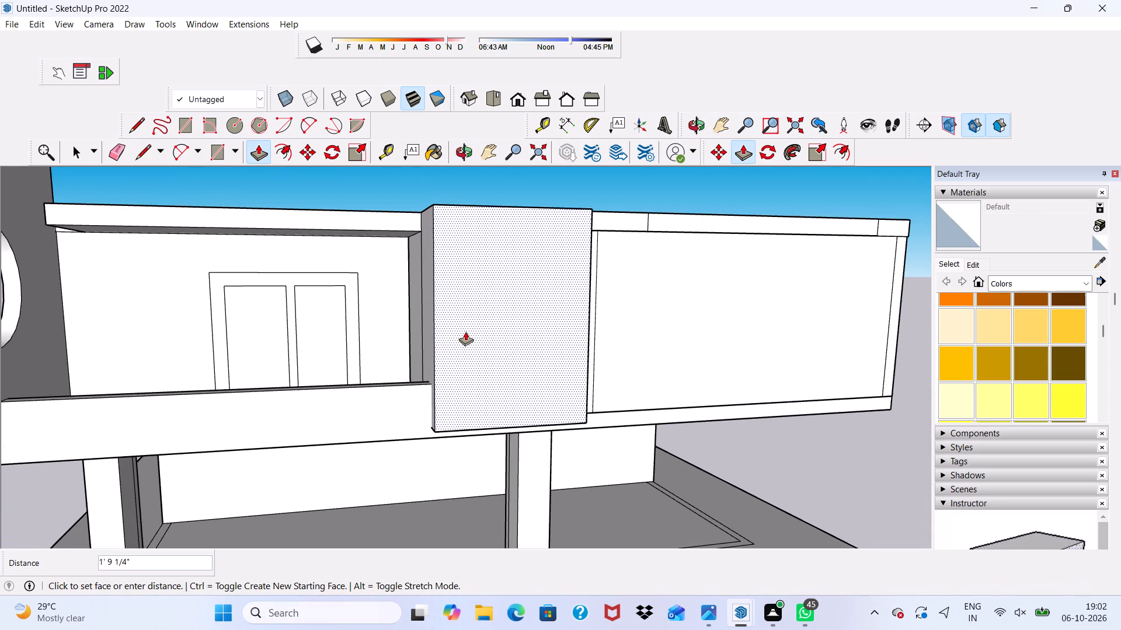
left_click(466, 324)
scroll(466, 325, "down", 3)
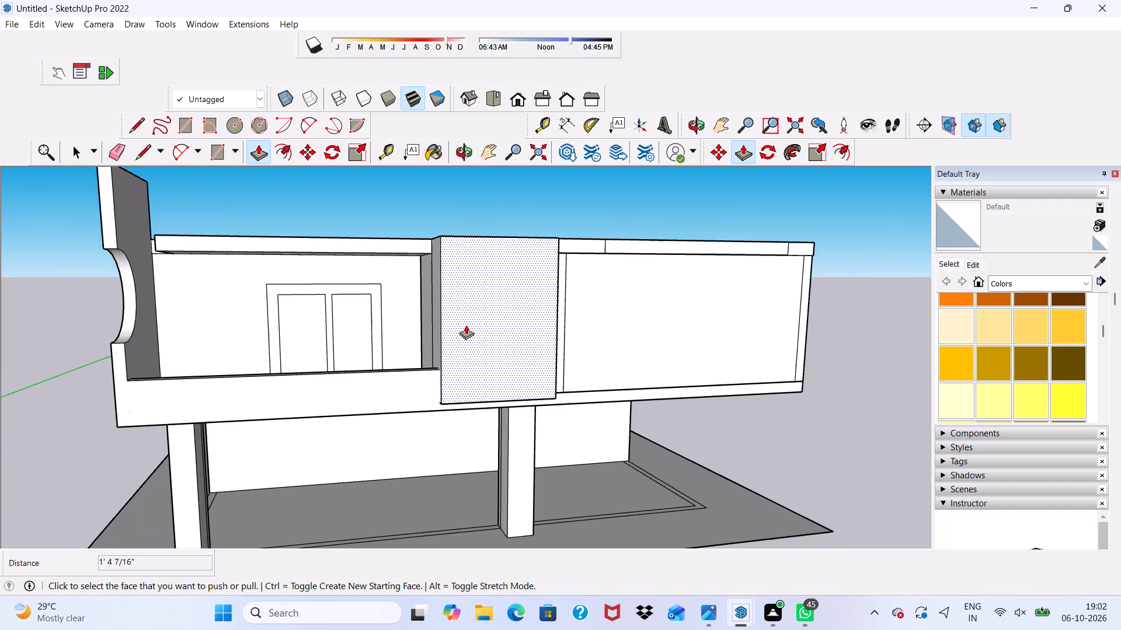
middle_click_drag(466, 325, 447, 397)
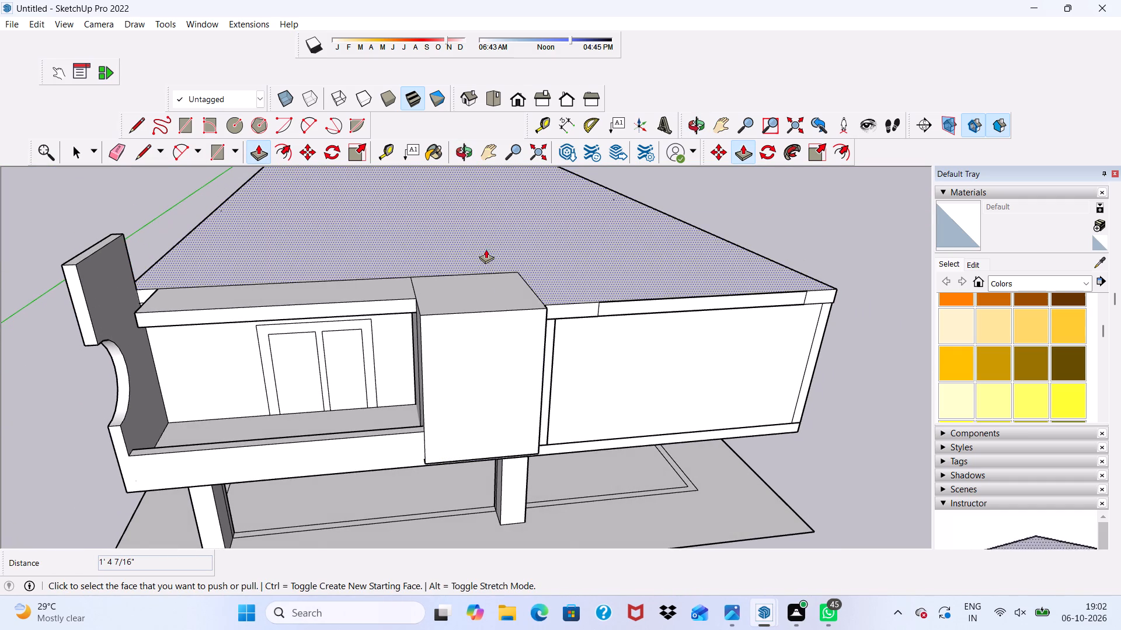
Push/Pull the projecting block's top face up about 3' 10 3/8" so it rises above the roof.
scroll(486, 248, "up", 3)
left_click(472, 324)
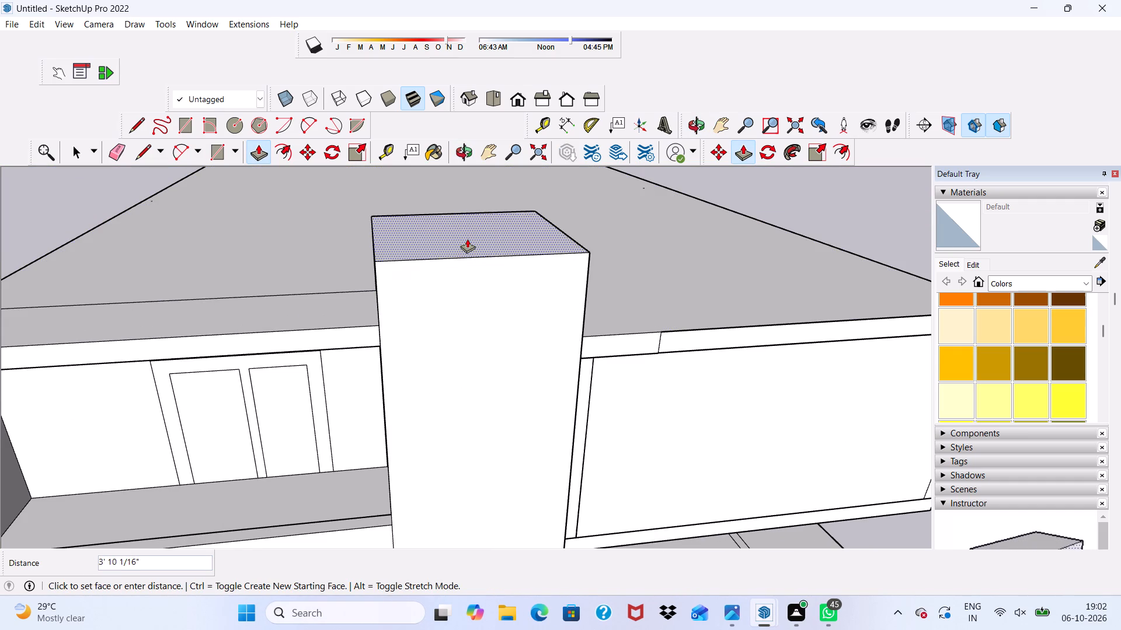
left_click(467, 239)
scroll(475, 331, "down", 4)
middle_click_drag(476, 334, 444, 213)
scroll(445, 223, "up", 2)
scroll(445, 225, "down", 4)
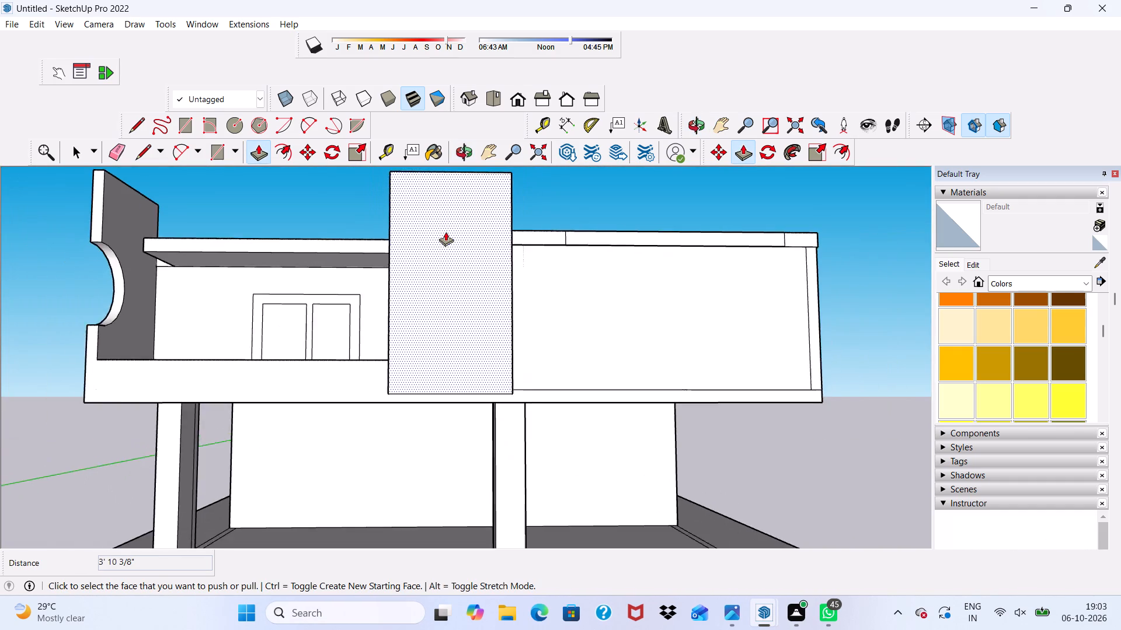
scroll(445, 232, "down", 3)
middle_click_drag(452, 254, 519, 300)
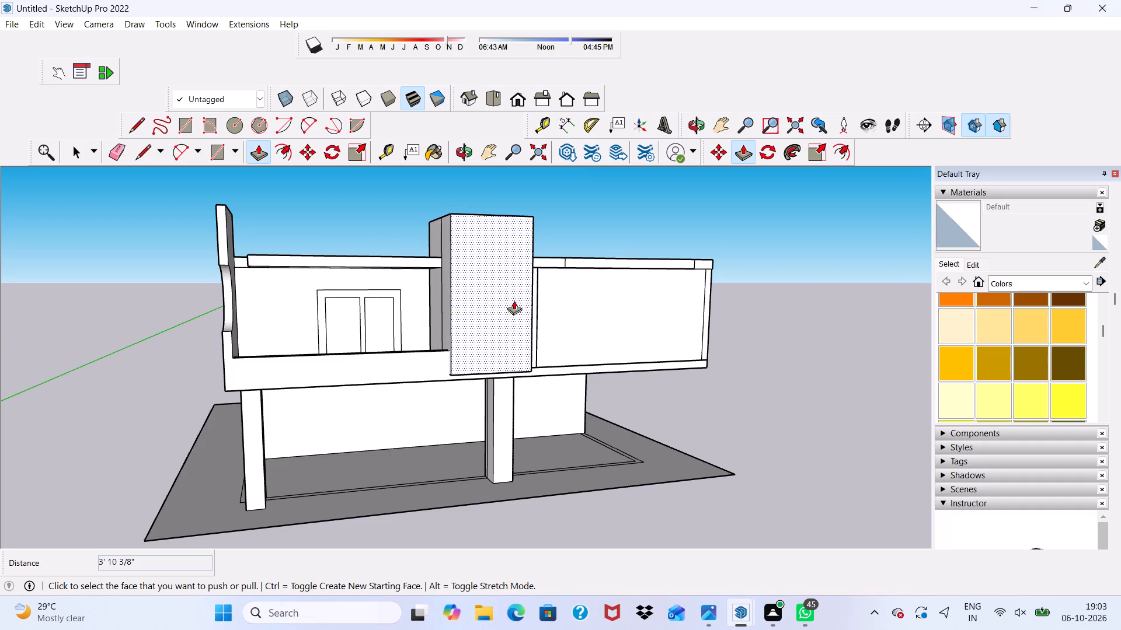
Erase the vertical seam lines above and below the canopy on the block's balcony-side face.
scroll(431, 292, "up", 3)
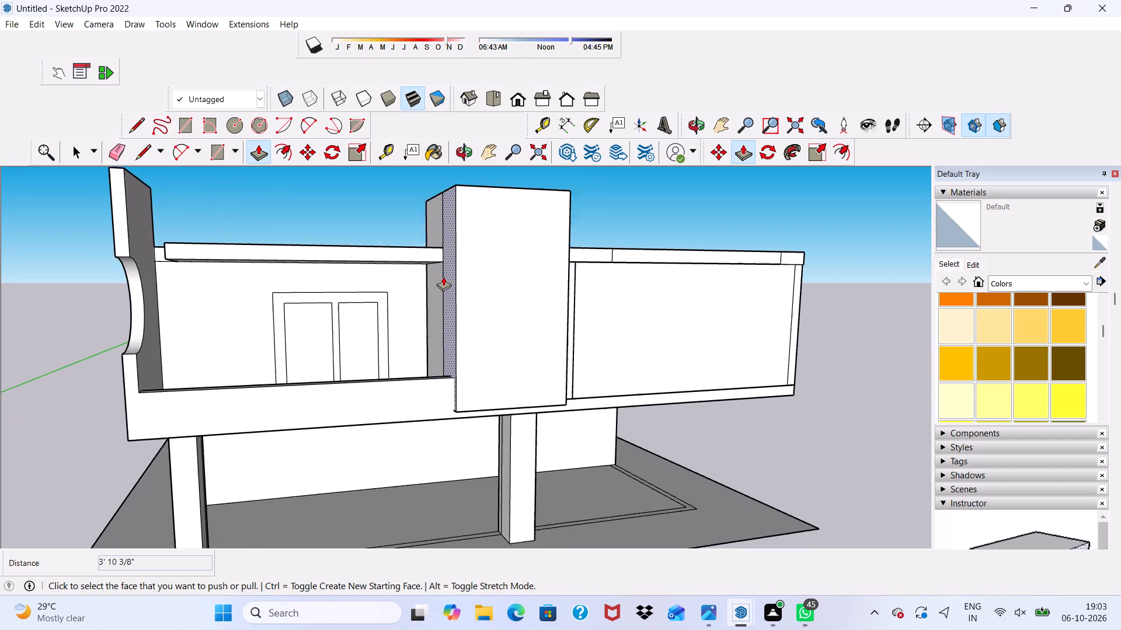
scroll(443, 276, "up", 1)
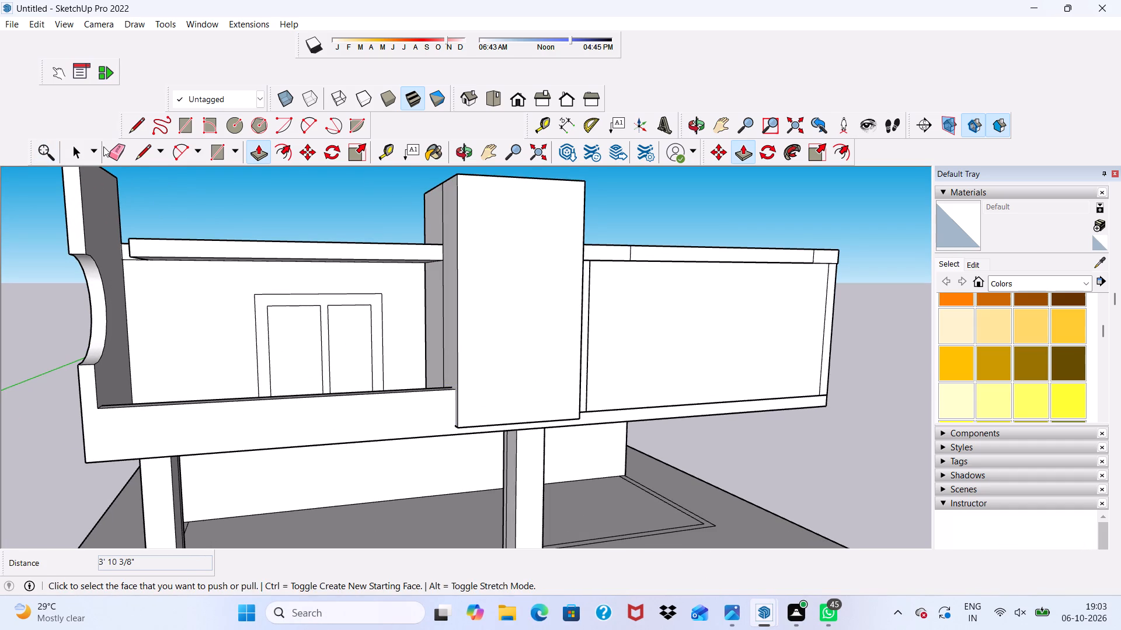
left_click_drag(116, 148, 121, 152)
scroll(259, 228, "up", 2)
scroll(374, 310, "down", 4)
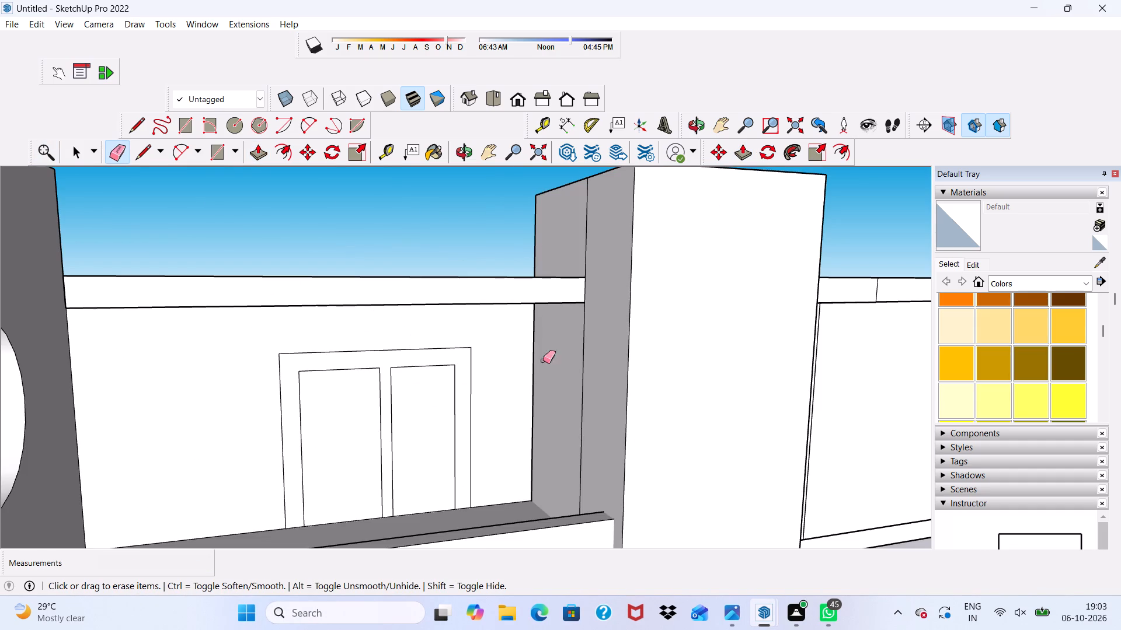
left_click(583, 351)
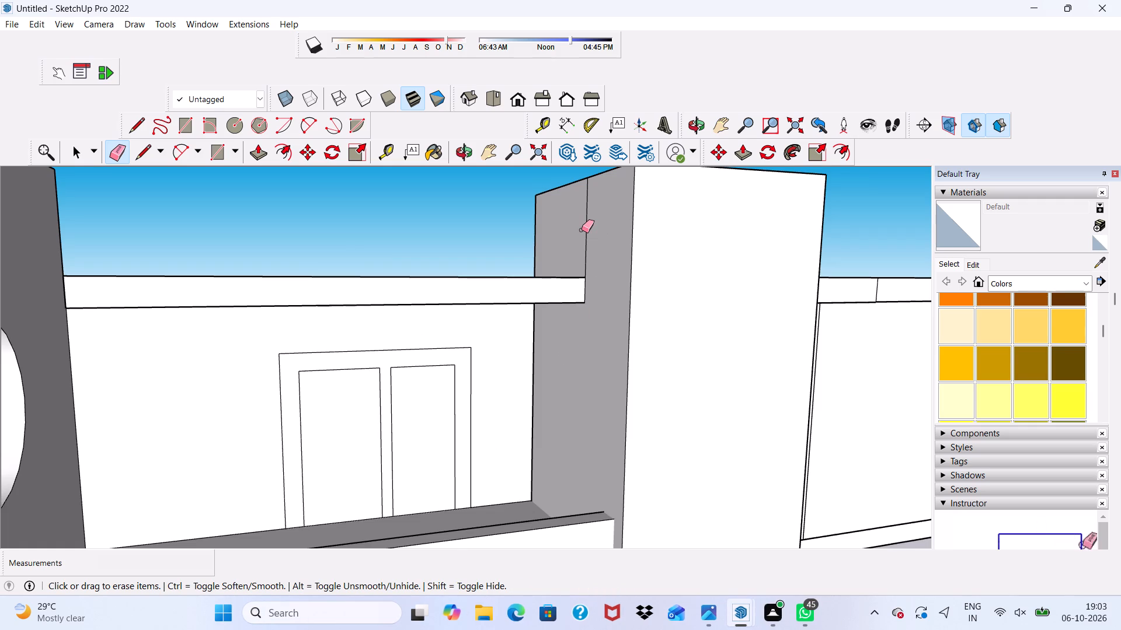
left_click(584, 226)
left_click(586, 219)
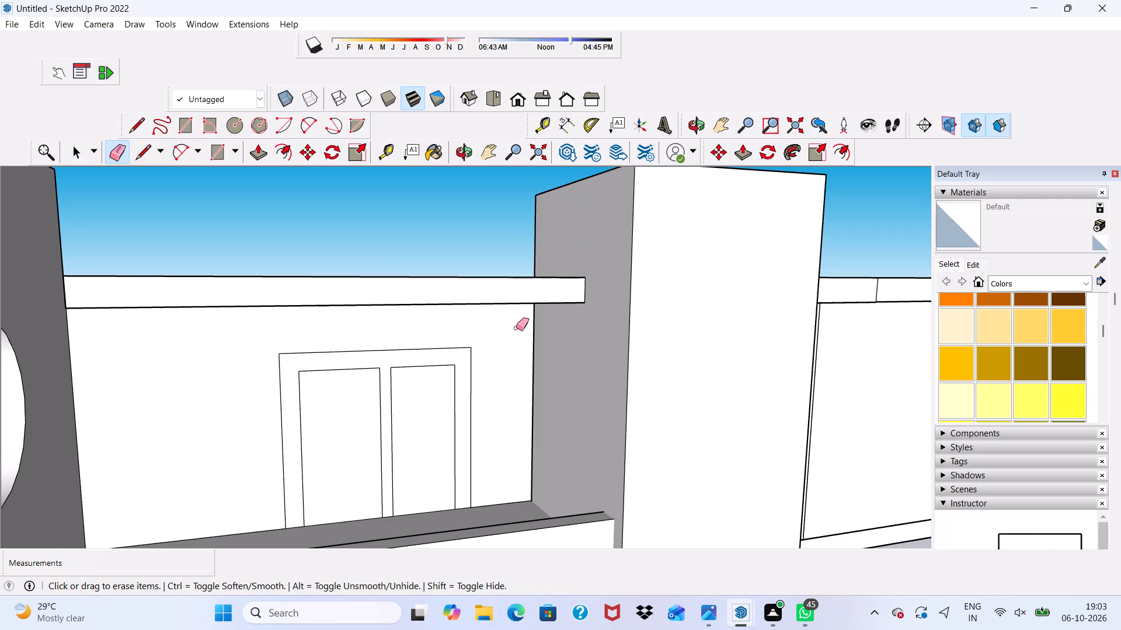
Push/Pull the block's balcony-side face about 1' 11 5/8" toward the double door.
scroll(524, 344, "up", 1)
key("space")
left_click(580, 352)
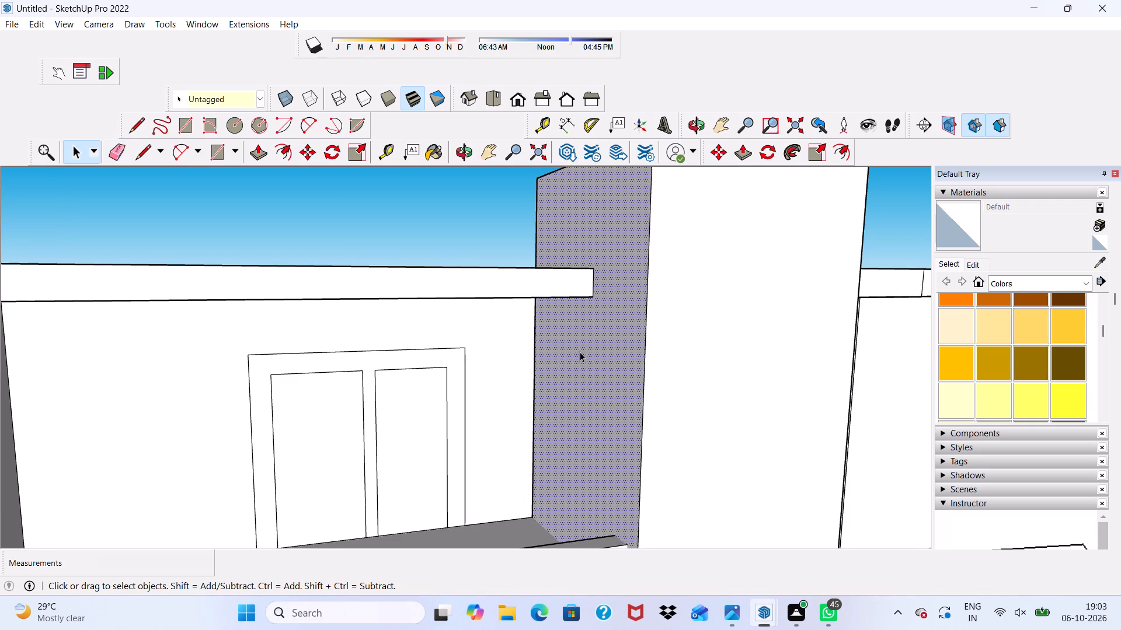
left_click(262, 152)
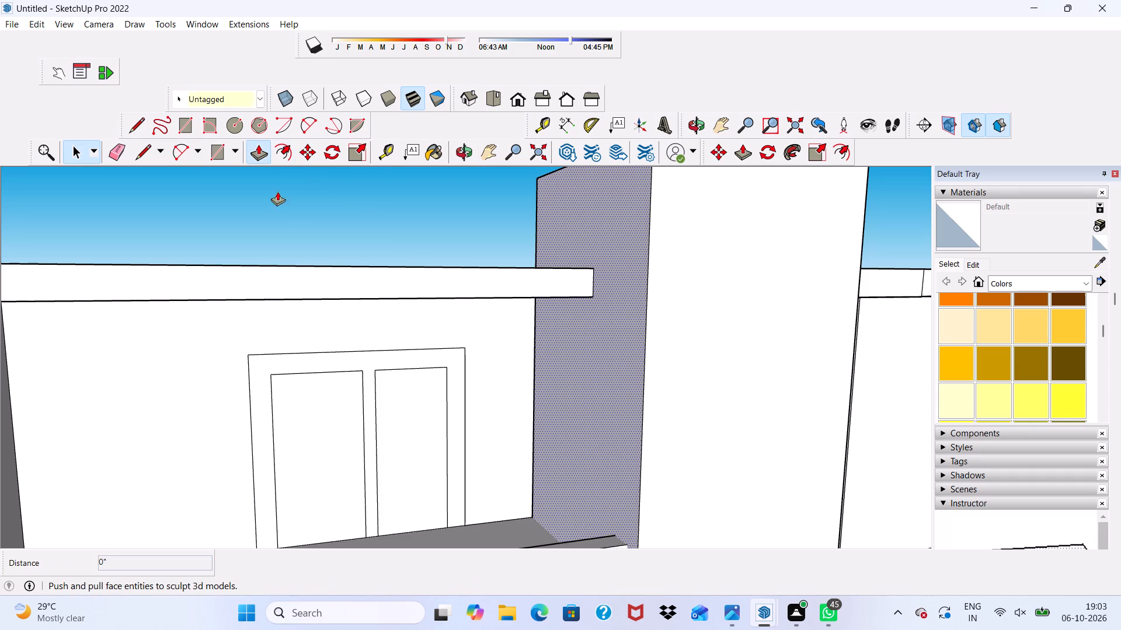
left_click_drag(603, 357, 583, 366)
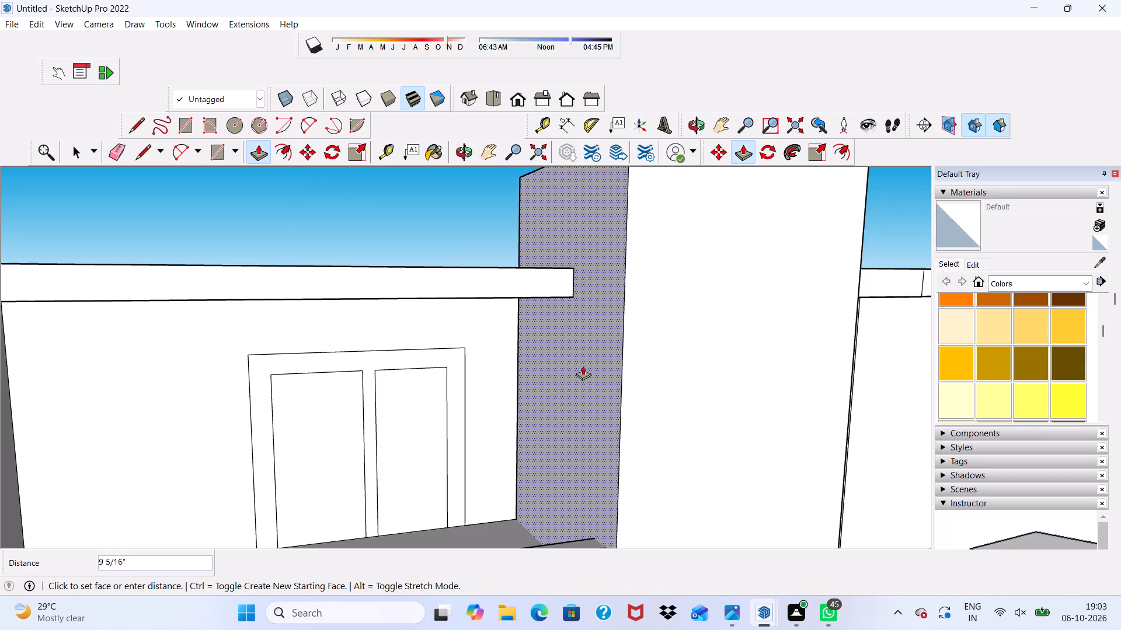
left_click_drag(583, 366, 550, 350)
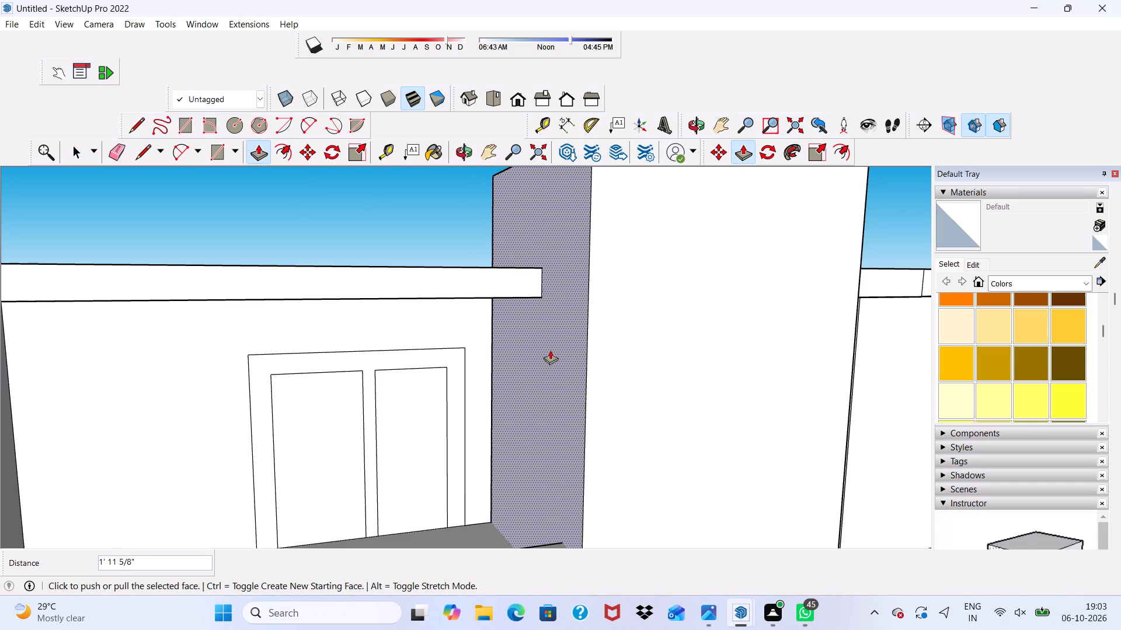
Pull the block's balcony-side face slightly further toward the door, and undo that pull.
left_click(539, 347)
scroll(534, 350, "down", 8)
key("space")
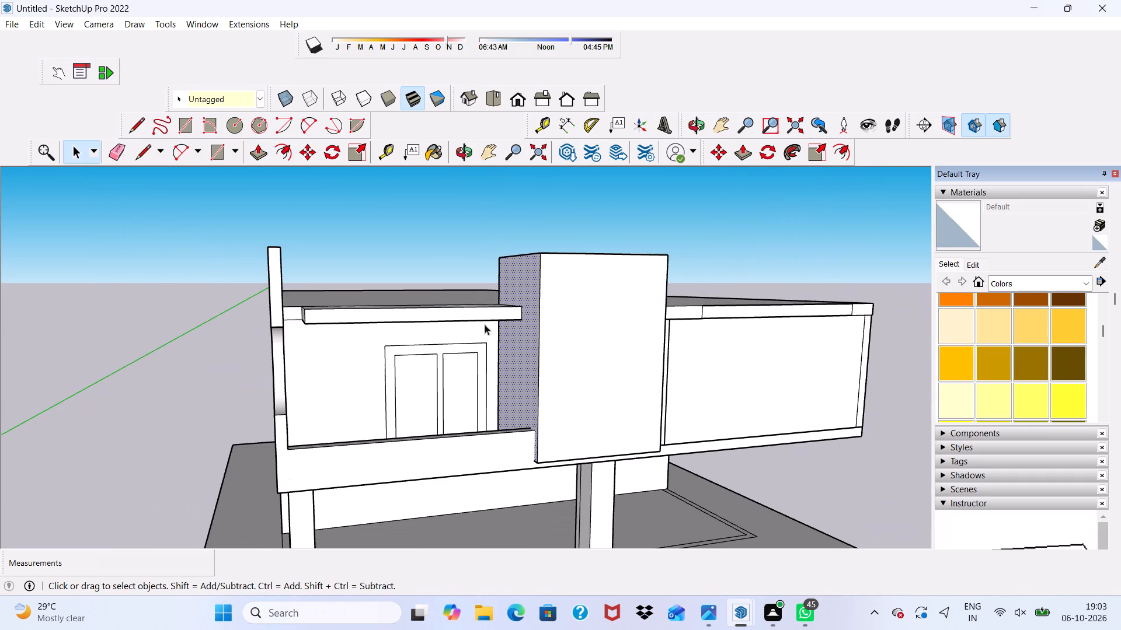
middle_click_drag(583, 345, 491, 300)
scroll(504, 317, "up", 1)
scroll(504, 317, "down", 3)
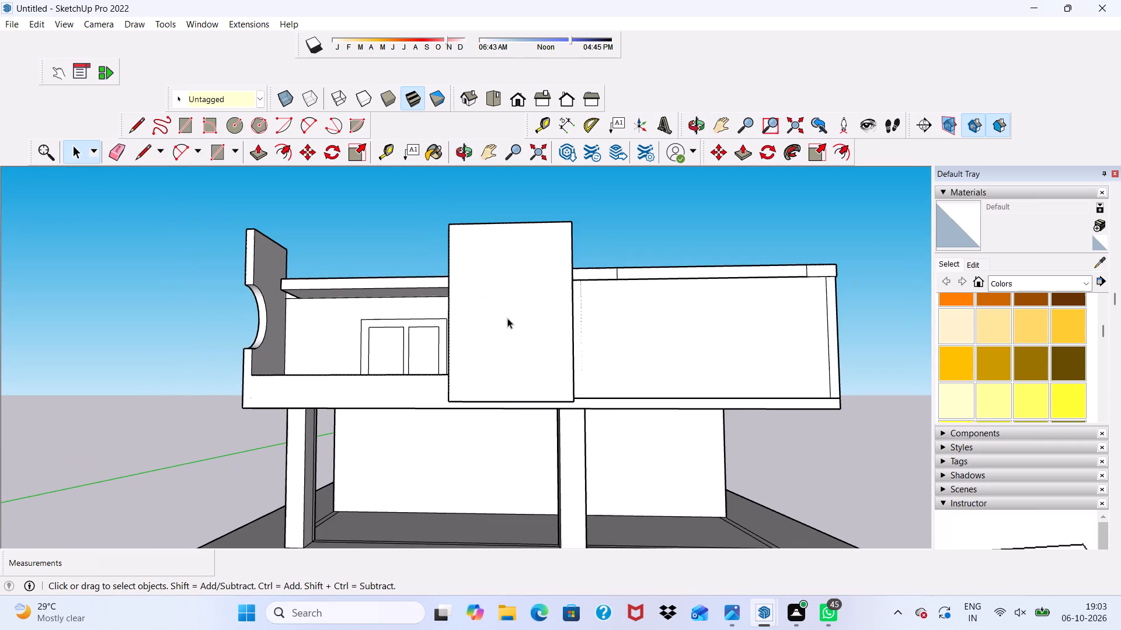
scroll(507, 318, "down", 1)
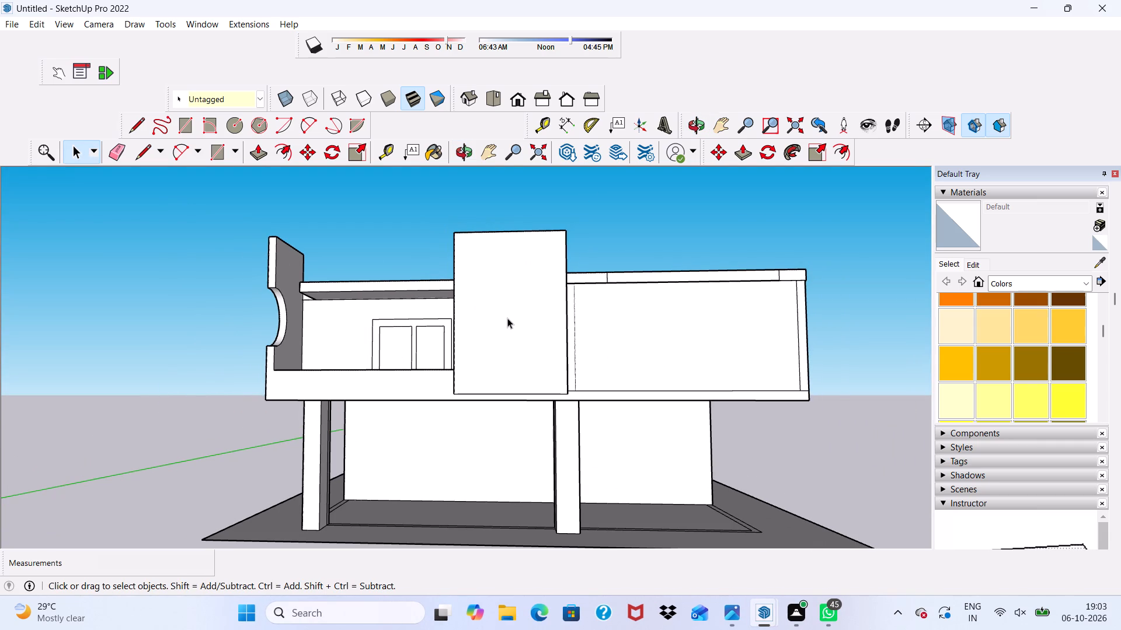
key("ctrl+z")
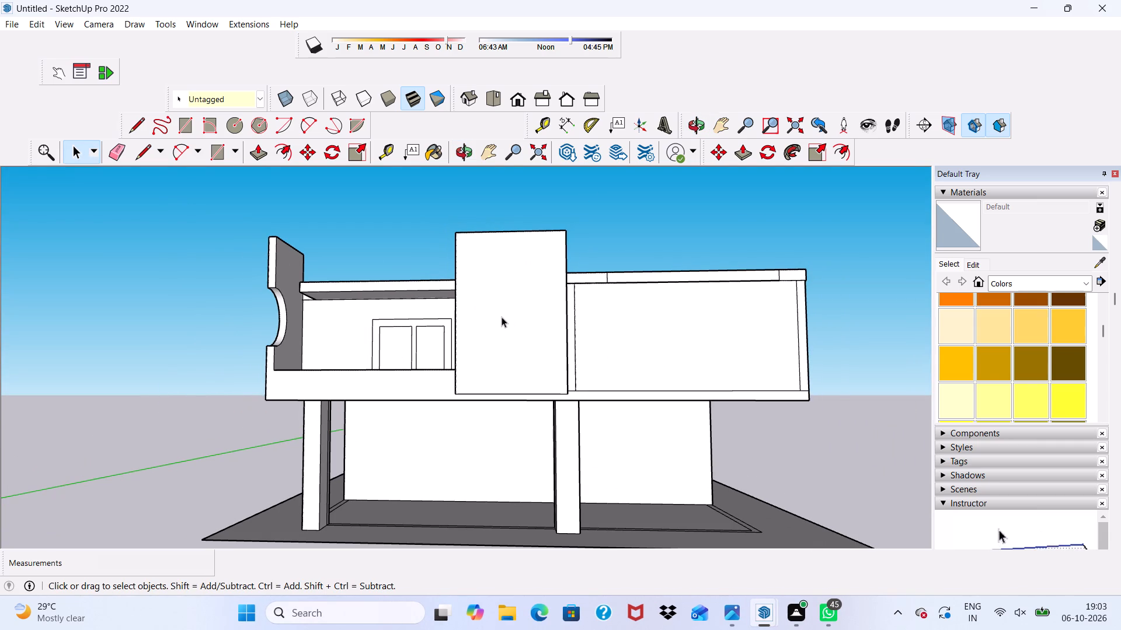
Examine the widened block and the house's front and side from several angles.
middle_click_drag(502, 317, 551, 306)
scroll(551, 306, "down", 1)
scroll(546, 317, "up", 2)
scroll(546, 320, "down", 3)
middle_click_drag(540, 332, 554, 375)
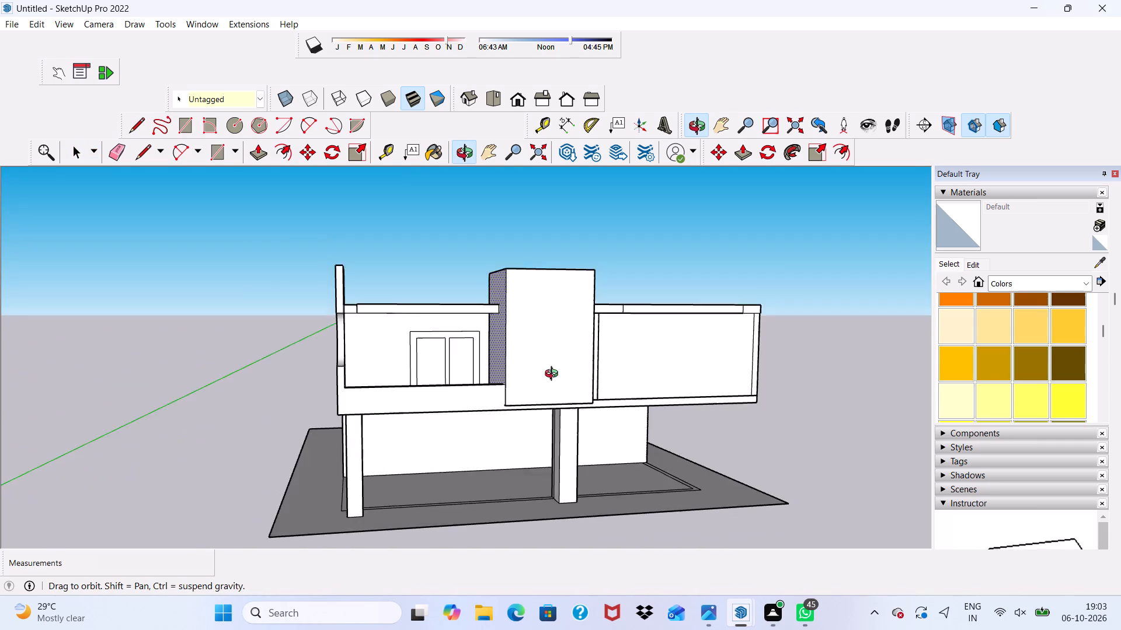
middle_click_drag(554, 375, 540, 401)
scroll(540, 401, "down", 1)
scroll(529, 379, "up", 3)
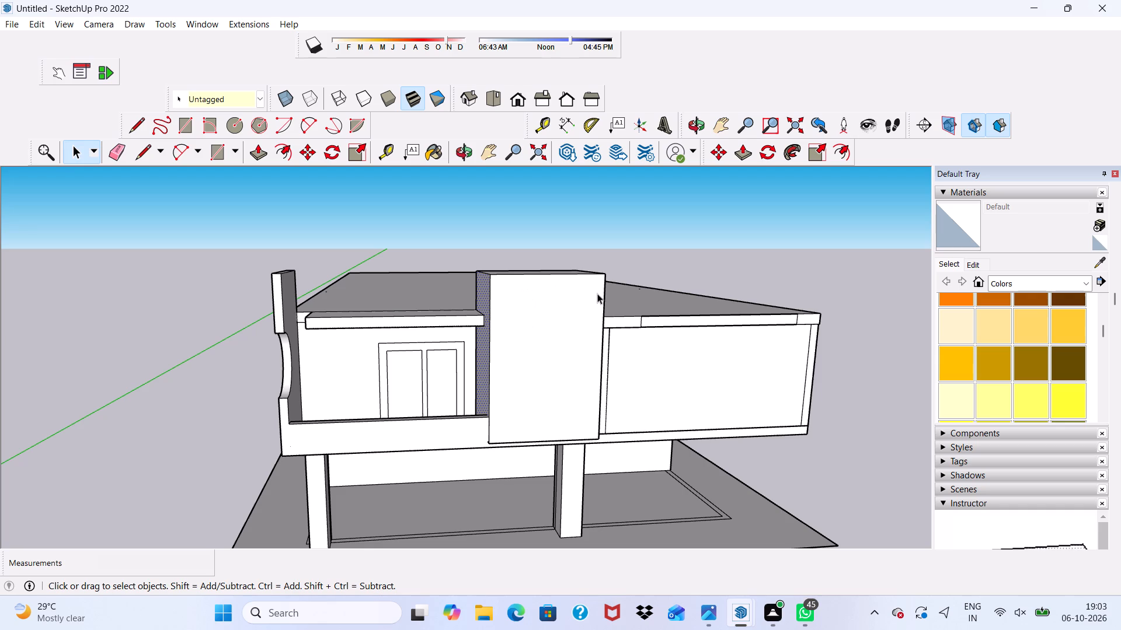
scroll(597, 294, "up", 3)
middle_click_drag(597, 294, 551, 289)
scroll(597, 294, "down", 1)
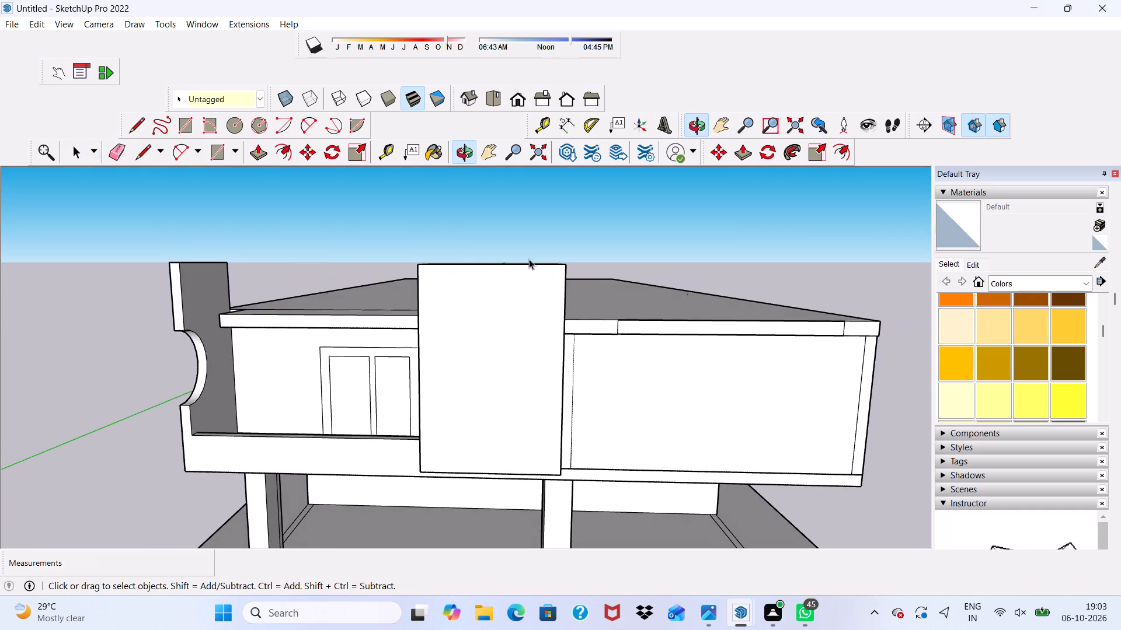
scroll(528, 257, "down", 8)
middle_click_drag(463, 280, 622, 280)
scroll(493, 332, "up", 2)
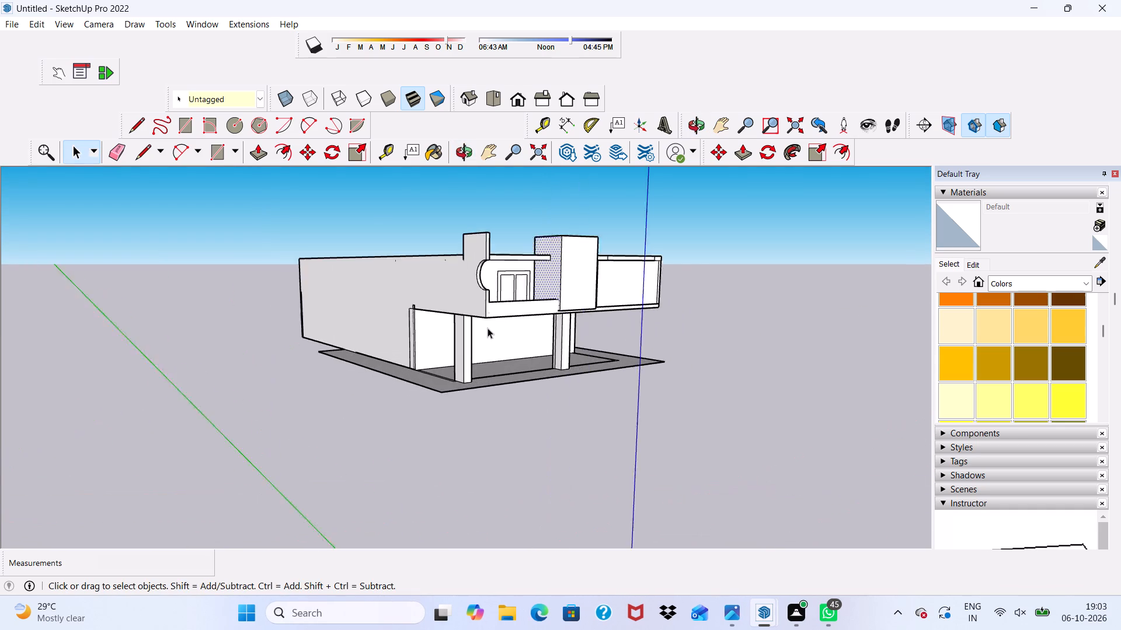
scroll(488, 328, "up", 1)
scroll(472, 267, "up", 4)
scroll(472, 267, "down", 3)
scroll(464, 247, "up", 1)
scroll(468, 253, "down", 2)
middle_click_drag(502, 275, 210, 308)
left_click(148, 268)
Push/Pull the narrow reversed strip above roof level on the block's front-room side about 3/8" as a new face.
scroll(264, 288, "up", 2)
middle_click_drag(264, 288, 432, 266)
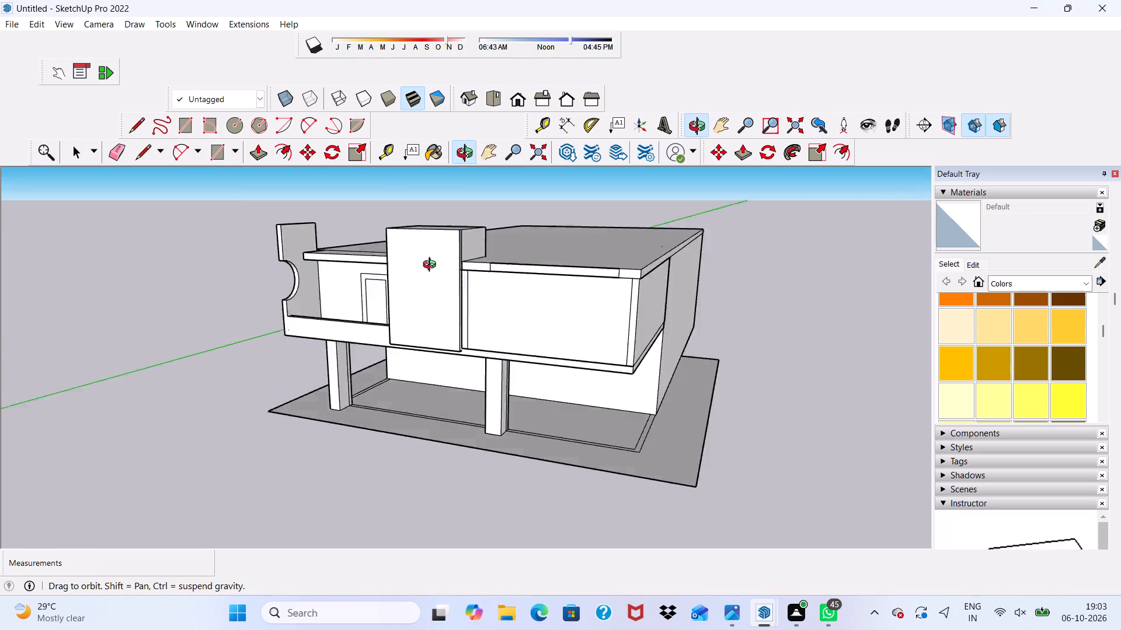
middle_click_drag(432, 266, 214, 295)
scroll(422, 273, "up", 11)
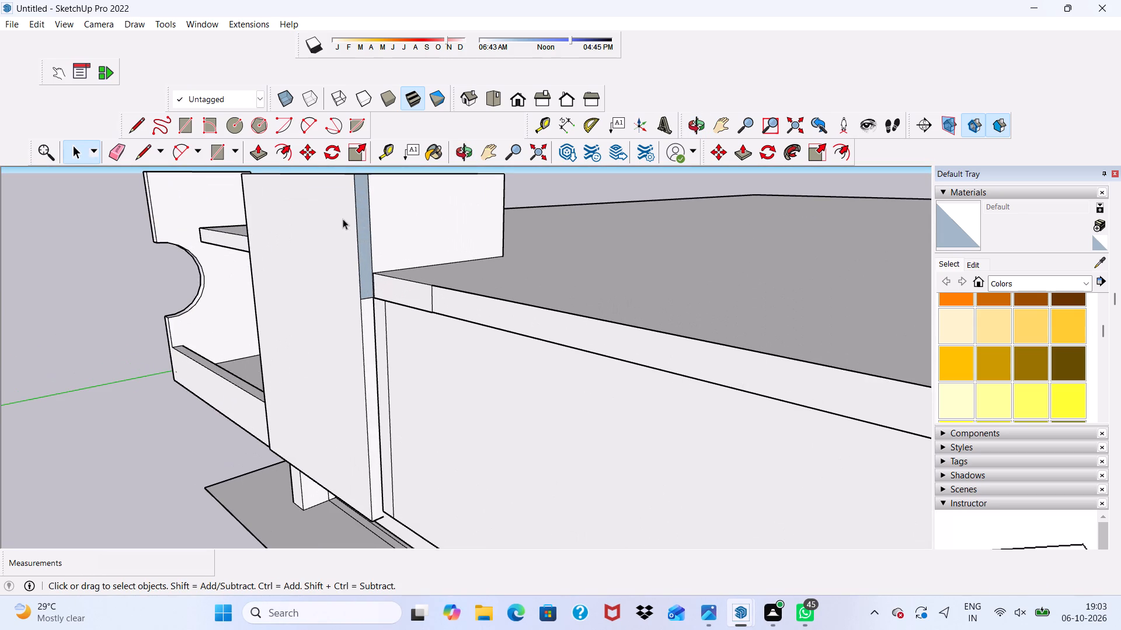
left_click(357, 215)
left_click(367, 213)
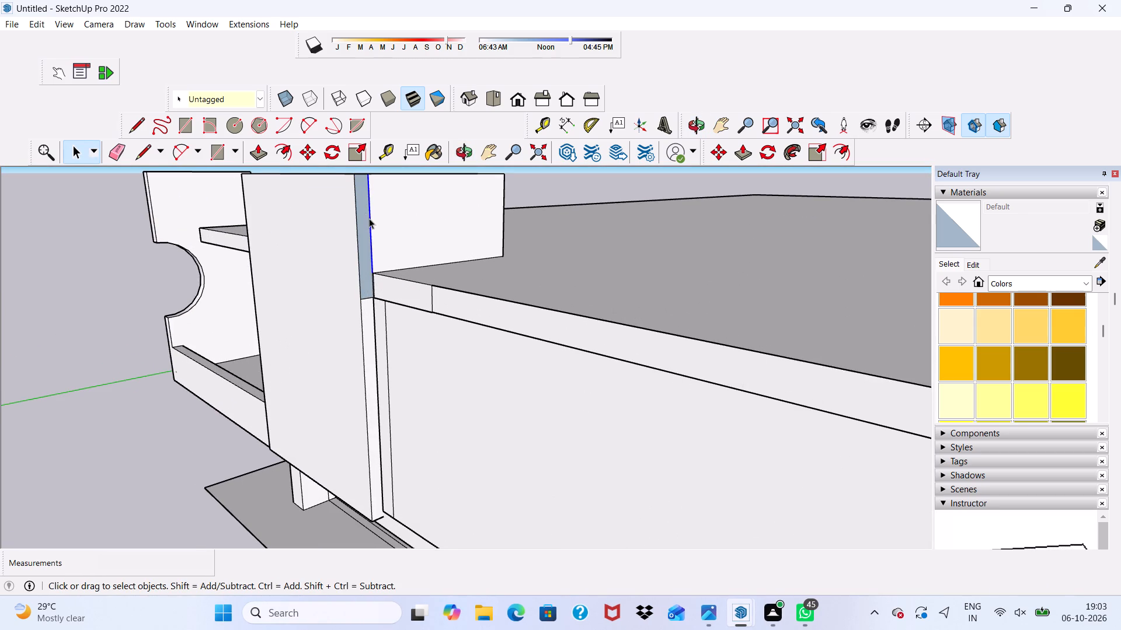
scroll(364, 212, "up", 4)
left_click(254, 149)
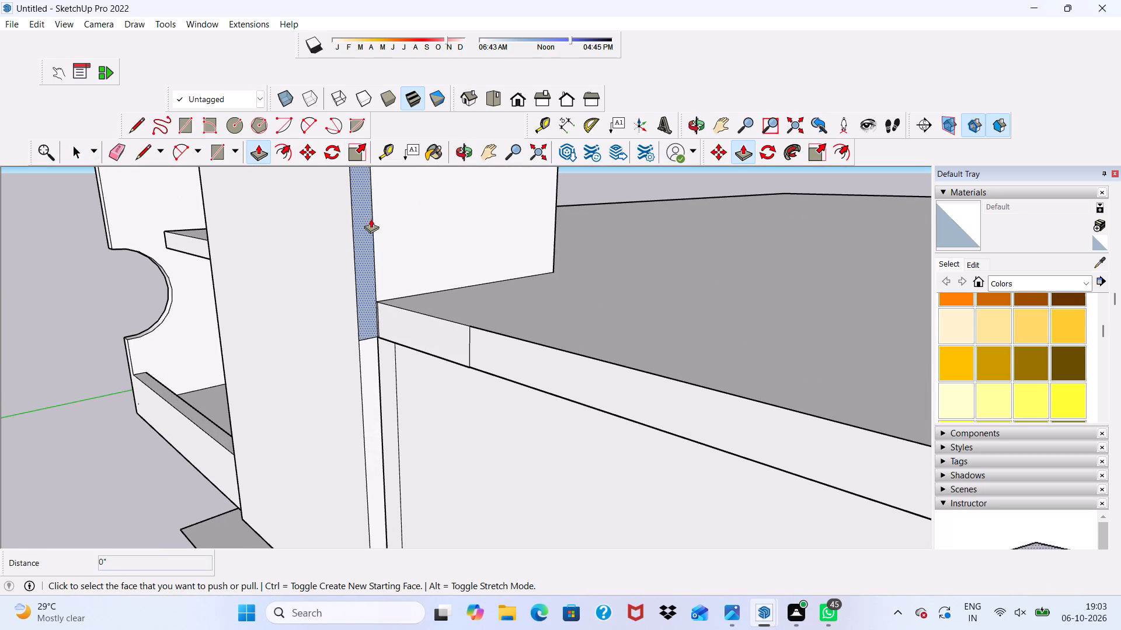
left_click(367, 228)
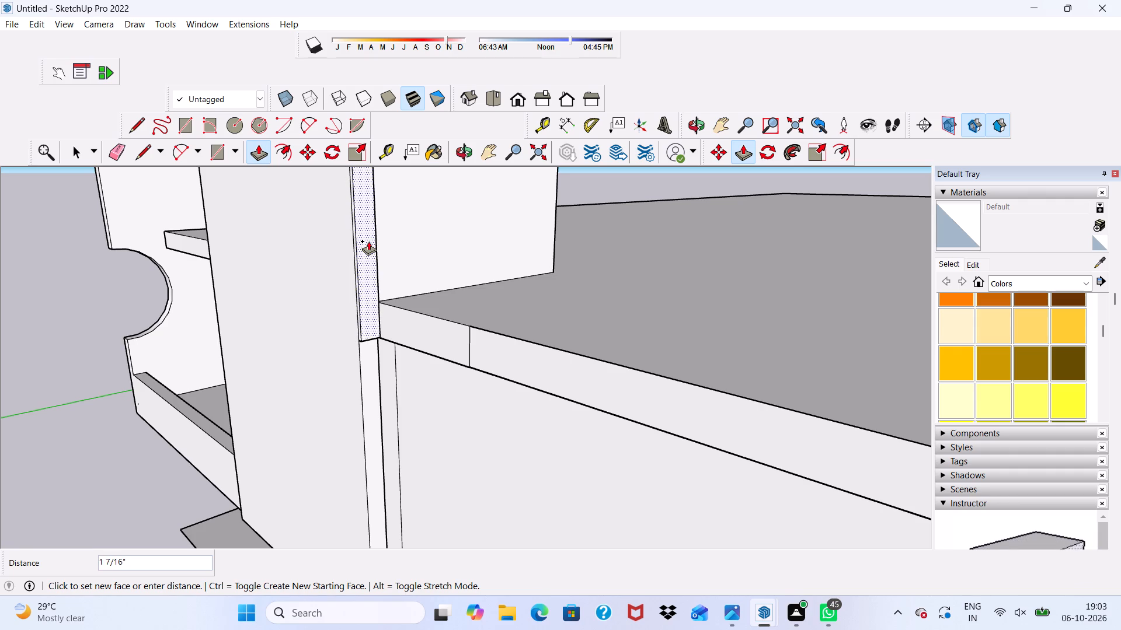
left_click(367, 240)
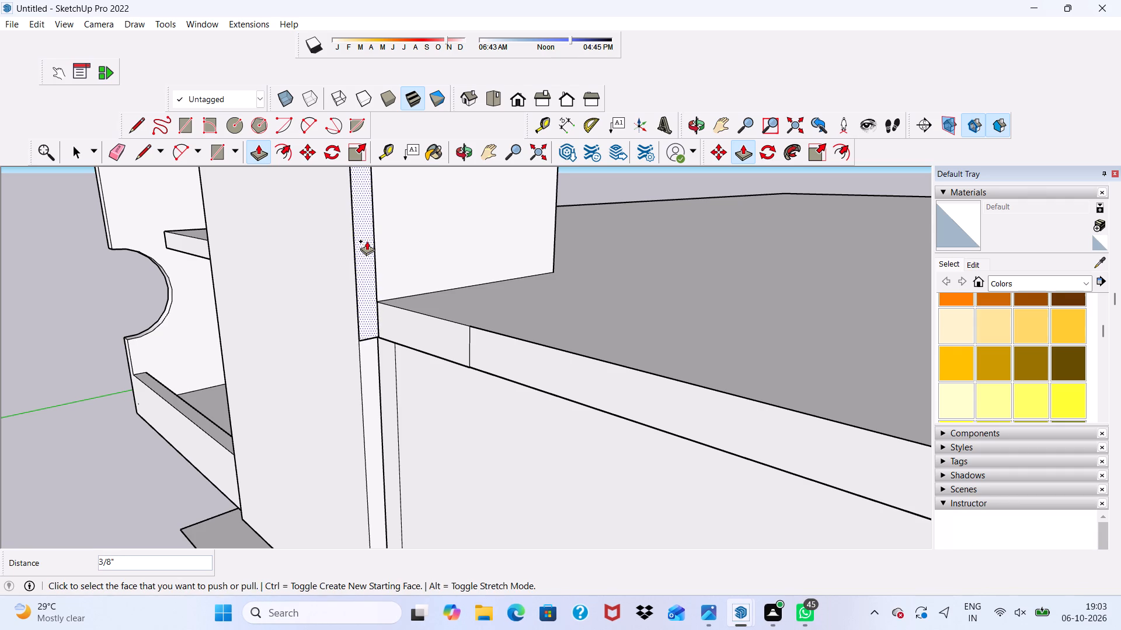
scroll(394, 256, "down", 2)
key("space")
scroll(416, 262, "down", 5)
left_click(166, 290)
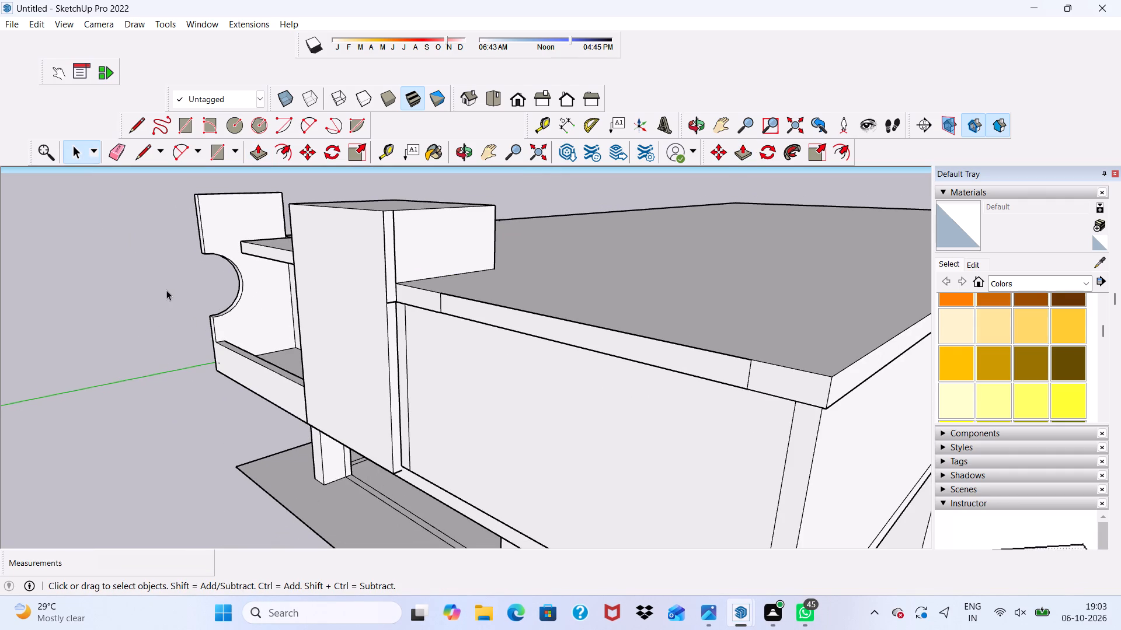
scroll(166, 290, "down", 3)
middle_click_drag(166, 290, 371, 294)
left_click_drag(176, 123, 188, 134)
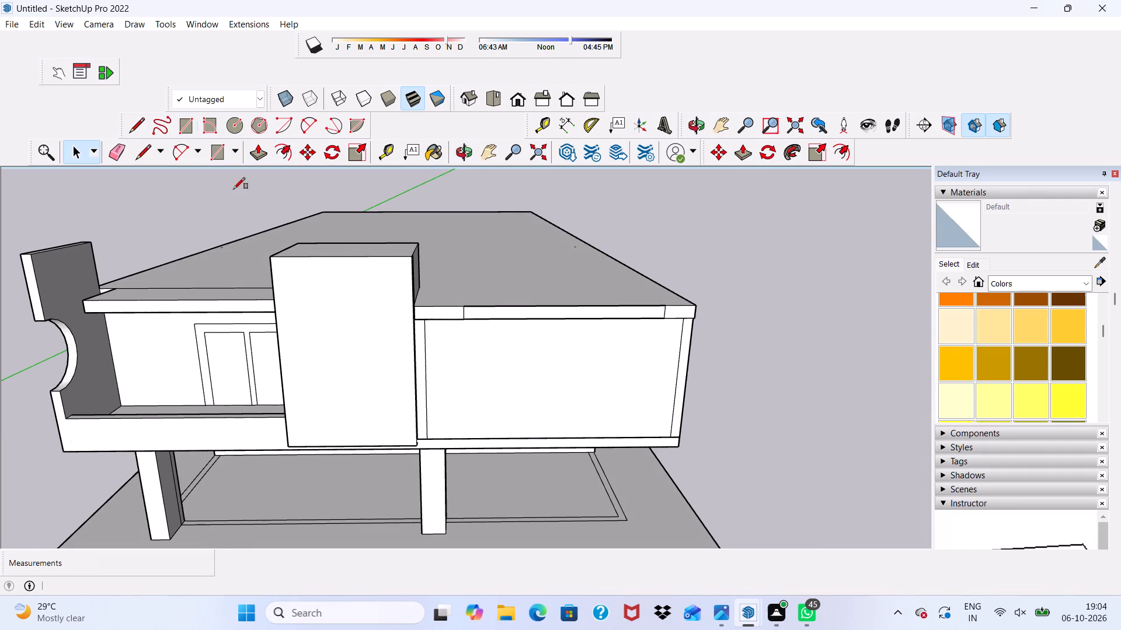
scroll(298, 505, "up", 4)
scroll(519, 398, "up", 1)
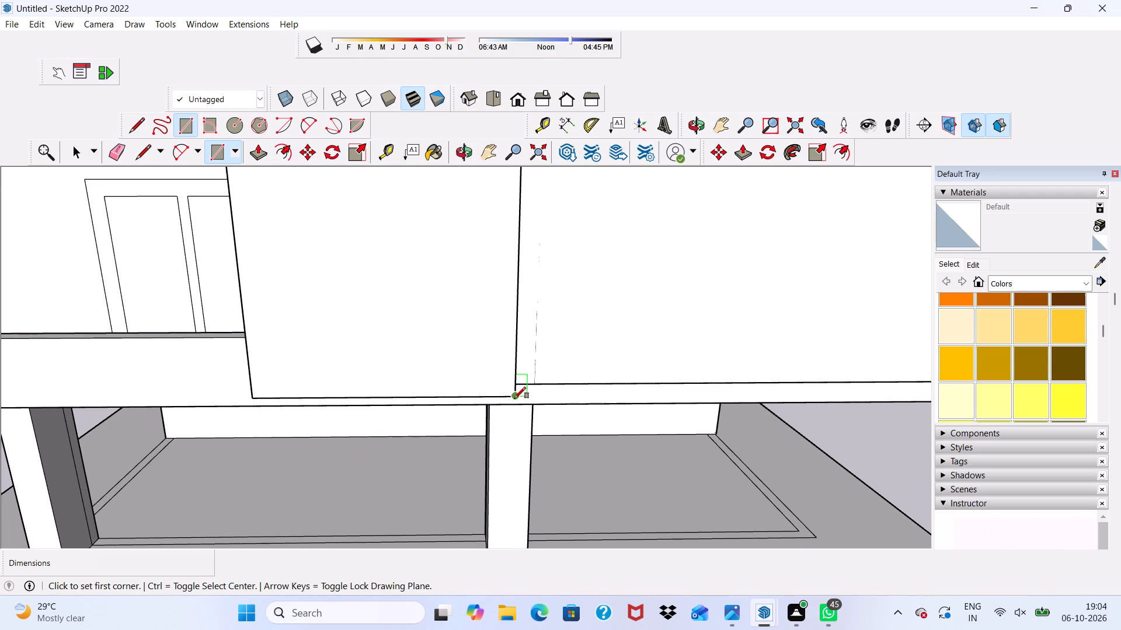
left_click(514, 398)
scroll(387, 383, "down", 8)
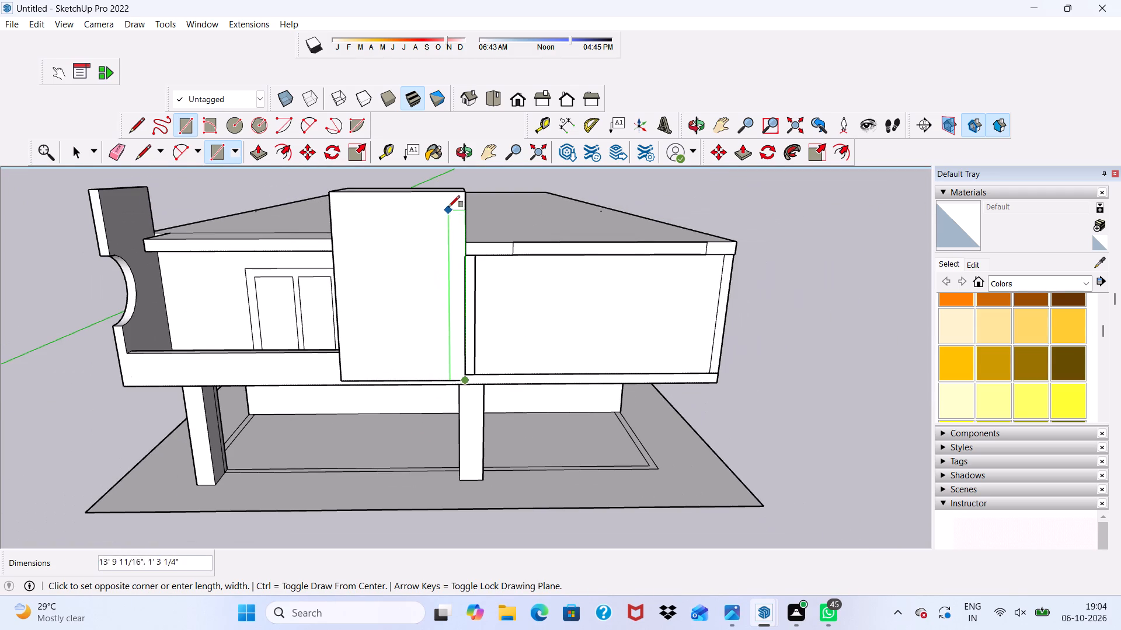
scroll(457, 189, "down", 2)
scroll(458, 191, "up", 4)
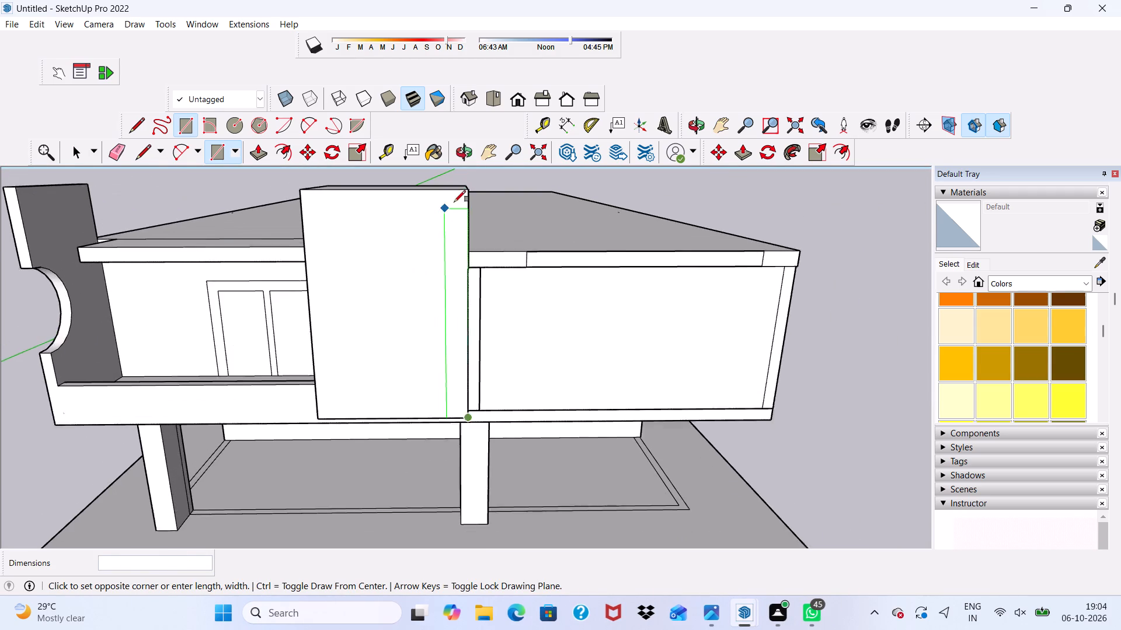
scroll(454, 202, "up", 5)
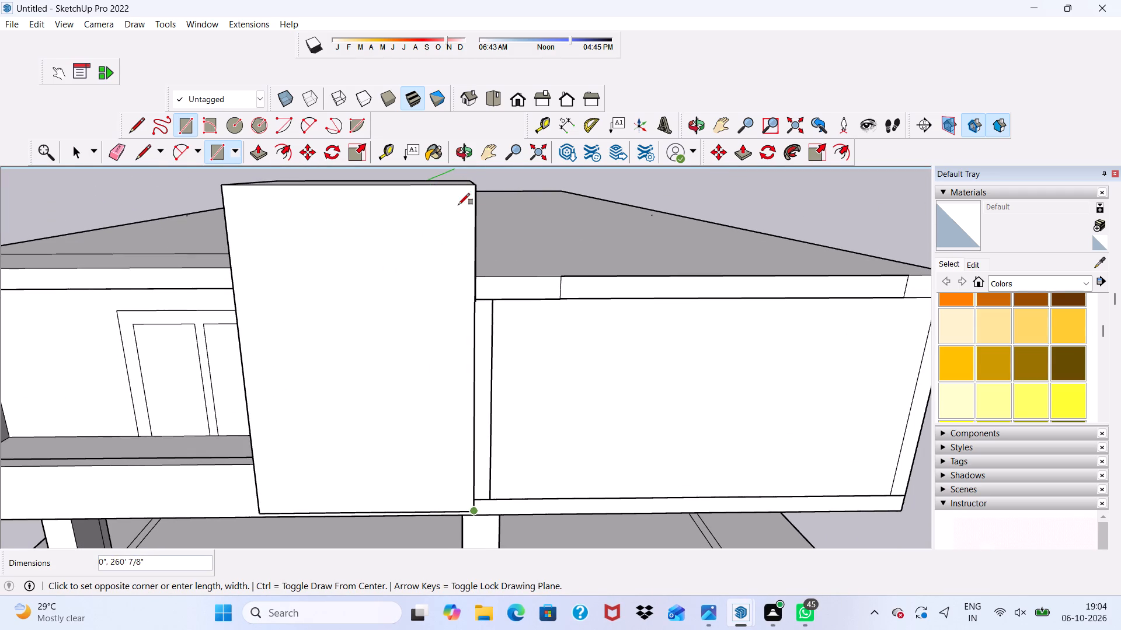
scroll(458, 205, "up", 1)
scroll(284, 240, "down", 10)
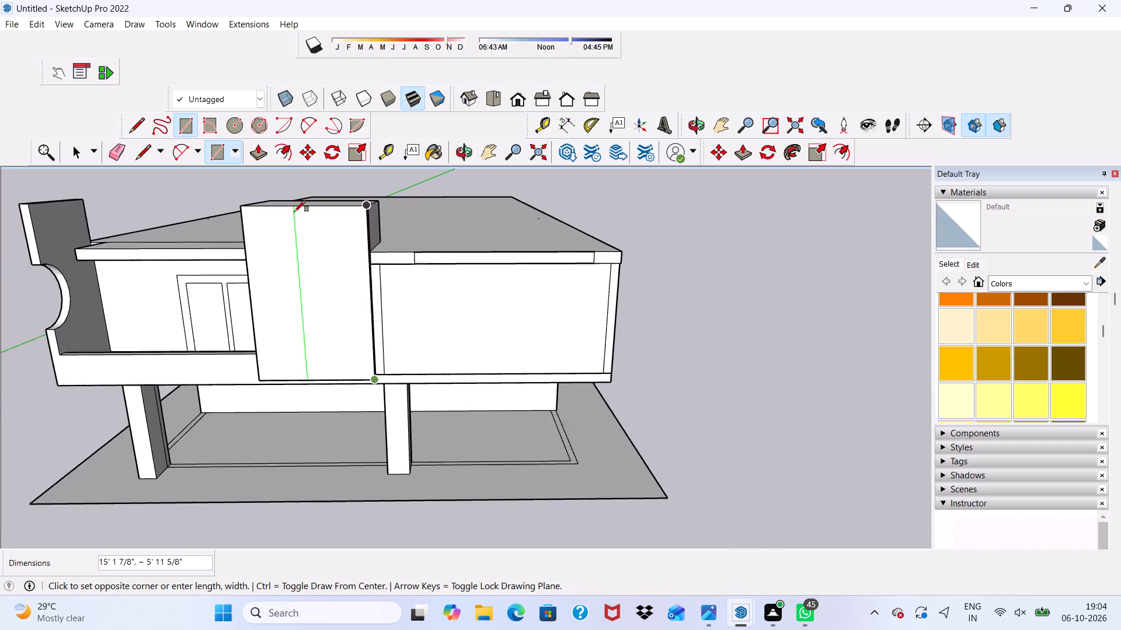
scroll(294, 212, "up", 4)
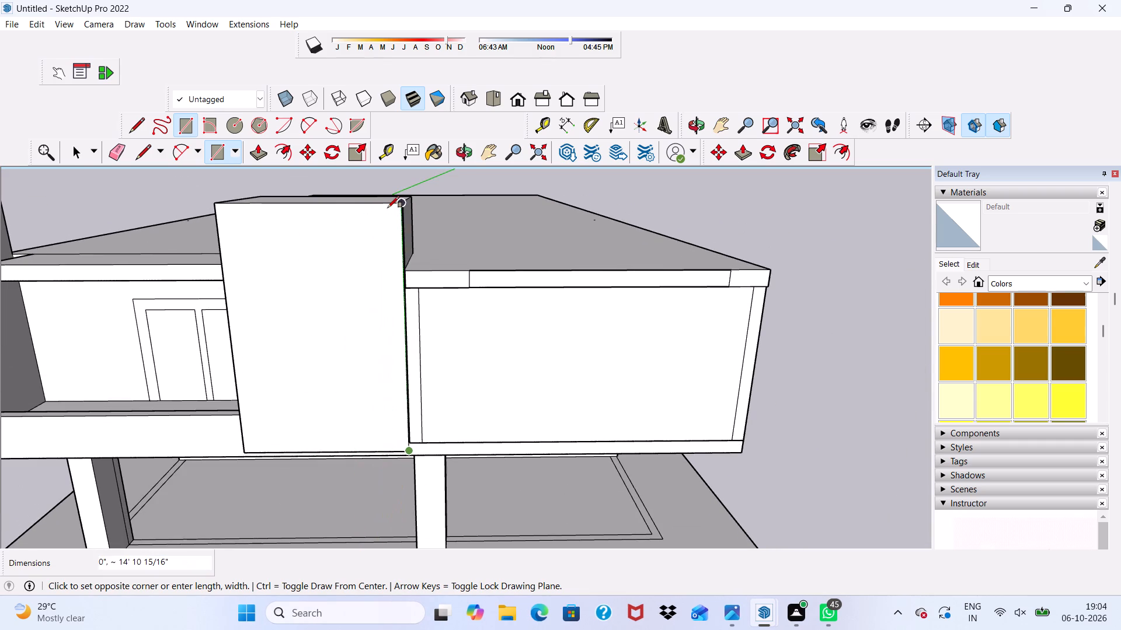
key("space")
Draw a full-height rectangle about 15' 1 7/8" by 7 7/16" on the block's front face, along its balcony-side edge.
left_click_drag(193, 128, 194, 137)
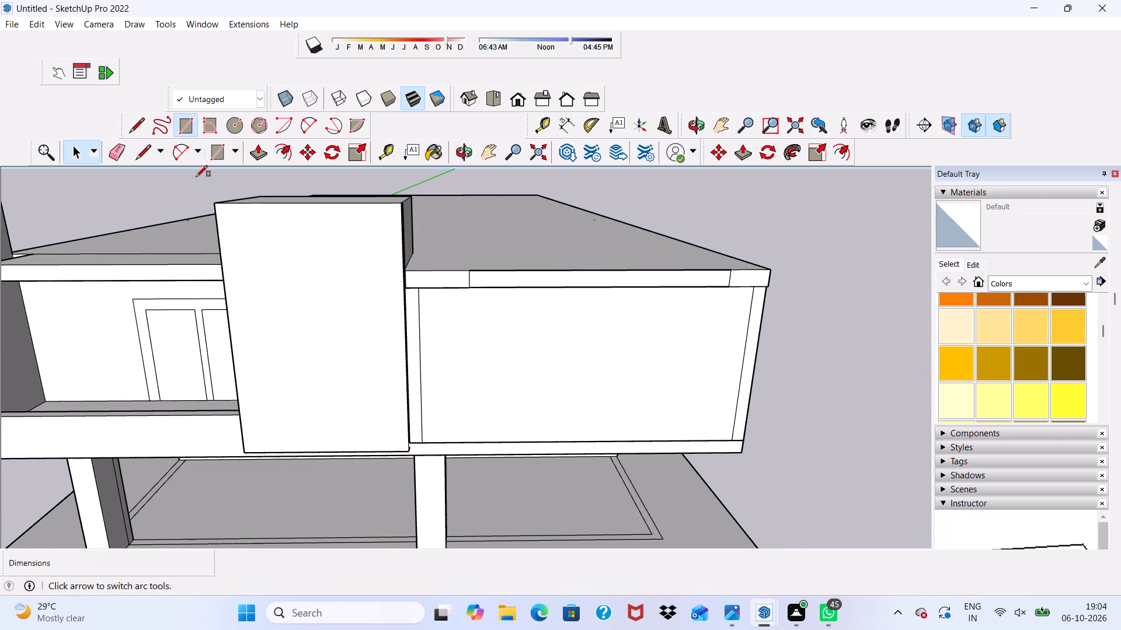
scroll(195, 185, "up", 2)
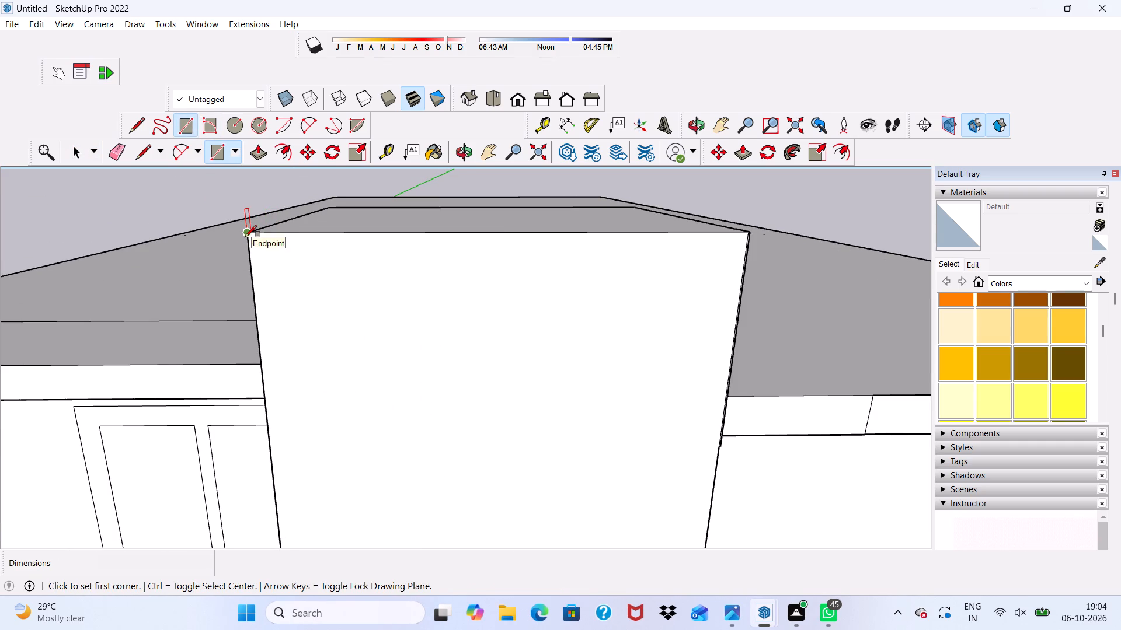
left_click(245, 237)
scroll(410, 265, "down", 13)
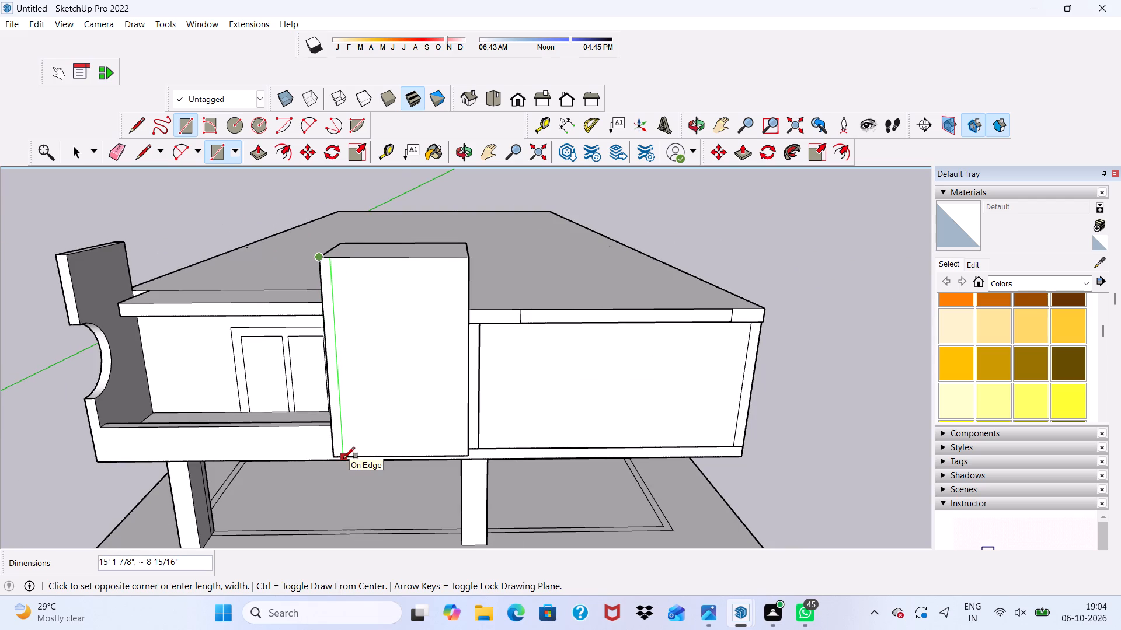
scroll(342, 457, "up", 3)
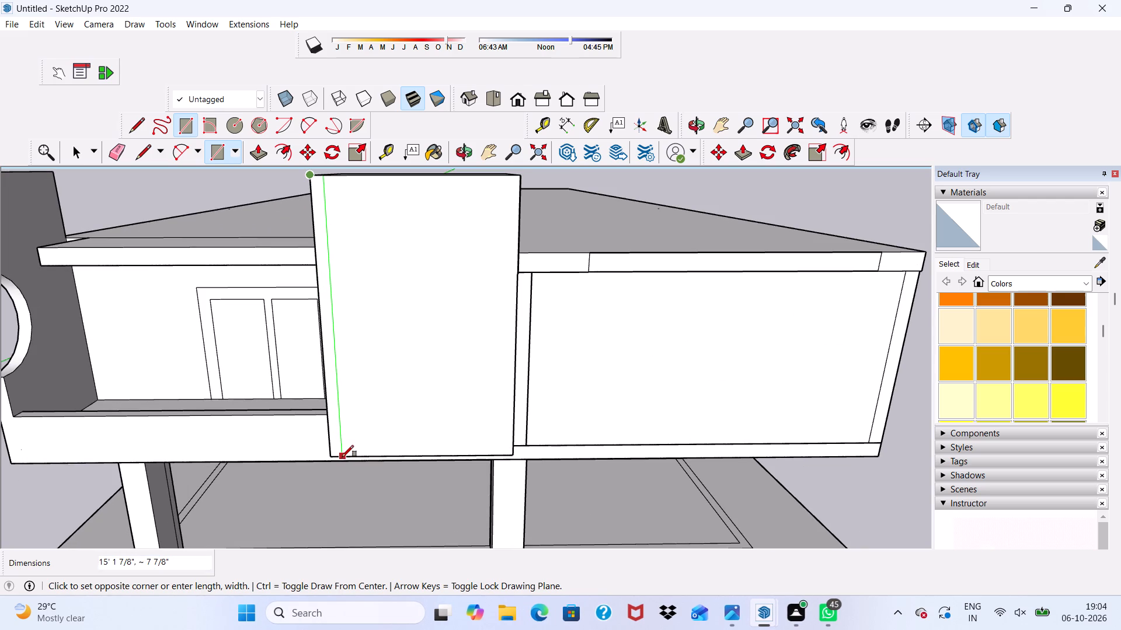
left_click(342, 456)
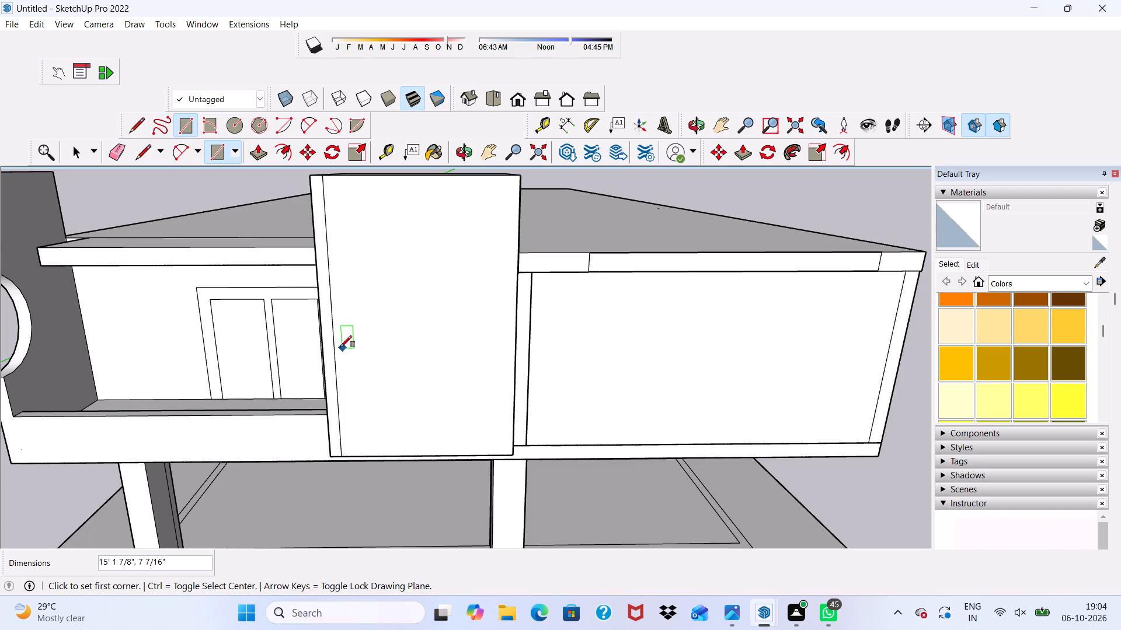
Copy the narrow strip about 10 9/16" across the block's front face and array the copy 15 times.
key("space")
scroll(335, 343, "up", 1)
left_click(333, 341)
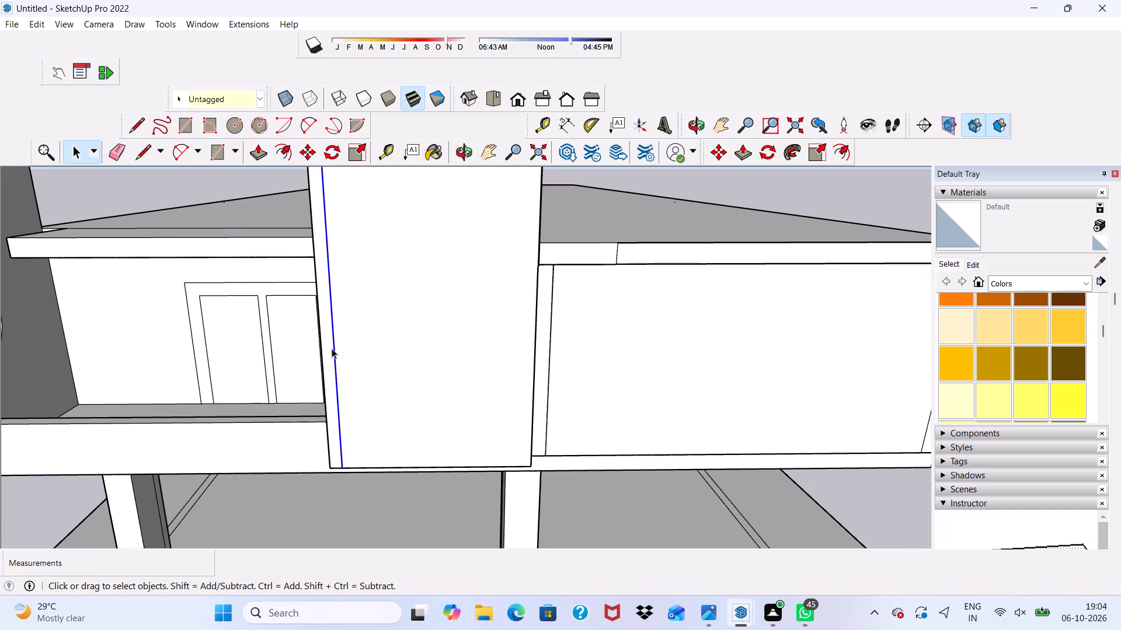
double_click(330, 351)
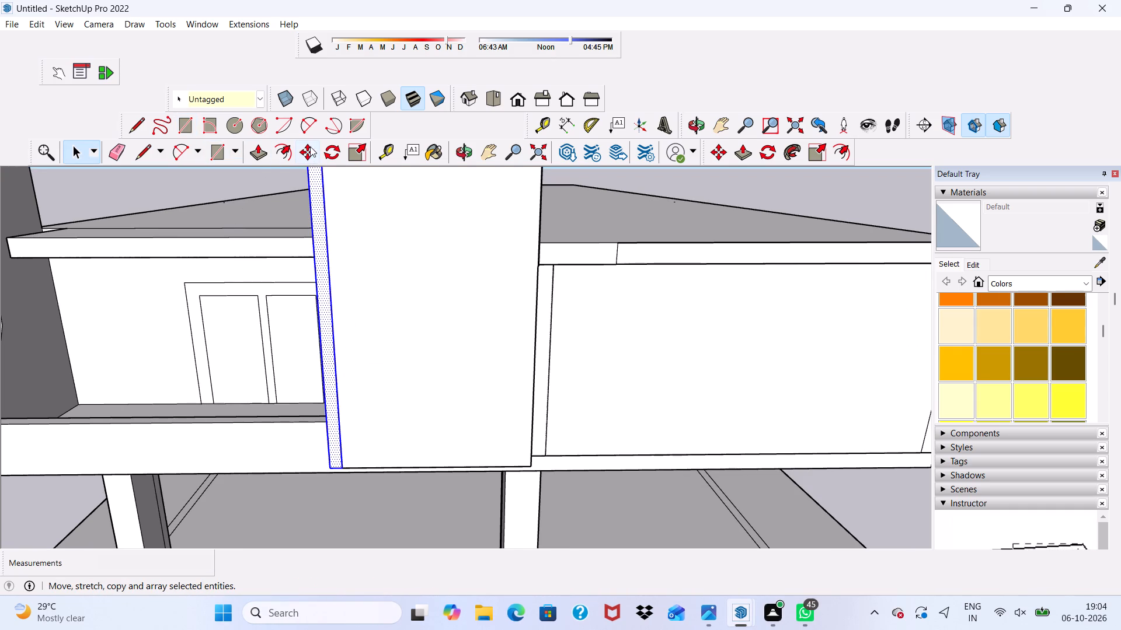
left_click(311, 145)
left_click_drag(321, 274, 327, 274)
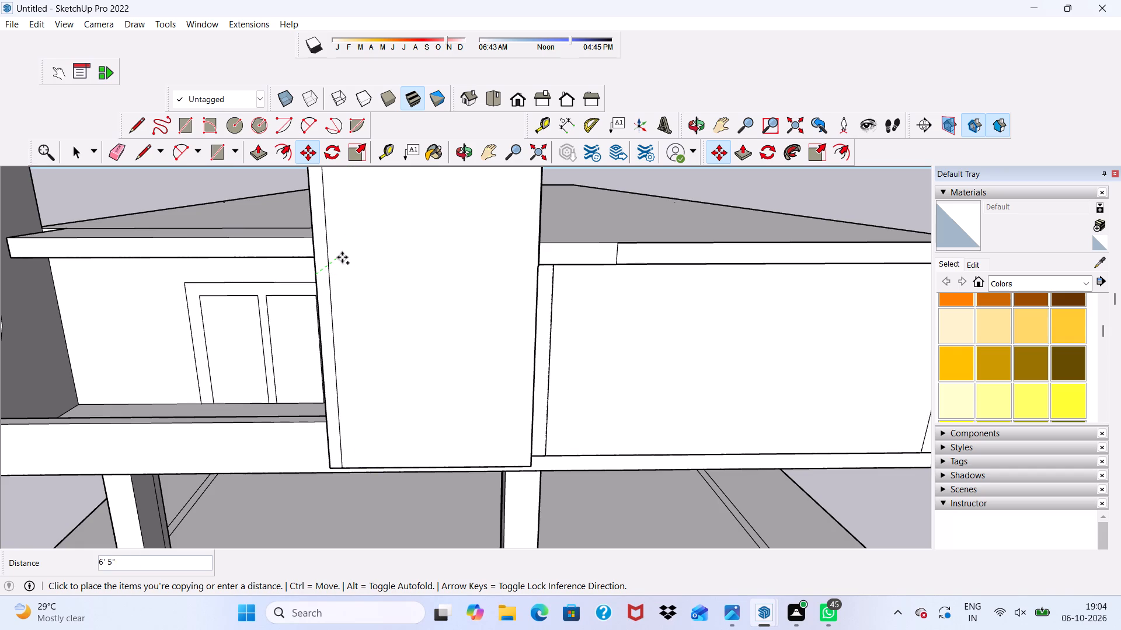
scroll(344, 256, "down", 6)
scroll(349, 266, "up", 4)
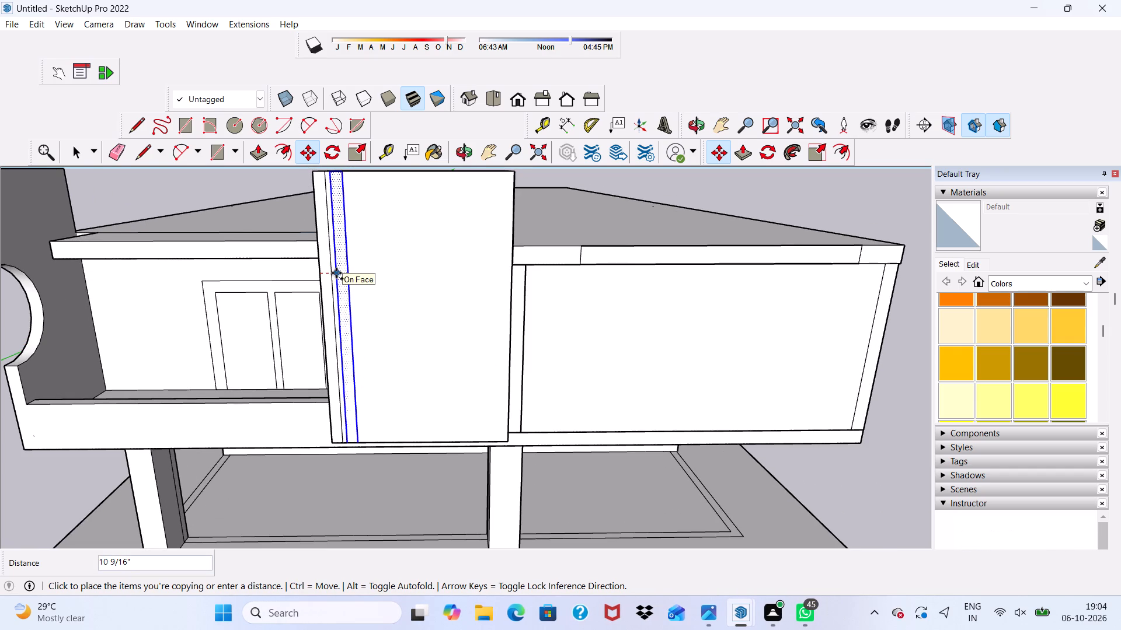
left_click(336, 273)
key("shift+asterisk")
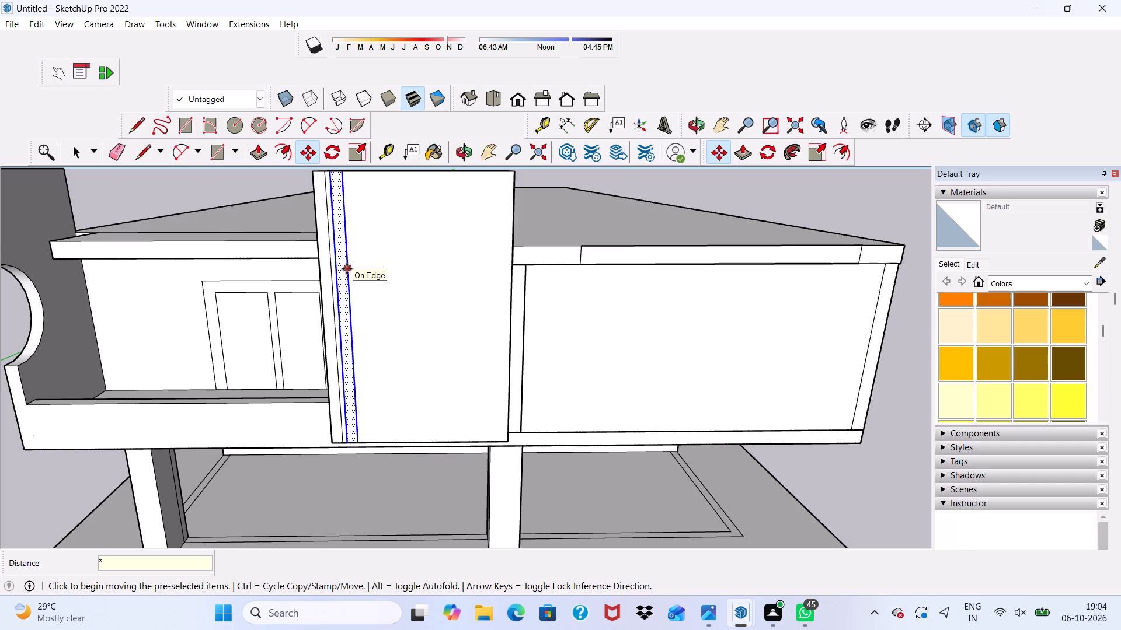
type("15")
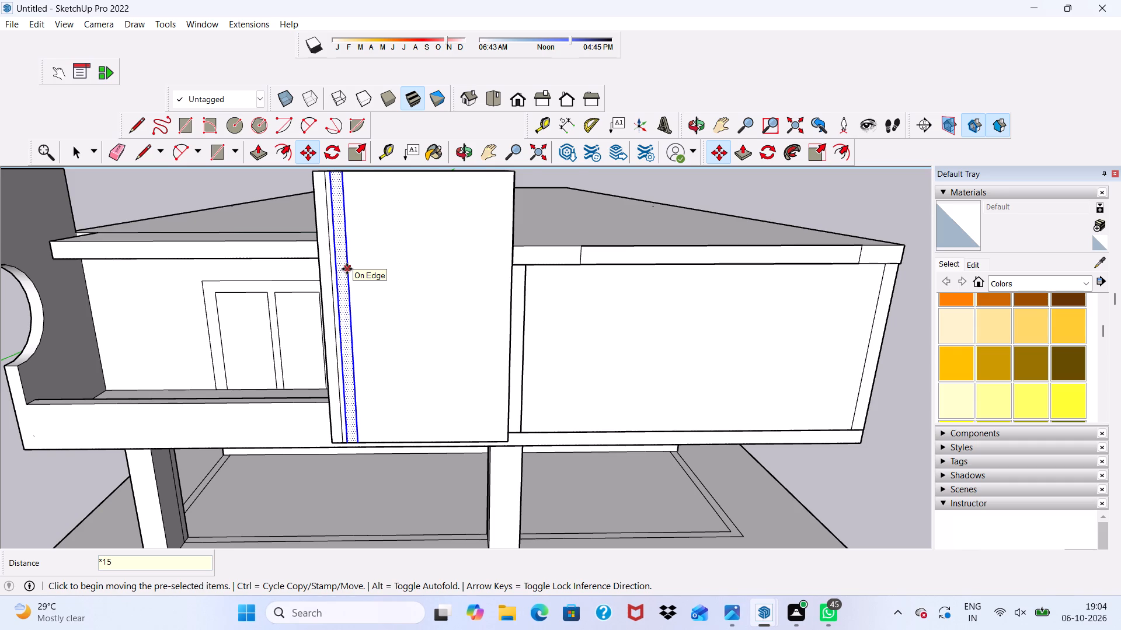
key("Return")
left_click(347, 269)
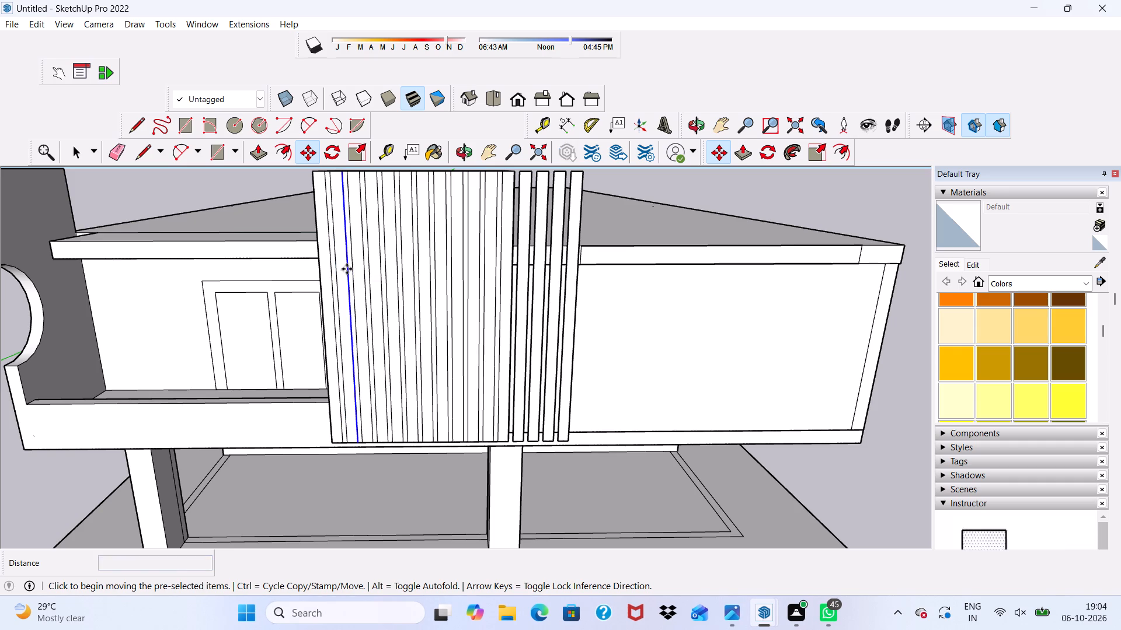
key("space")
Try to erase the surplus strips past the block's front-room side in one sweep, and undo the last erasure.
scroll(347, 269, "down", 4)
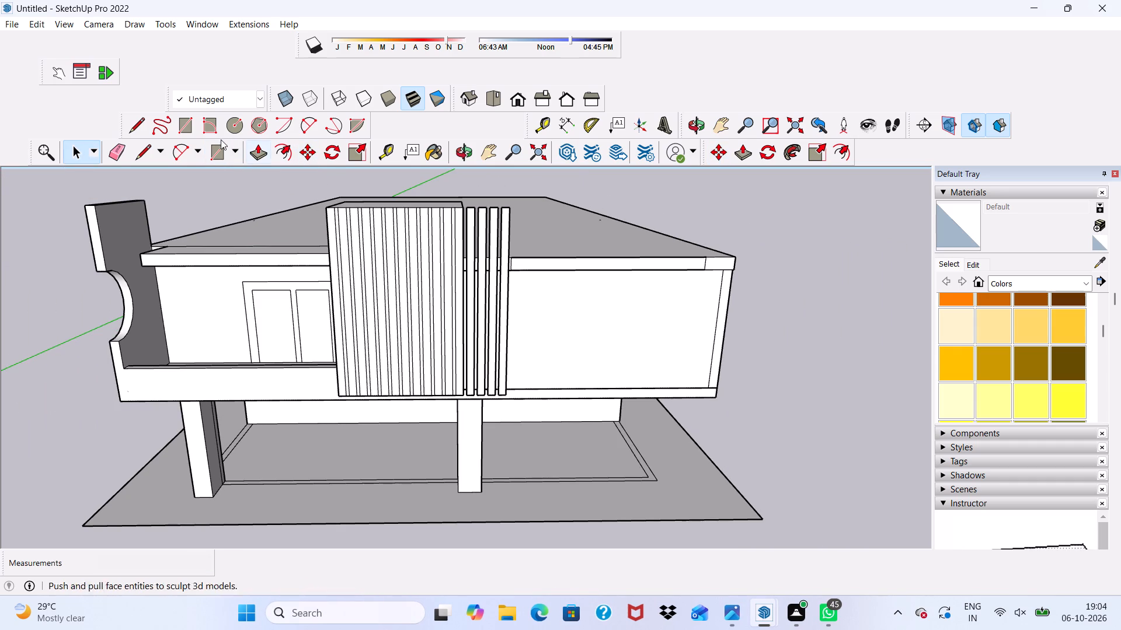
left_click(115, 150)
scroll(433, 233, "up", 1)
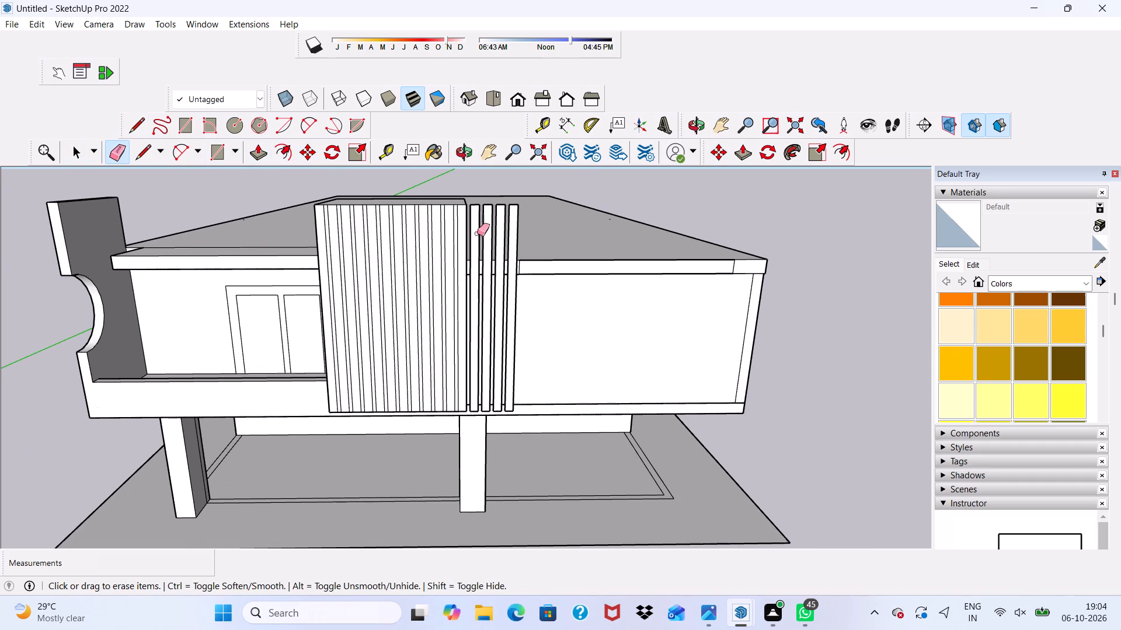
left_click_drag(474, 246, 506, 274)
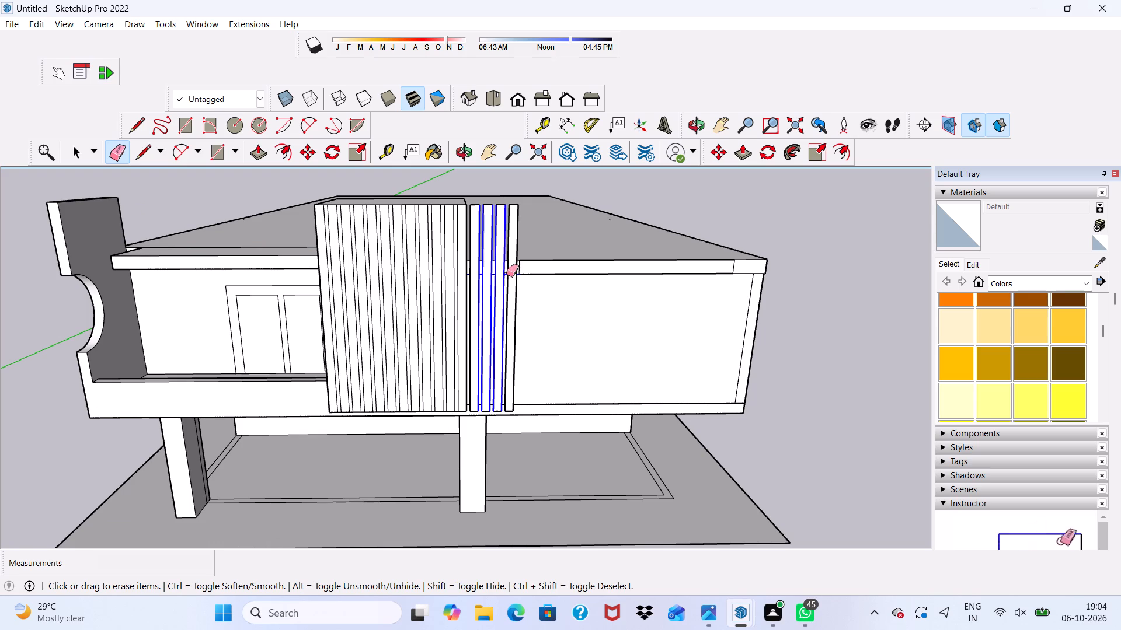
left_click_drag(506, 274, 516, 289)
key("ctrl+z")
Erase the top edges of the surplus strips standing beyond the block's front-room side.
scroll(480, 325, "down", 2)
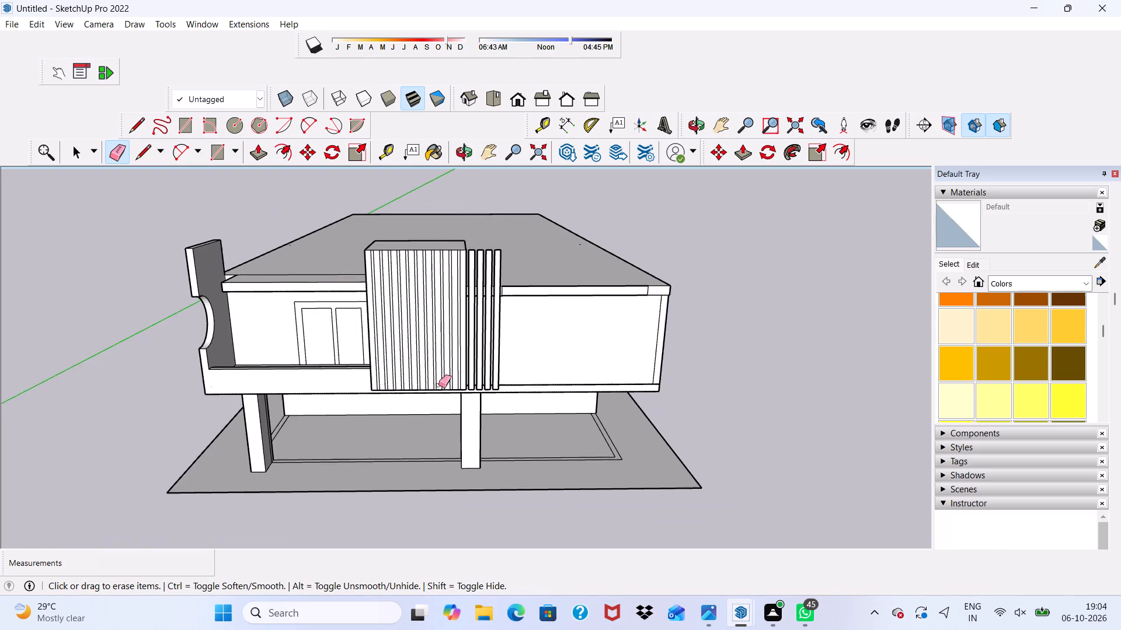
scroll(438, 385, "down", 4)
middle_click_drag(563, 340, 320, 369)
scroll(329, 337, "up", 10)
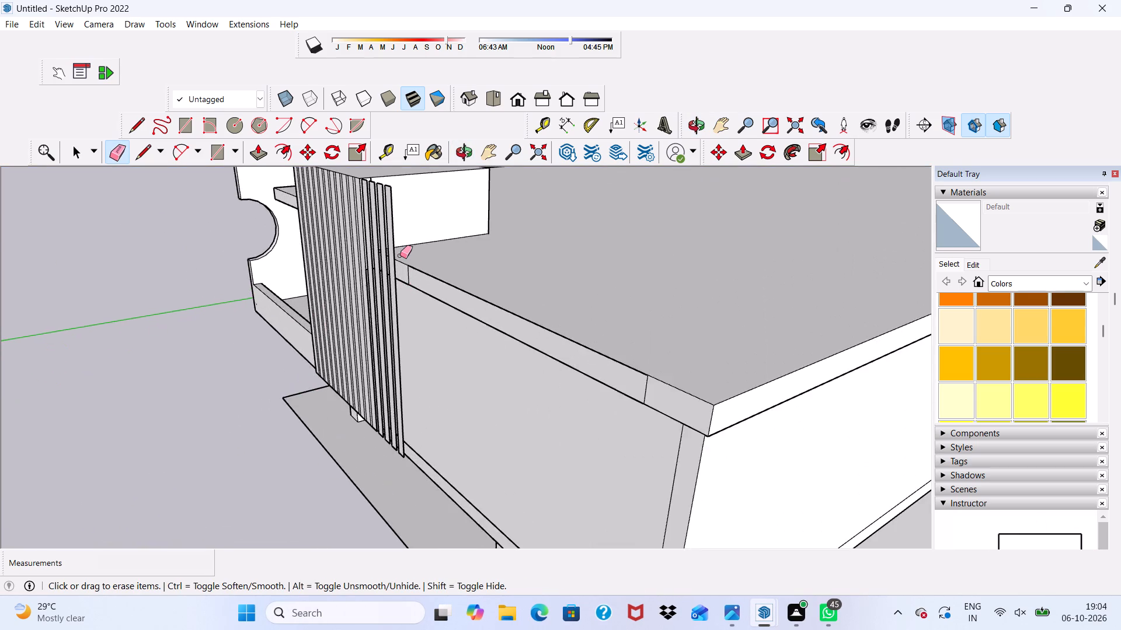
scroll(400, 256, "up", 2)
scroll(400, 237, "down", 8)
scroll(378, 212, "up", 7)
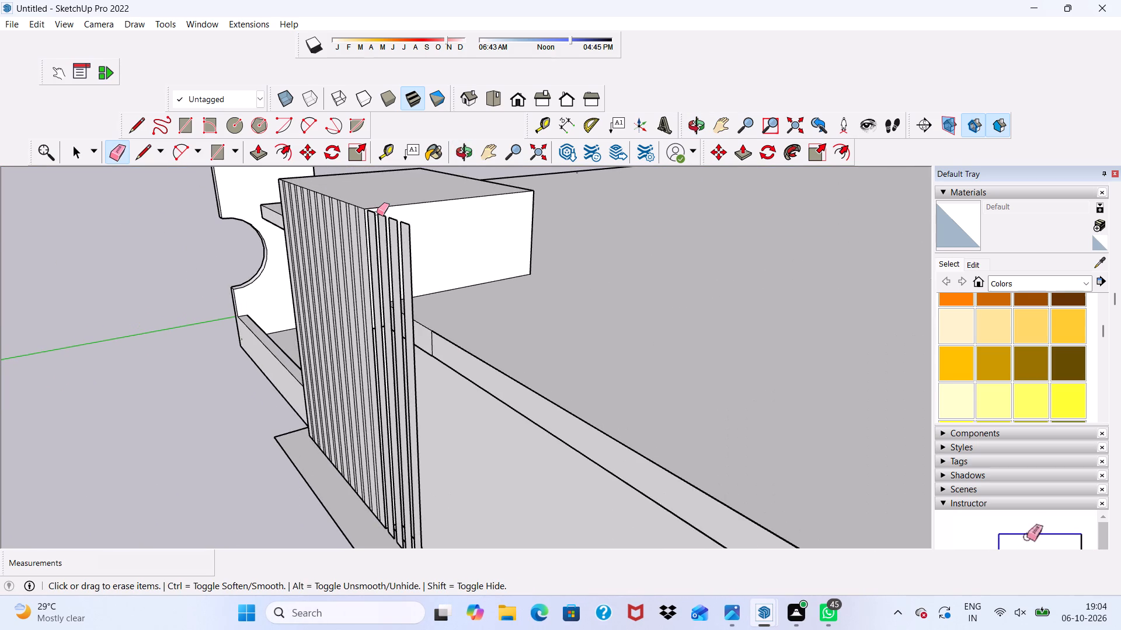
left_click(375, 212)
left_click_drag(388, 220, 395, 225)
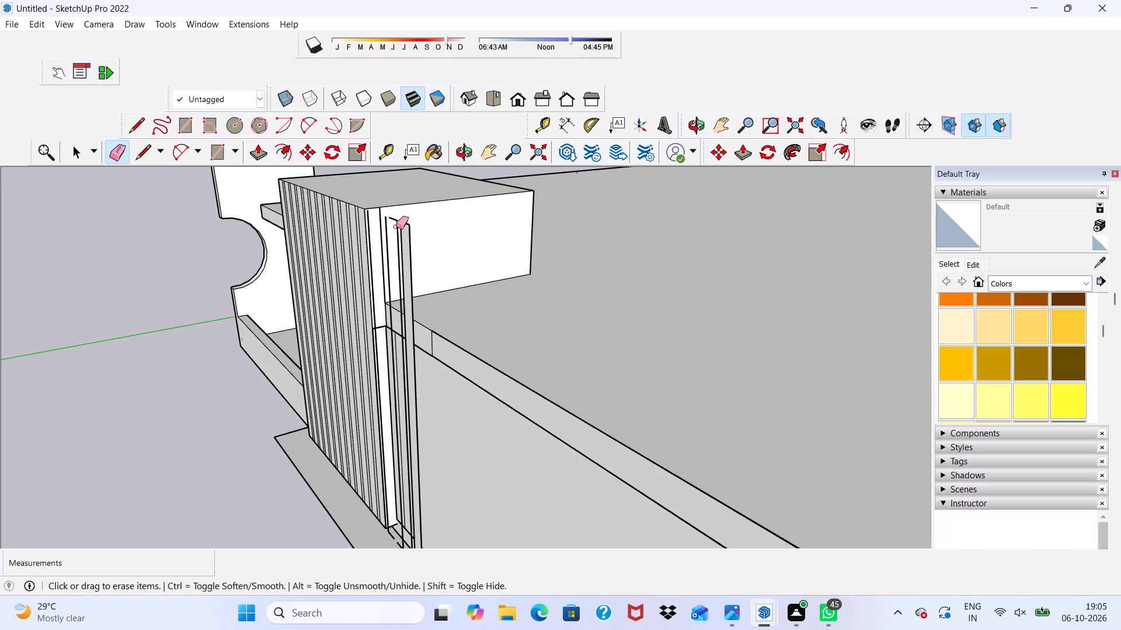
left_click(410, 232)
Erase the leftover loose vertical and top edges of the surplus strips beside the block.
scroll(406, 248, "down", 1)
middle_click_drag(409, 247, 547, 251)
scroll(545, 253, "up", 3)
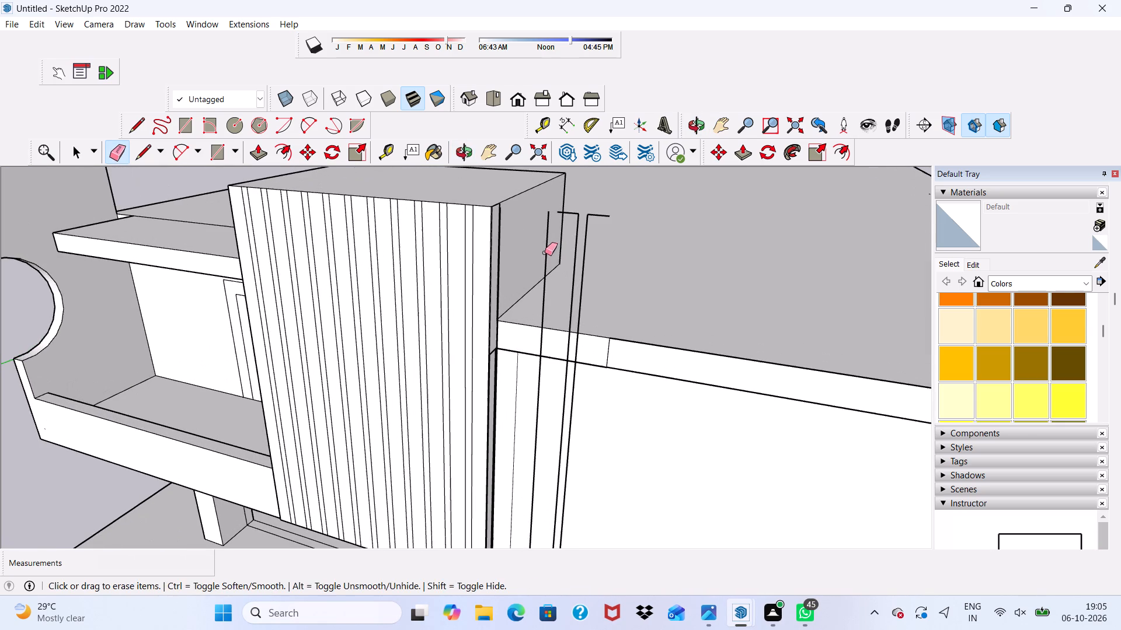
left_click_drag(545, 251, 554, 264)
left_click_drag(575, 272, 584, 275)
left_click(598, 212)
left_click_drag(572, 209, 568, 216)
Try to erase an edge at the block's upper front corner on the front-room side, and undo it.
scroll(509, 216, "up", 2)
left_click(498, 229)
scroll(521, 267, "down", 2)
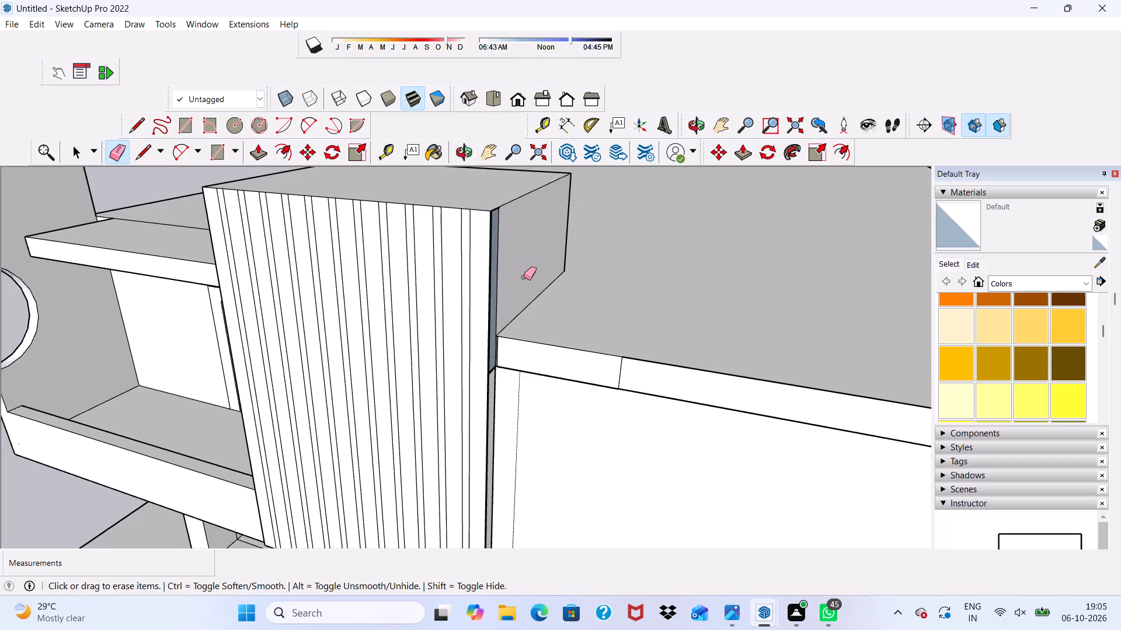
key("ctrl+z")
Erase the remaining loose vertical edge beside the block's front-room side.
scroll(486, 415, "up", 4)
scroll(485, 349, "down", 3)
middle_click_drag(484, 348, 604, 307)
scroll(570, 319, "down", 2)
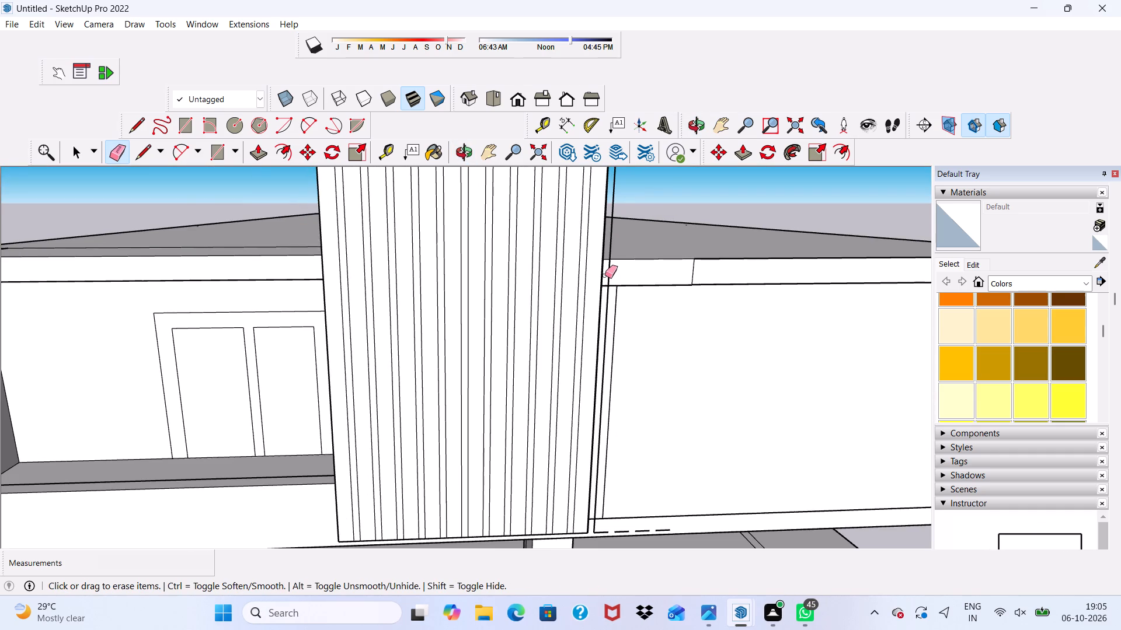
scroll(623, 271, "up", 2)
left_click(607, 230)
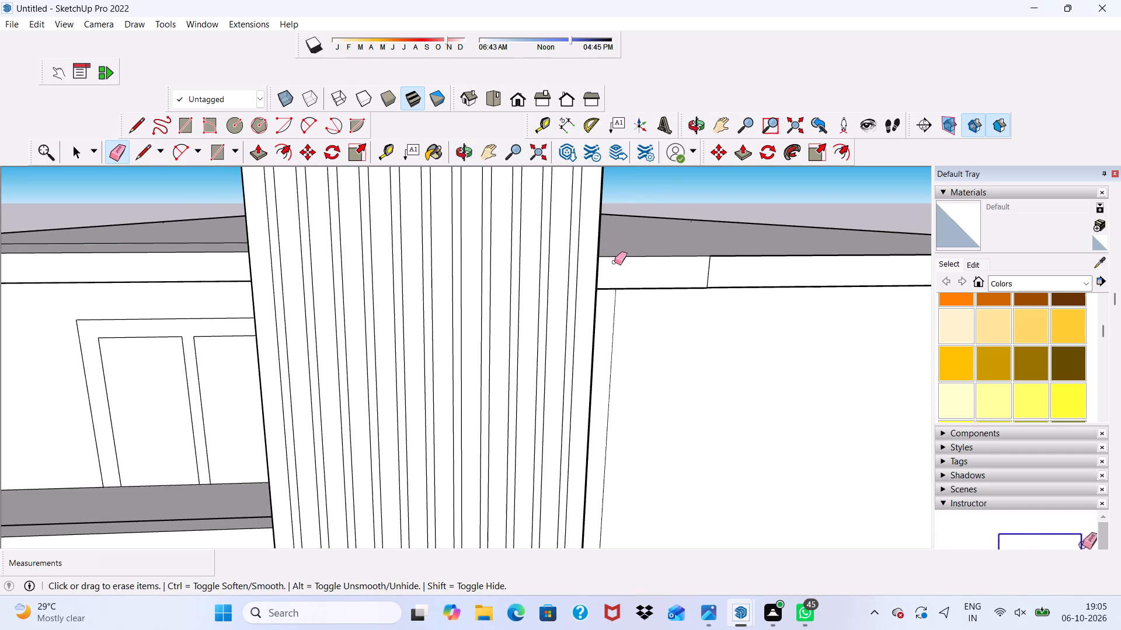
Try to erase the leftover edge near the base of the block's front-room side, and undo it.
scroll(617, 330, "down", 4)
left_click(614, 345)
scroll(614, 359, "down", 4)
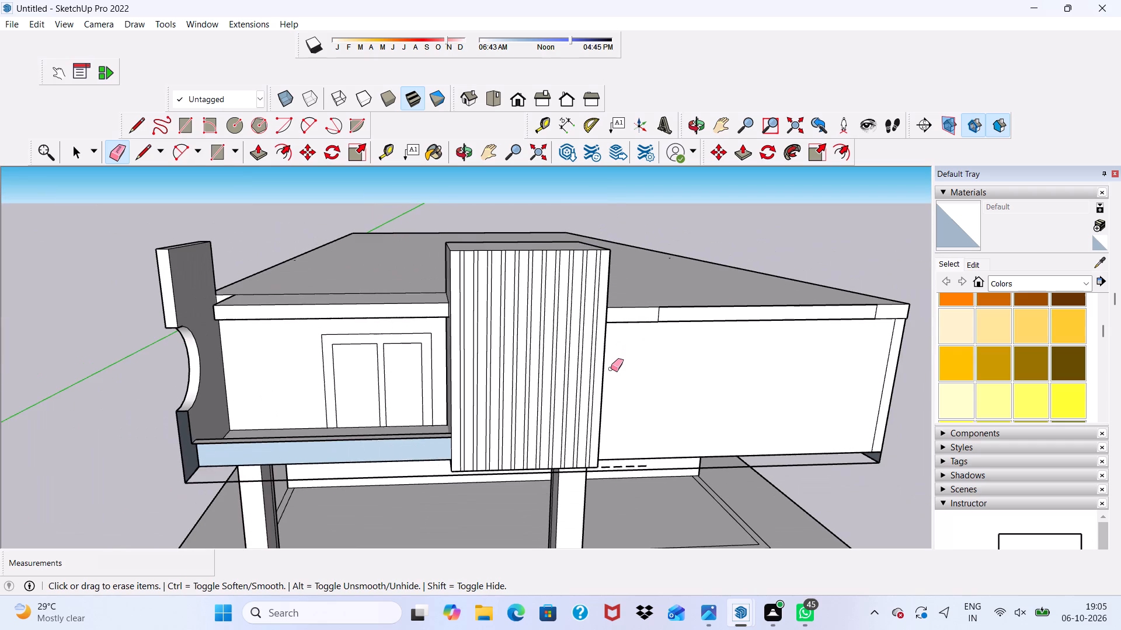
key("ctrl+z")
Examine the striped block, balcony and front facade from several angles.
key("space")
scroll(325, 416, "down", 4)
middle_click_drag(325, 416, 333, 396)
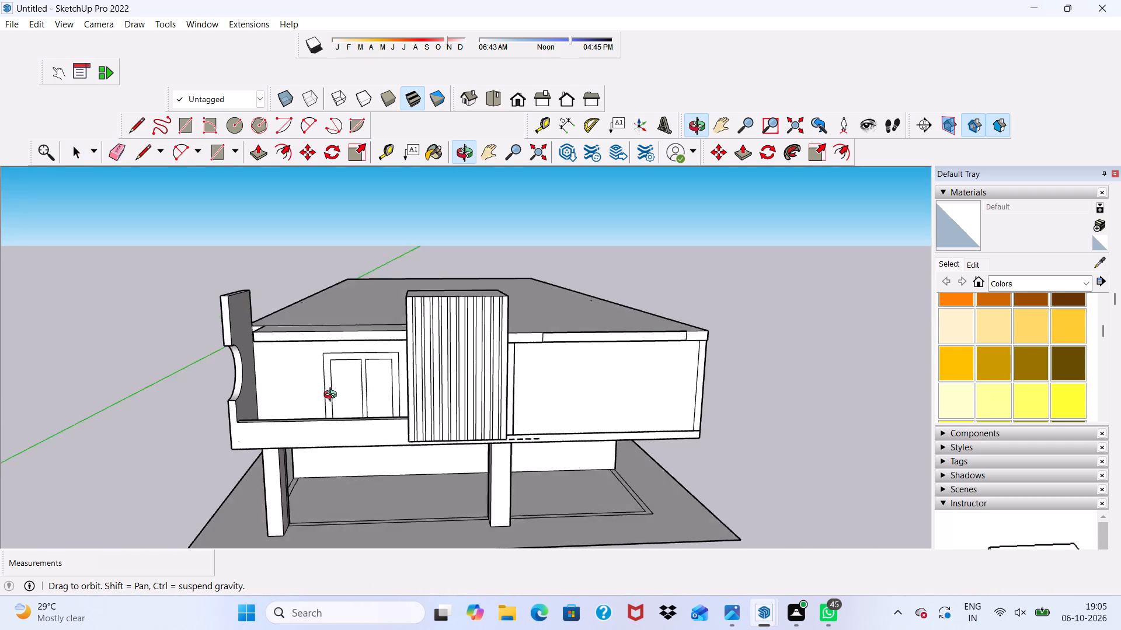
middle_click_drag(333, 396, 483, 405)
middle_click_drag(438, 402, 380, 373)
scroll(337, 375, "up", 3)
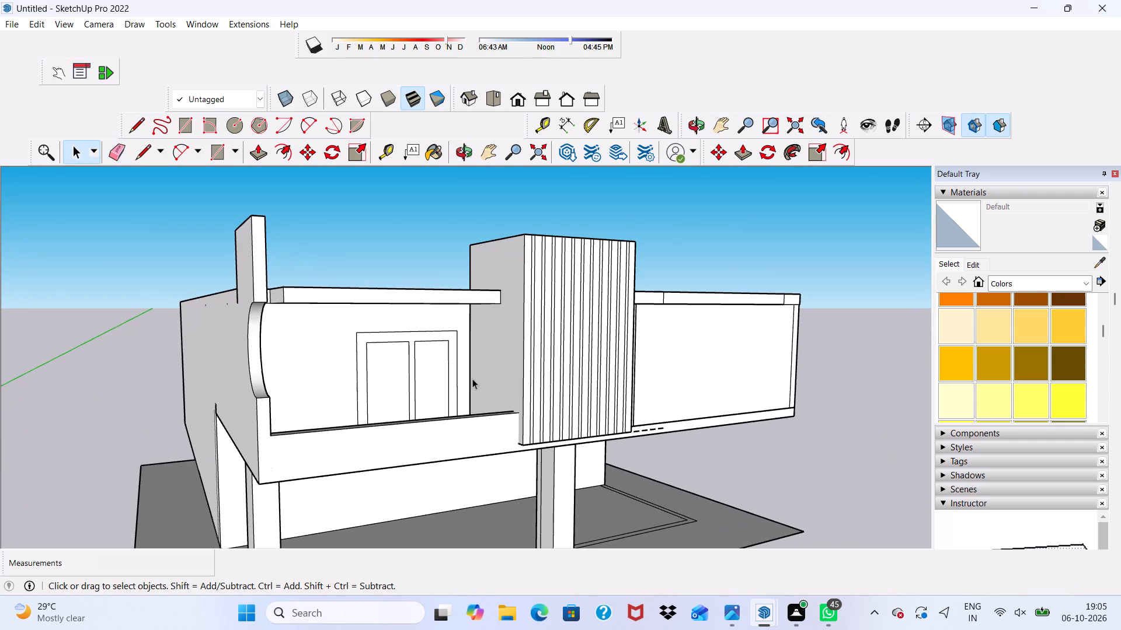
scroll(472, 379, "up", 1)
key("space")
scroll(474, 379, "down", 4)
middle_click_drag(527, 352, 413, 328)
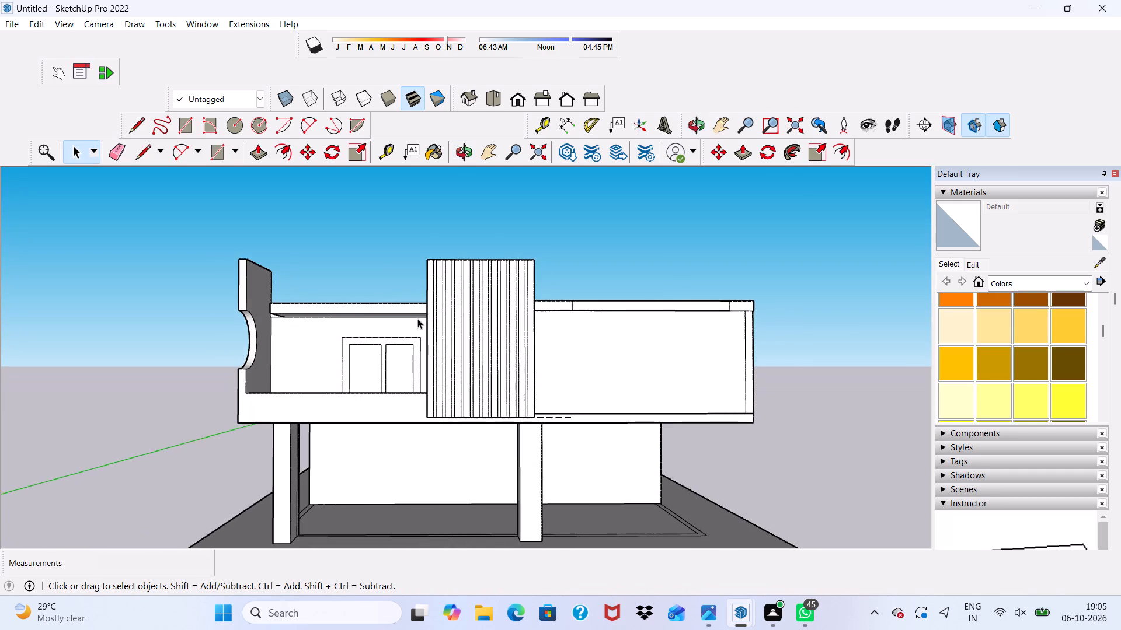
scroll(417, 318, "up", 2)
scroll(419, 317, "down", 1)
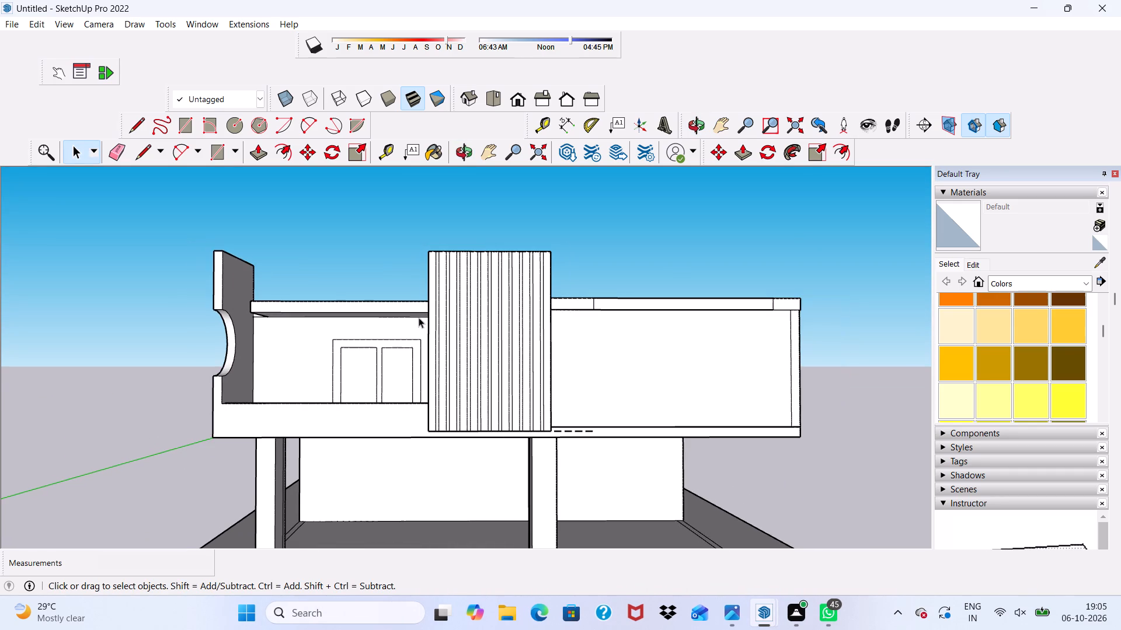
Push/Pull the striped block's top face upward about 1' 3 7/16".
middle_click_drag(419, 317, 385, 421)
scroll(436, 352, "up", 2)
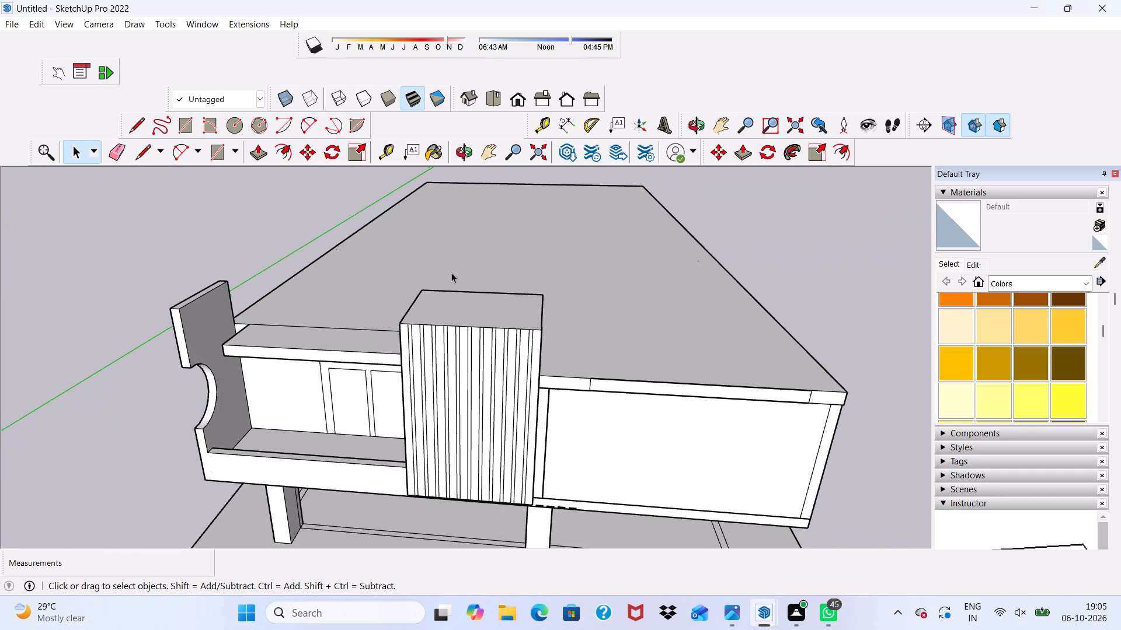
left_click(454, 306)
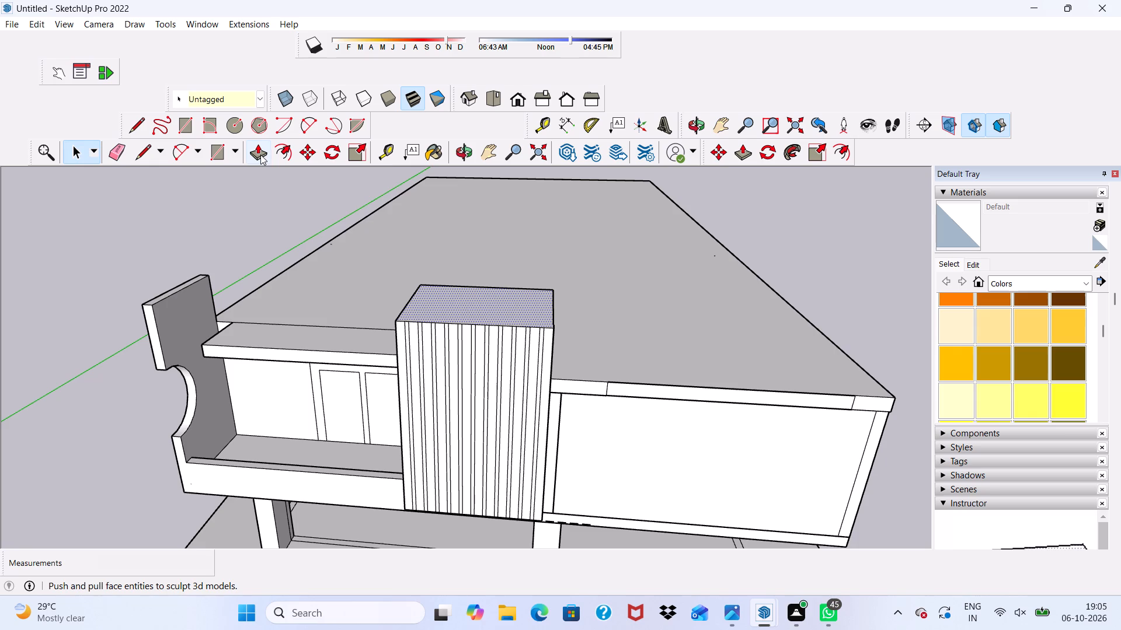
left_click_drag(260, 155, 273, 173)
left_click_drag(262, 152, 284, 199)
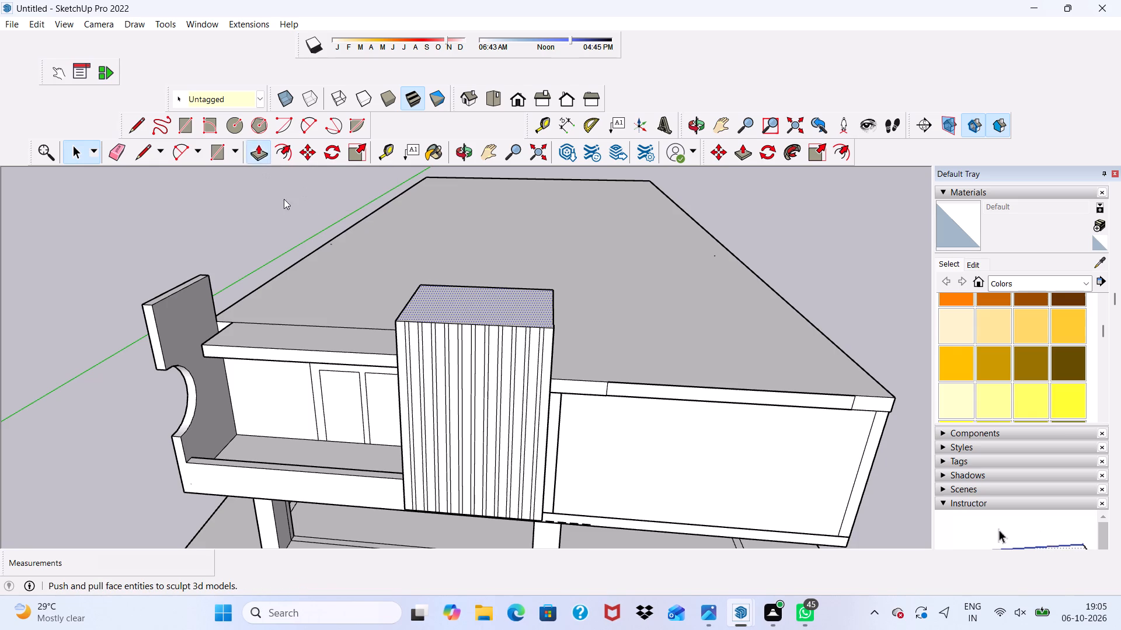
left_click_drag(284, 199, 269, 182)
left_click(254, 155)
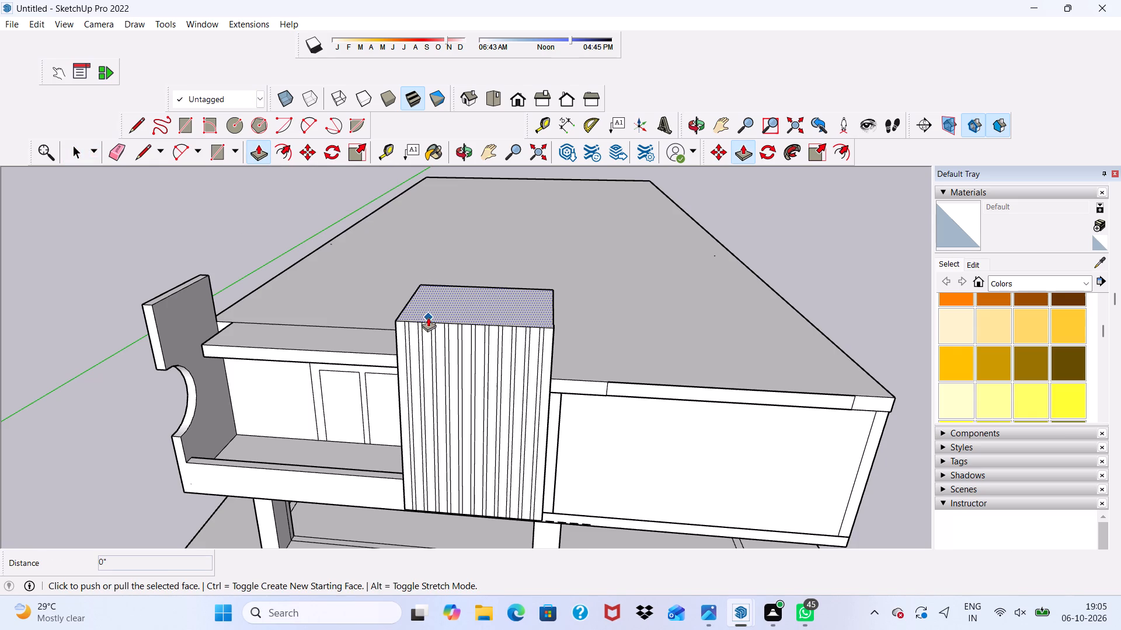
left_click_drag(433, 305, 431, 288)
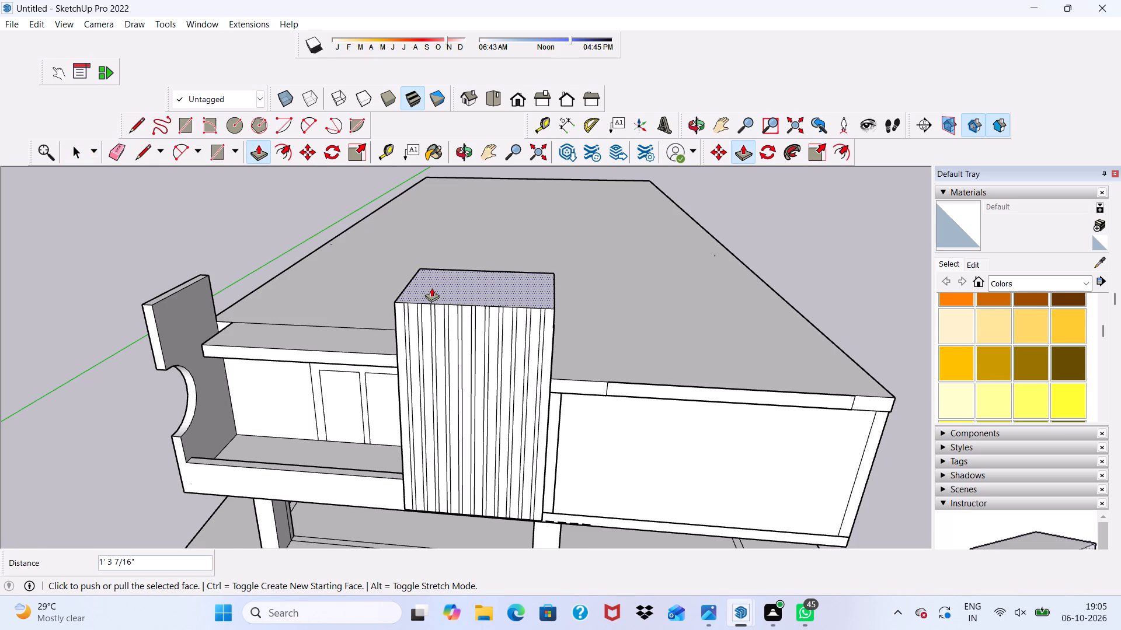
left_click(431, 288)
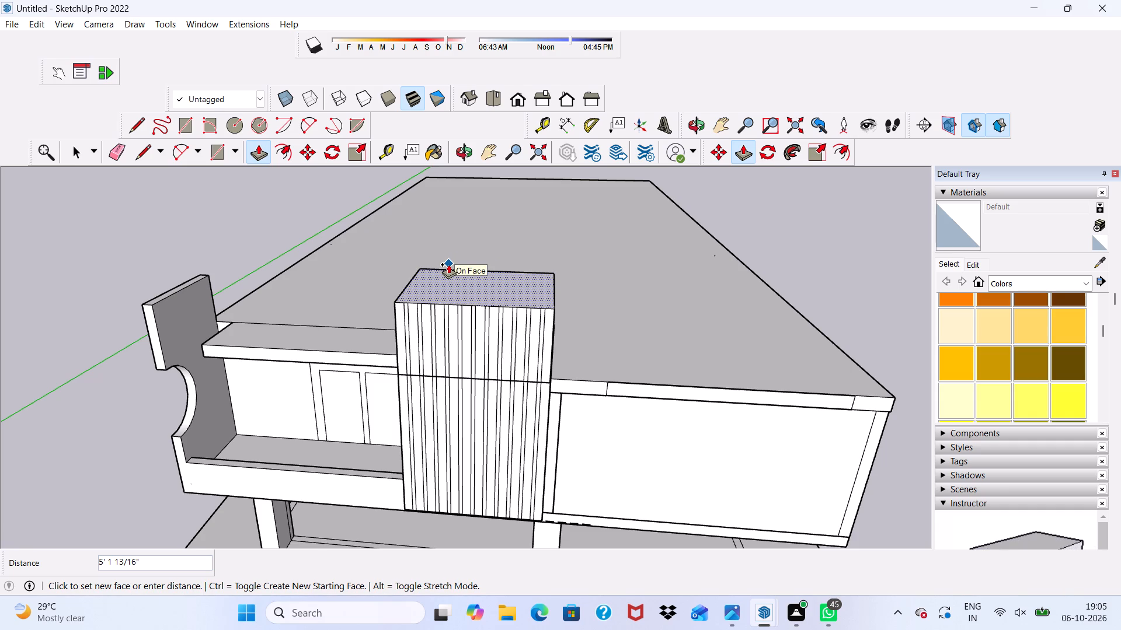
key("space")
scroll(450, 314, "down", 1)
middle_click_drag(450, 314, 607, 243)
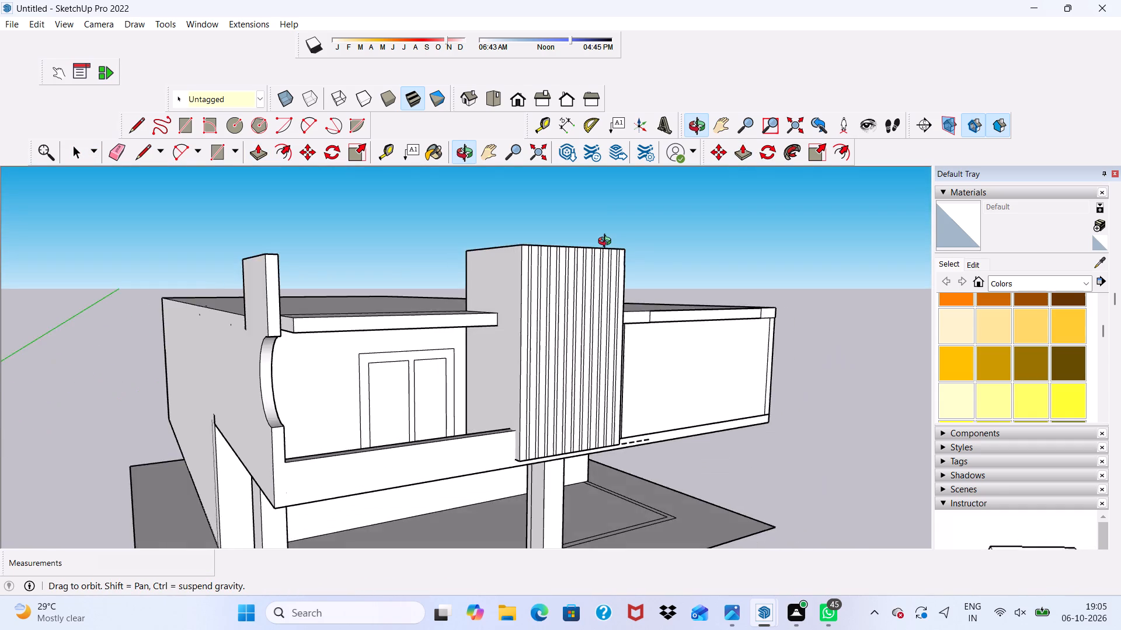
Push/Pull the wide strip at the balcony-side edge of the striped block's front face outward 3".
middle_click_drag(607, 243, 330, 274)
scroll(607, 243, "down", 1)
scroll(551, 353, "up", 1)
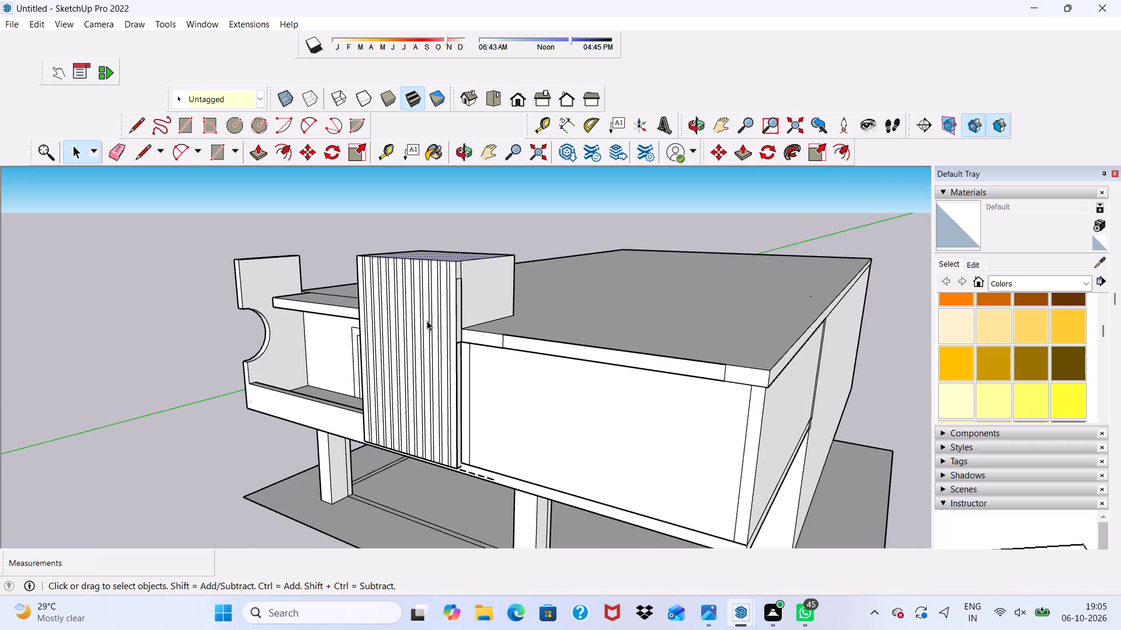
scroll(392, 295, "up", 9)
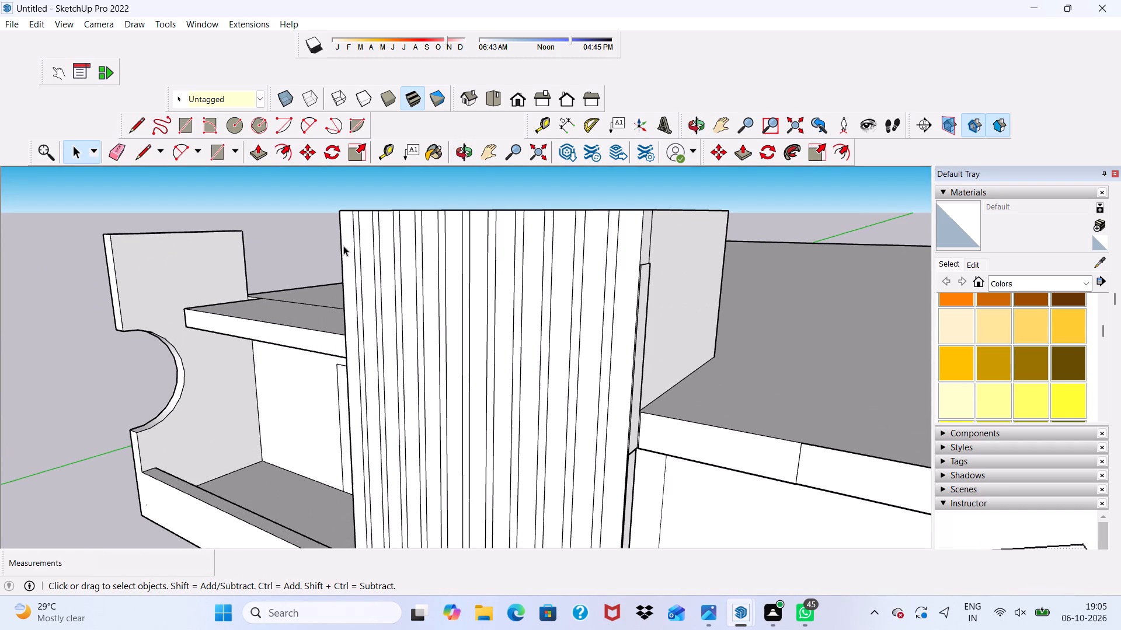
left_click(343, 246)
left_click(346, 251)
scroll(346, 251, "down", 2)
middle_click_drag(347, 252, 492, 232)
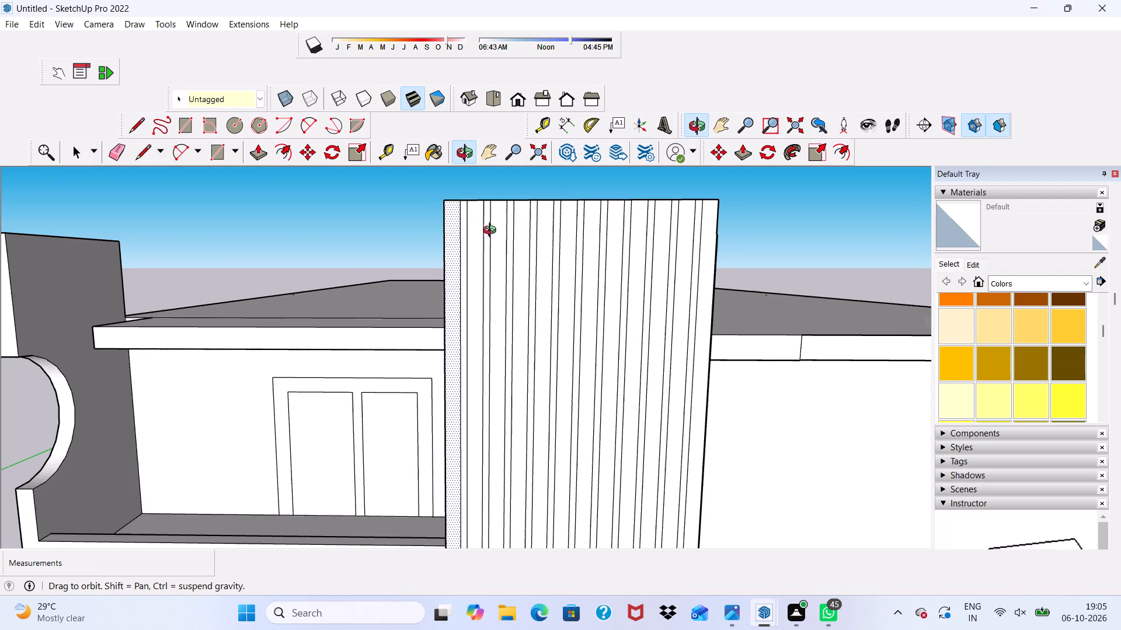
middle_click_drag(492, 232, 493, 232)
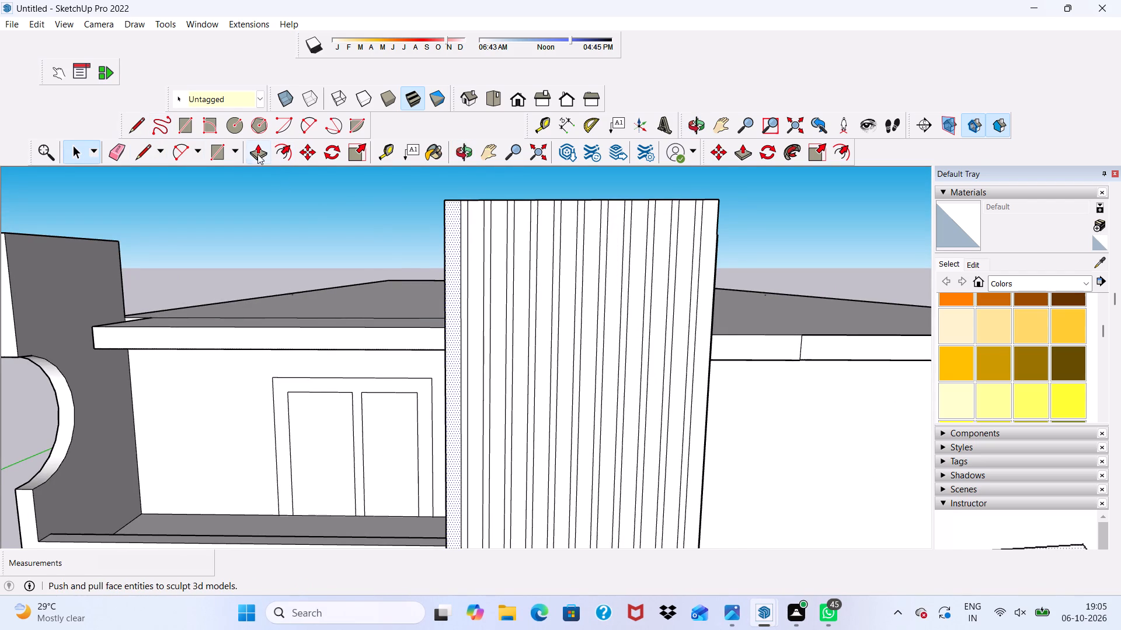
left_click_drag(257, 154, 266, 172)
scroll(454, 258, "up", 3)
left_click(264, 155)
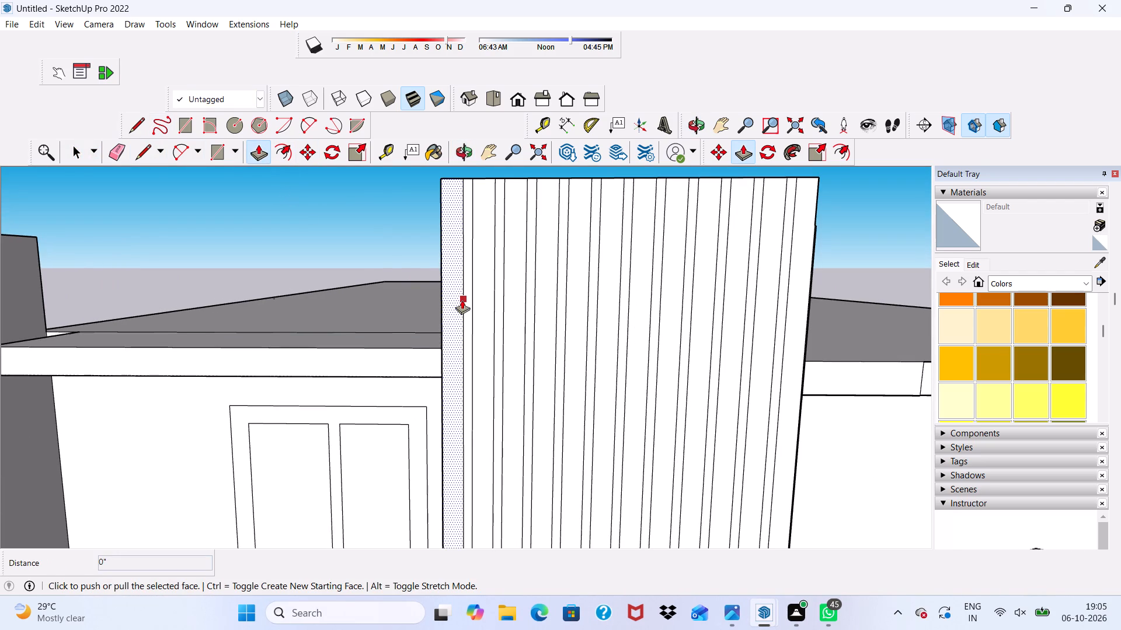
left_click(452, 312)
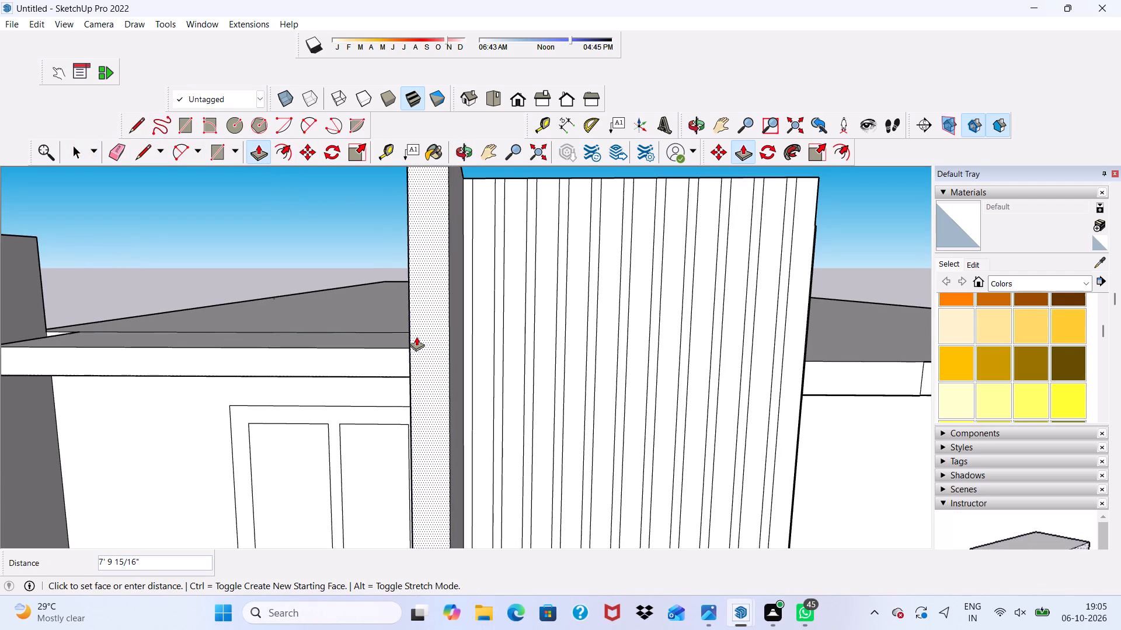
type("3\"")
key("Return")
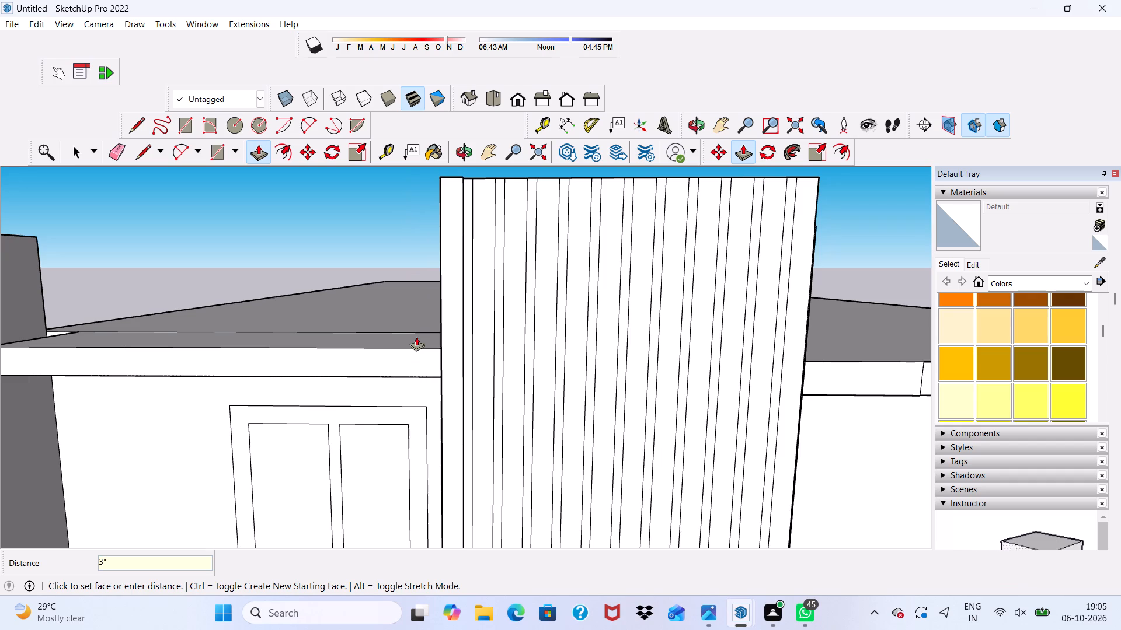
Push/Pull the second wide front strip from the balcony side outward 3", level with the first.
scroll(342, 250, "down", 1)
scroll(193, 366, "down", 1)
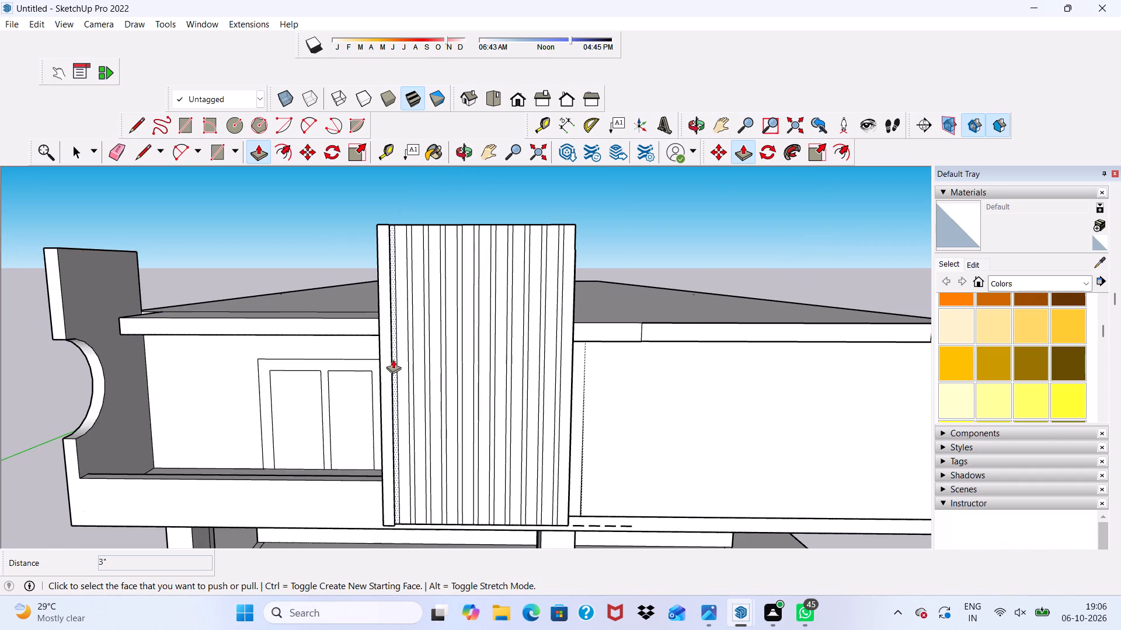
middle_click_drag(393, 359, 328, 357)
scroll(353, 302, "up", 6)
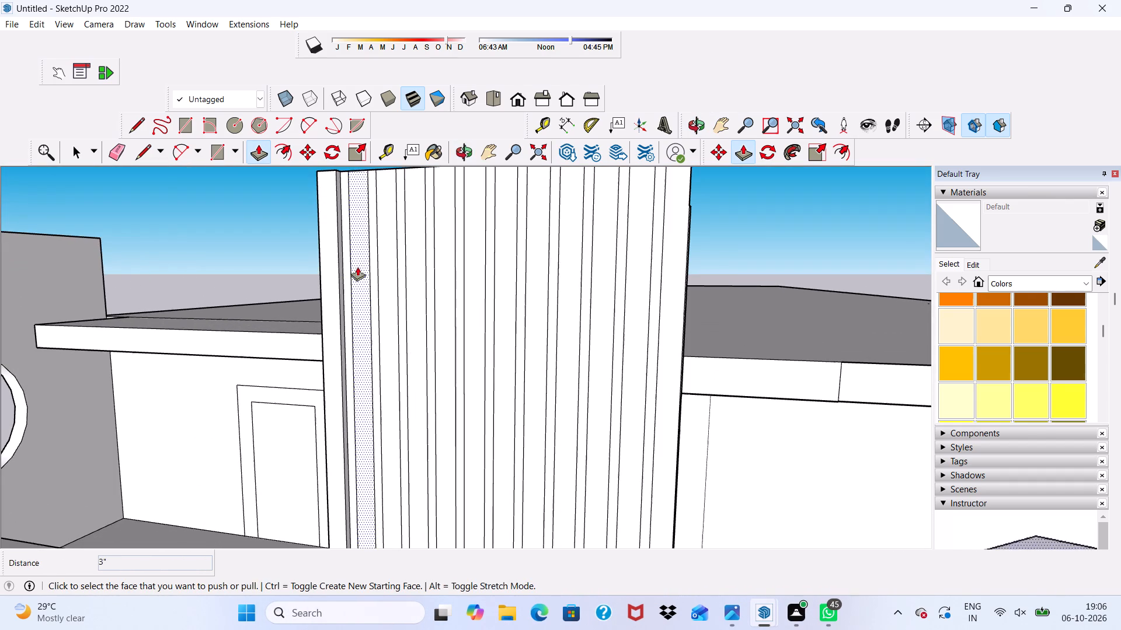
left_click(362, 265)
scroll(319, 272, "down", 1)
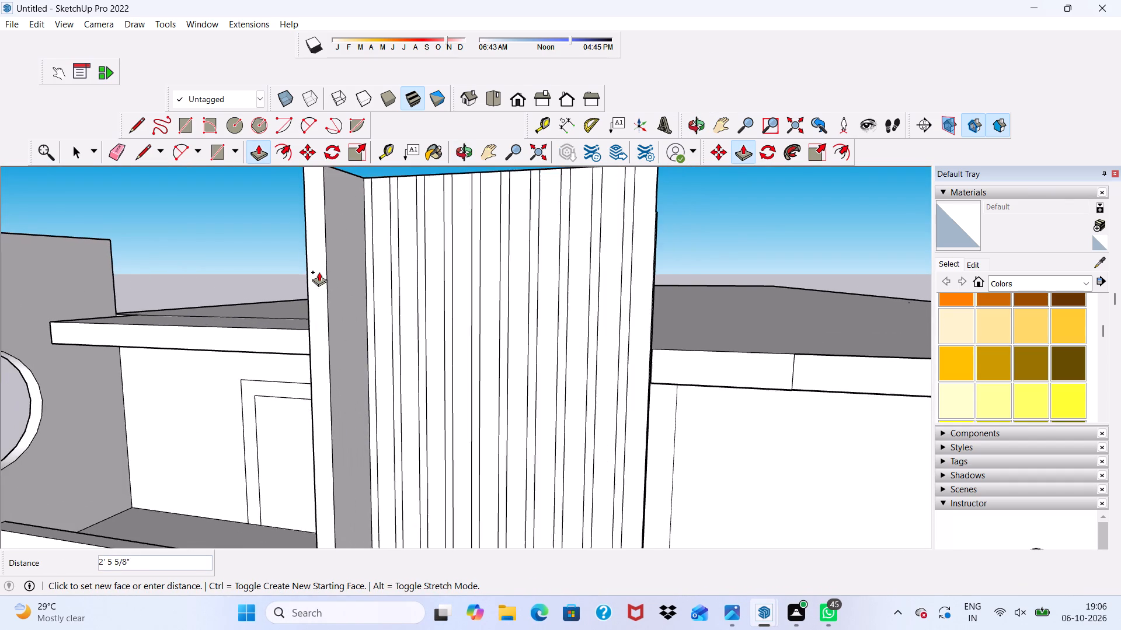
middle_click_drag(365, 284, 431, 301)
scroll(418, 290, "down", 1)
middle_click_drag(419, 289, 473, 309)
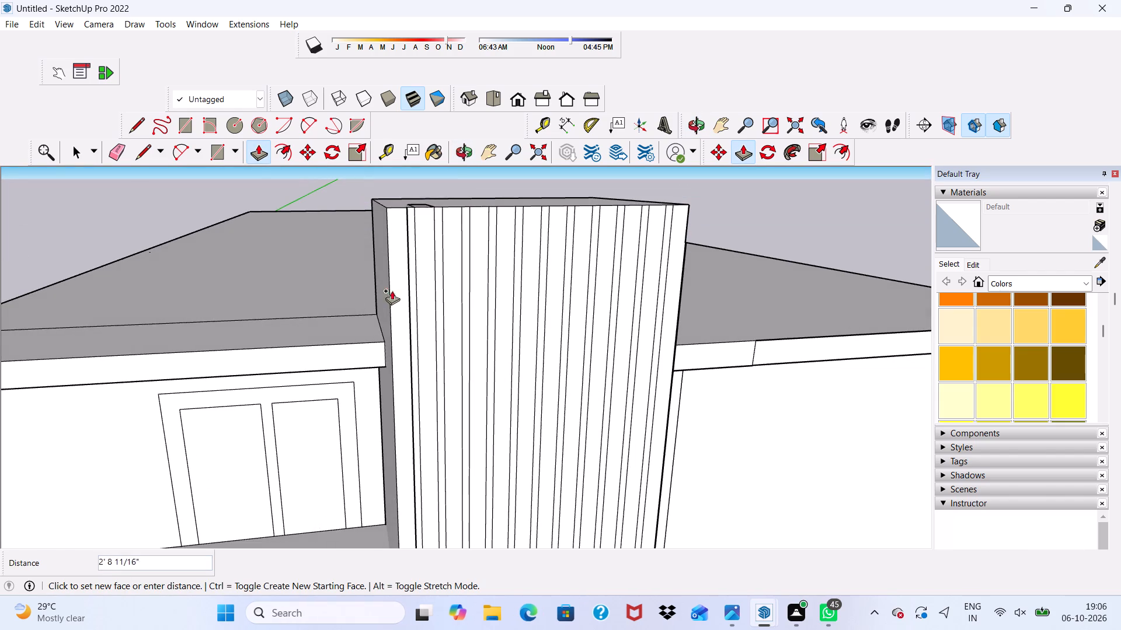
scroll(402, 295, "up", 13)
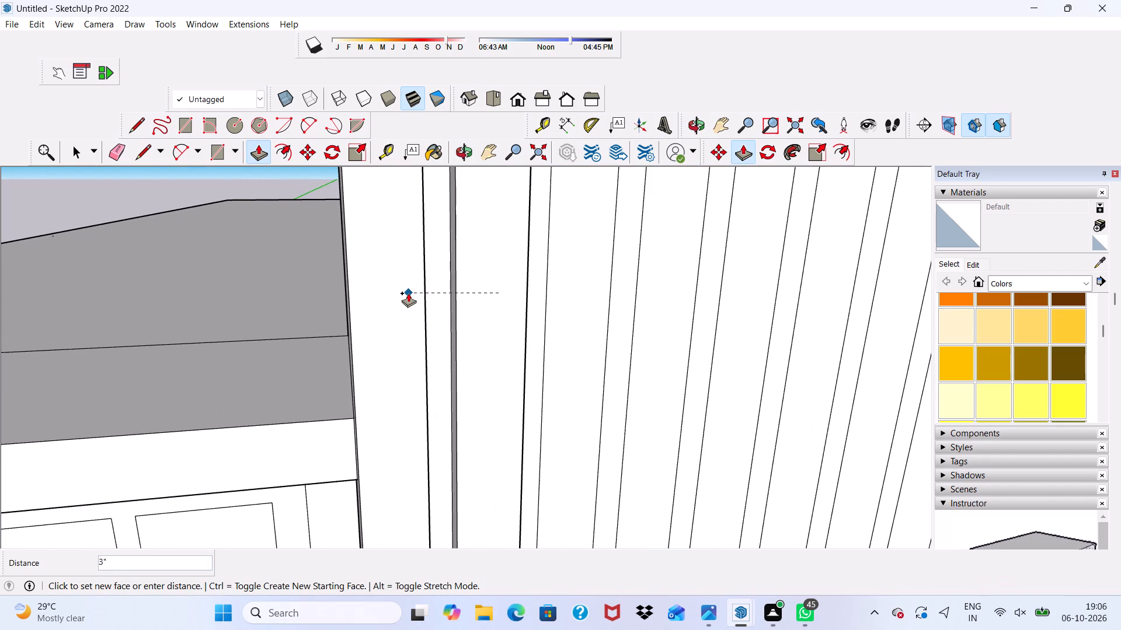
left_click(408, 293)
Push/Pull the third and fourth wide front strips from the balcony side outward 3" each.
left_click(576, 305)
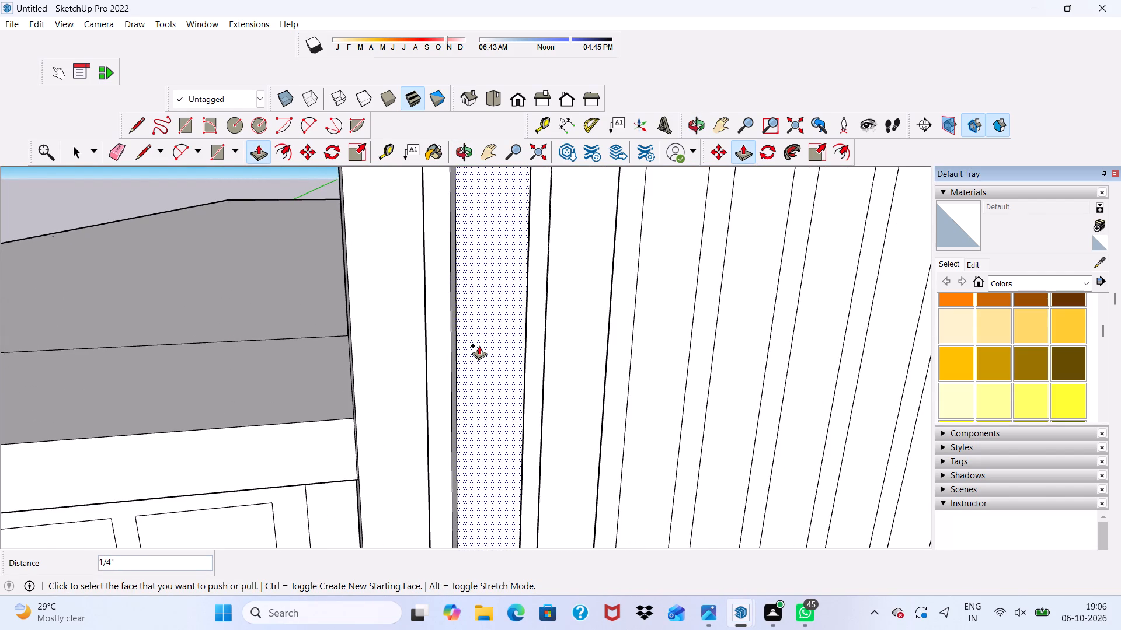
scroll(551, 309, "up", 3)
scroll(593, 297, "down", 1)
middle_click_drag(604, 298, 643, 370)
scroll(640, 362, "down", 1)
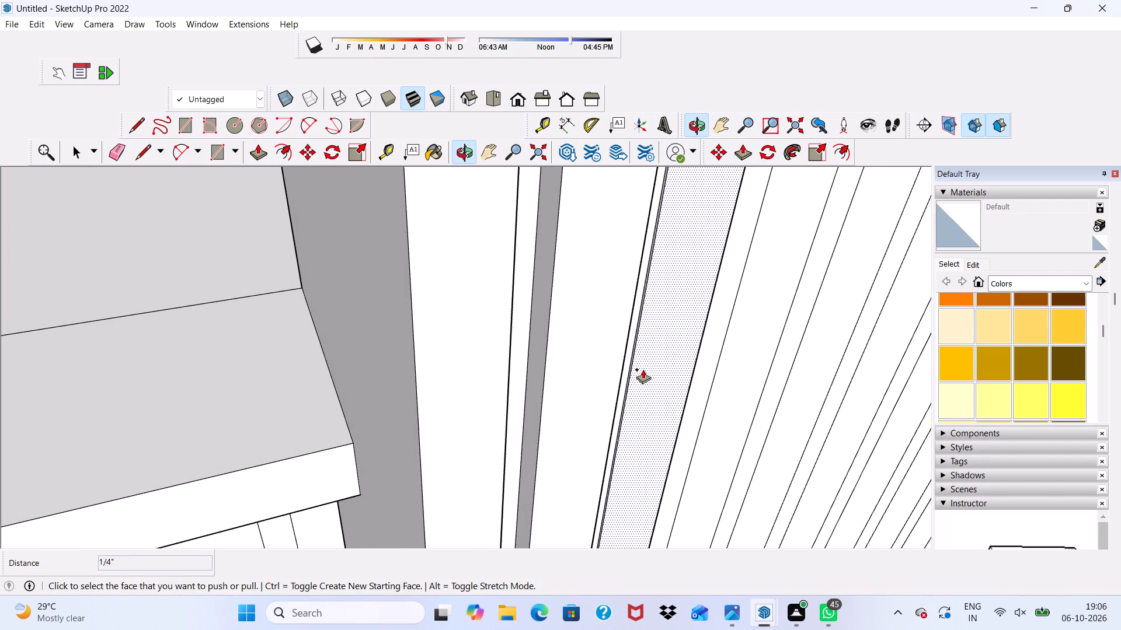
key("ctrl+z")
left_click(649, 351)
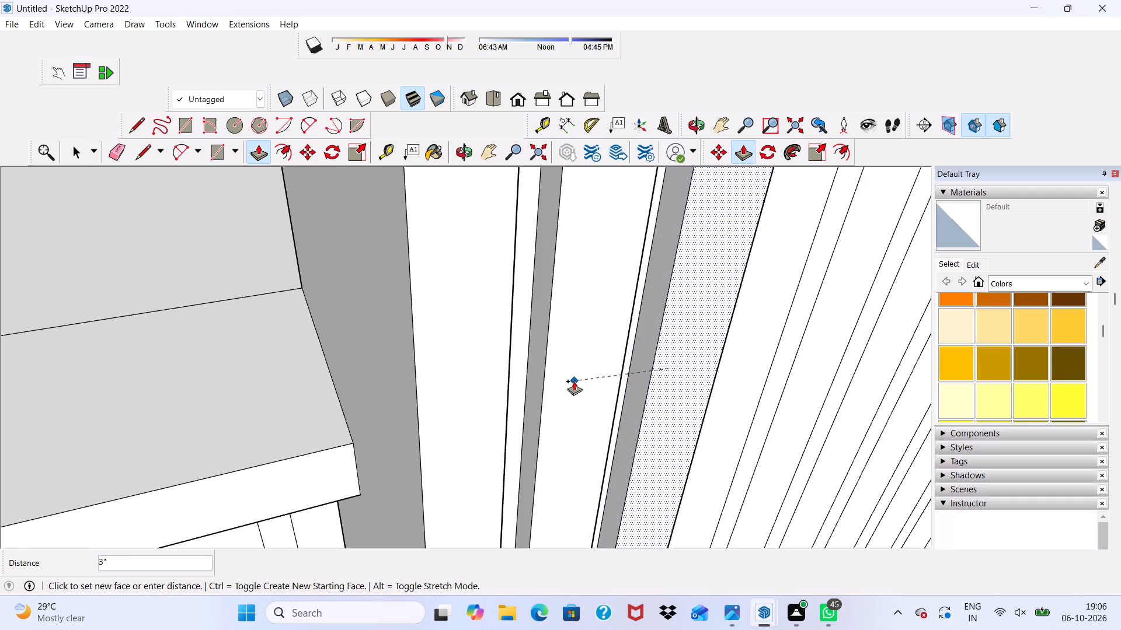
left_click_drag(573, 378, 584, 384)
left_click(733, 386)
left_click(670, 414)
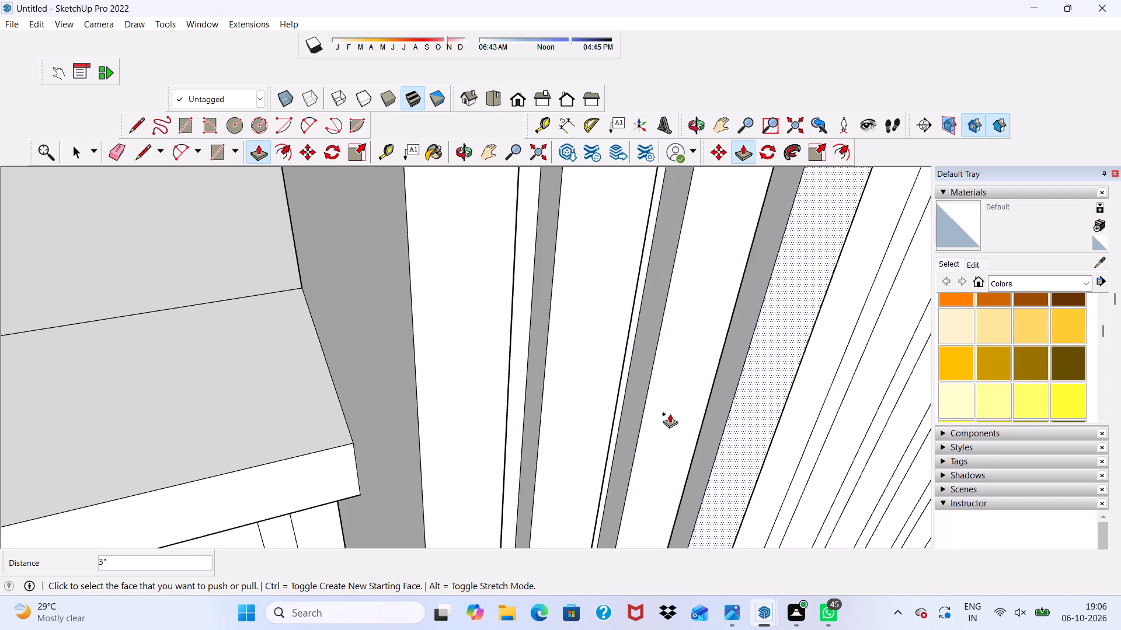
Push/Pull the fifth wide front strip from the balcony side outward 3" to match the raised ones.
scroll(570, 358, "down", 8)
middle_click_drag(632, 380, 570, 332)
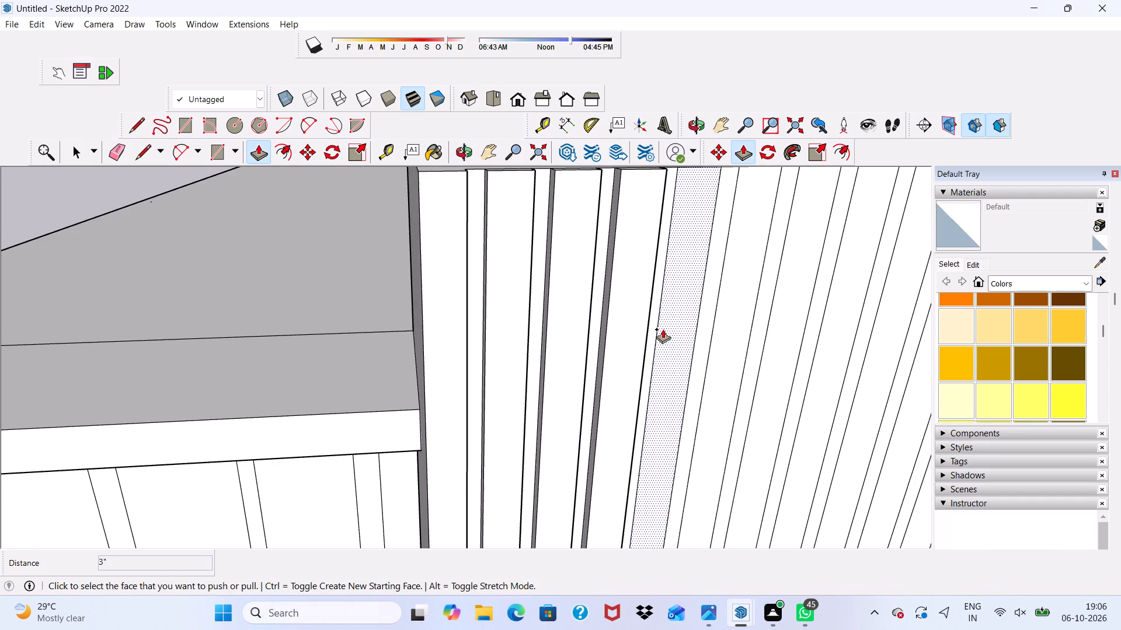
left_click(666, 318)
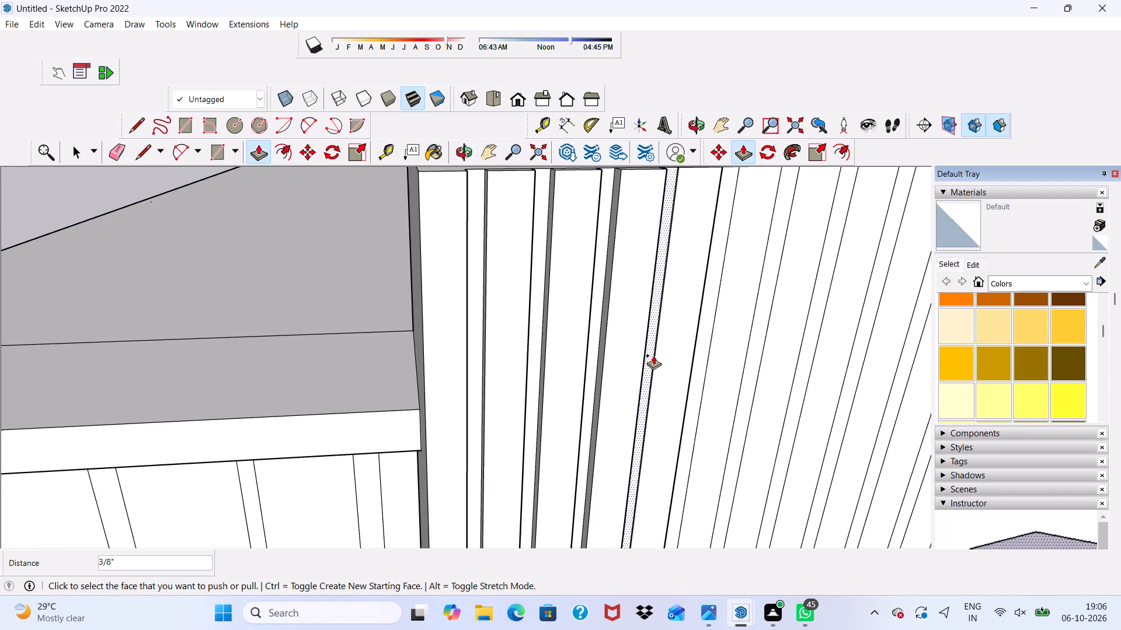
key("ctrl+z")
middle_click_drag(666, 330, 683, 373)
key("ctrl+z")
left_click(692, 338)
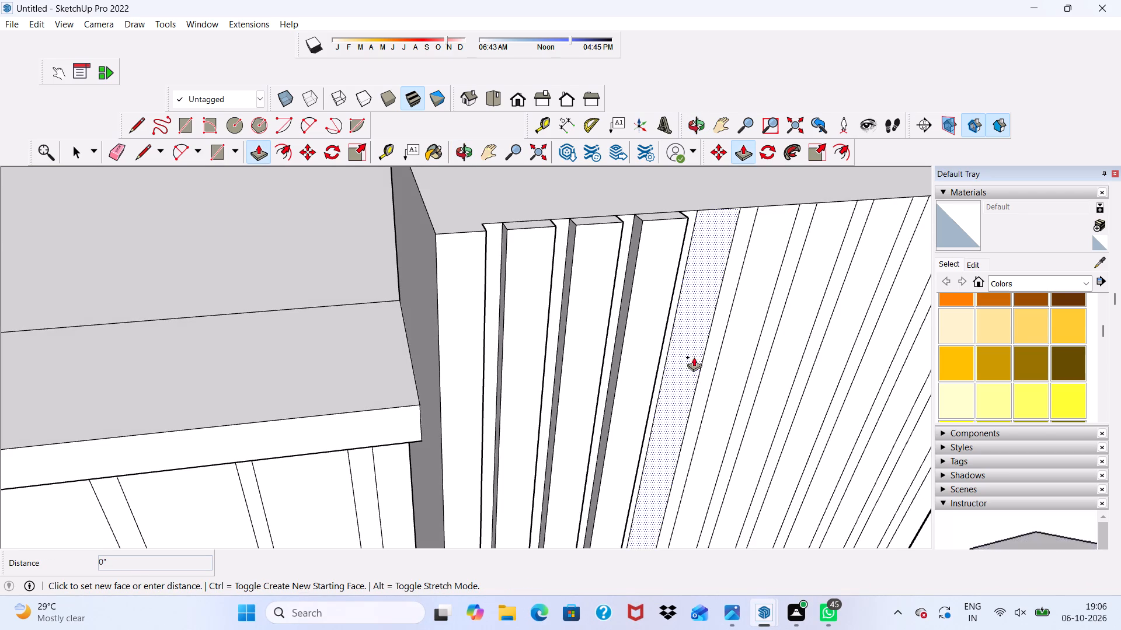
left_click(645, 358)
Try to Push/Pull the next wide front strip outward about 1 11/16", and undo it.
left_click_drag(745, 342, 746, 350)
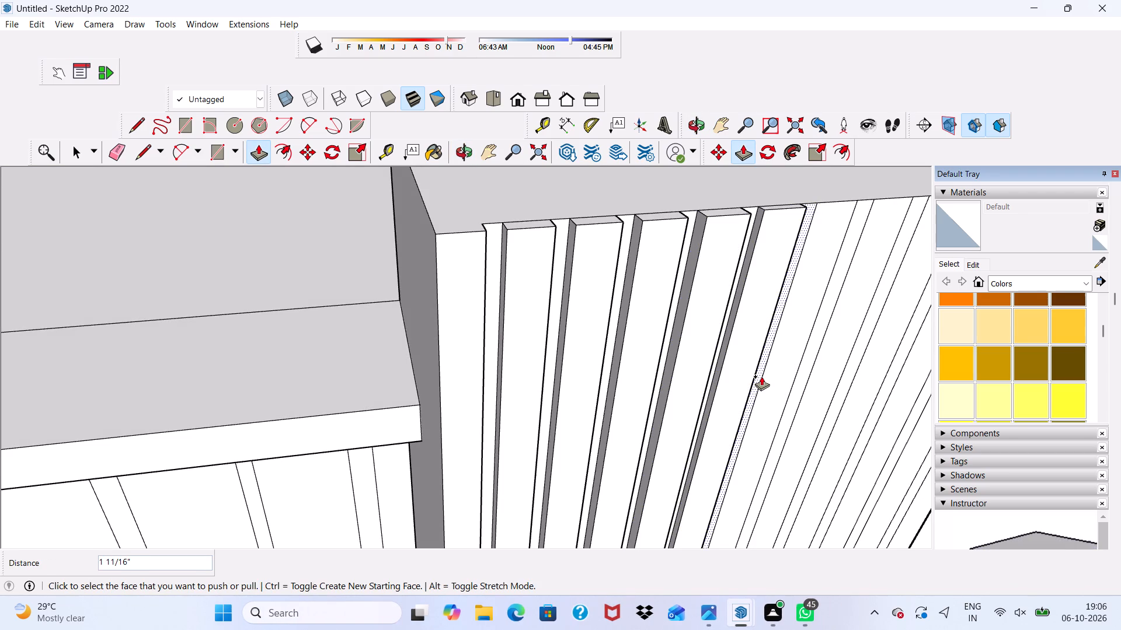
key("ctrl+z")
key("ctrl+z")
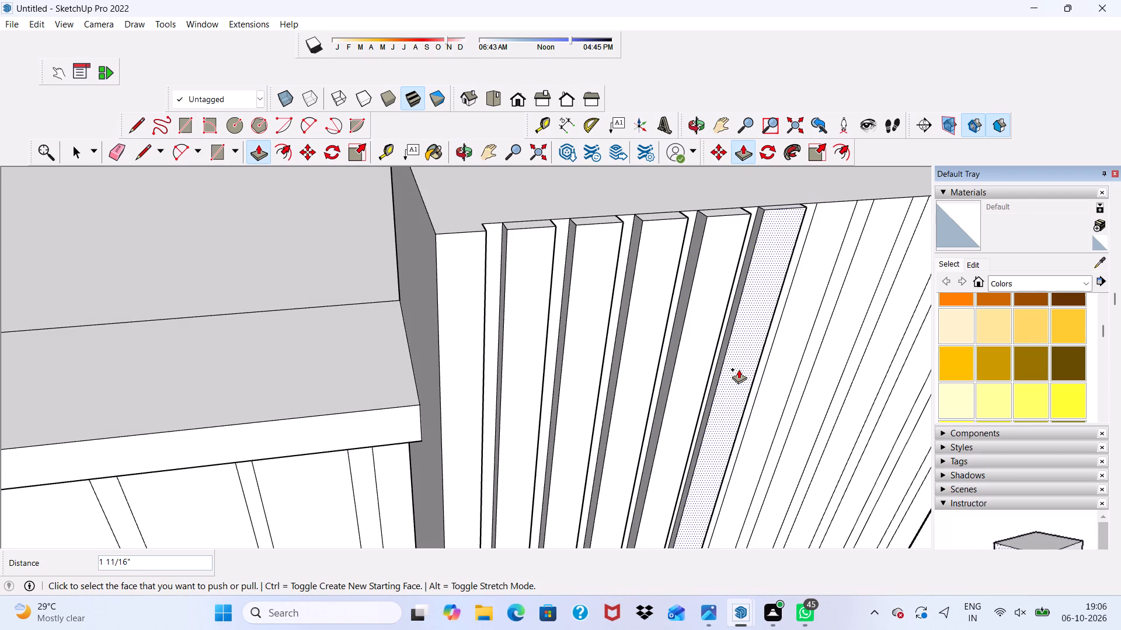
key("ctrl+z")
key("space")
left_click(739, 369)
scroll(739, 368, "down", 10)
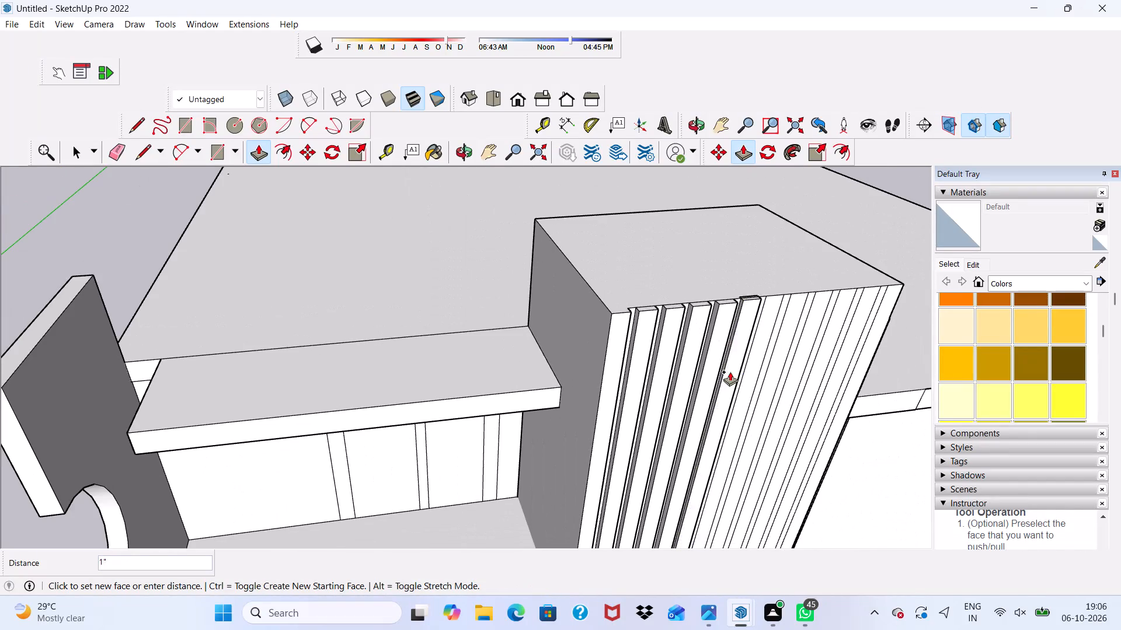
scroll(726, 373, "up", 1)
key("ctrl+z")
Push/Pull the next two wide front strips outward 3" each, level with the raised ones.
scroll(736, 355, "up", 3)
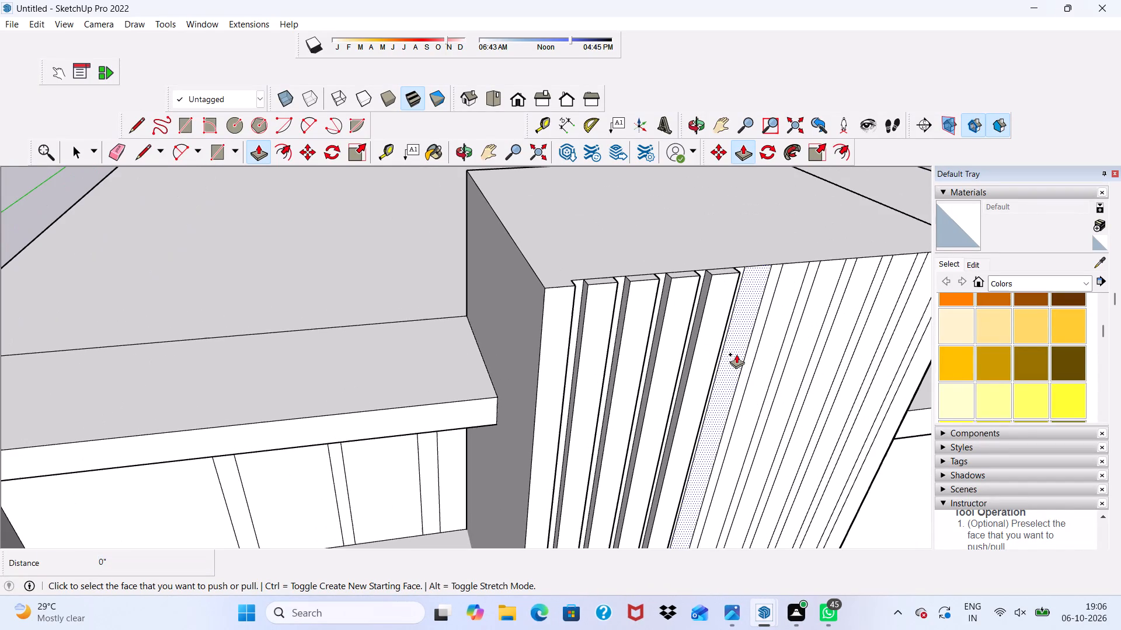
left_click(736, 354)
left_click(697, 377)
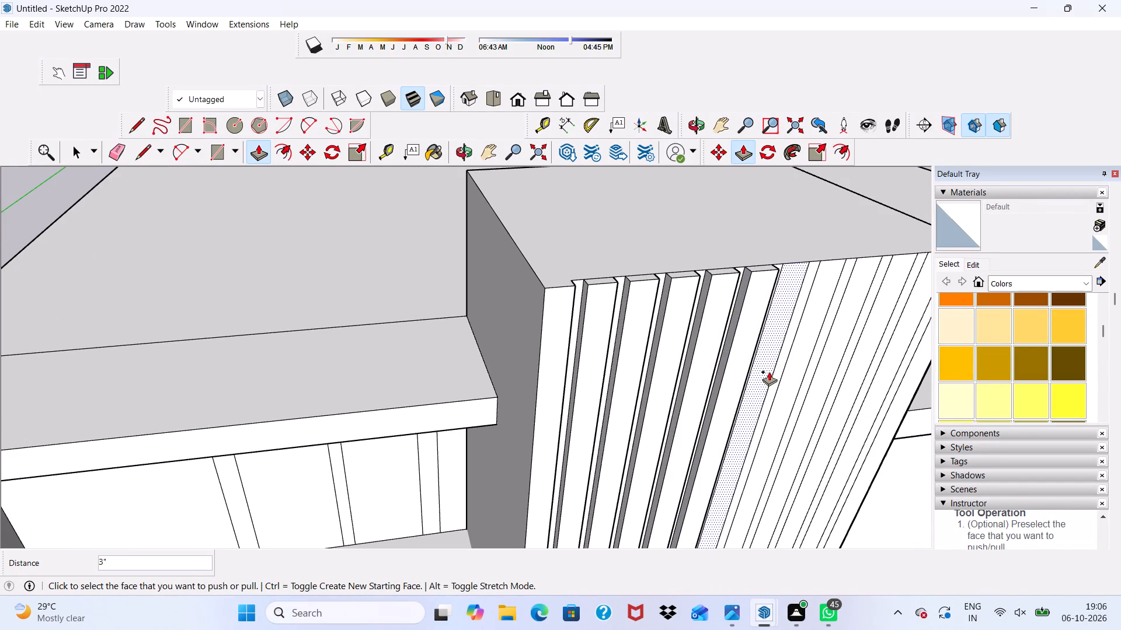
left_click(766, 371)
left_click(727, 398)
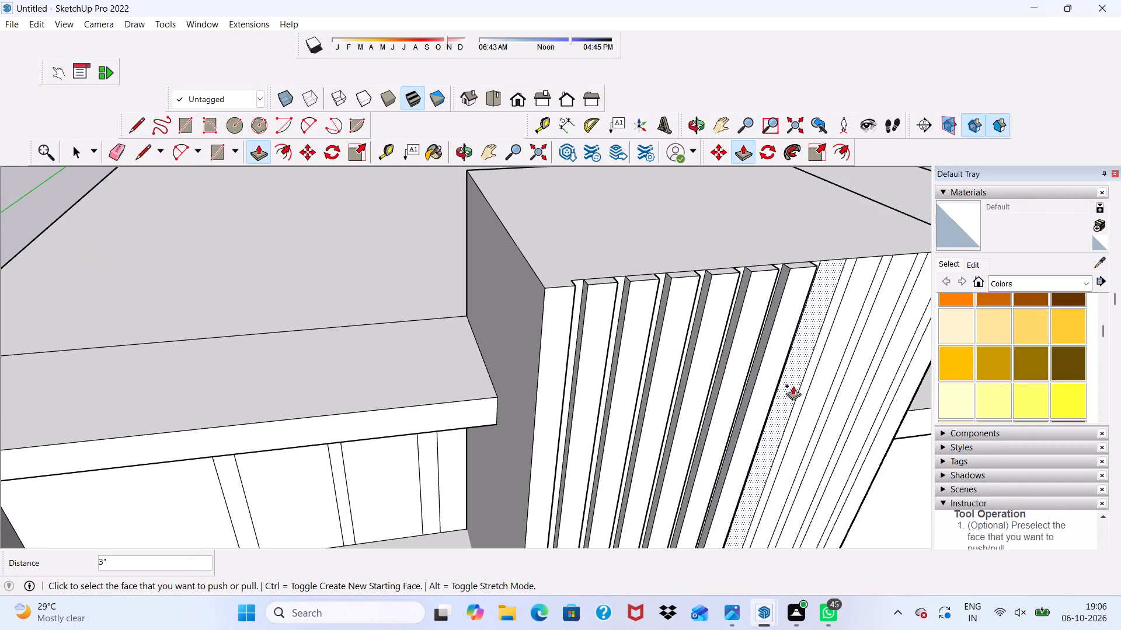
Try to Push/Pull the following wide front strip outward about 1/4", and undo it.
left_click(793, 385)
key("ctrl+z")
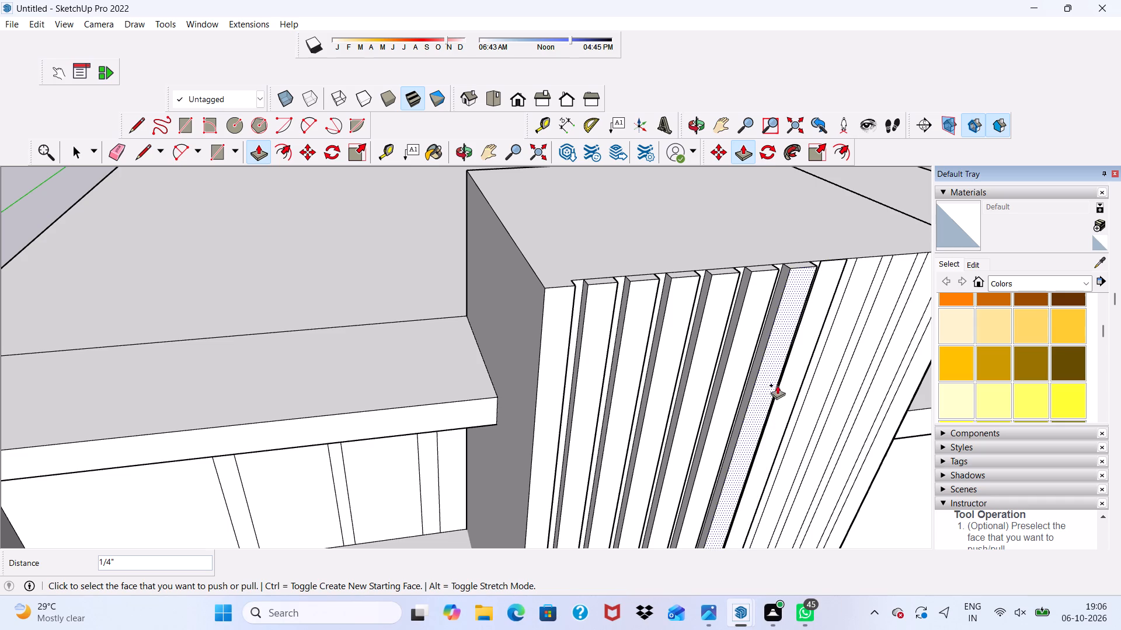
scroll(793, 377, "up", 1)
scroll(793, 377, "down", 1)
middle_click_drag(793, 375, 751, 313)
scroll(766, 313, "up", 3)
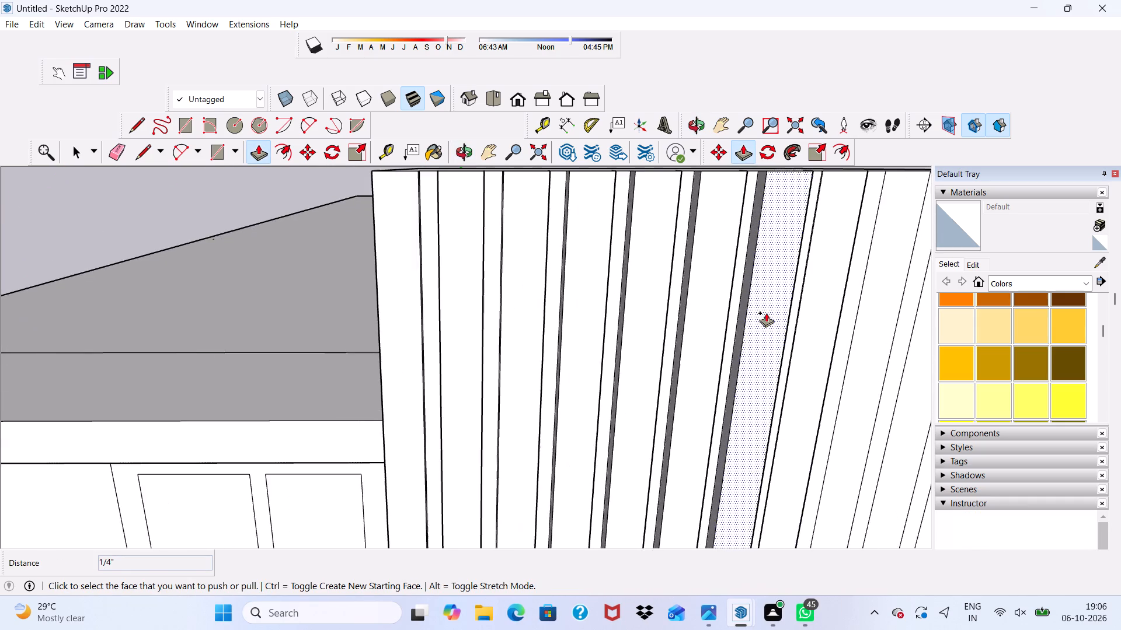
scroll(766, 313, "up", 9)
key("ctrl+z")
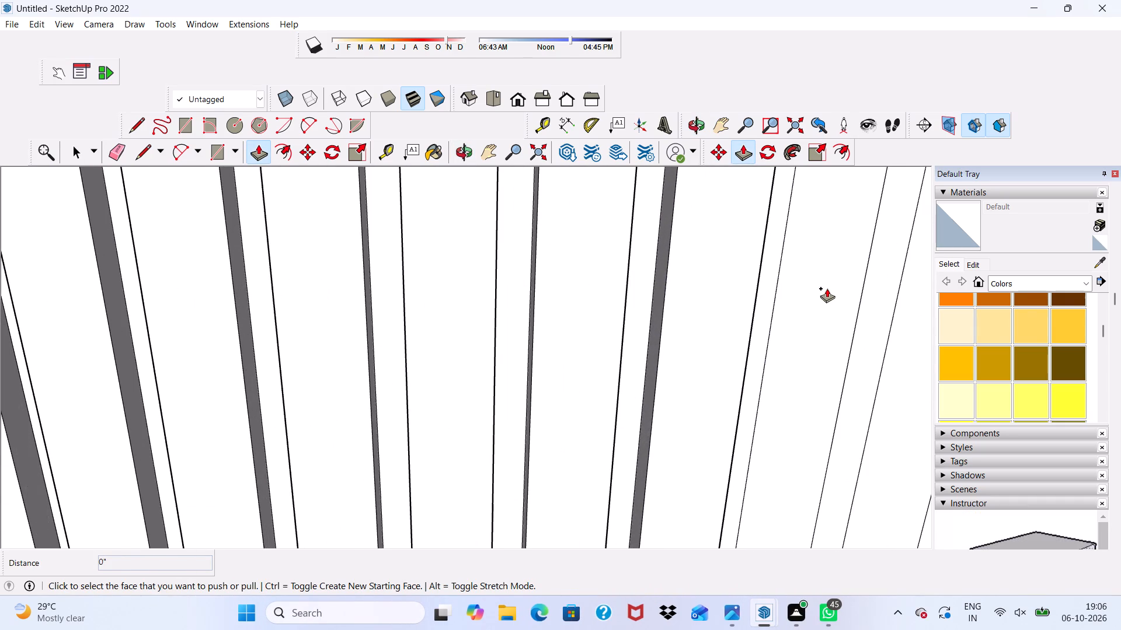
Push/Pull the next four wide front strips toward the front-room side outward 3" each.
left_click(827, 288)
left_click(728, 331)
scroll(768, 330, "down", 3)
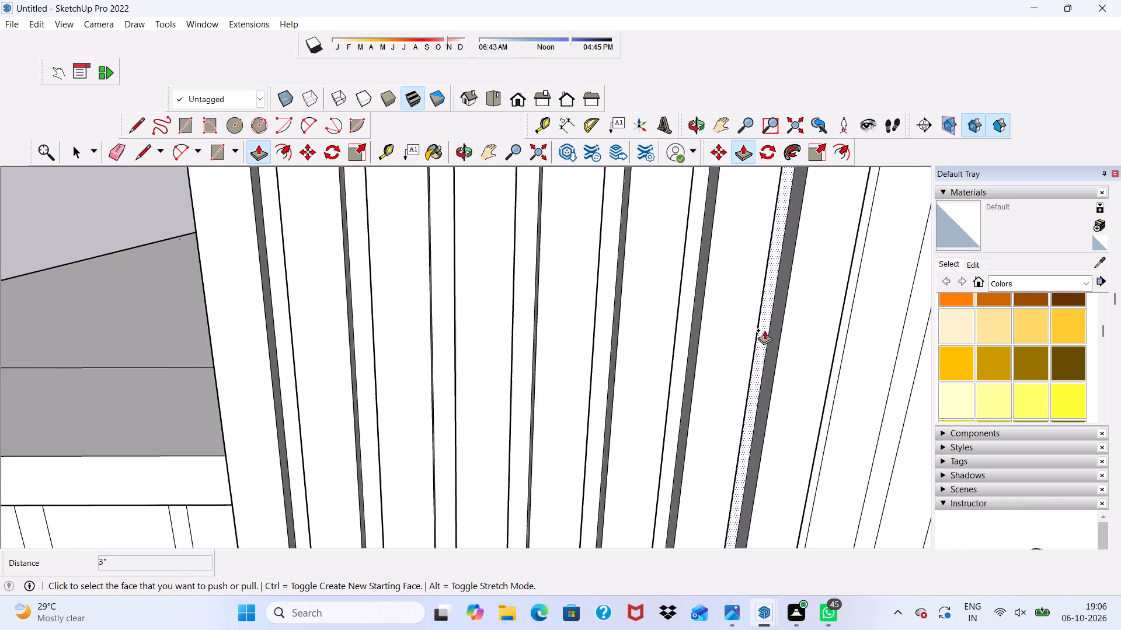
scroll(764, 330, "down", 8)
left_click(802, 315)
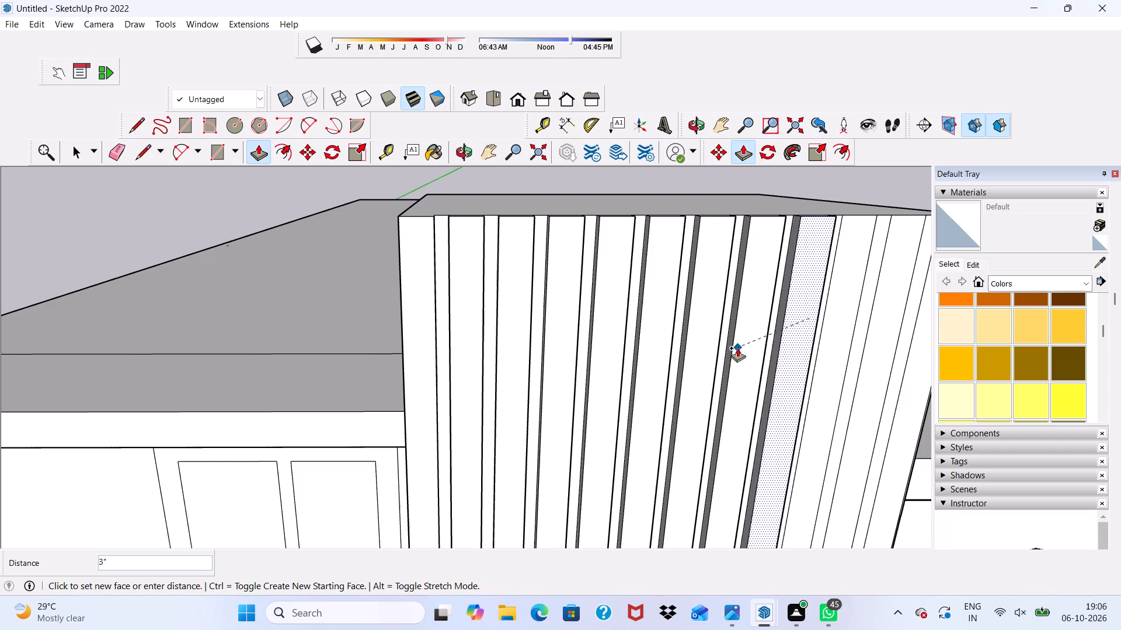
left_click_drag(737, 347, 746, 353)
left_click(829, 355)
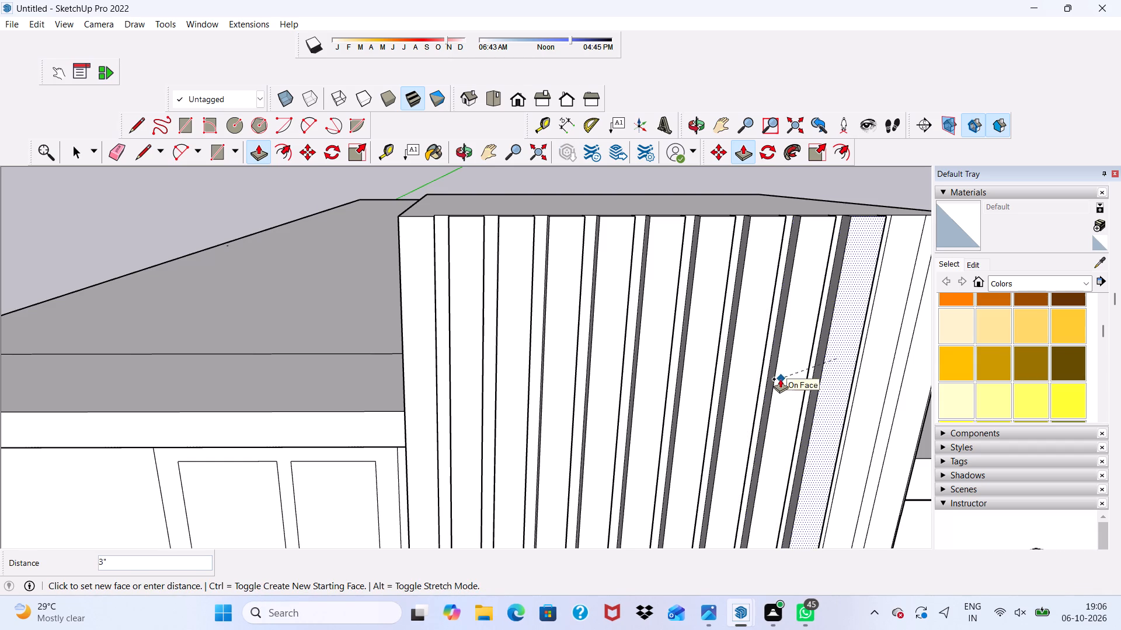
left_click_drag(780, 379, 797, 383)
left_click(882, 376)
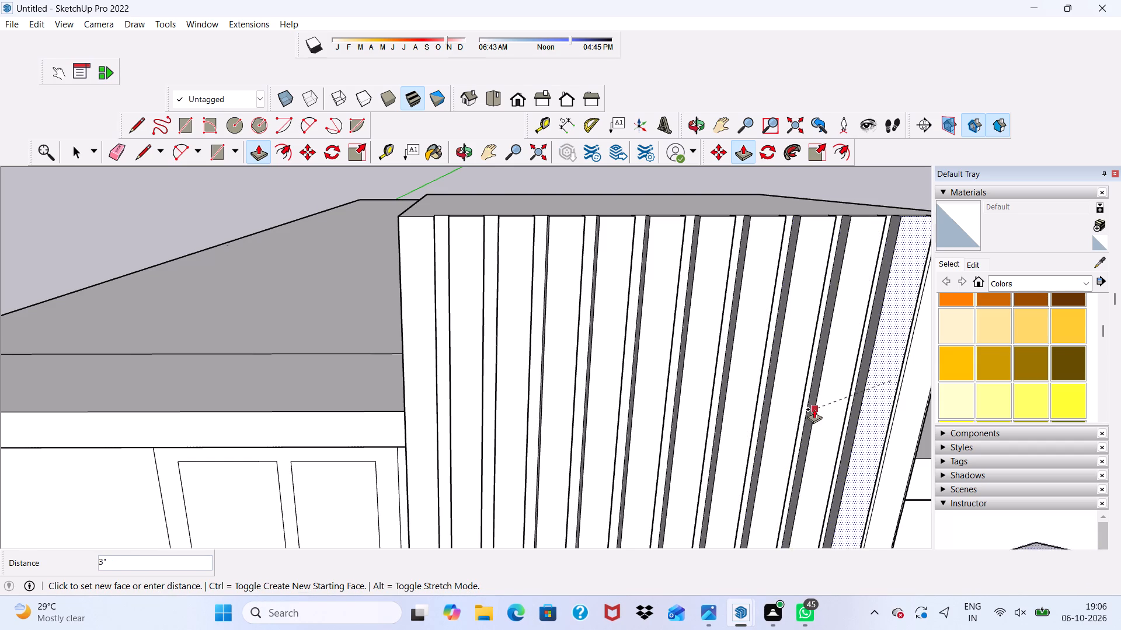
left_click(814, 409)
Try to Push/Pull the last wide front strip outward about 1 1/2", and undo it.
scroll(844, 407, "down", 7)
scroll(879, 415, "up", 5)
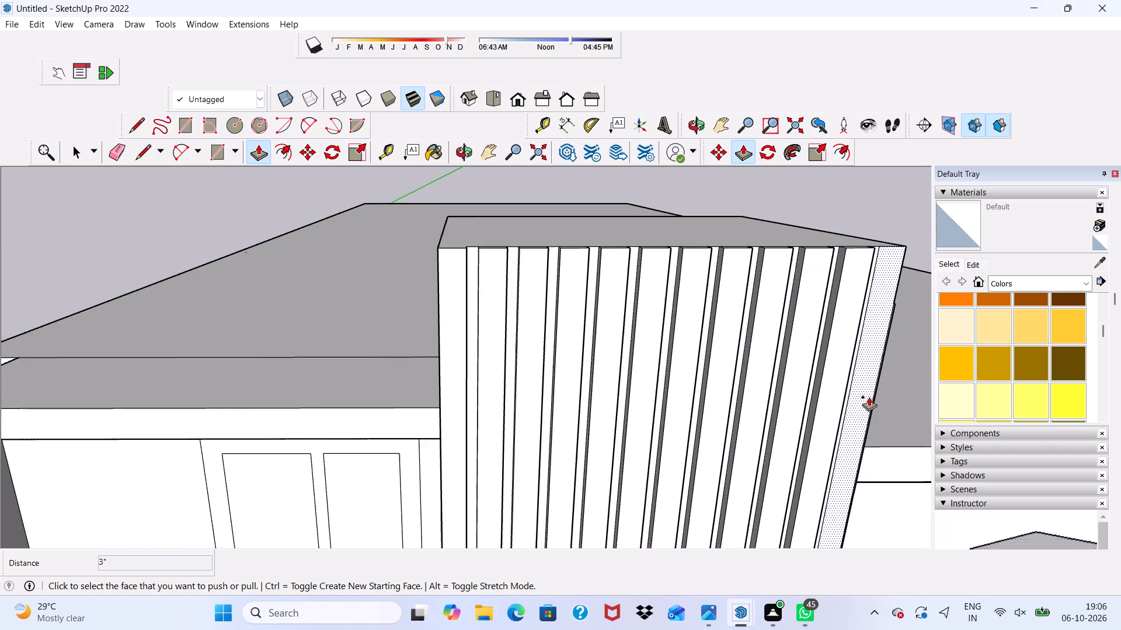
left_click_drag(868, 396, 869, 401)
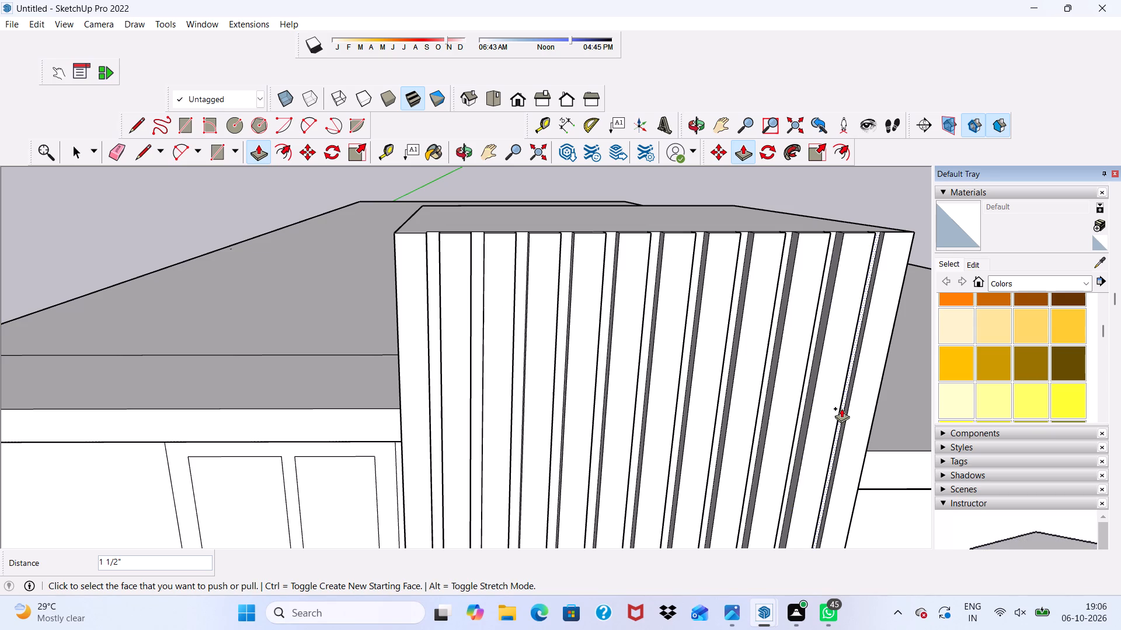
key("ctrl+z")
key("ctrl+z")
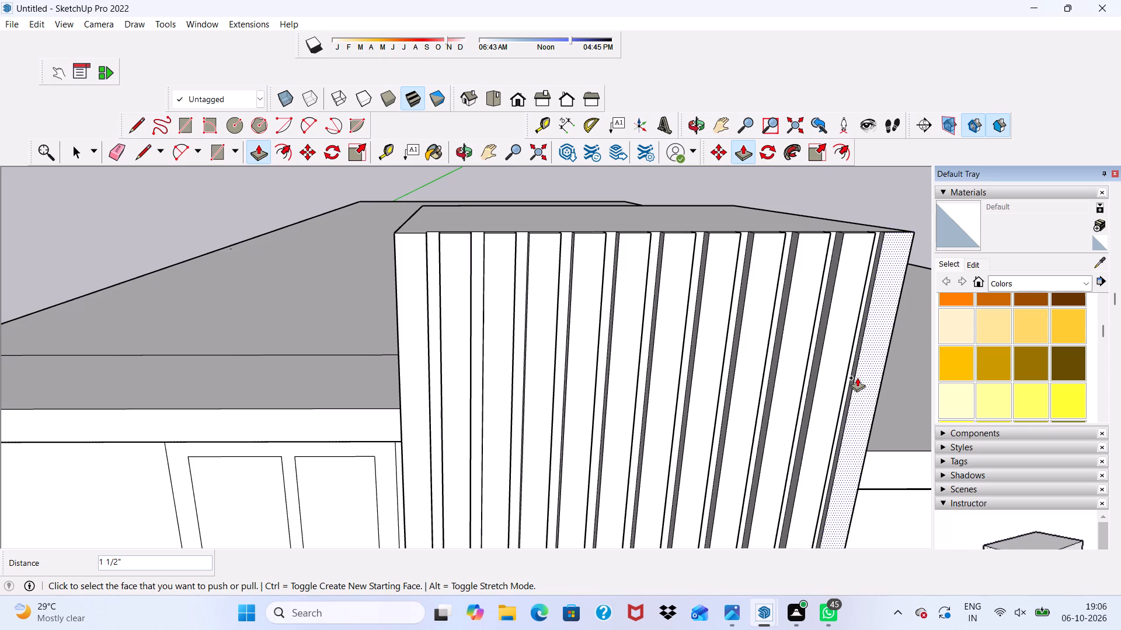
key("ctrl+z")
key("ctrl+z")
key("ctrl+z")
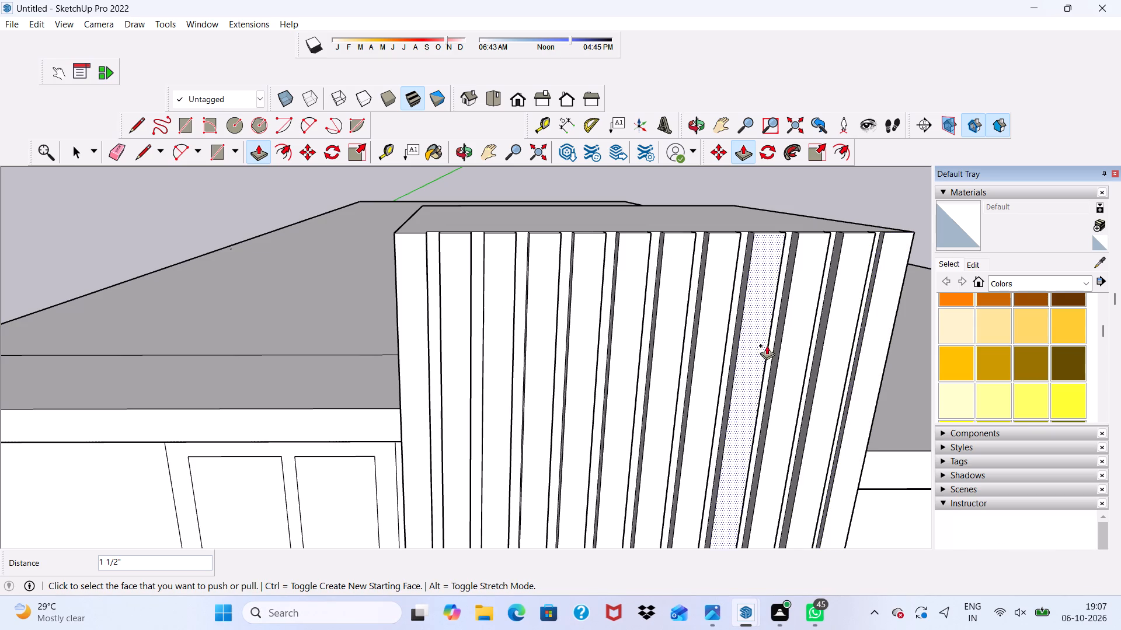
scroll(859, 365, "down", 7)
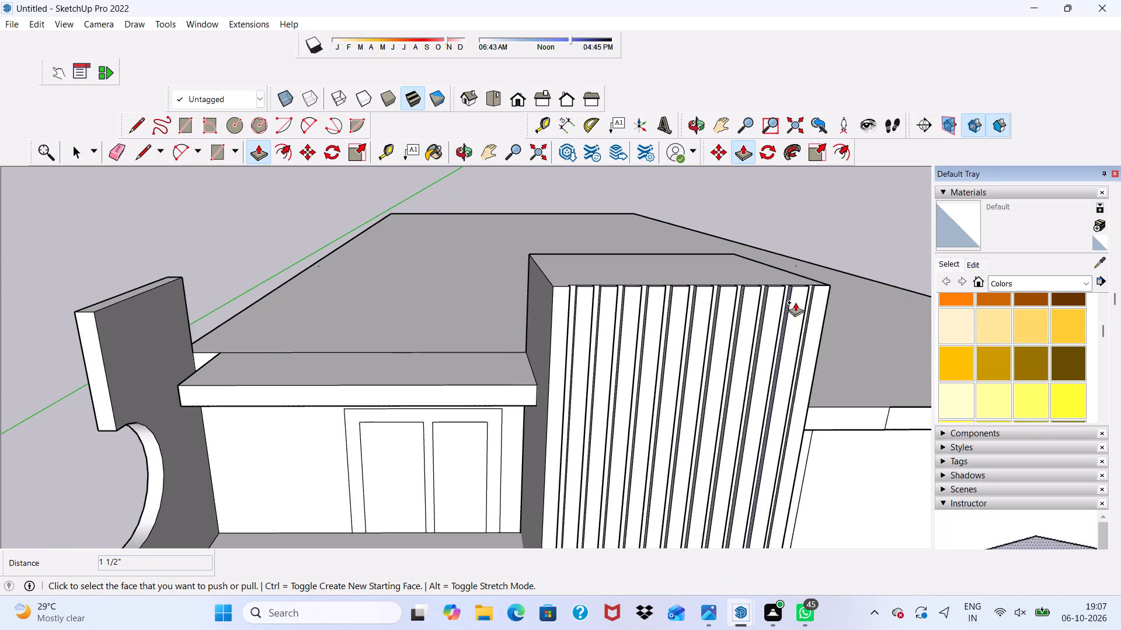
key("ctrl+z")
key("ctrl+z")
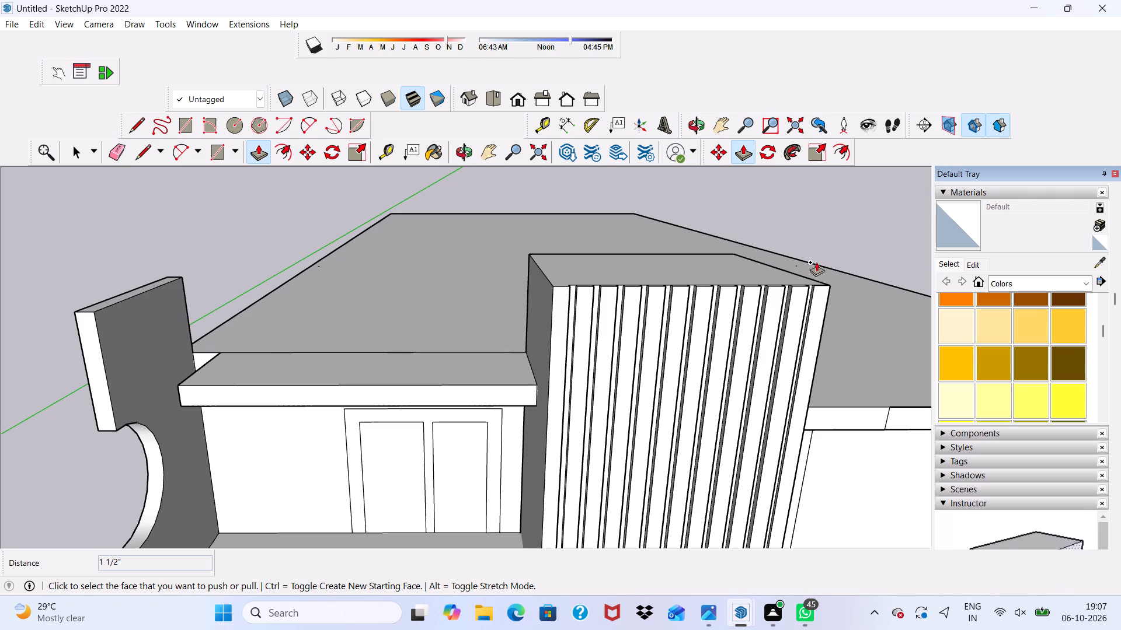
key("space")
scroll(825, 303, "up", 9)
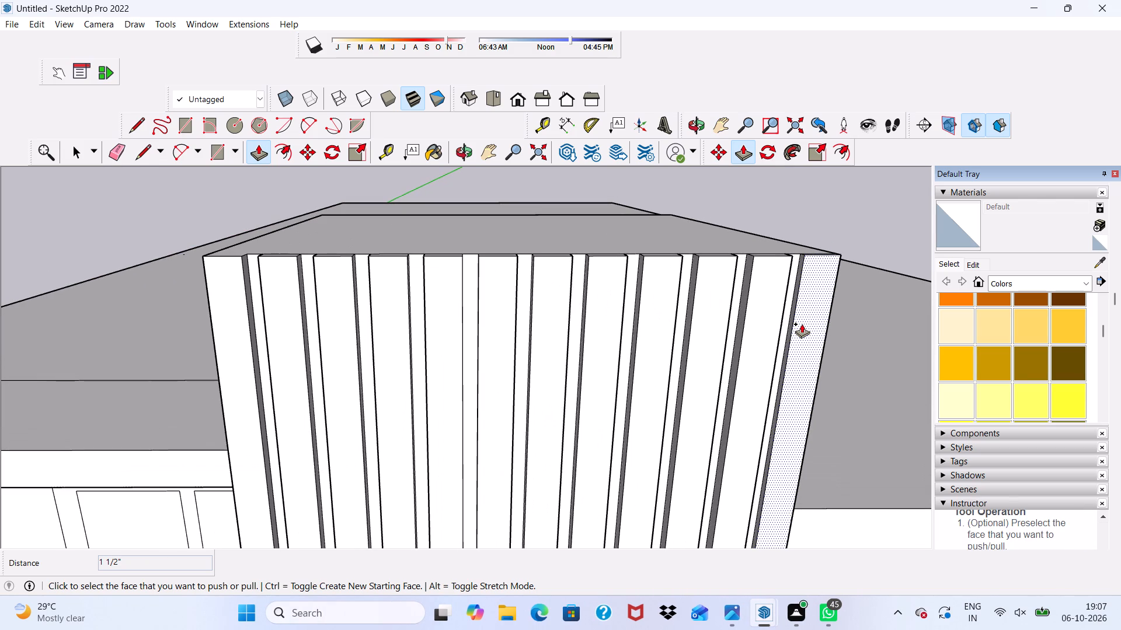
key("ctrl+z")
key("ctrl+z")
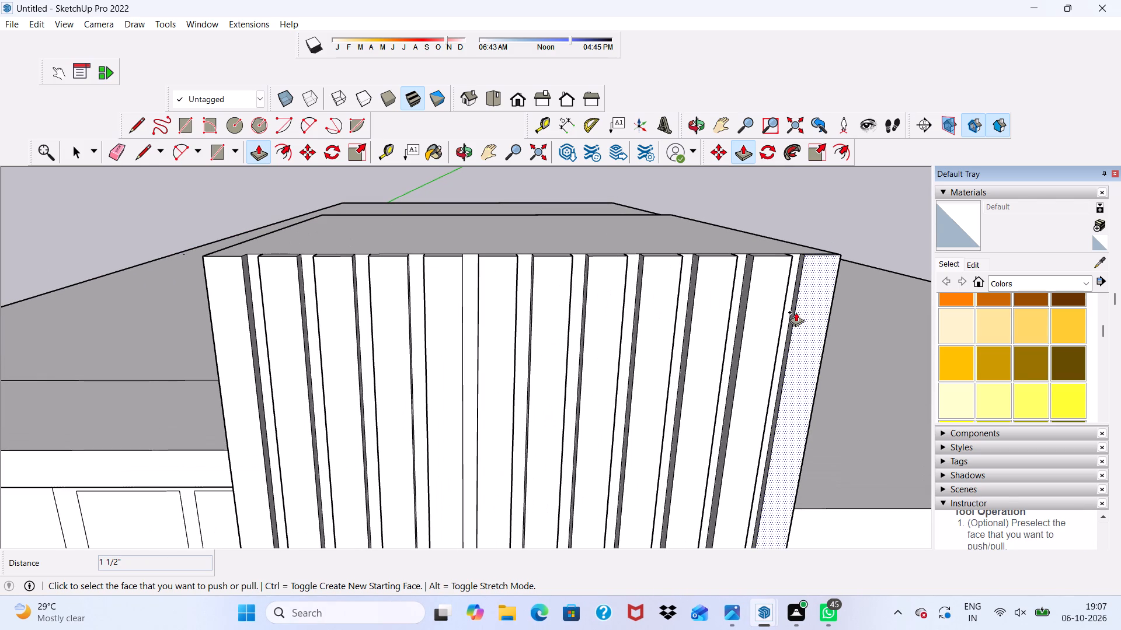
Push/Pull the last wide front strip outward 3", level with the other raised strips.
left_click(800, 307)
key("ctrl+z")
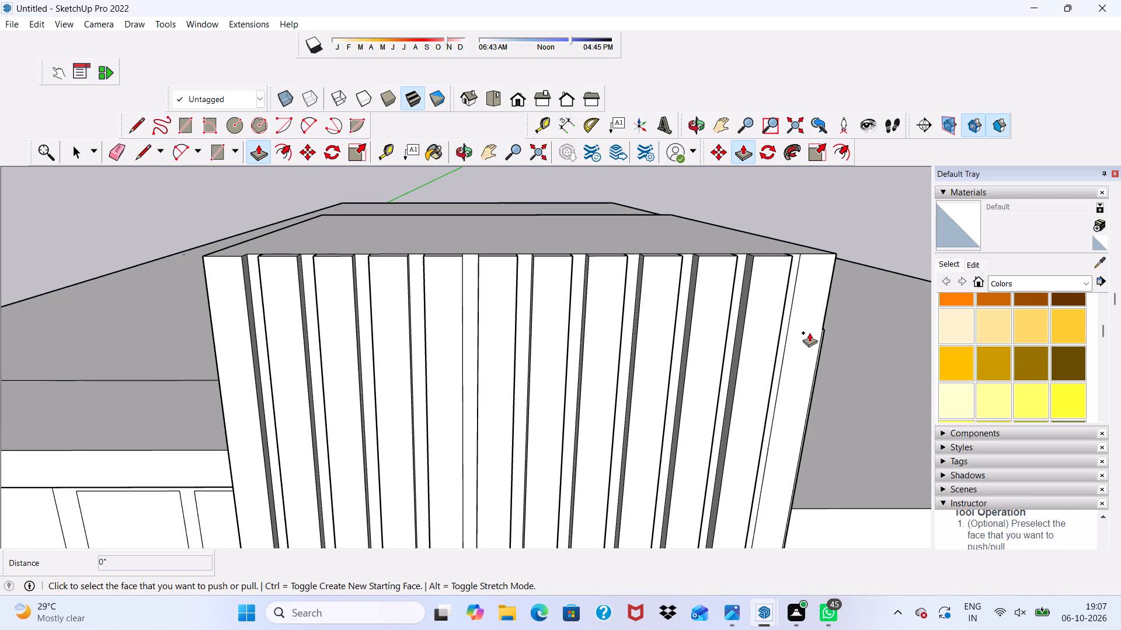
left_click(807, 328)
left_click(757, 349)
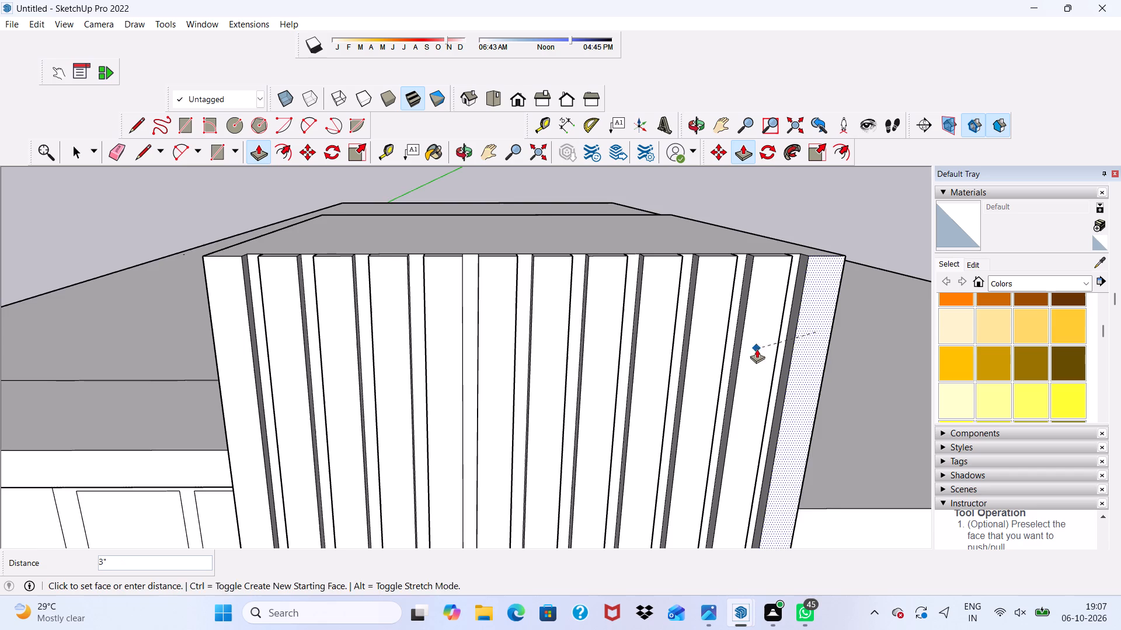
Push/Pull the thin raised panel on the tall block's side back toward the side wall.
scroll(728, 334, "down", 15)
middle_click_drag(674, 352, 544, 274)
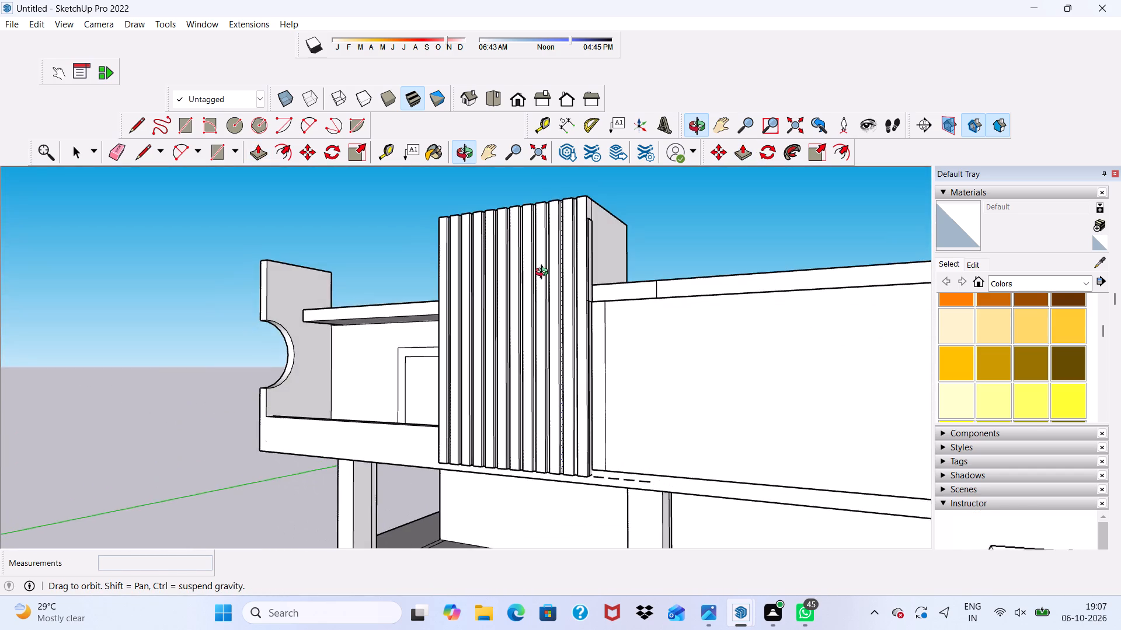
middle_click_drag(544, 274, 549, 288)
scroll(582, 356, "up", 3)
scroll(586, 250, "up", 8)
scroll(610, 218, "down", 1)
middle_click_drag(610, 218, 565, 283)
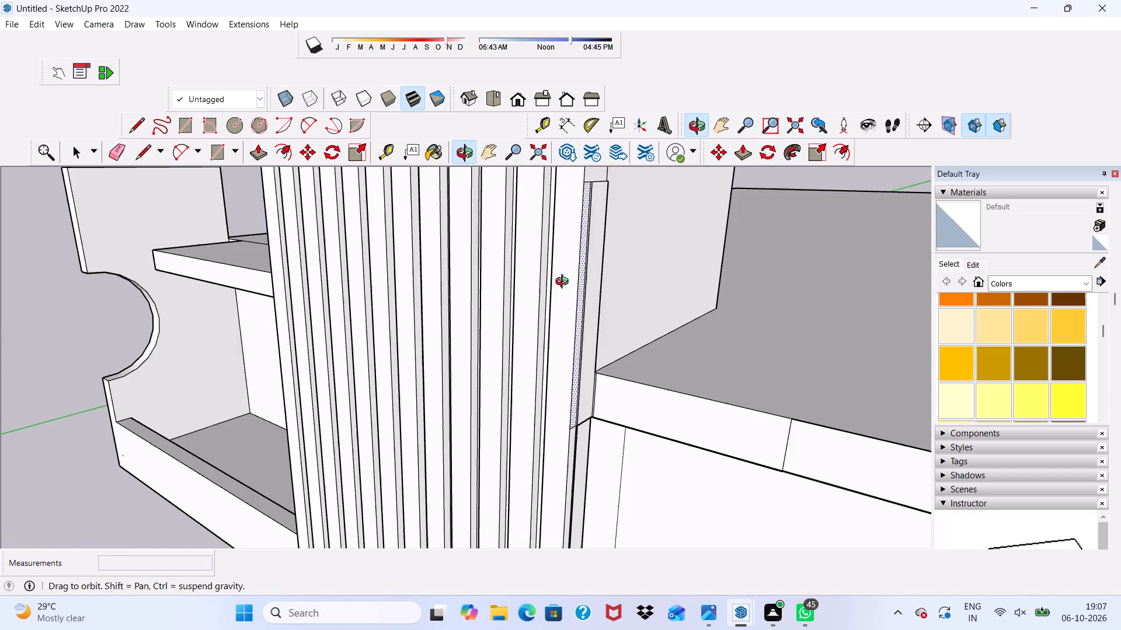
middle_click_drag(565, 283, 444, 378)
scroll(496, 360, "up", 8)
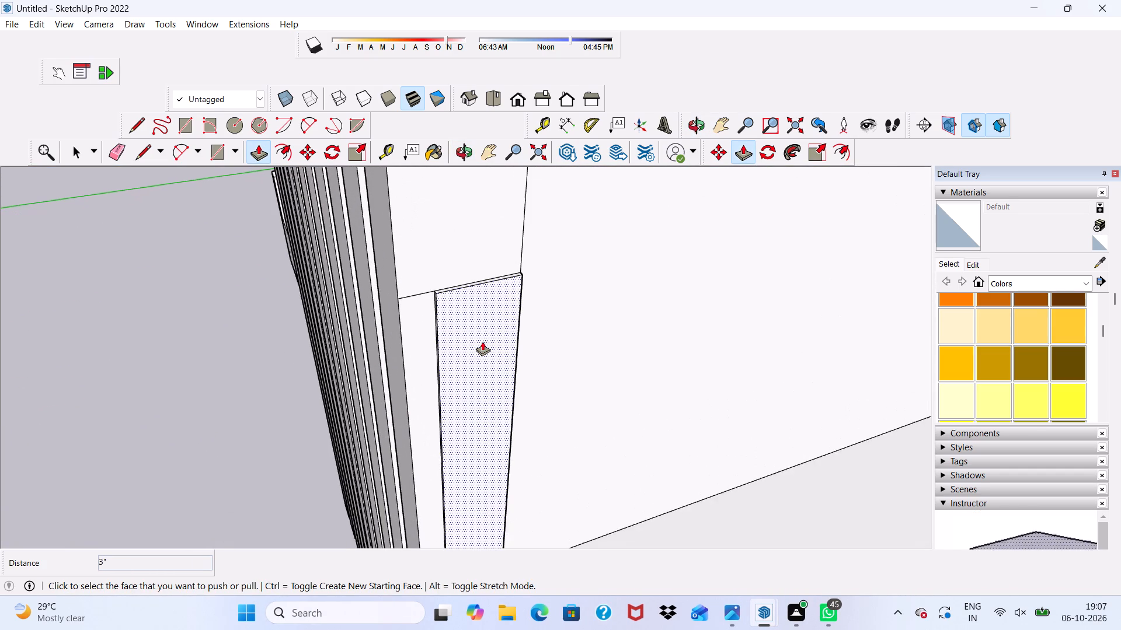
left_click(482, 341)
left_click(478, 321)
key("space")
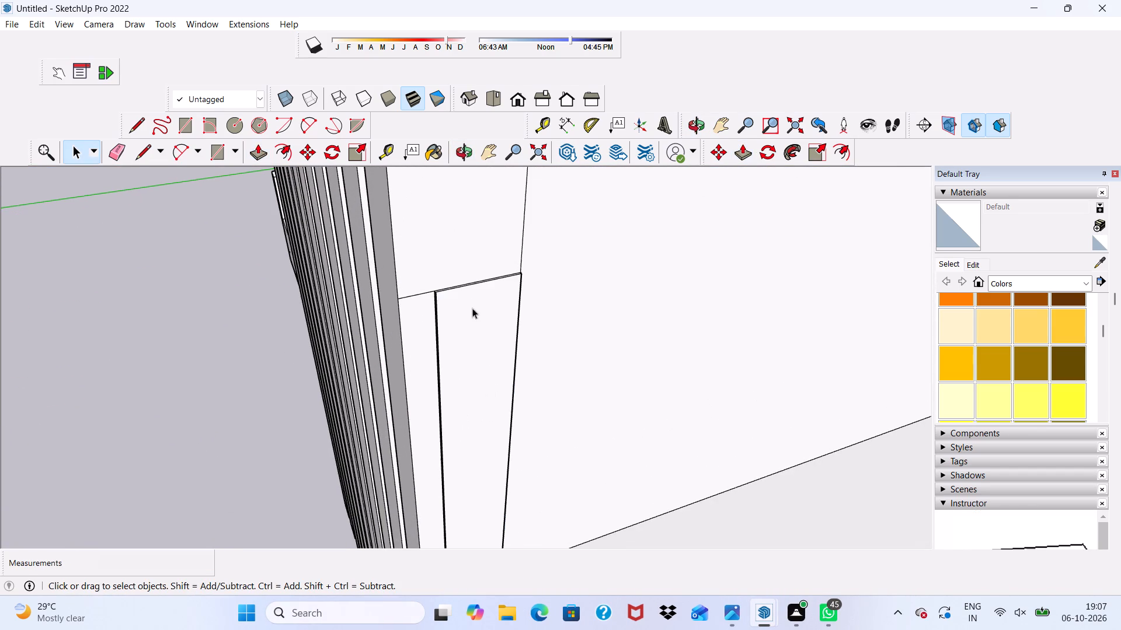
Examine the whole house and the tall block's raised strips from the front, the side and below.
scroll(471, 336, "down", 4)
middle_click_drag(472, 337, 725, 281)
scroll(600, 300, "down", 10)
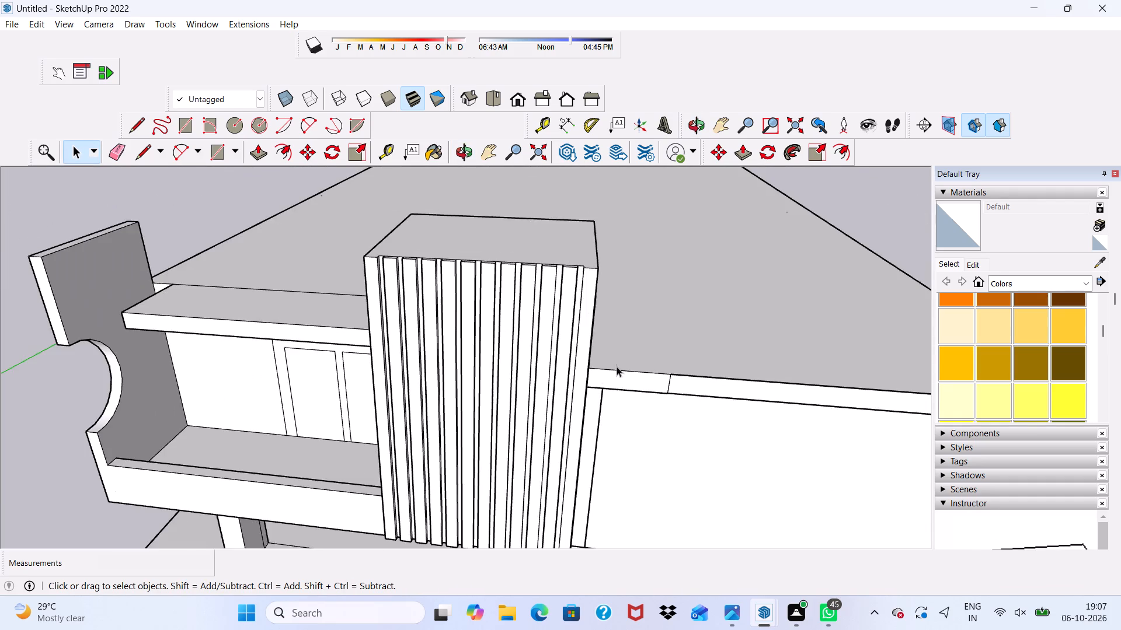
middle_click_drag(598, 372, 630, 285)
scroll(629, 287, "down", 5)
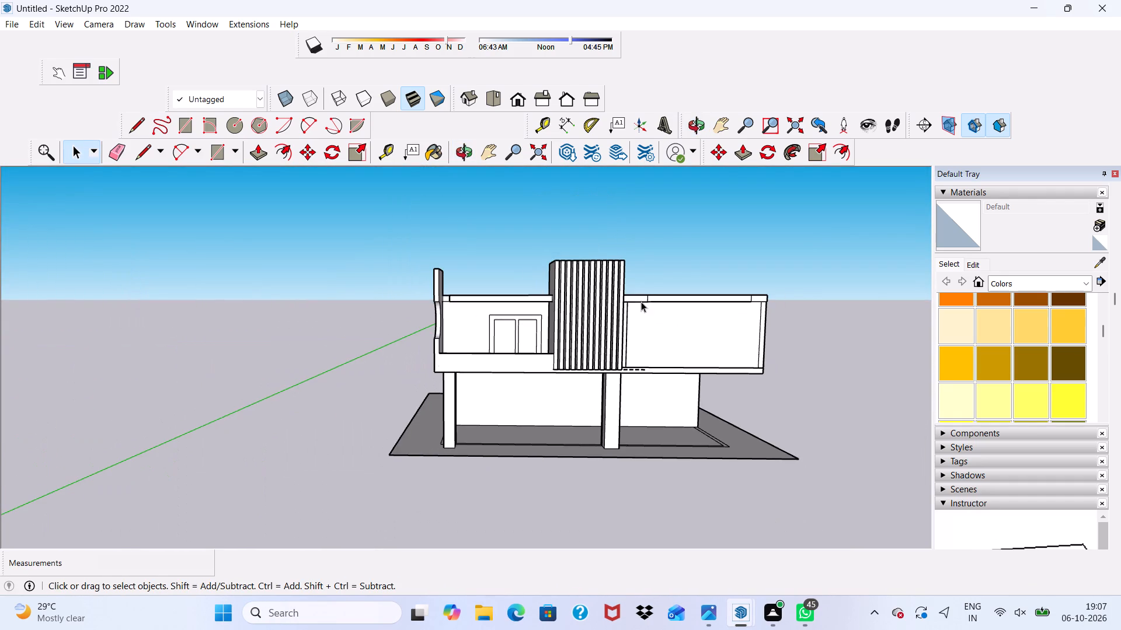
scroll(634, 328, "down", 3)
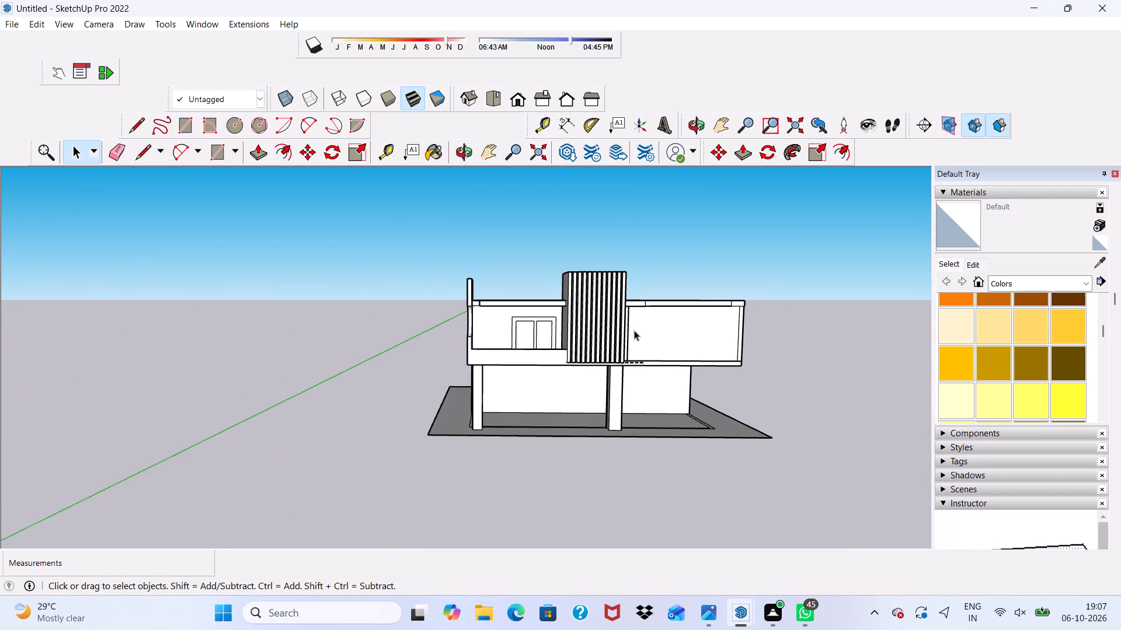
scroll(634, 330, "down", 4)
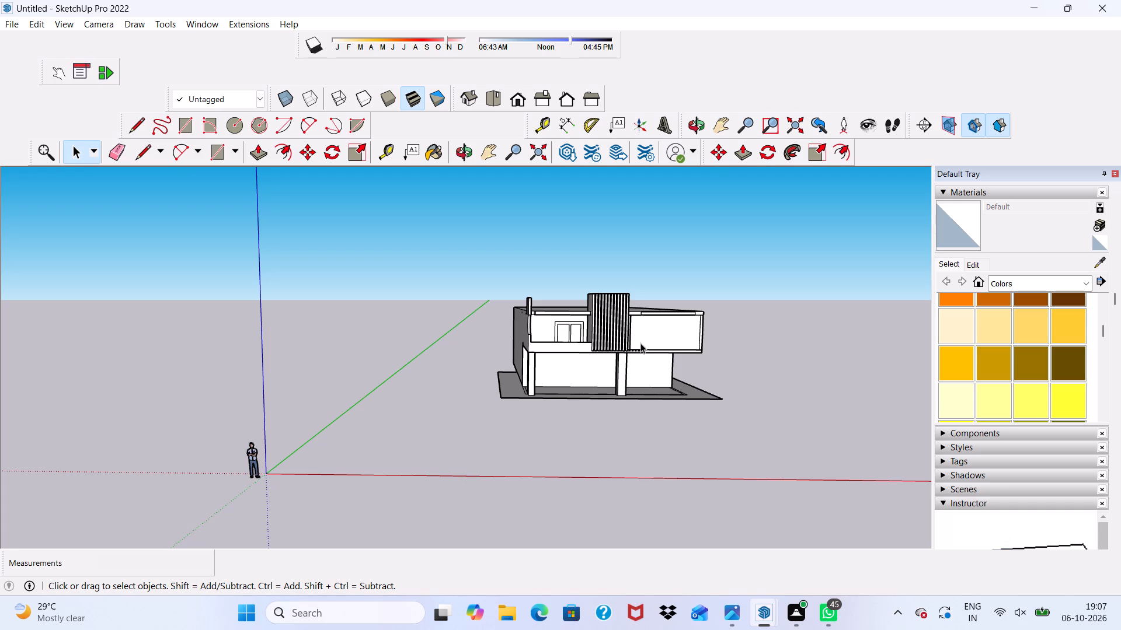
scroll(633, 327, "up", 7)
middle_click_drag(628, 316, 518, 304)
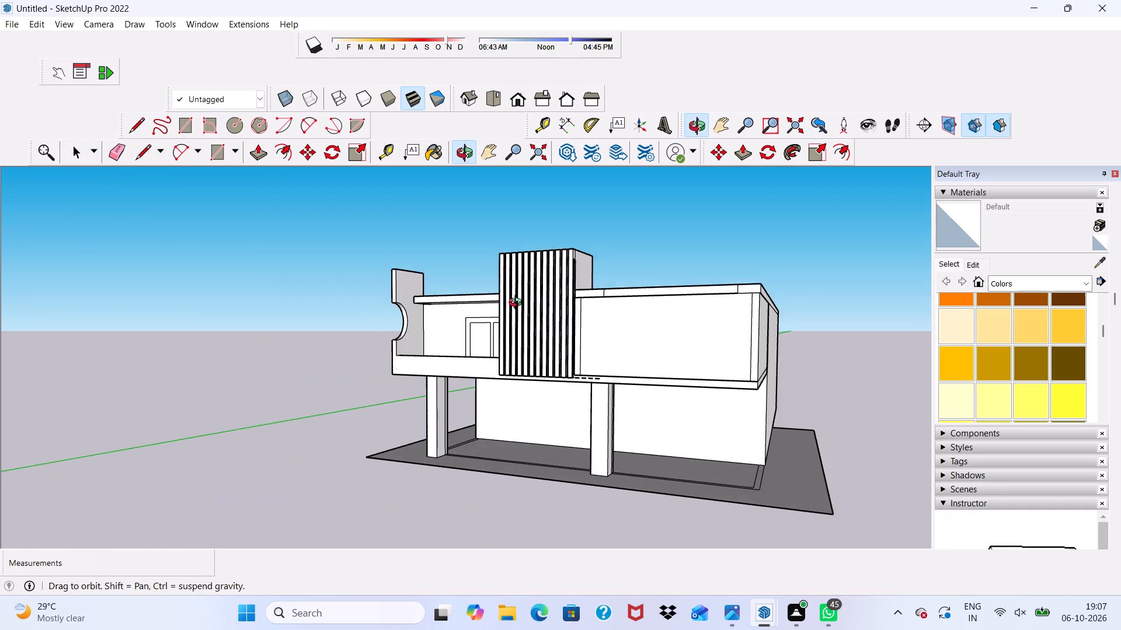
middle_click_drag(518, 304, 532, 325)
scroll(599, 317, "up", 4)
middle_click_drag(596, 299, 608, 187)
scroll(621, 248, "up", 4)
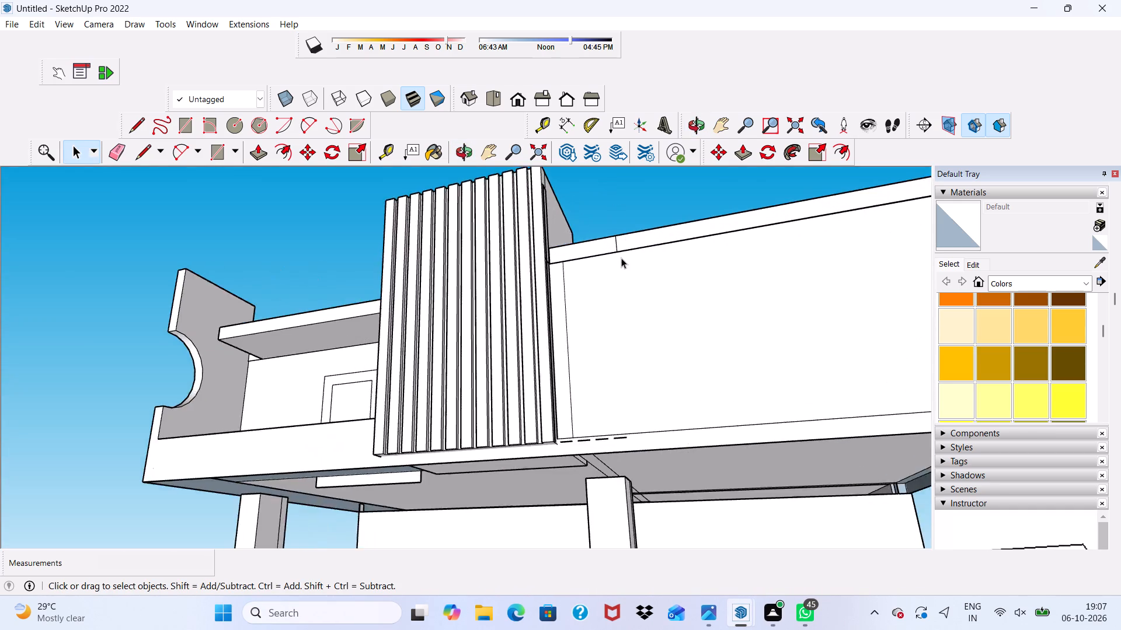
scroll(621, 258, "up", 5)
middle_click_drag(619, 264, 666, 314)
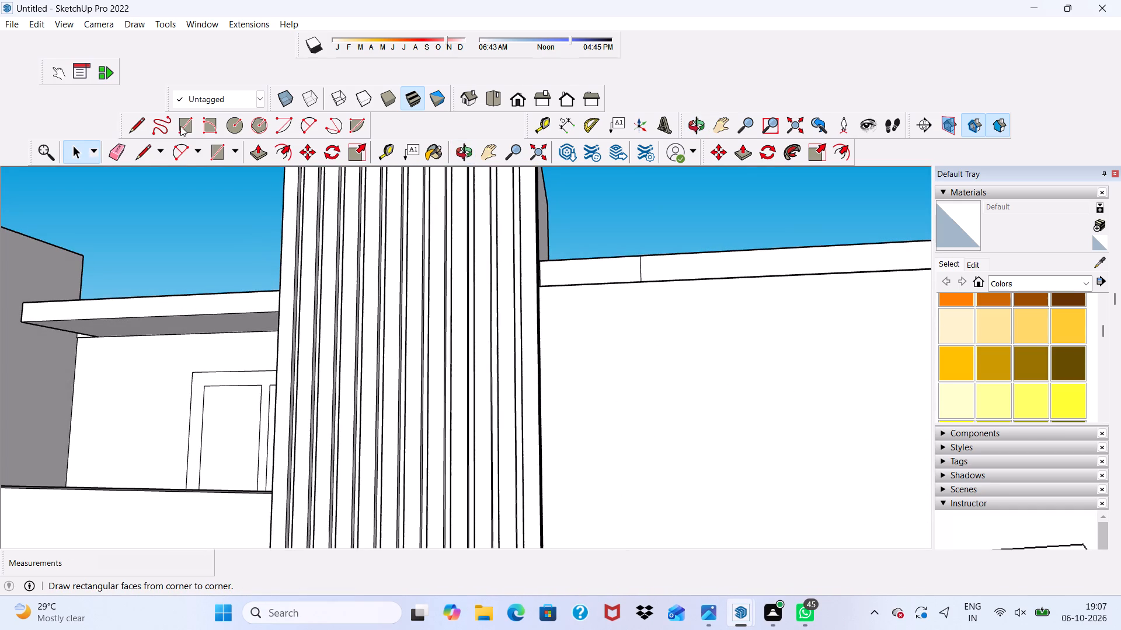
Push/Pull the upper front-room wall face beside the tall block outward 3'.
left_click(662, 349)
scroll(521, 293, "down", 4)
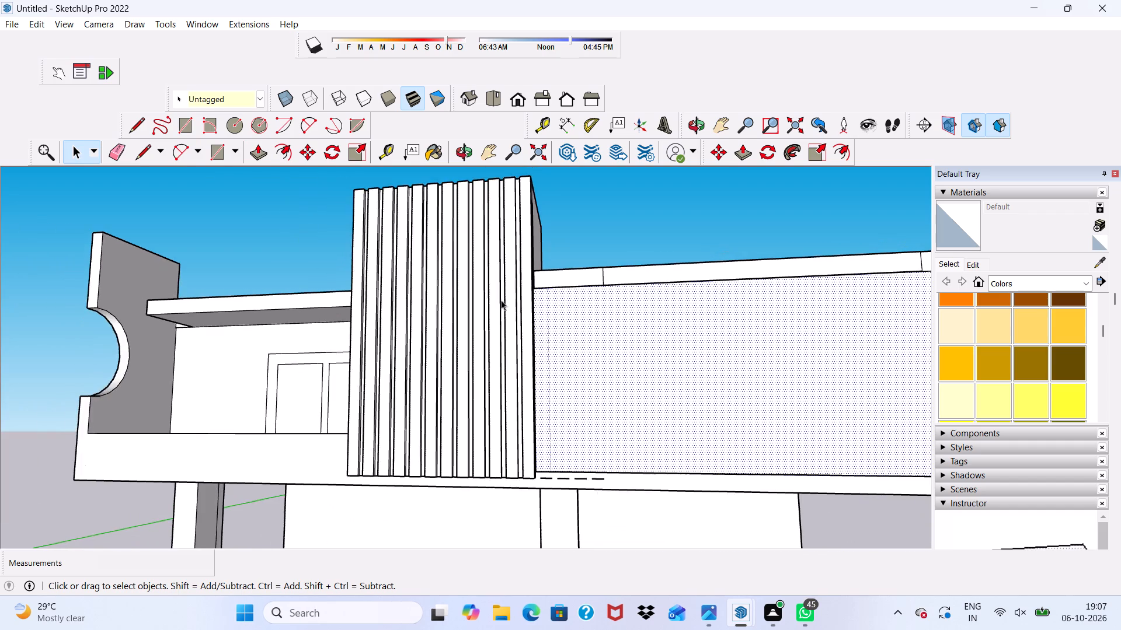
scroll(465, 270, "down", 2)
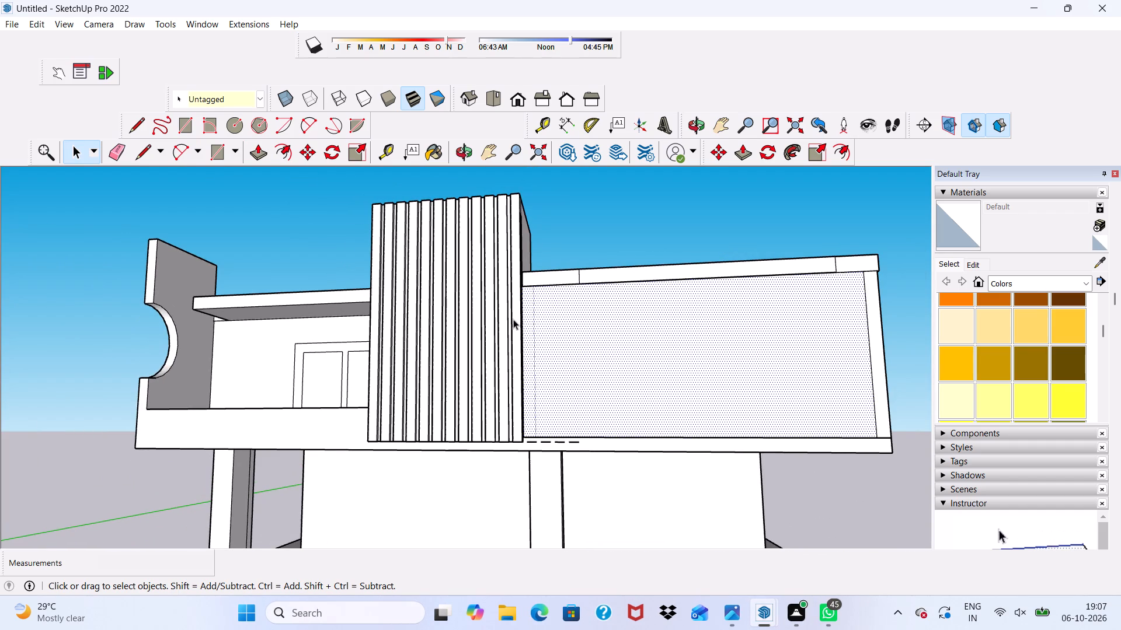
left_click_drag(250, 150, 269, 171)
left_click(253, 157)
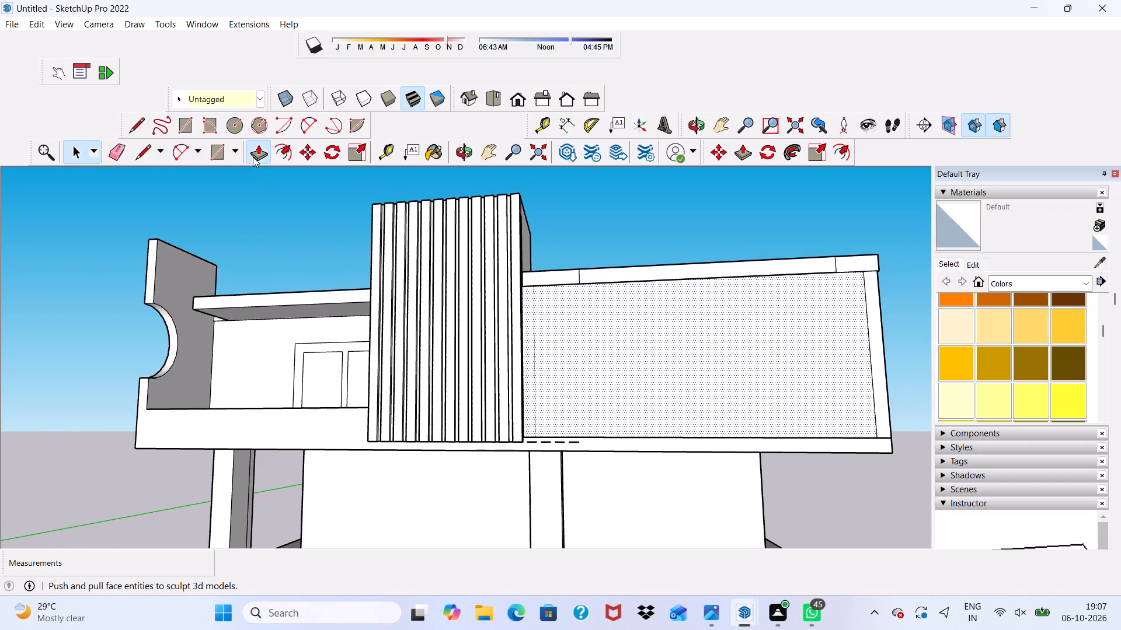
left_click(586, 368)
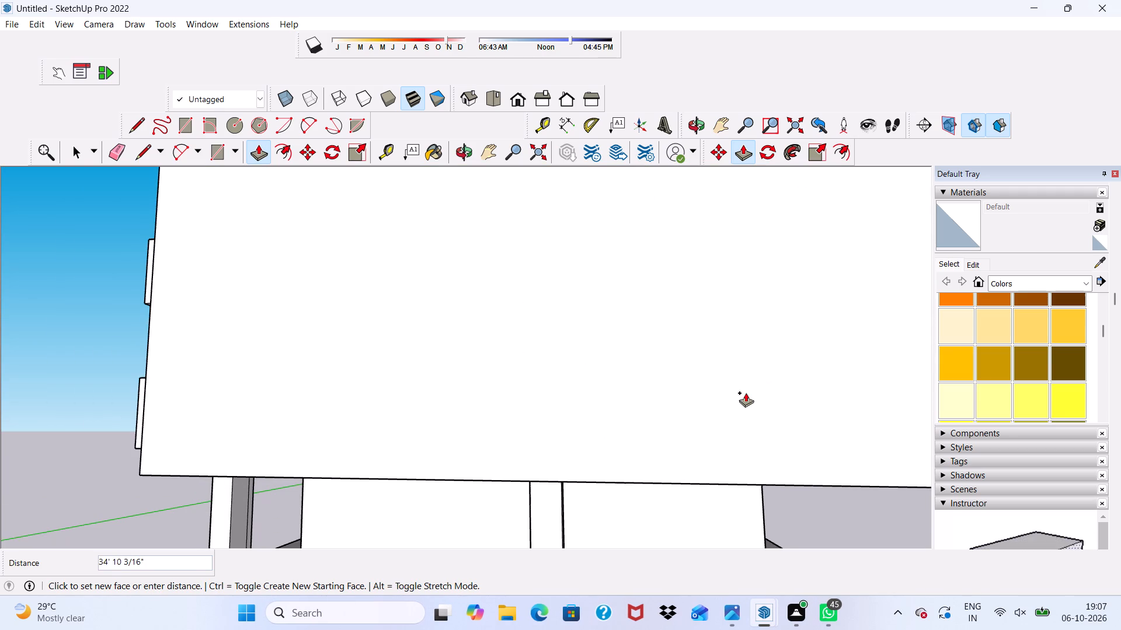
scroll(746, 393, "down", 2)
scroll(873, 408, "down", 3)
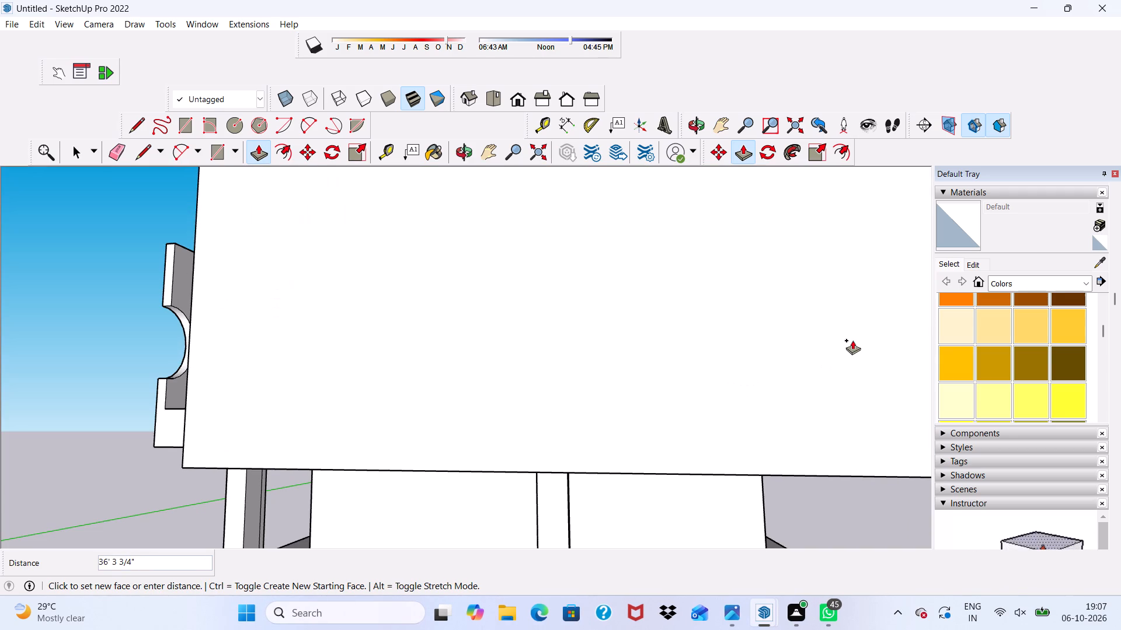
type("3'")
key("Return")
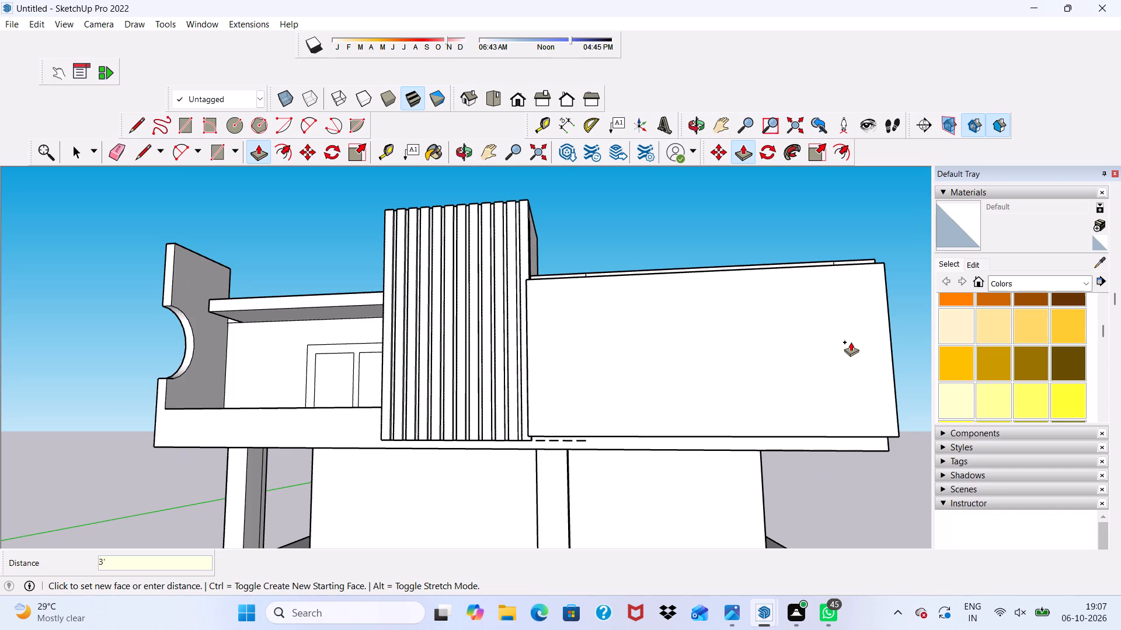
Push/Pull the projecting front-room wall face back inward about 1' 2 1/4".
scroll(555, 271, "up", 2)
scroll(551, 285, "down", 1)
middle_click_drag(551, 285, 641, 296)
key("space")
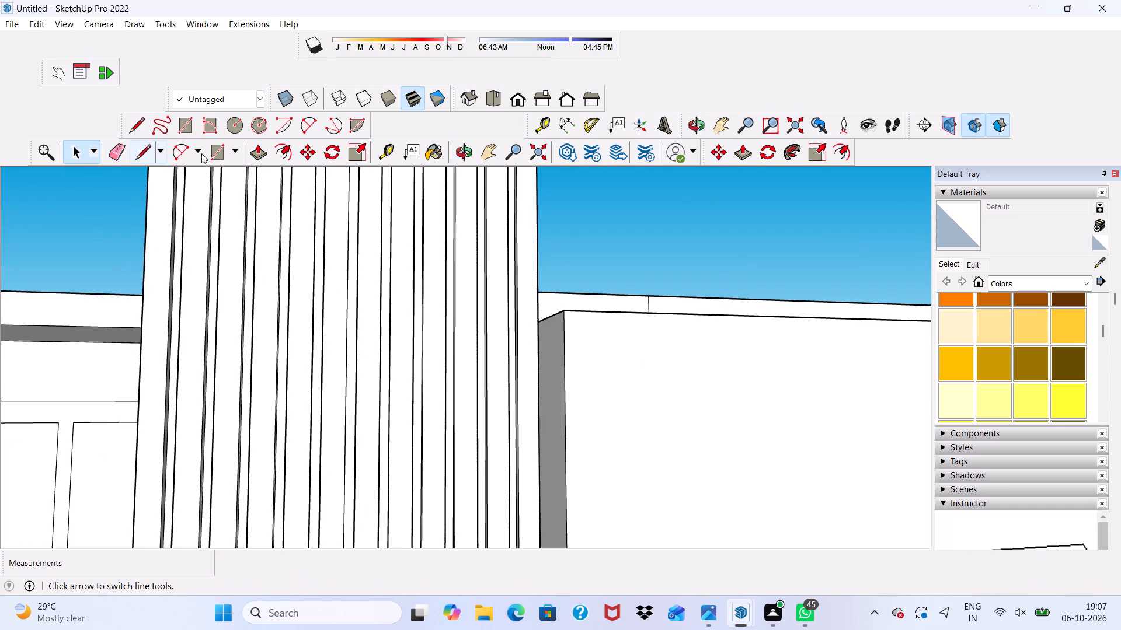
left_click_drag(255, 152, 263, 159)
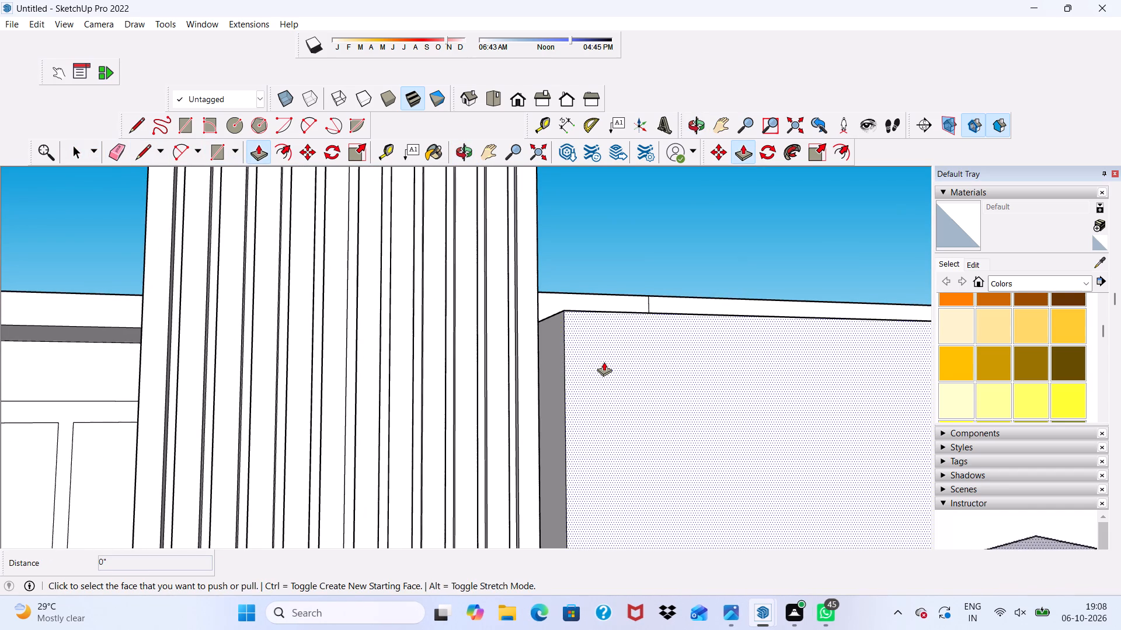
left_click_drag(604, 362, 567, 352)
key("ctrl+z")
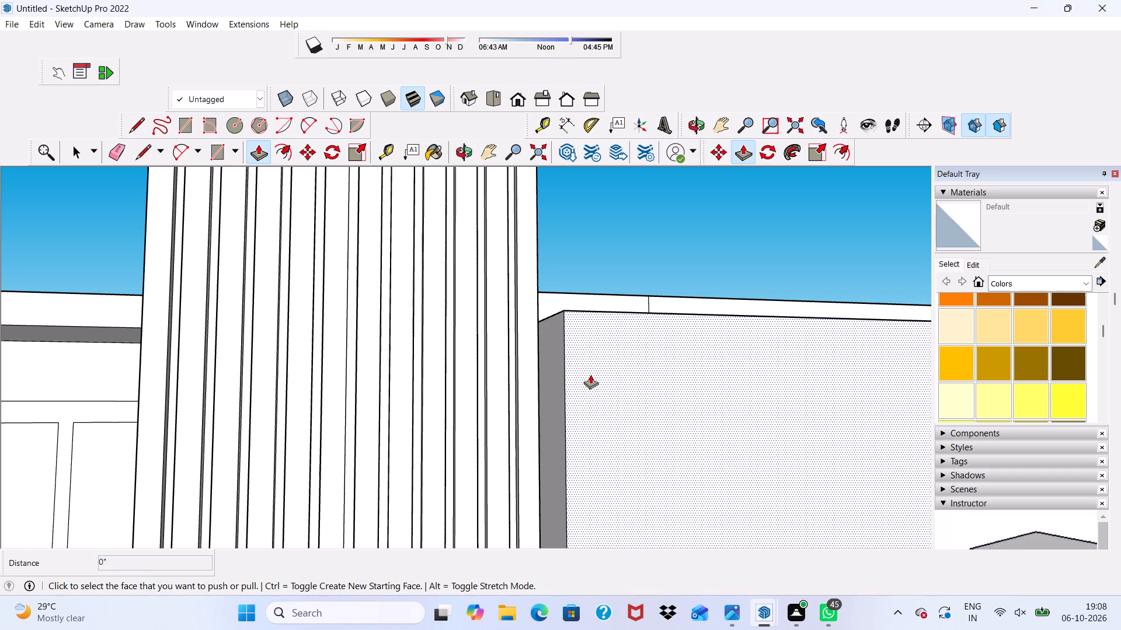
left_click_drag(590, 374, 559, 334)
Push/Pull the underside of the projecting front-room wall beside the tall block downward about 5' 8".
scroll(549, 371, "down", 14)
middle_click_drag(624, 401, 589, 334)
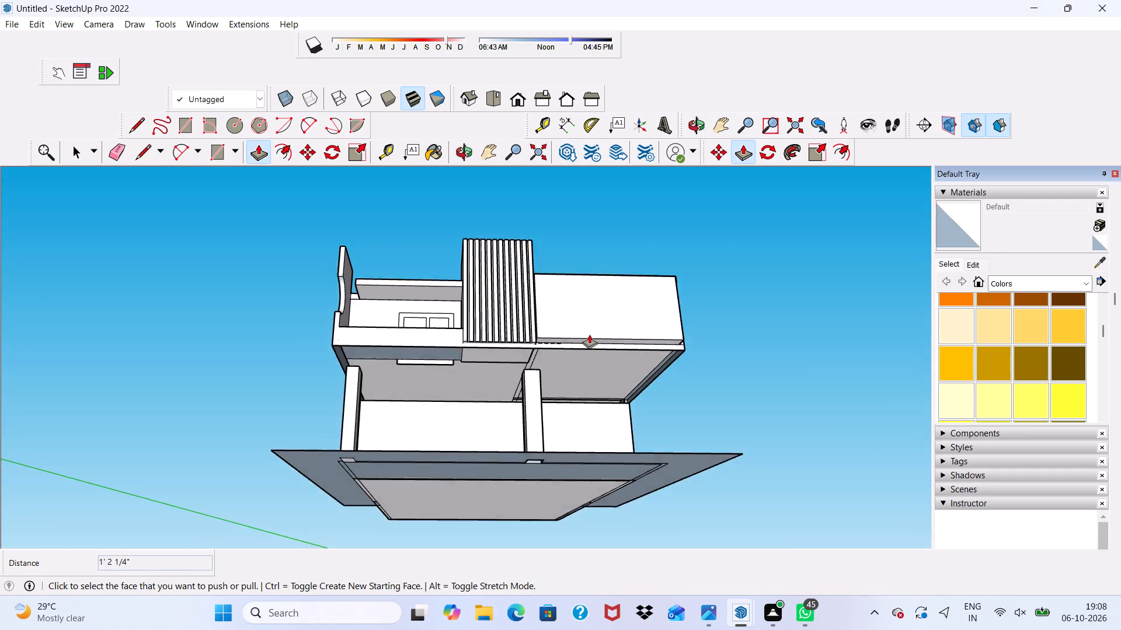
scroll(589, 334, "up", 9)
left_click(578, 347)
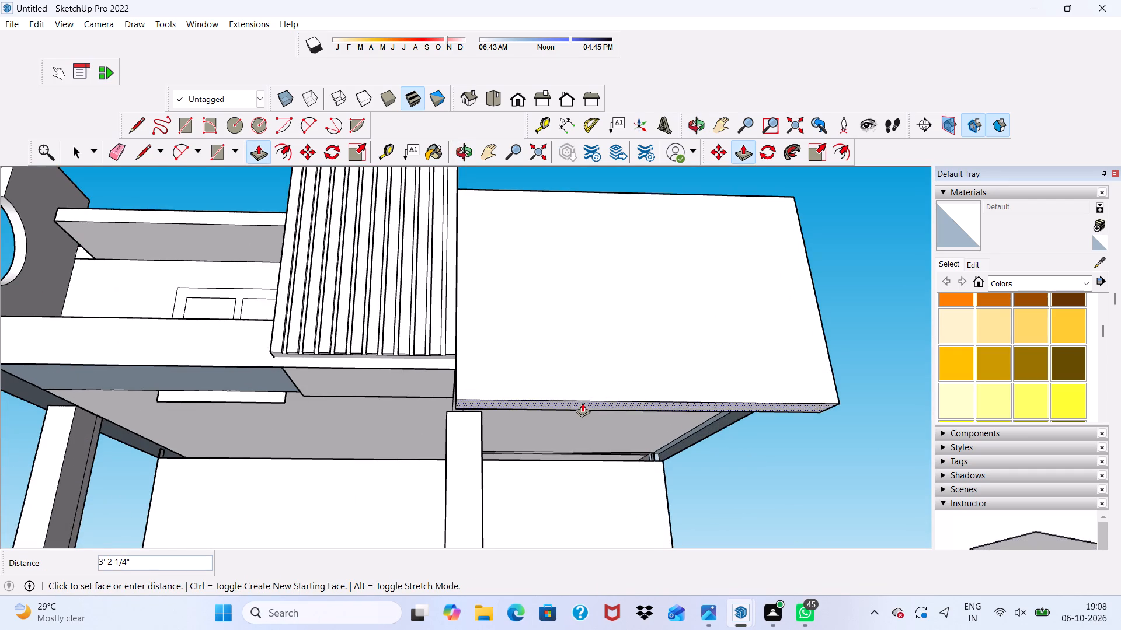
scroll(582, 402, "down", 9)
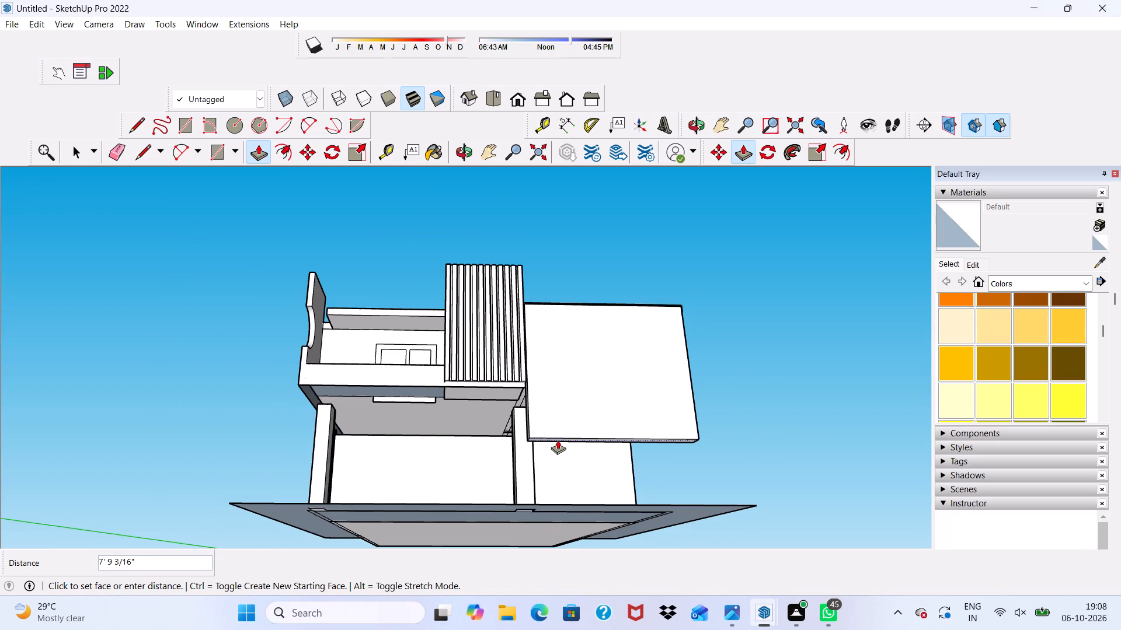
middle_click_drag(558, 440, 598, 512)
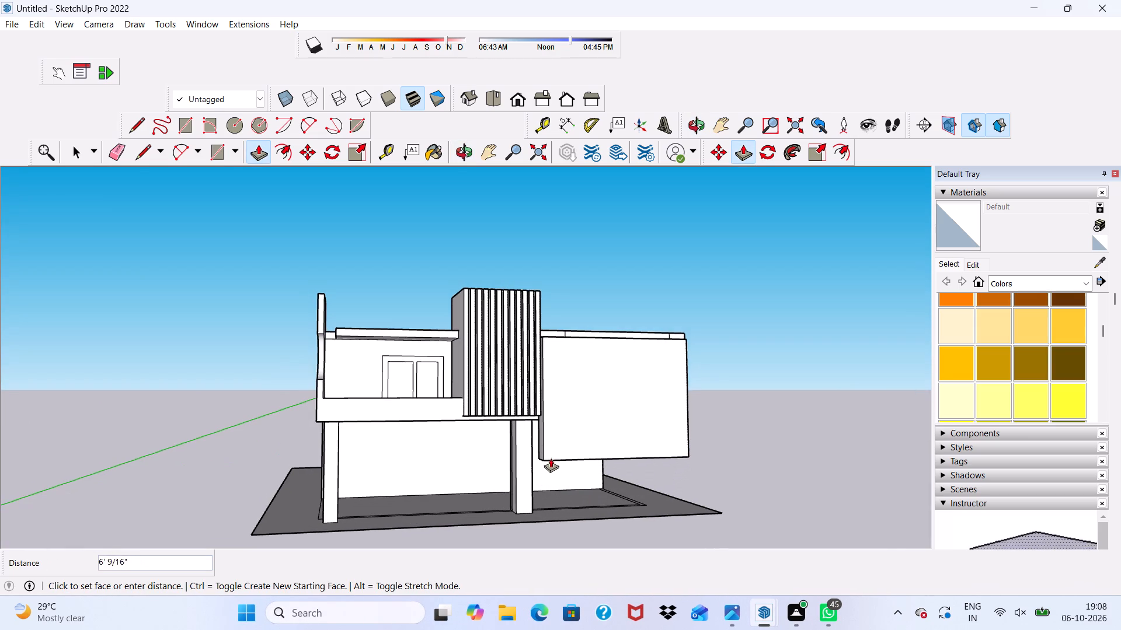
scroll(539, 457, "up", 4)
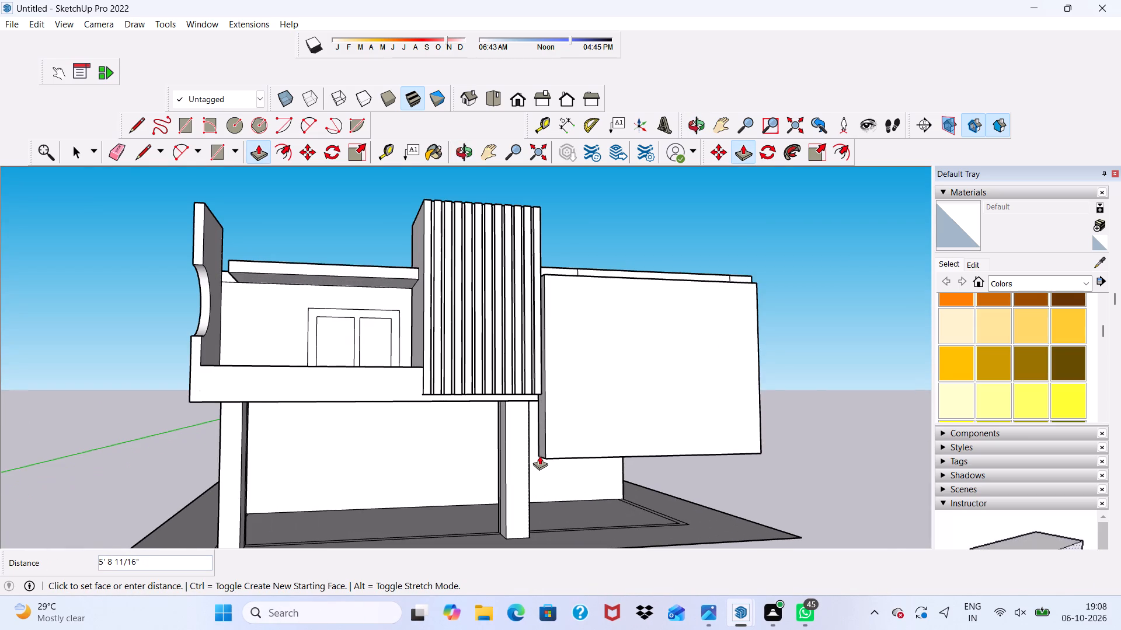
left_click(539, 455)
Erase the short cross edge on the projecting wall's top face at the end nearest the tall block.
scroll(558, 414, "down", 1)
middle_click_drag(558, 414, 429, 494)
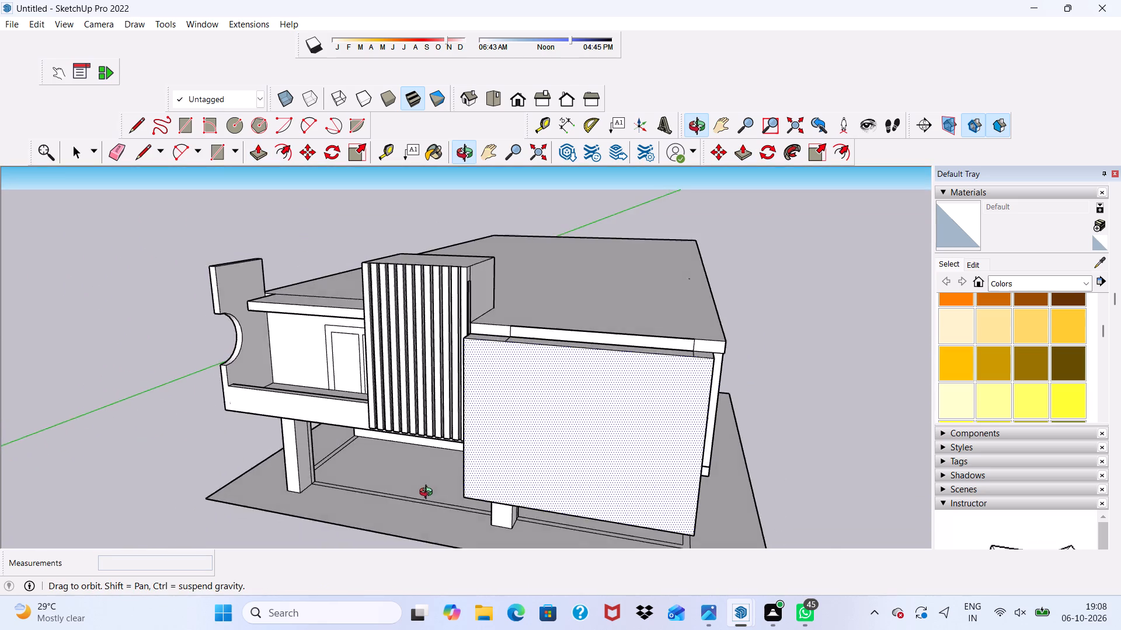
middle_click_drag(429, 494, 305, 514)
scroll(429, 344, "up", 3)
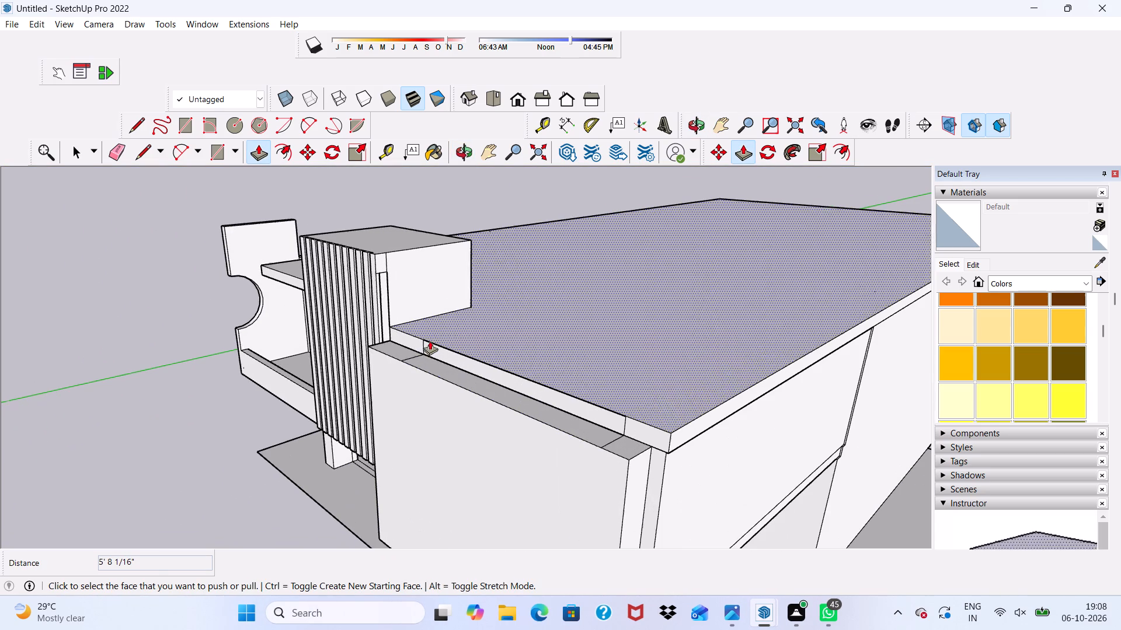
key("space")
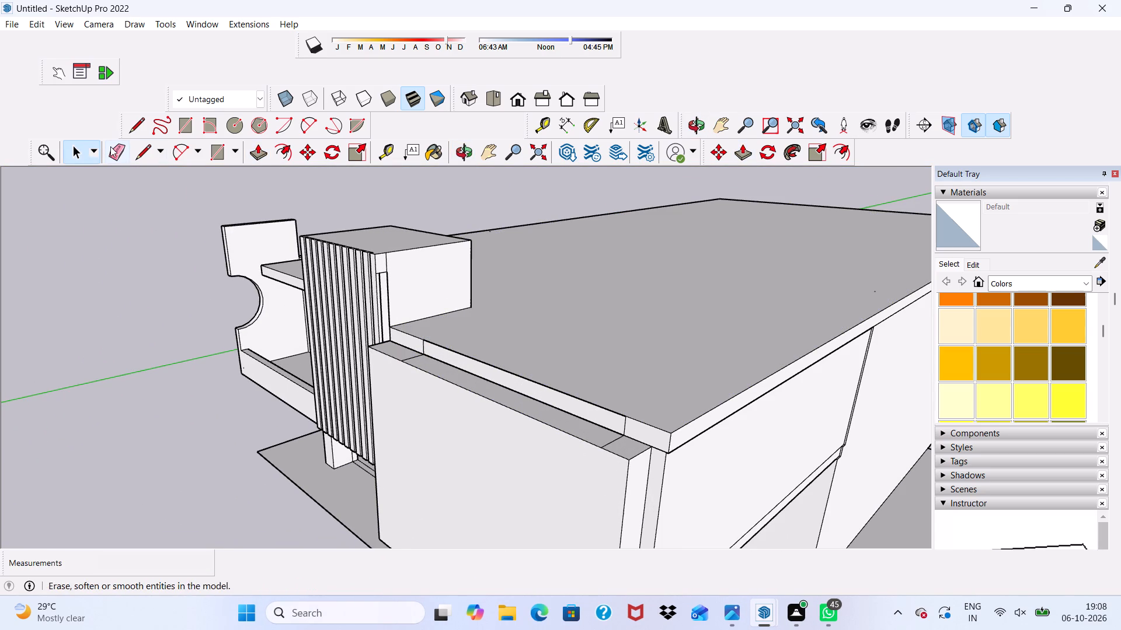
left_click(113, 152)
scroll(474, 384, "up", 4)
left_click_drag(384, 346, 392, 360)
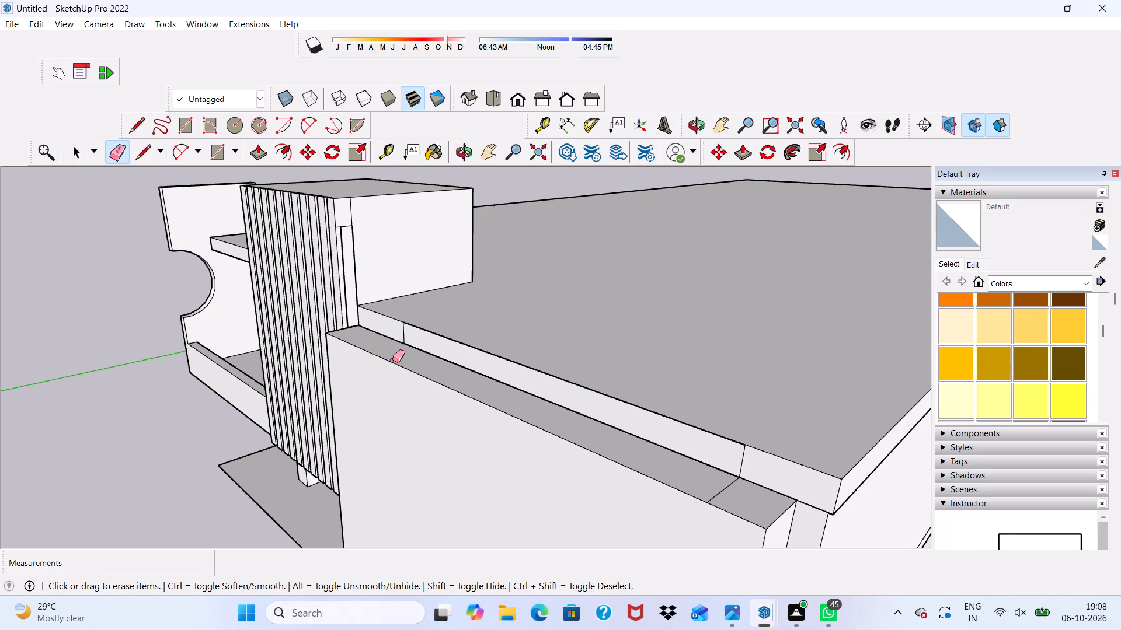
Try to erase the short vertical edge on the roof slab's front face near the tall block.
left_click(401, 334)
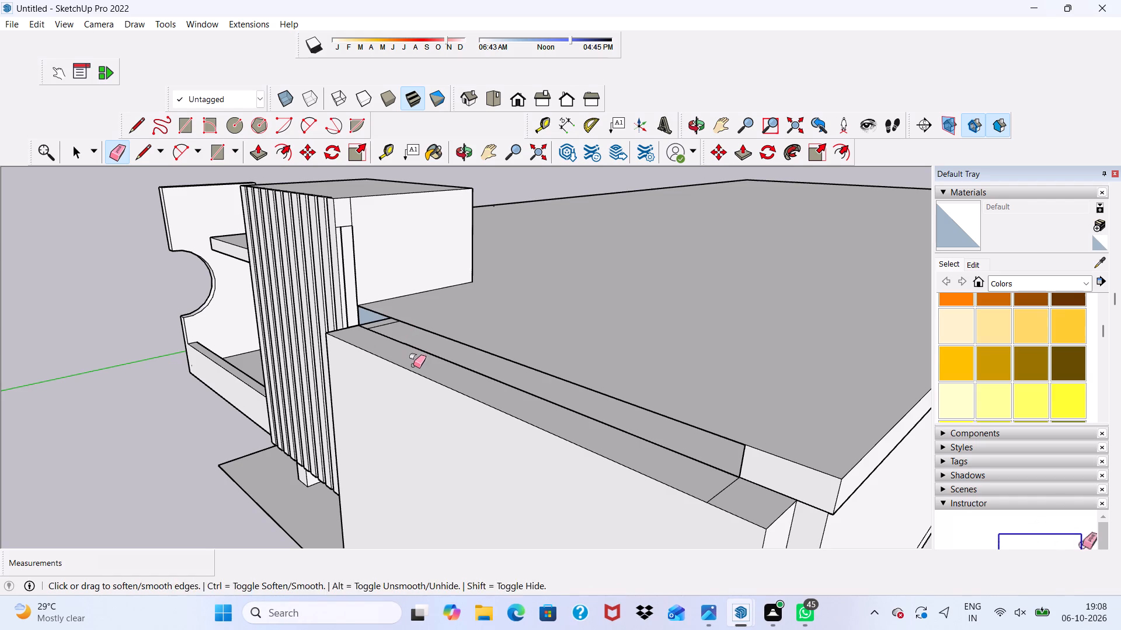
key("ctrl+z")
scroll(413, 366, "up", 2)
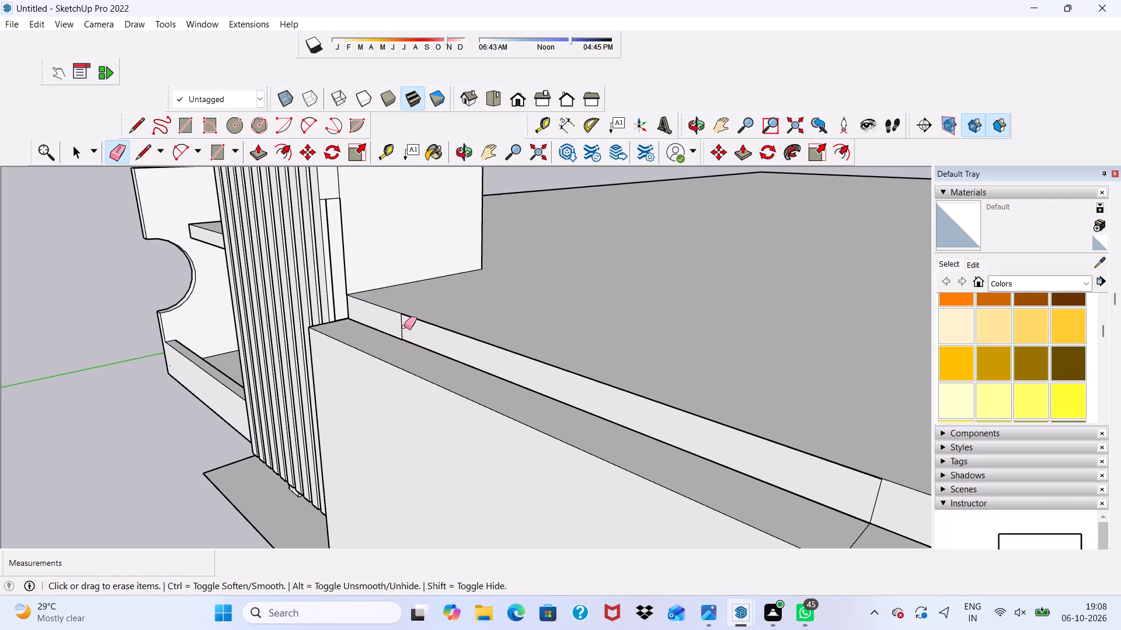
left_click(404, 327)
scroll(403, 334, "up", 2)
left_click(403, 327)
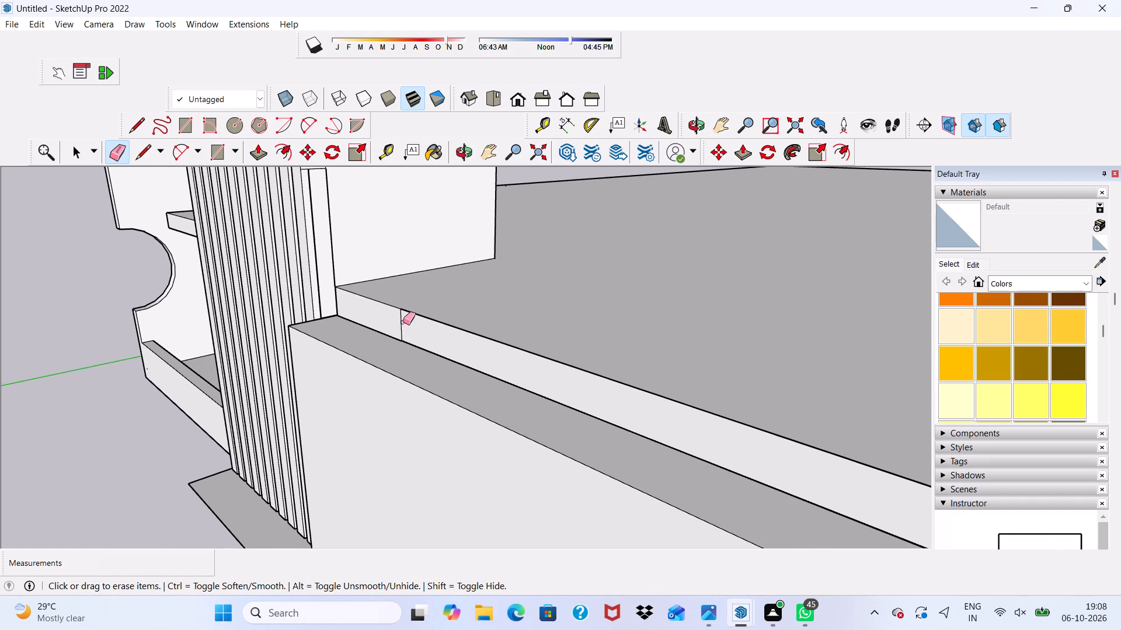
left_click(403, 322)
Erase the remaining cross edge on the projecting wall's top face at its outer end.
scroll(256, 405, "down", 4)
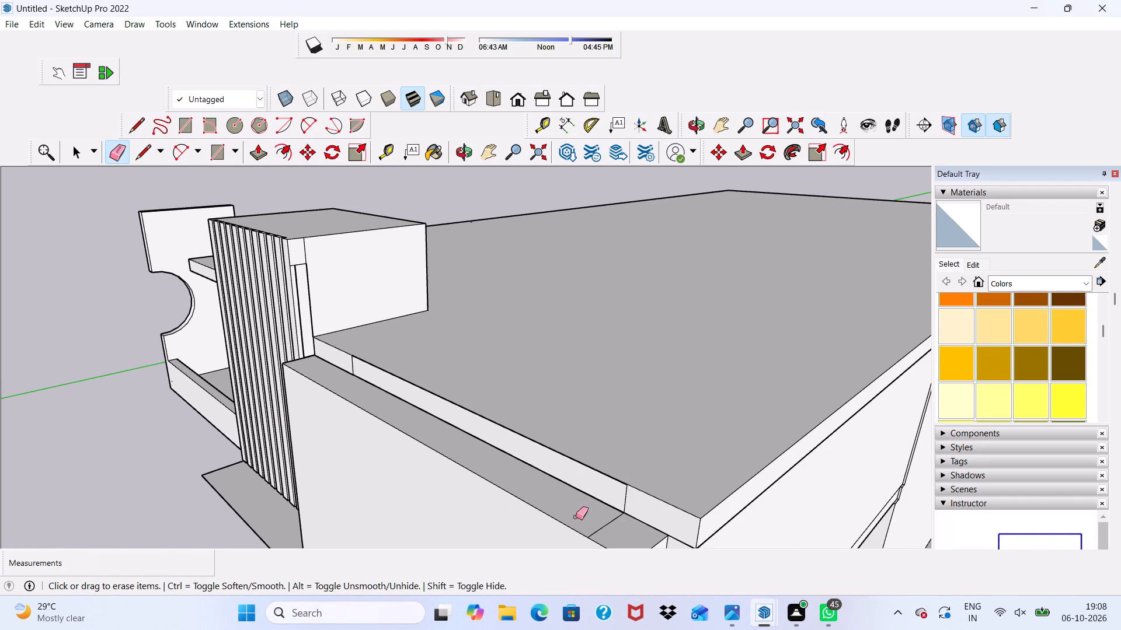
left_click_drag(600, 527, 605, 532)
key("space")
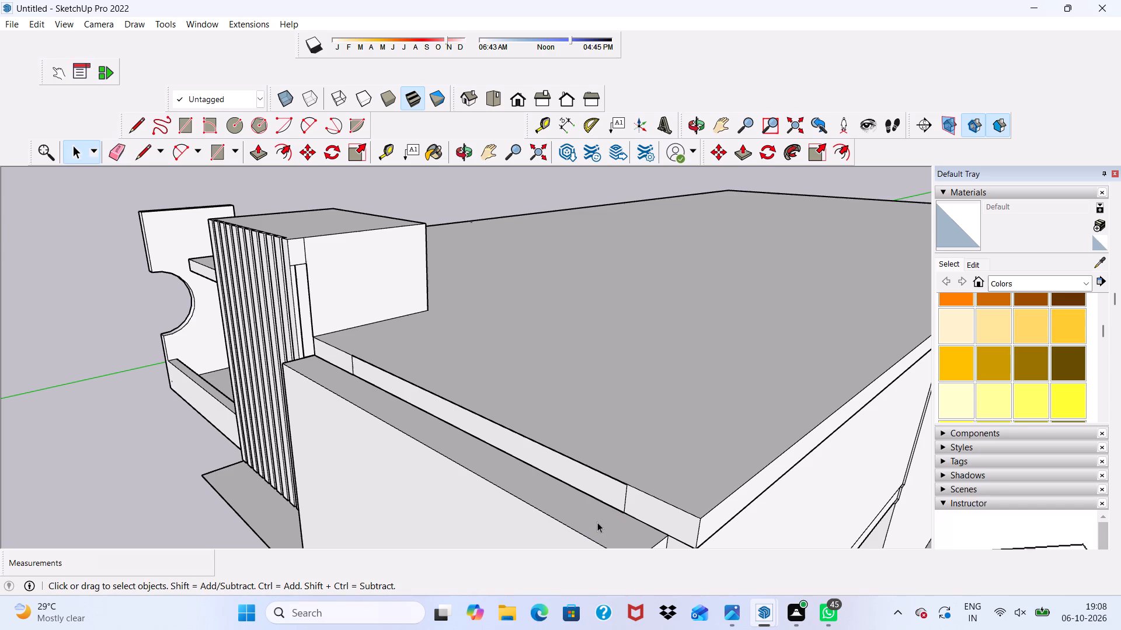
Push/Pull the projecting wall's top face upward about 15' 9 1/2", well above the roof slab.
left_click(567, 508)
left_click_drag(254, 145, 254, 150)
left_click(483, 446)
scroll(494, 324, "down", 1)
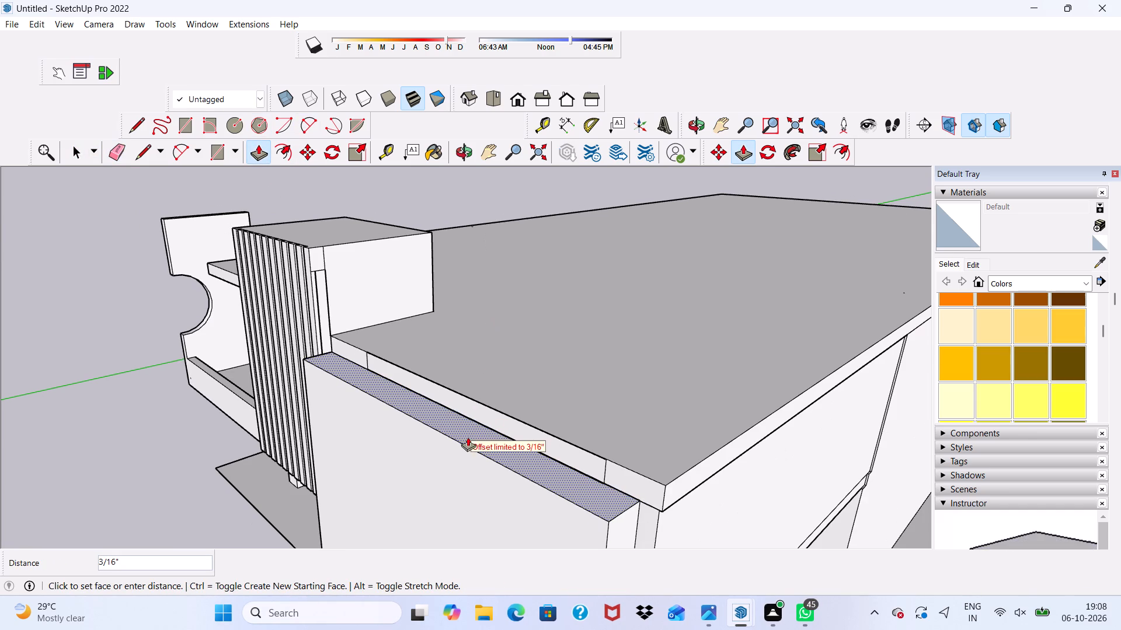
scroll(455, 415, "down", 6)
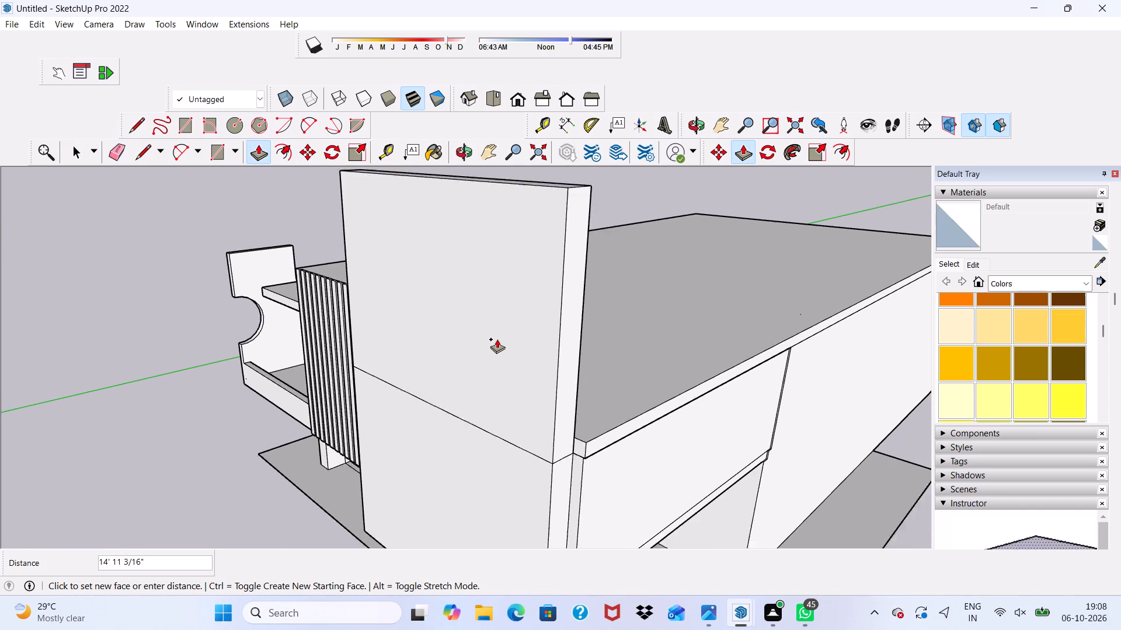
scroll(497, 339, "down", 1)
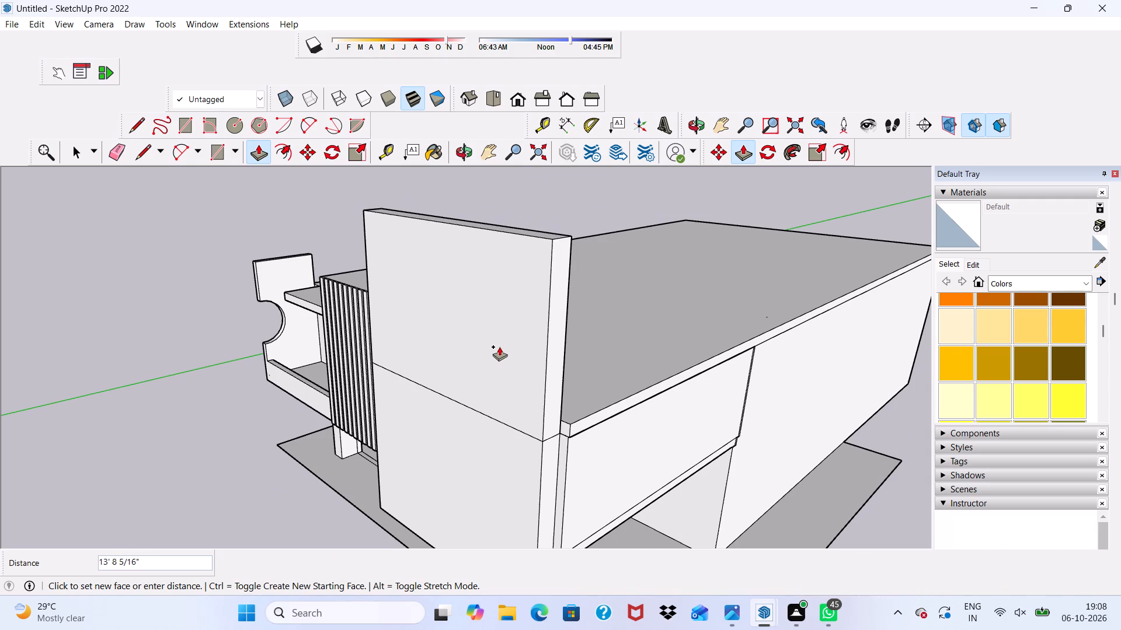
middle_click_drag(500, 346, 674, 317)
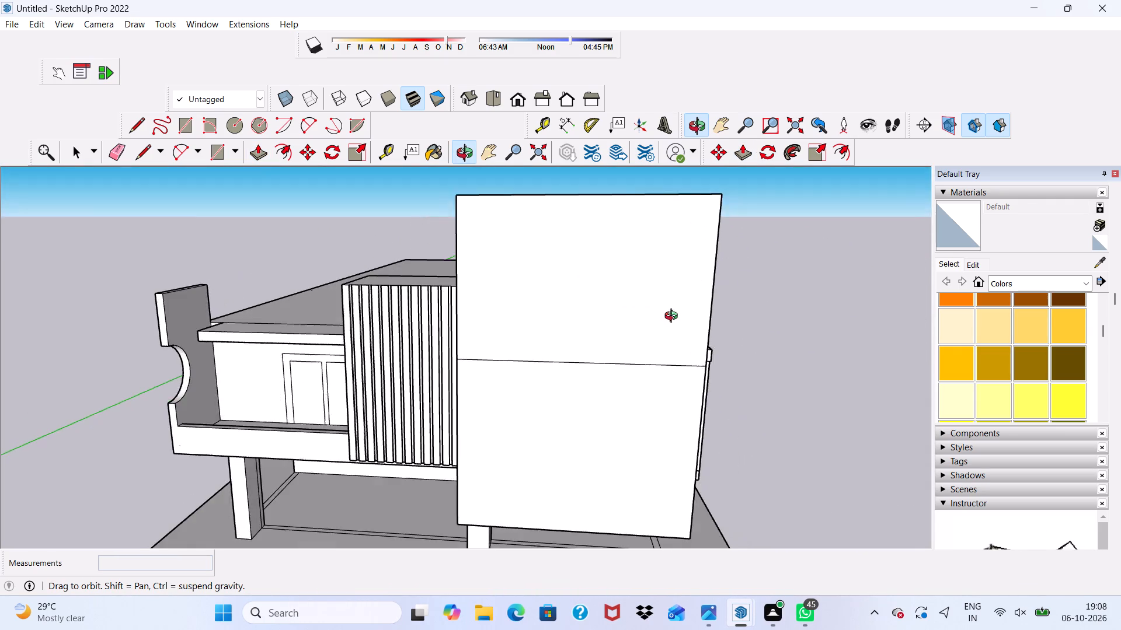
middle_click_drag(674, 317, 712, 310)
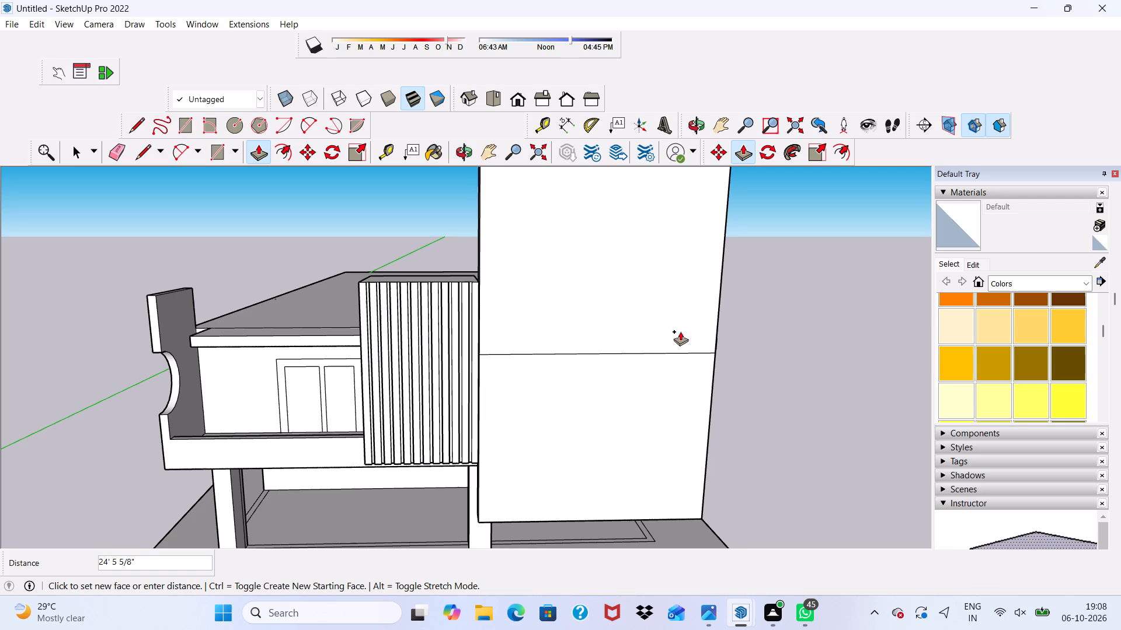
scroll(609, 291, "down", 9)
scroll(577, 354, "down", 1)
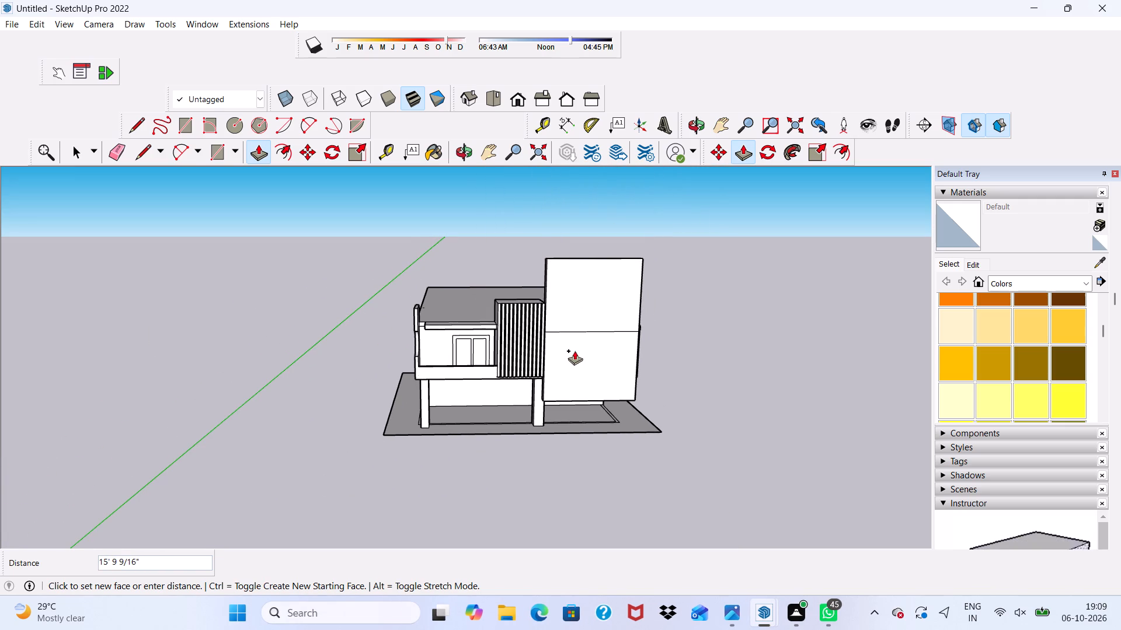
left_click(575, 351)
Erase the horizontal seam lines across the front face and narrow outer side of the raised front wall.
key("space")
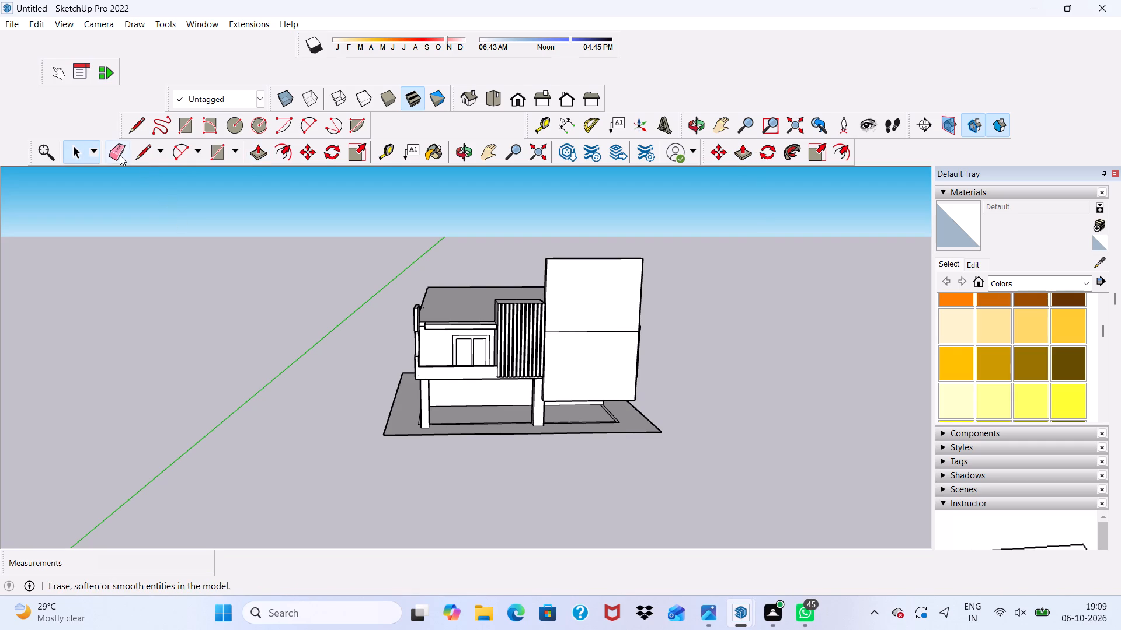
left_click(119, 155)
left_click_drag(560, 320, 562, 336)
scroll(608, 338, "up", 3)
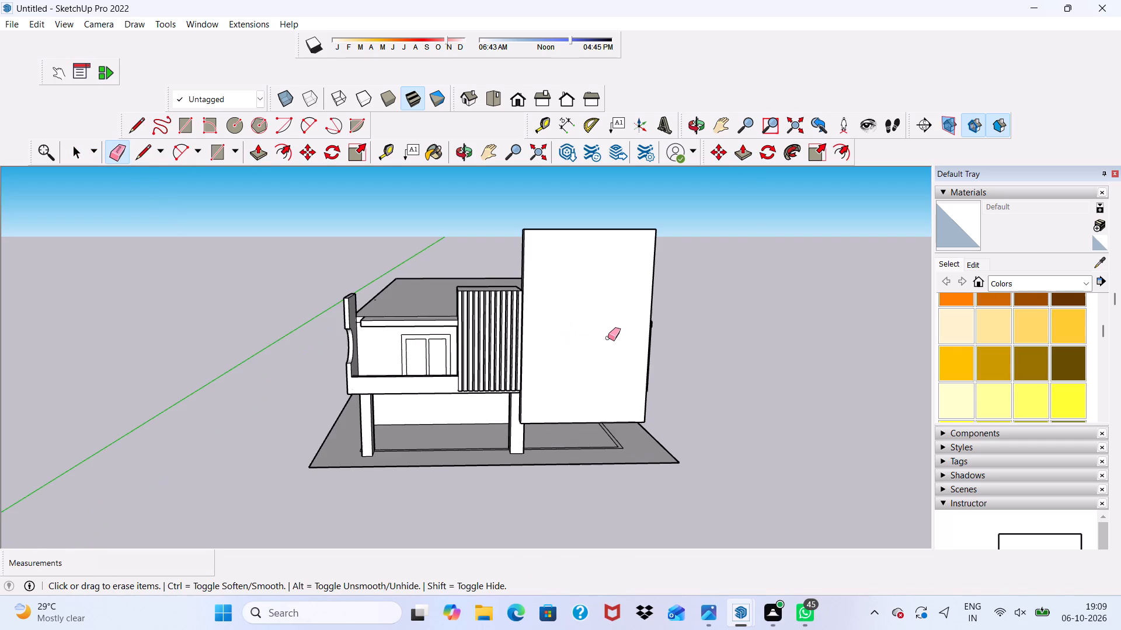
middle_click_drag(608, 338, 601, 338)
scroll(681, 327, "down", 2)
middle_click_drag(681, 327, 643, 382)
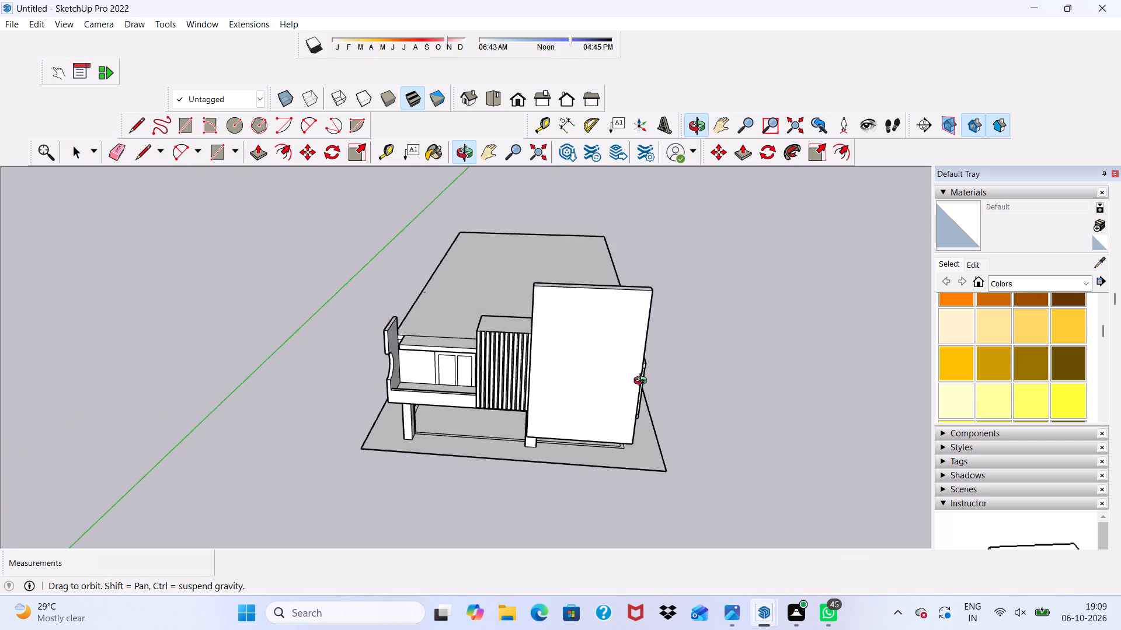
middle_click_drag(643, 382, 431, 334)
scroll(442, 352, "up", 7)
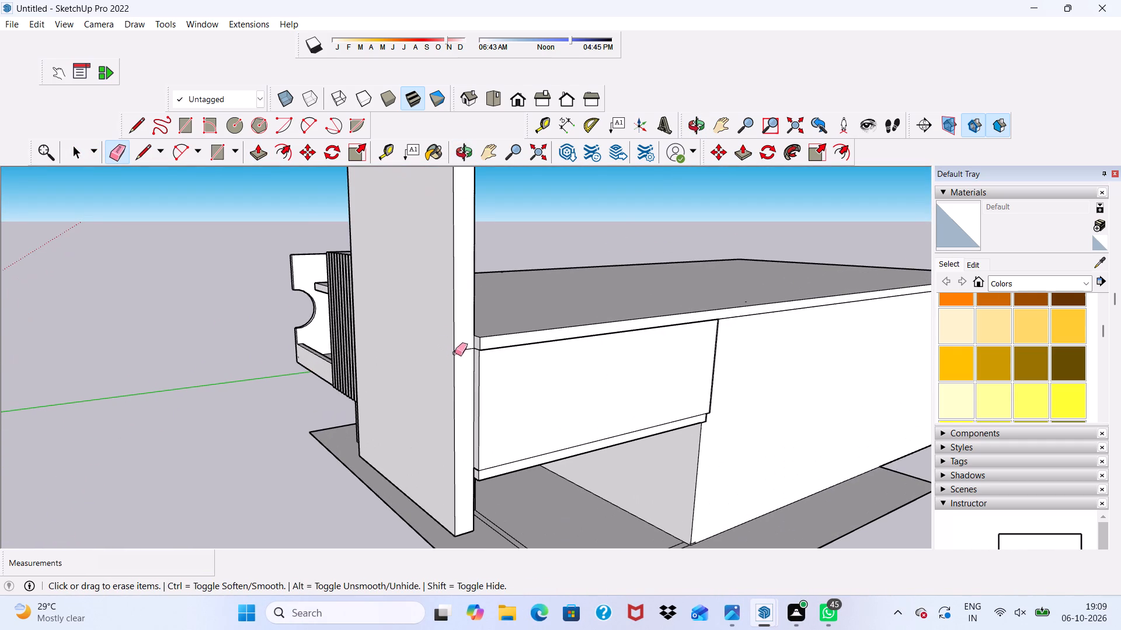
left_click_drag(466, 348, 472, 355)
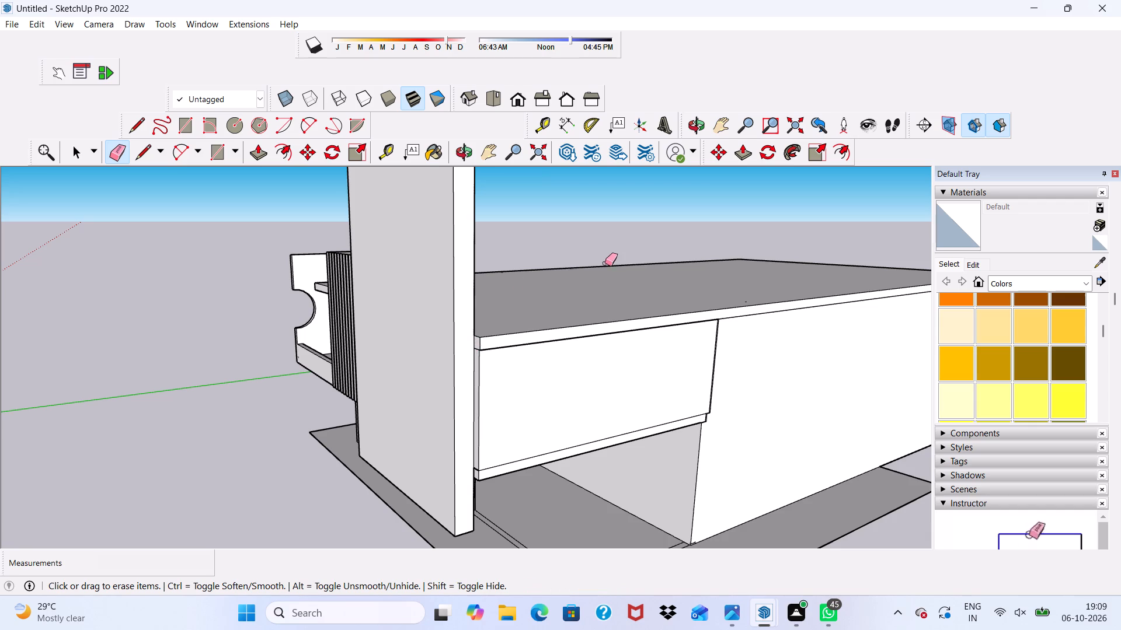
Push/Pull the raised front wall's narrow outer side face outward 9" to align with the house's side wall.
key("space")
left_click(459, 318)
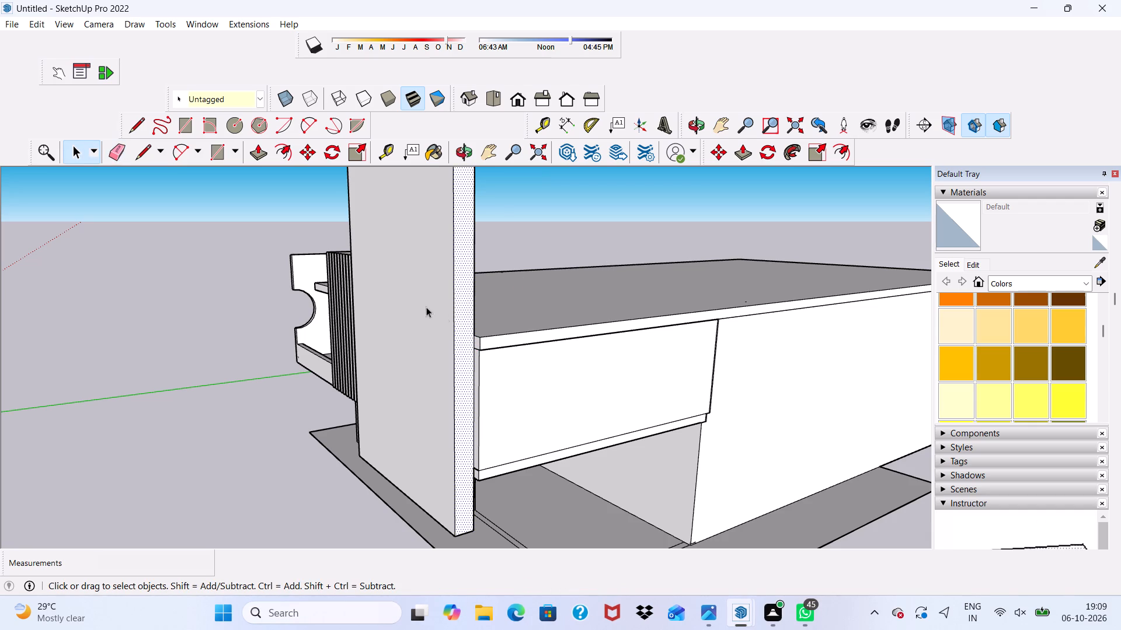
left_click(264, 156)
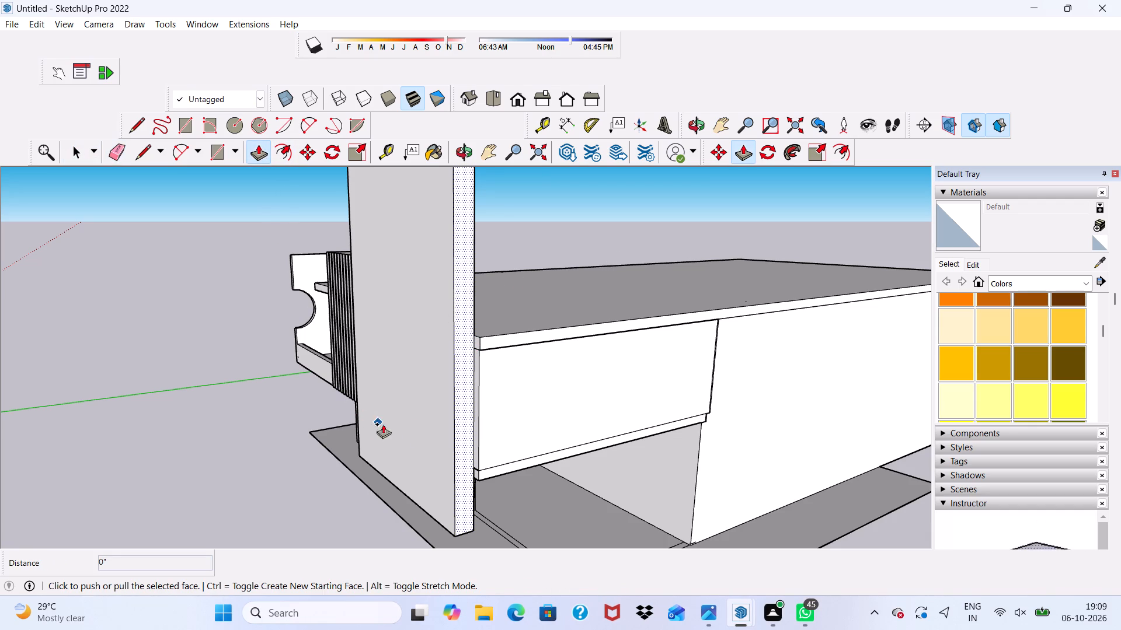
left_click(455, 441)
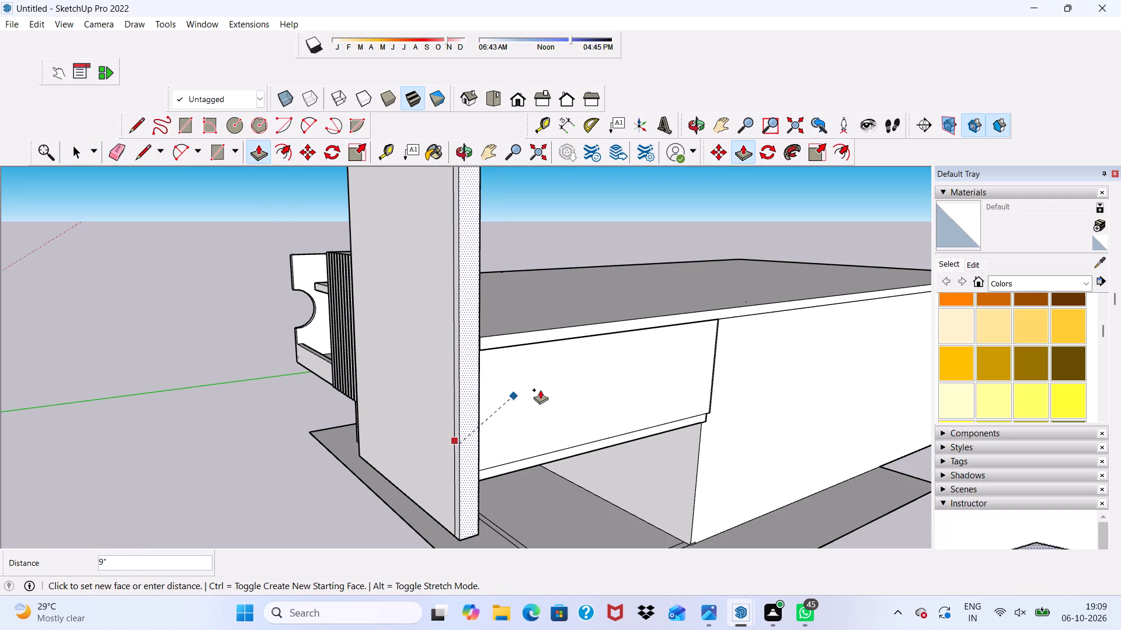
middle_click(545, 388)
middle_click_drag(545, 388, 497, 411)
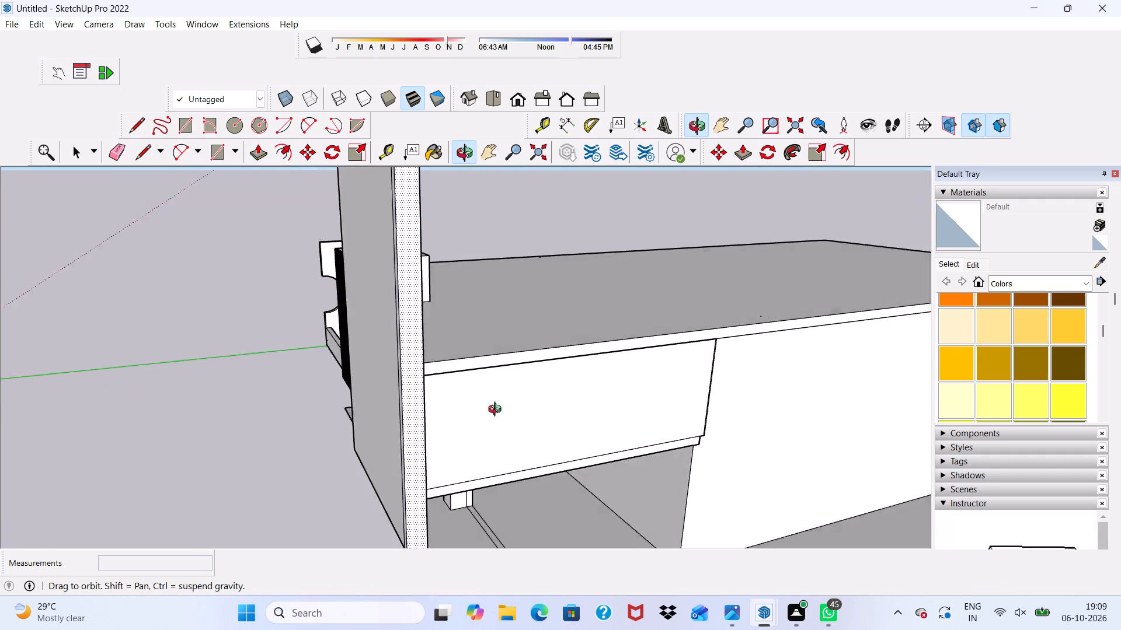
middle_click_drag(497, 411, 563, 385)
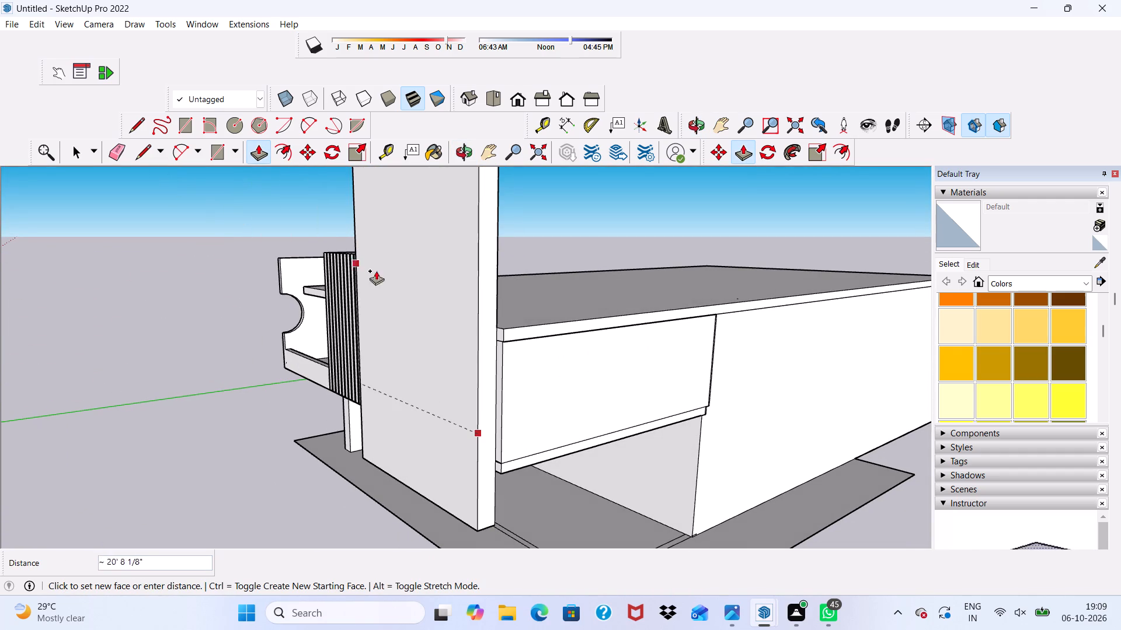
left_click(524, 383)
Erase the leftover vertical edges on the back face of the raised front wall above the roof.
scroll(524, 383, "down", 1)
middle_click_drag(524, 382, 330, 411)
key("space")
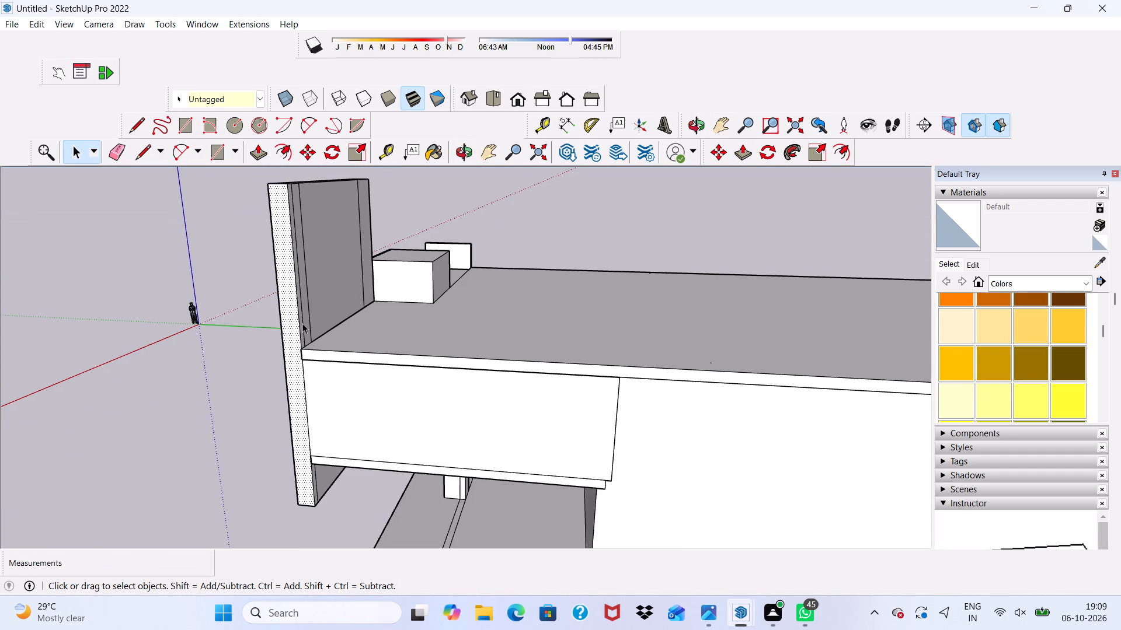
left_click(116, 153)
scroll(185, 215, "up", 2)
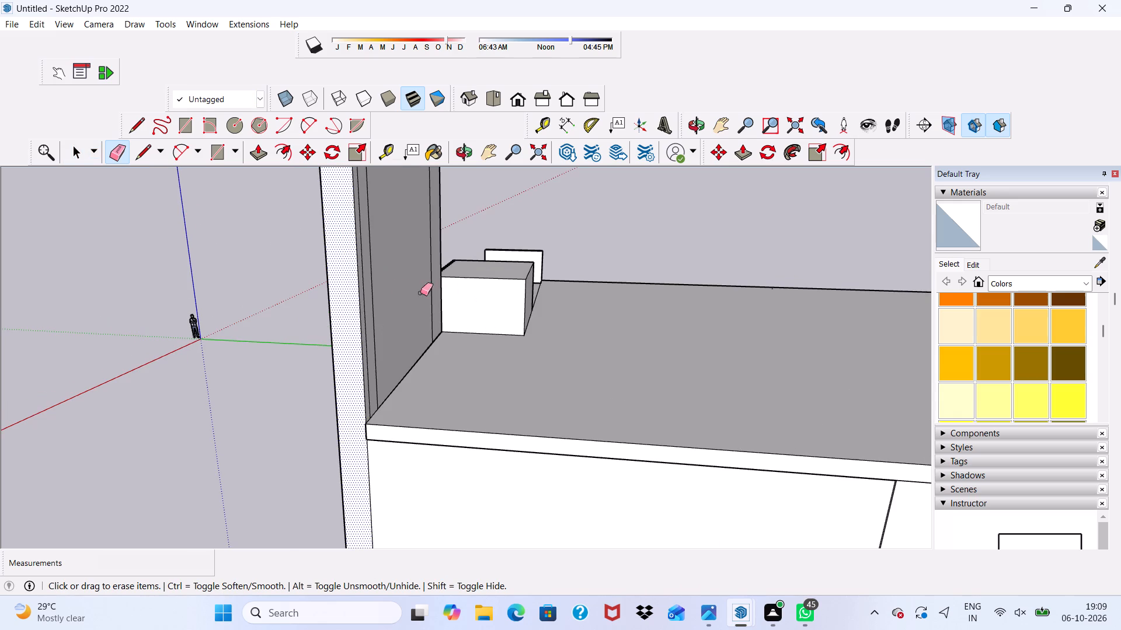
left_click_drag(365, 316, 372, 304)
scroll(372, 304, "down", 4)
scroll(434, 269, "up", 1)
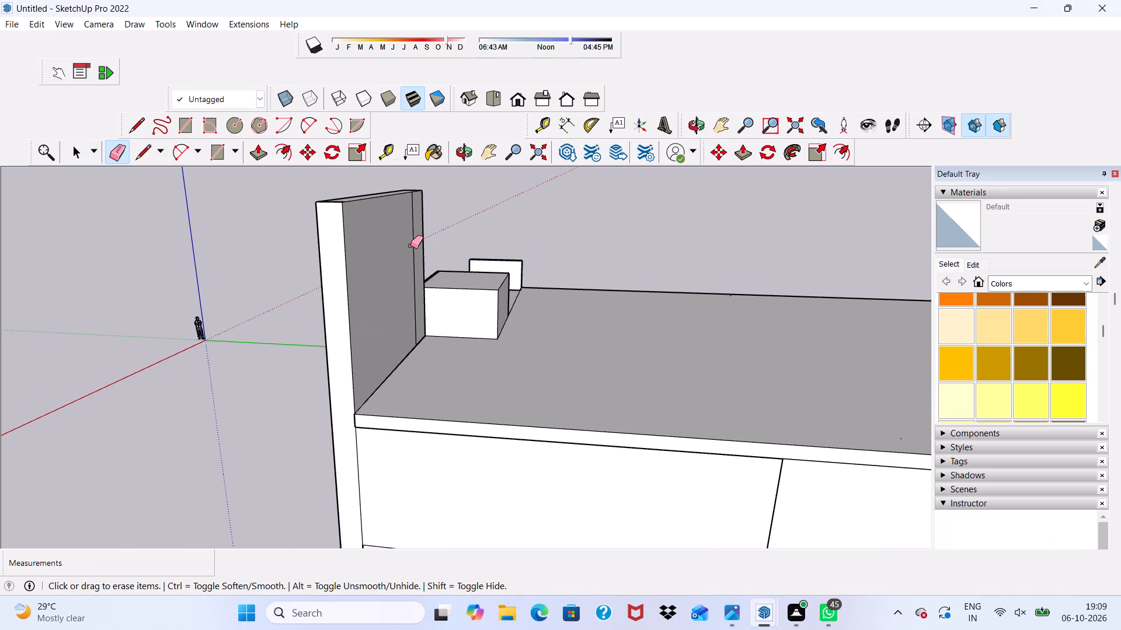
left_click_drag(410, 246, 414, 237)
Erase the vertical seam on the raised wall's front face near its outer side.
scroll(415, 405, "down", 3)
scroll(304, 381, "down", 1)
middle_click_drag(304, 381, 531, 384)
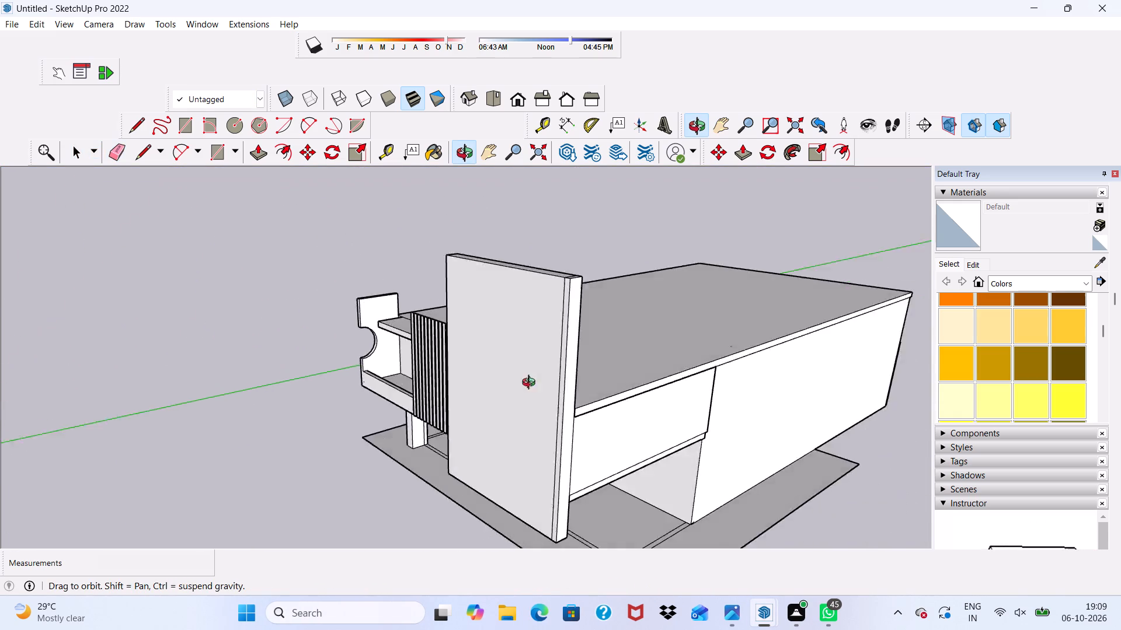
middle_click_drag(531, 384, 630, 401)
scroll(635, 396, "up", 3)
left_click(652, 345)
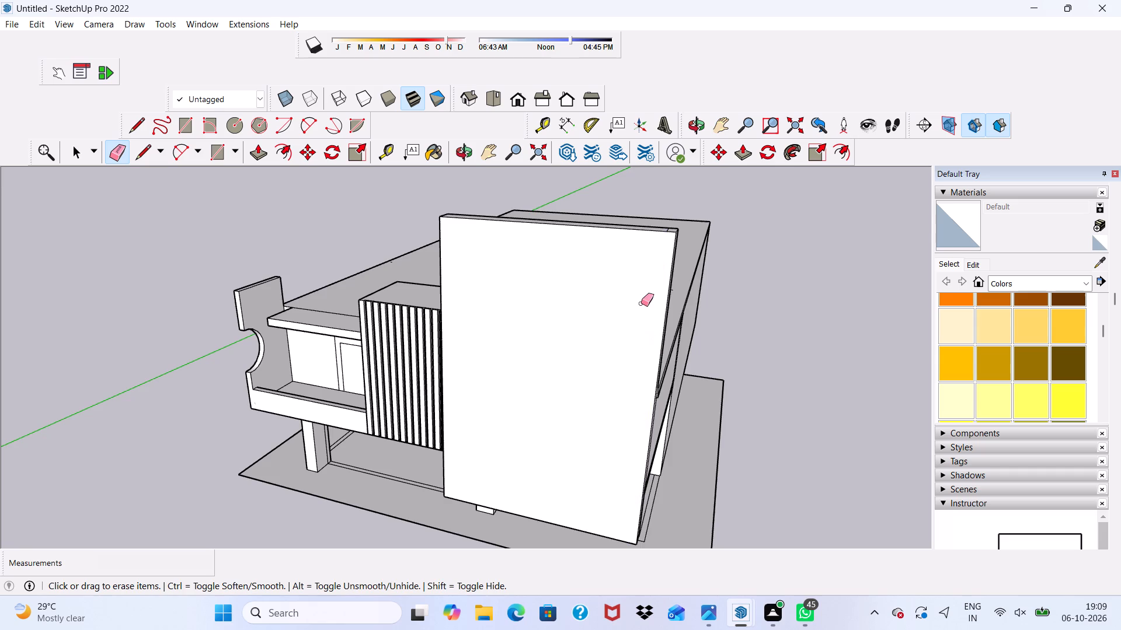
Inspect the raised front wall and the rest of the house from above, below and the sides for leftover edges.
middle_click_drag(642, 304, 629, 393)
scroll(647, 314, "down", 1)
scroll(644, 381, "up", 6)
left_click(676, 324)
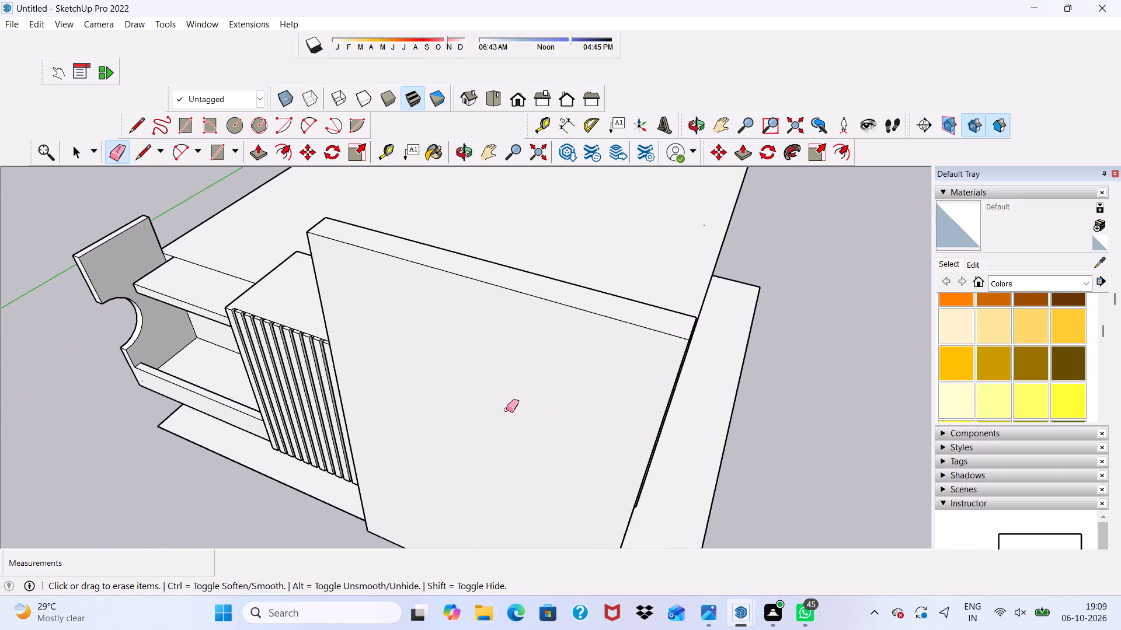
scroll(506, 409, "down", 9)
middle_click_drag(520, 358, 618, 142)
scroll(585, 443, "up", 7)
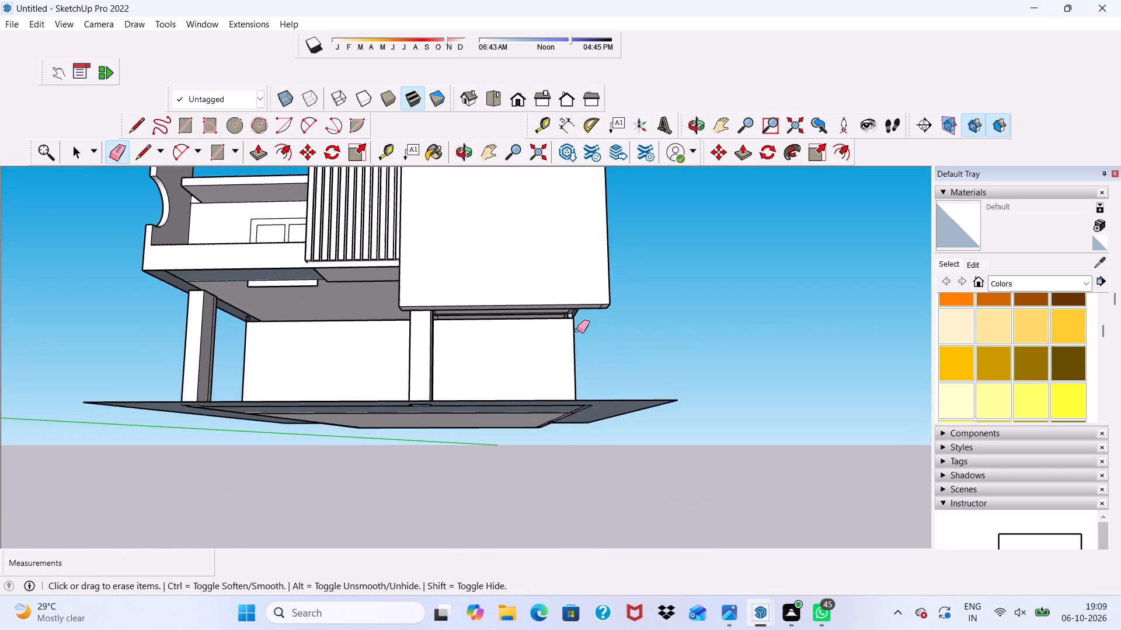
scroll(577, 330, "up", 5)
left_click(619, 303)
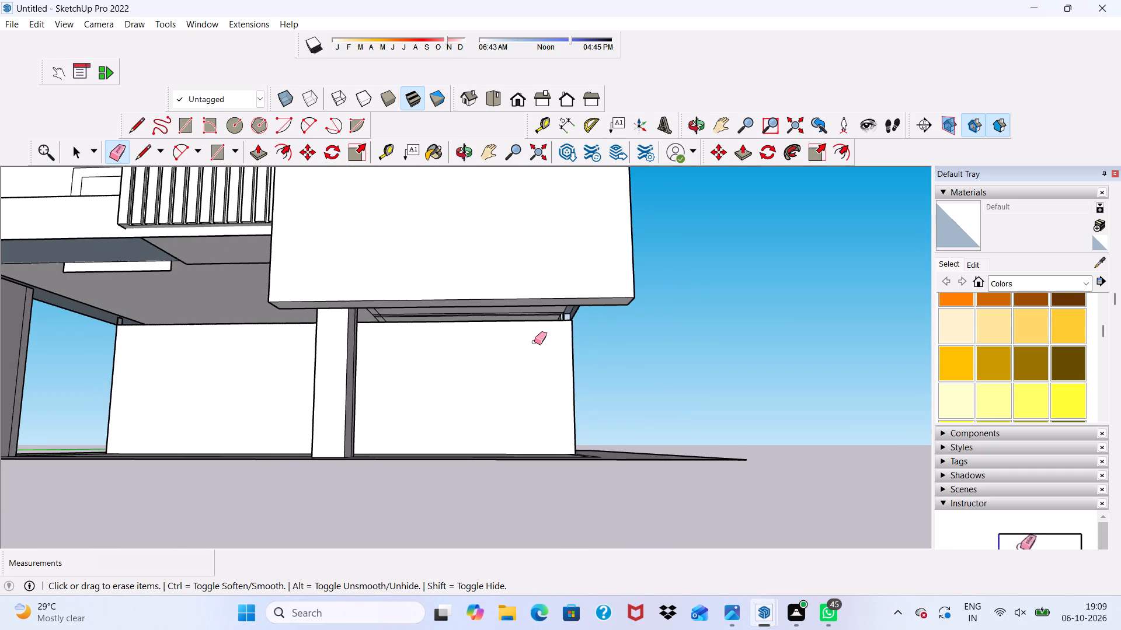
scroll(534, 342, "down", 9)
key("space")
scroll(490, 231, "down", 9)
scroll(492, 264, "up", 4)
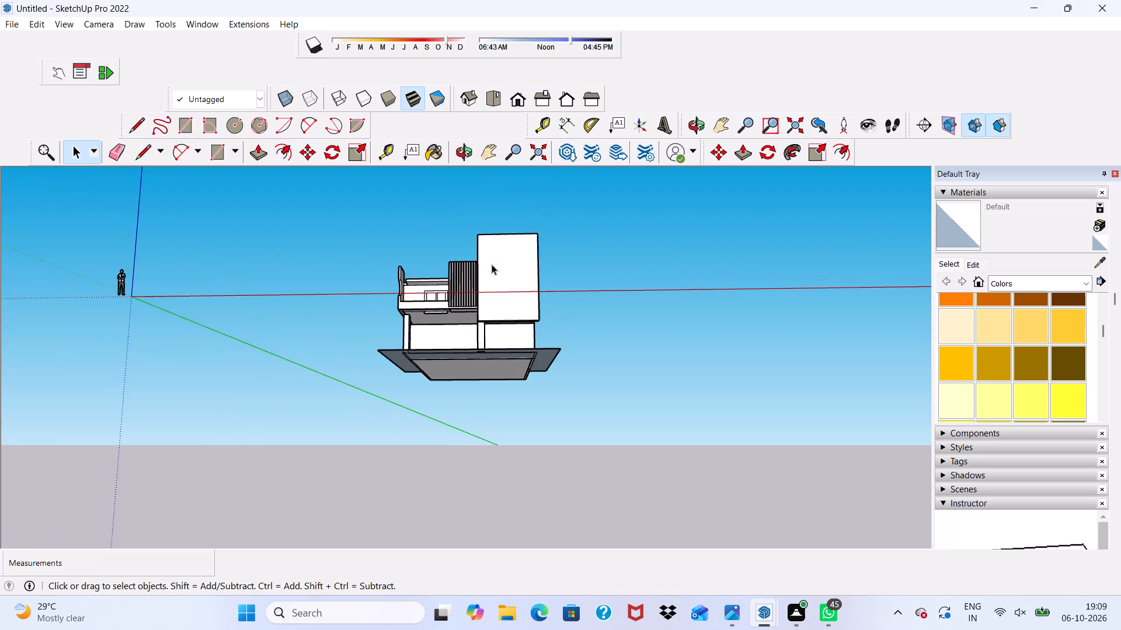
middle_click_drag(492, 264, 504, 337)
middle_click(503, 336)
scroll(477, 321, "up", 3)
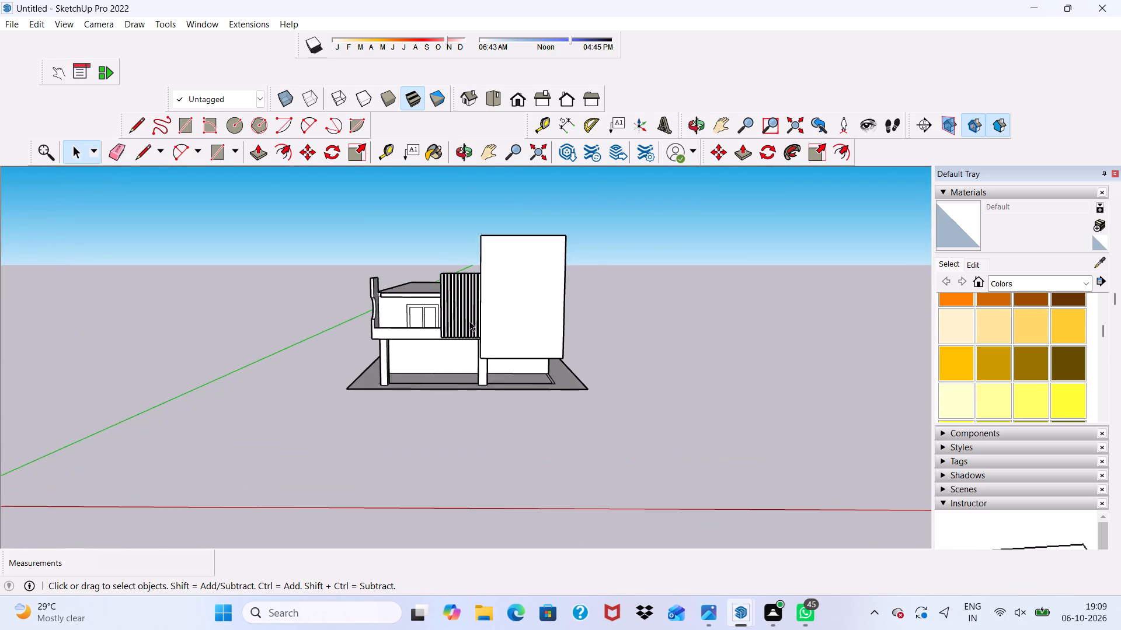
scroll(469, 321, "up", 5)
scroll(451, 299, "down", 4)
middle_click_drag(422, 321, 581, 342)
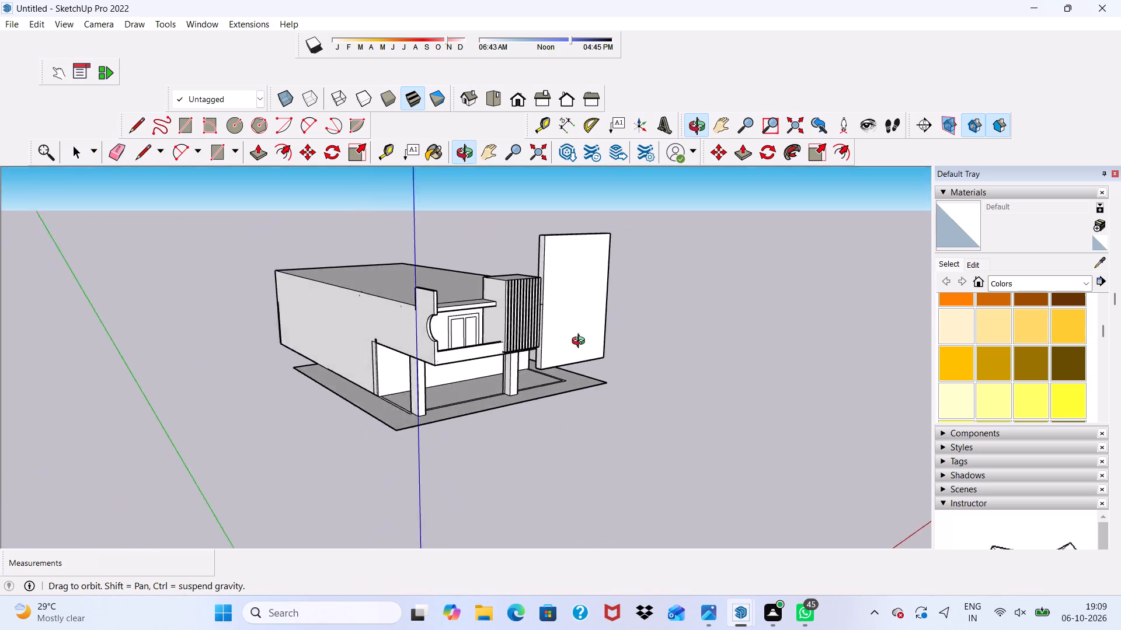
middle_click_drag(581, 342, 599, 370)
scroll(363, 285, "up", 6)
scroll(199, 468, "down", 7)
middle_click_drag(514, 397, 344, 313)
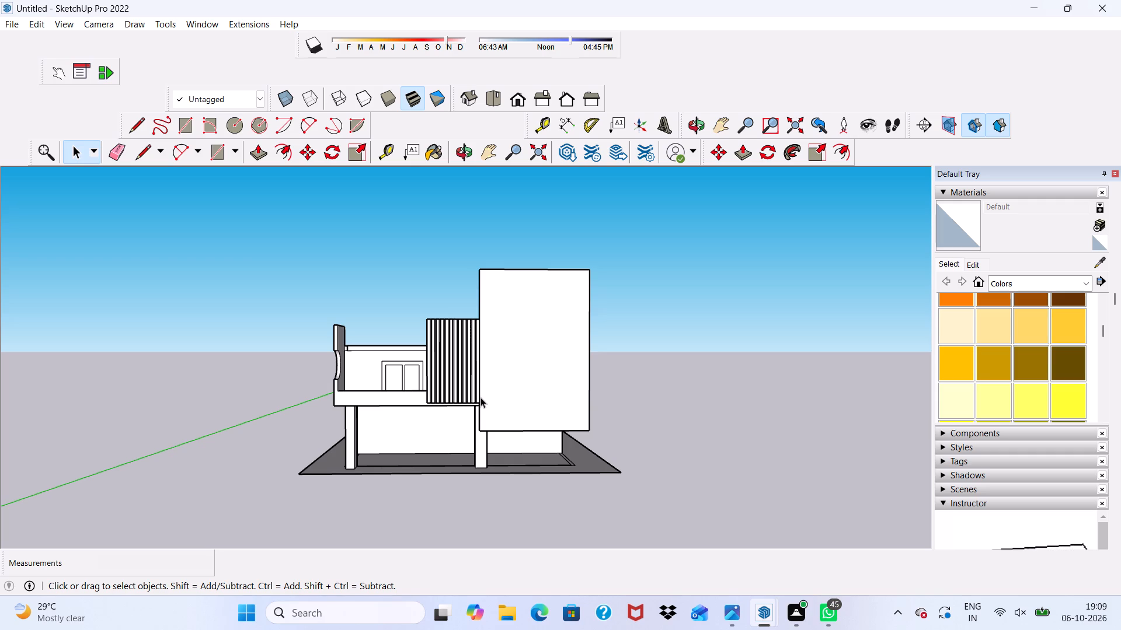
scroll(482, 398, "up", 1)
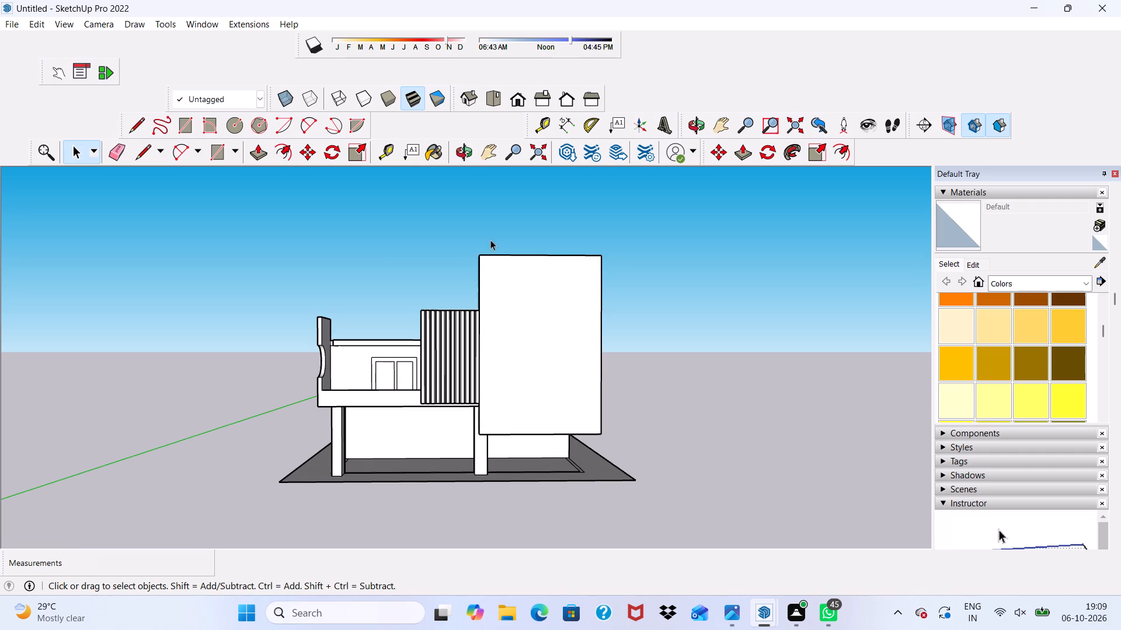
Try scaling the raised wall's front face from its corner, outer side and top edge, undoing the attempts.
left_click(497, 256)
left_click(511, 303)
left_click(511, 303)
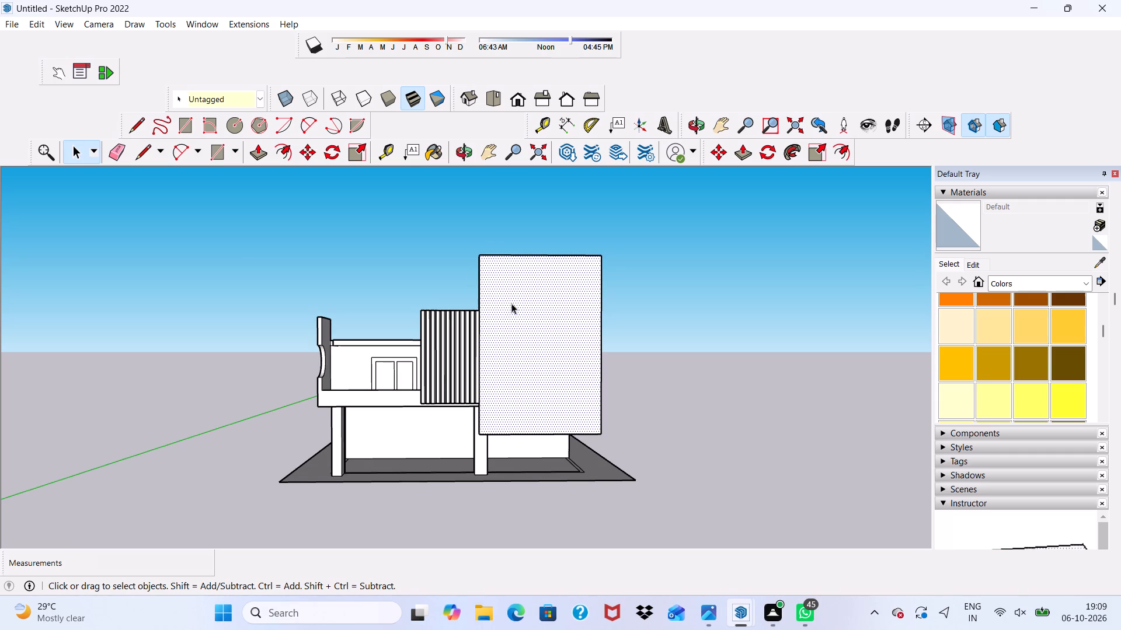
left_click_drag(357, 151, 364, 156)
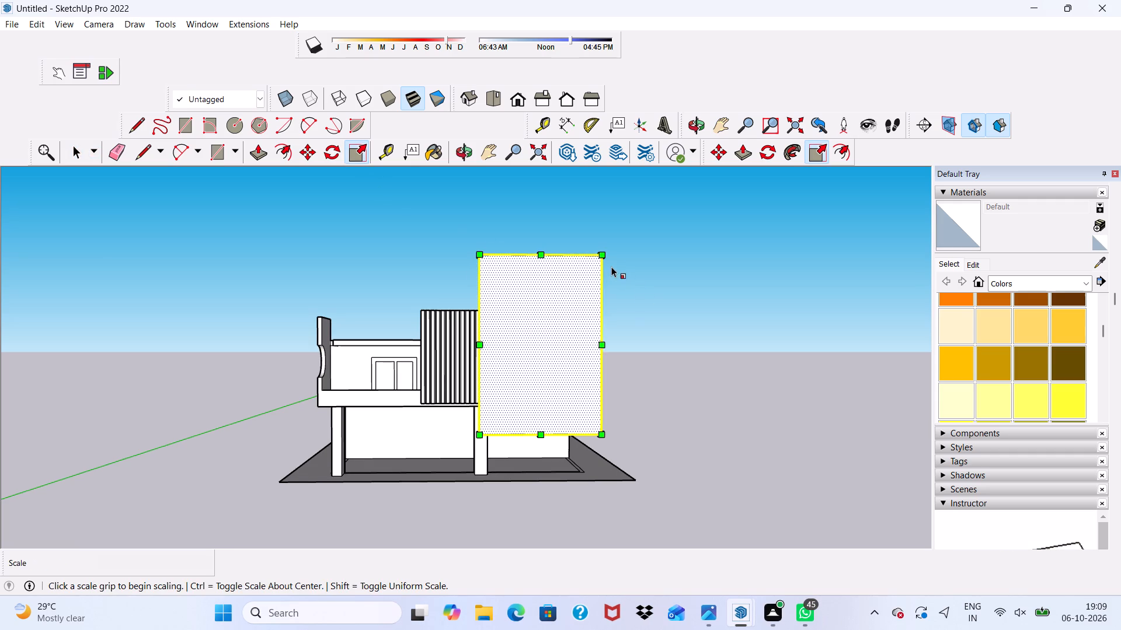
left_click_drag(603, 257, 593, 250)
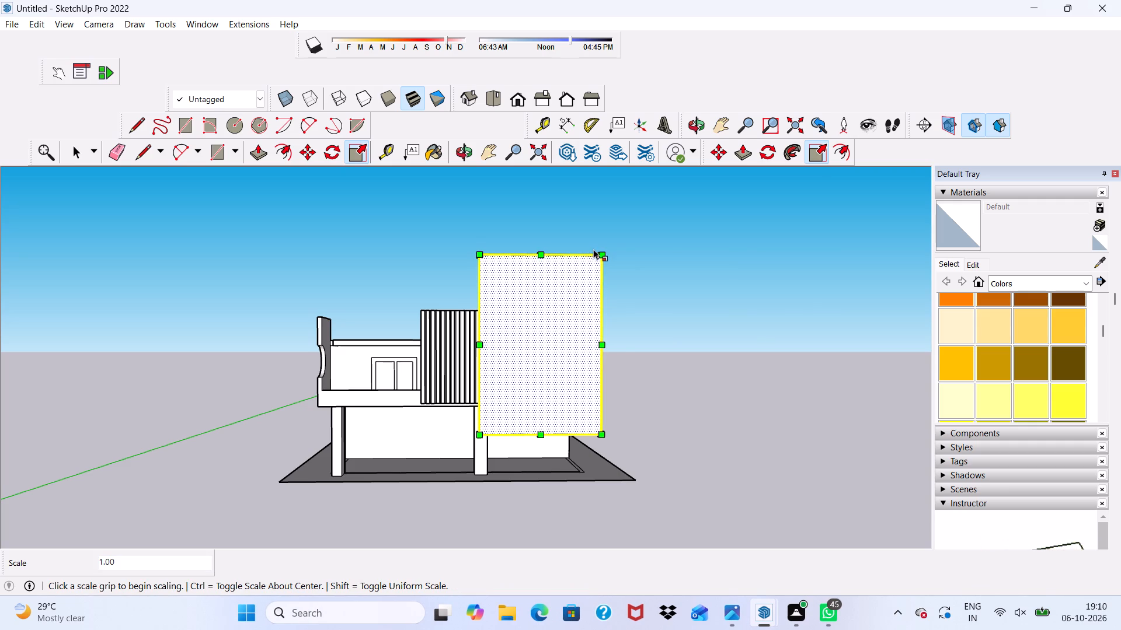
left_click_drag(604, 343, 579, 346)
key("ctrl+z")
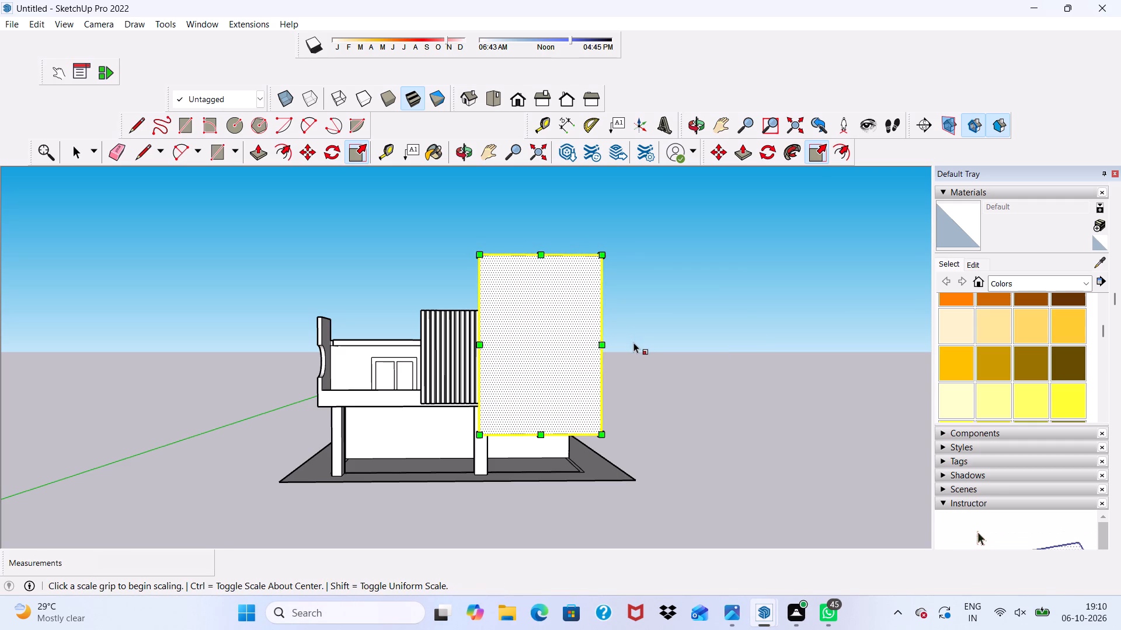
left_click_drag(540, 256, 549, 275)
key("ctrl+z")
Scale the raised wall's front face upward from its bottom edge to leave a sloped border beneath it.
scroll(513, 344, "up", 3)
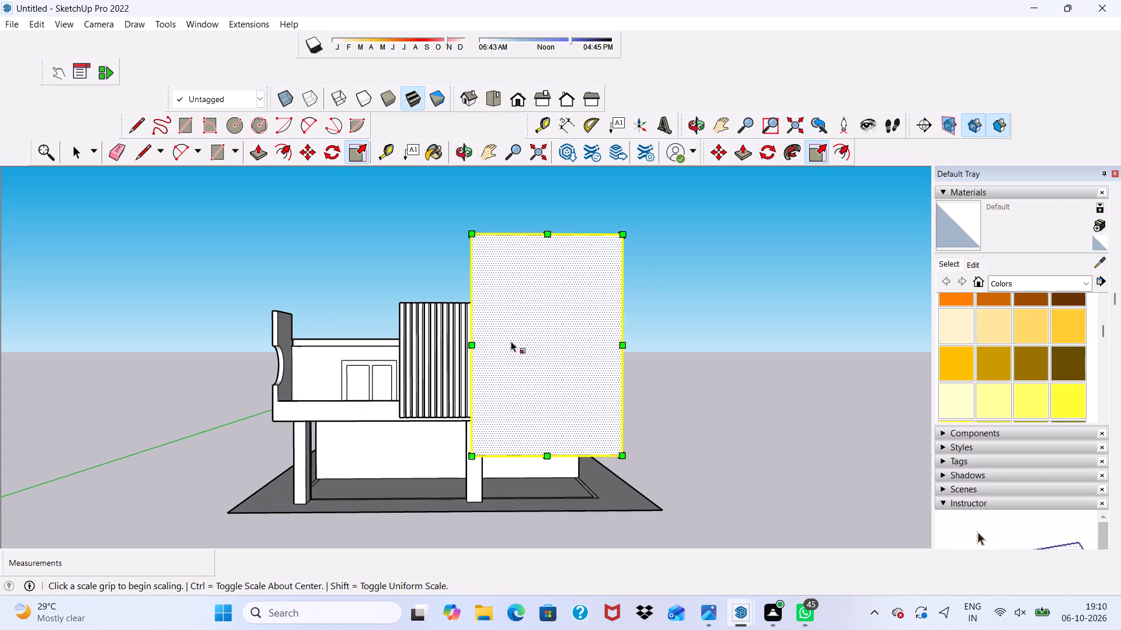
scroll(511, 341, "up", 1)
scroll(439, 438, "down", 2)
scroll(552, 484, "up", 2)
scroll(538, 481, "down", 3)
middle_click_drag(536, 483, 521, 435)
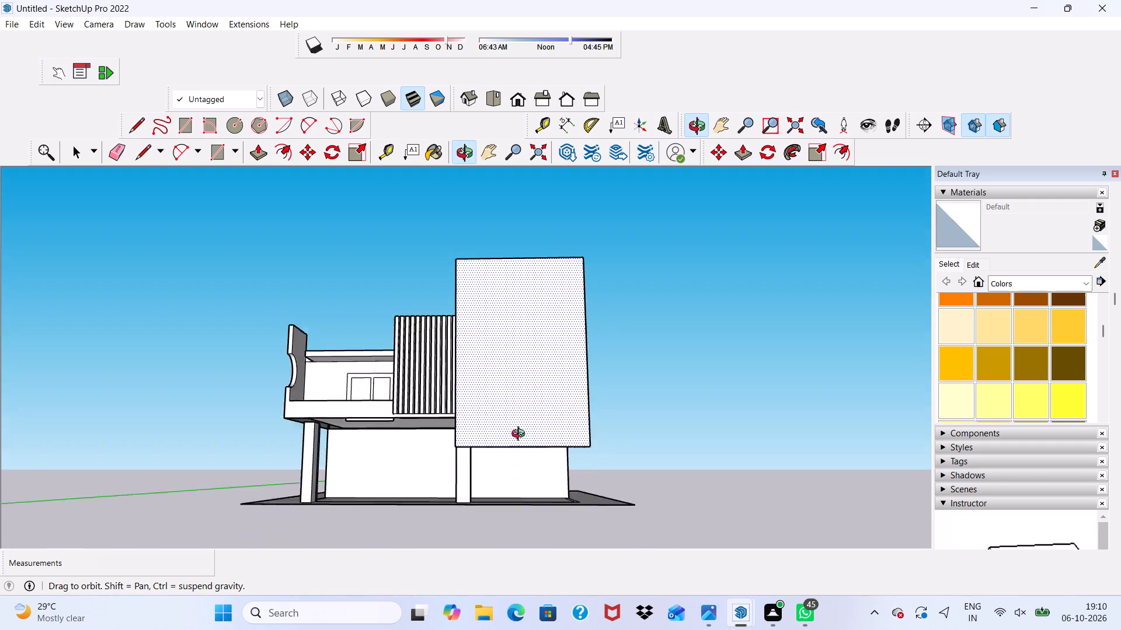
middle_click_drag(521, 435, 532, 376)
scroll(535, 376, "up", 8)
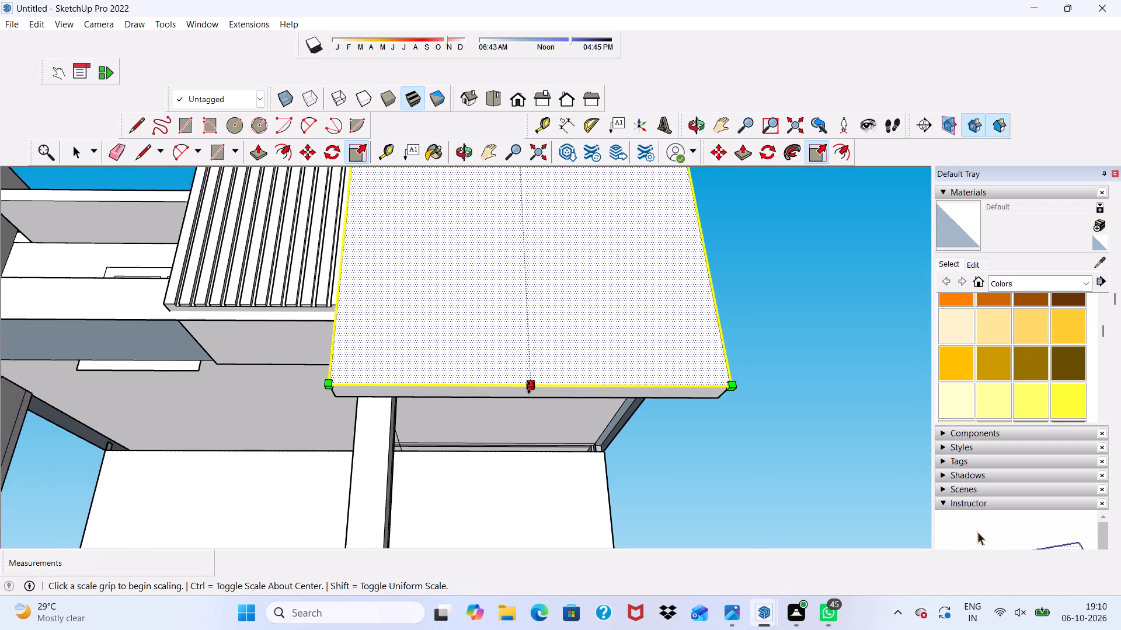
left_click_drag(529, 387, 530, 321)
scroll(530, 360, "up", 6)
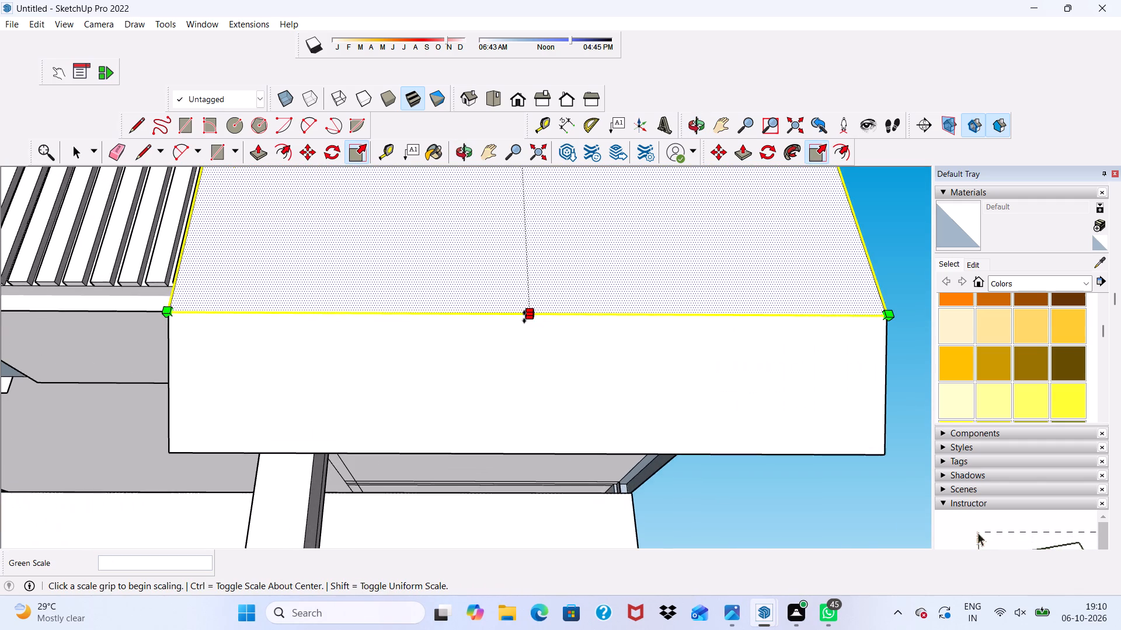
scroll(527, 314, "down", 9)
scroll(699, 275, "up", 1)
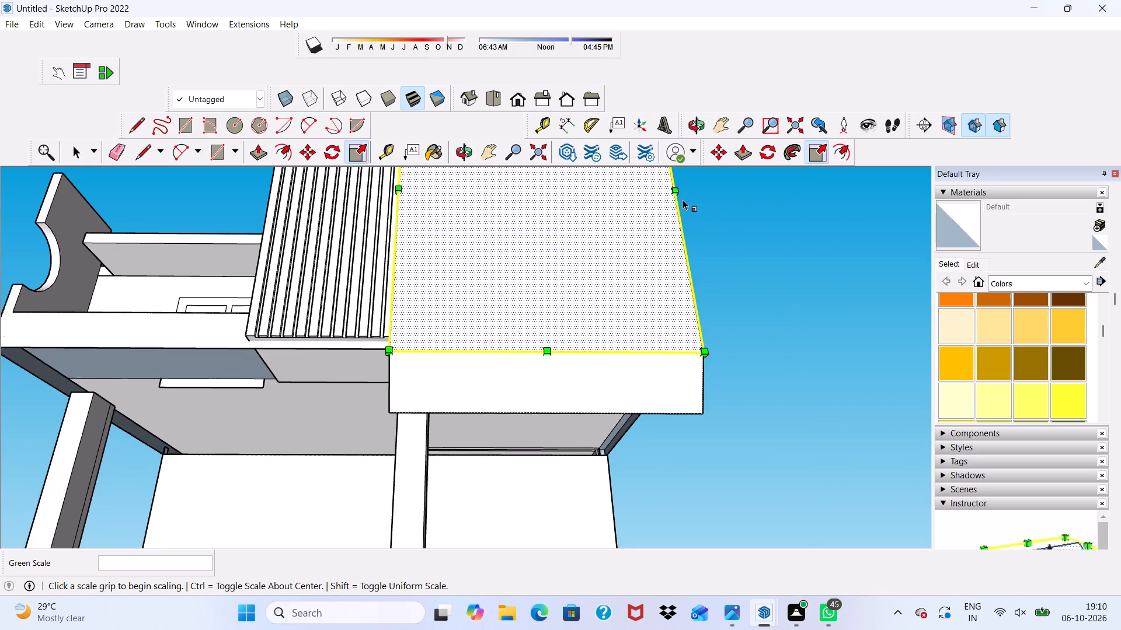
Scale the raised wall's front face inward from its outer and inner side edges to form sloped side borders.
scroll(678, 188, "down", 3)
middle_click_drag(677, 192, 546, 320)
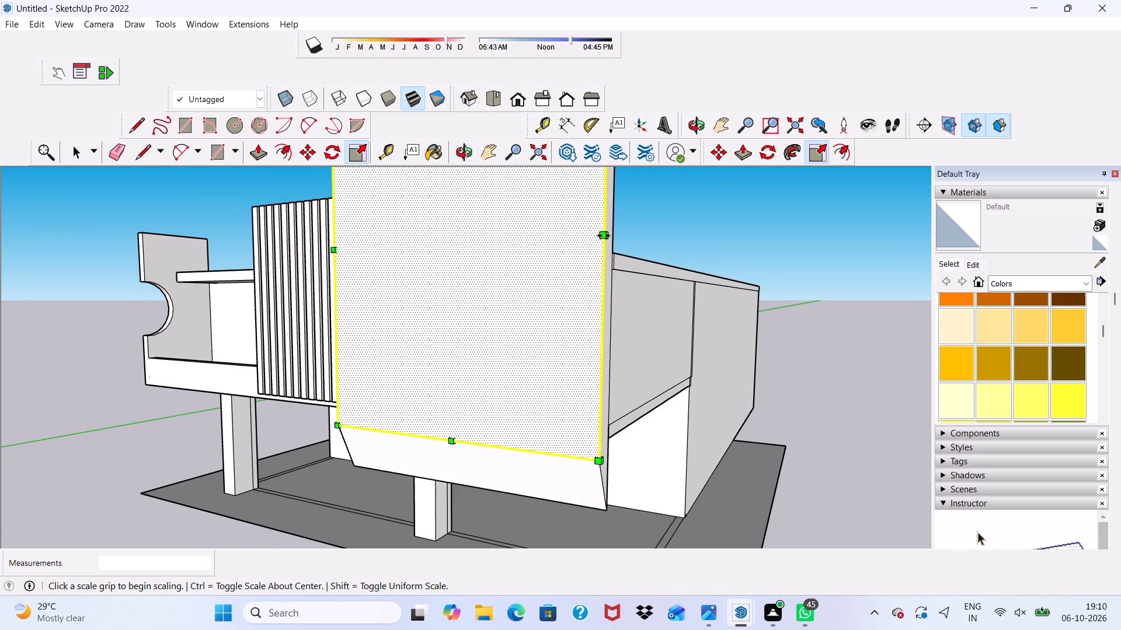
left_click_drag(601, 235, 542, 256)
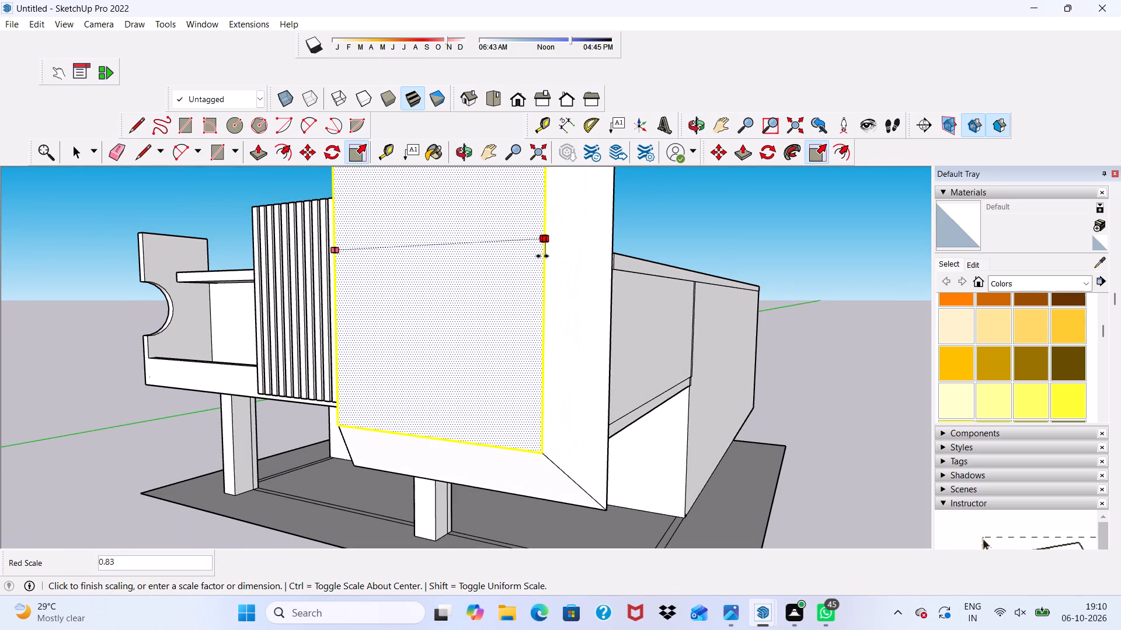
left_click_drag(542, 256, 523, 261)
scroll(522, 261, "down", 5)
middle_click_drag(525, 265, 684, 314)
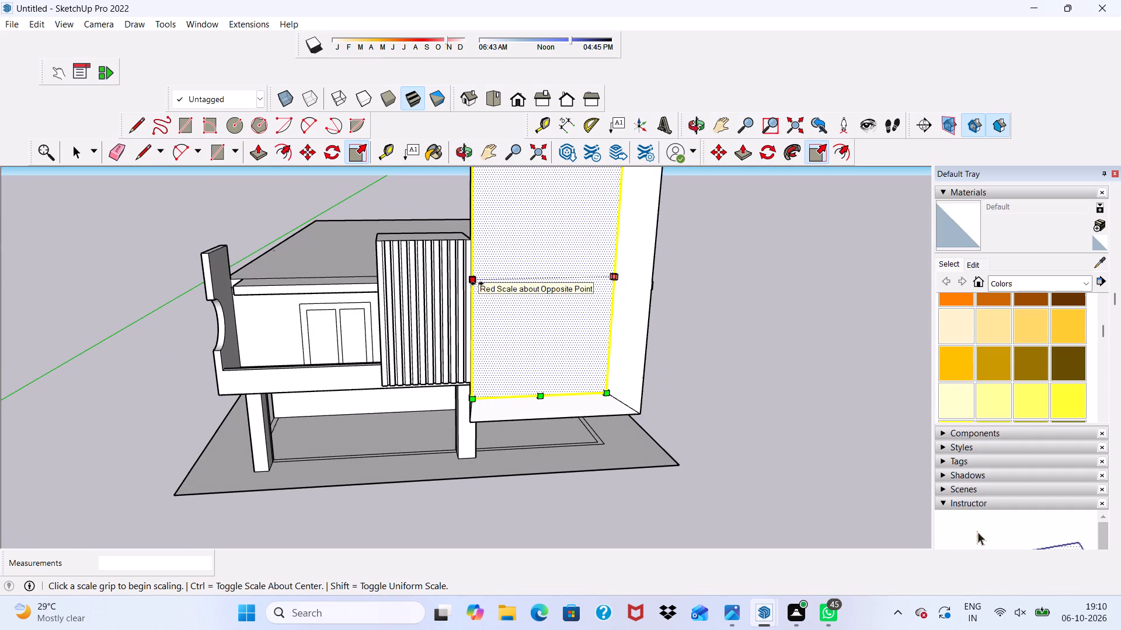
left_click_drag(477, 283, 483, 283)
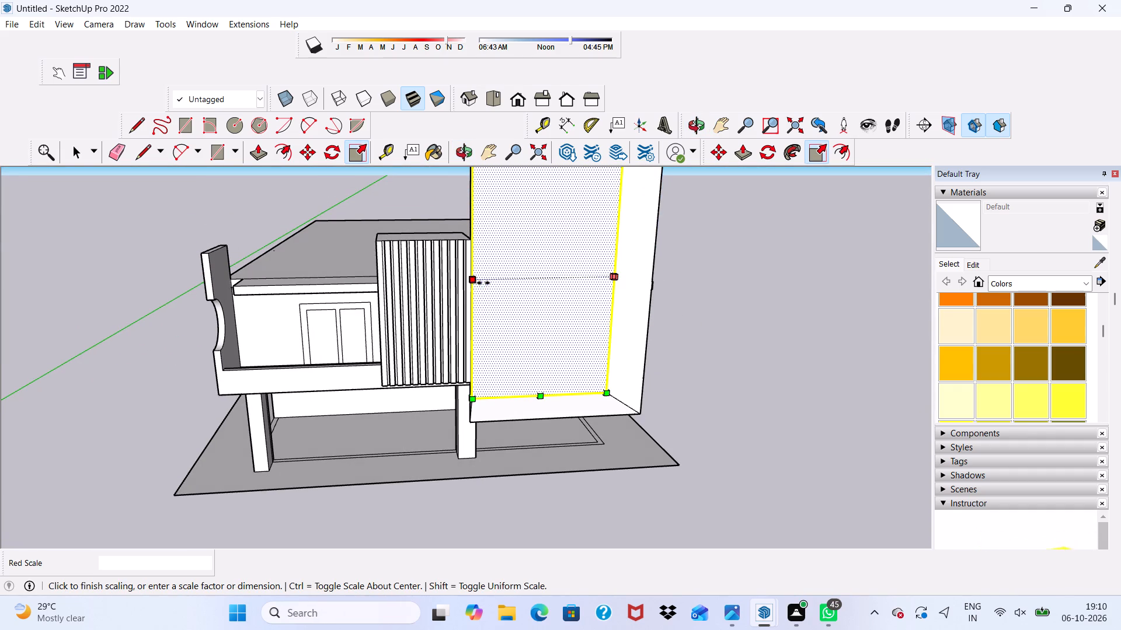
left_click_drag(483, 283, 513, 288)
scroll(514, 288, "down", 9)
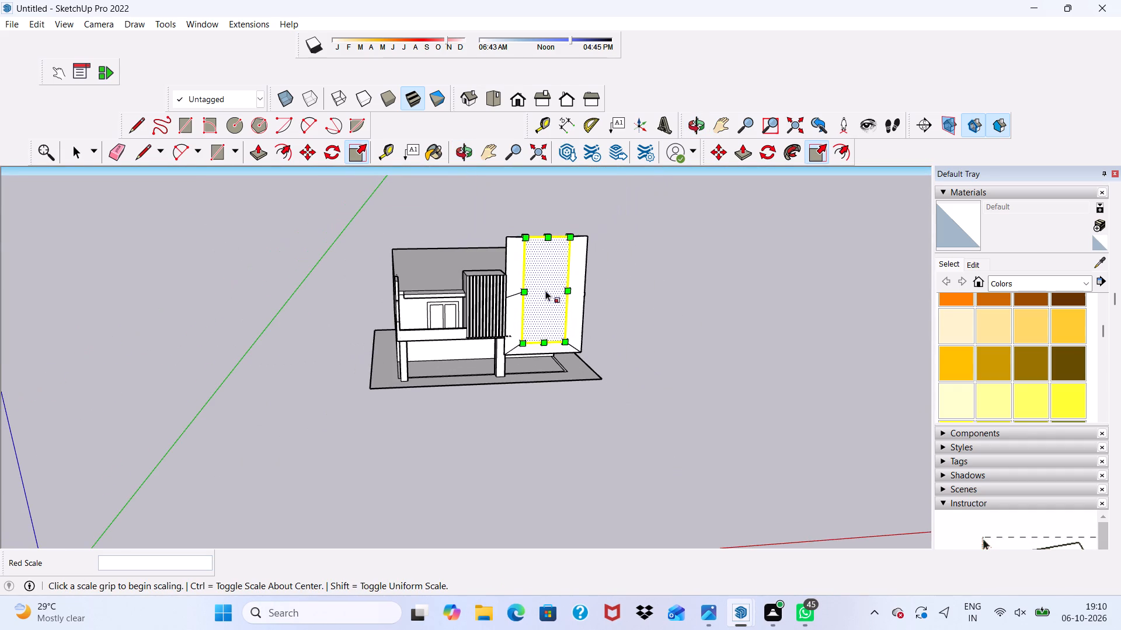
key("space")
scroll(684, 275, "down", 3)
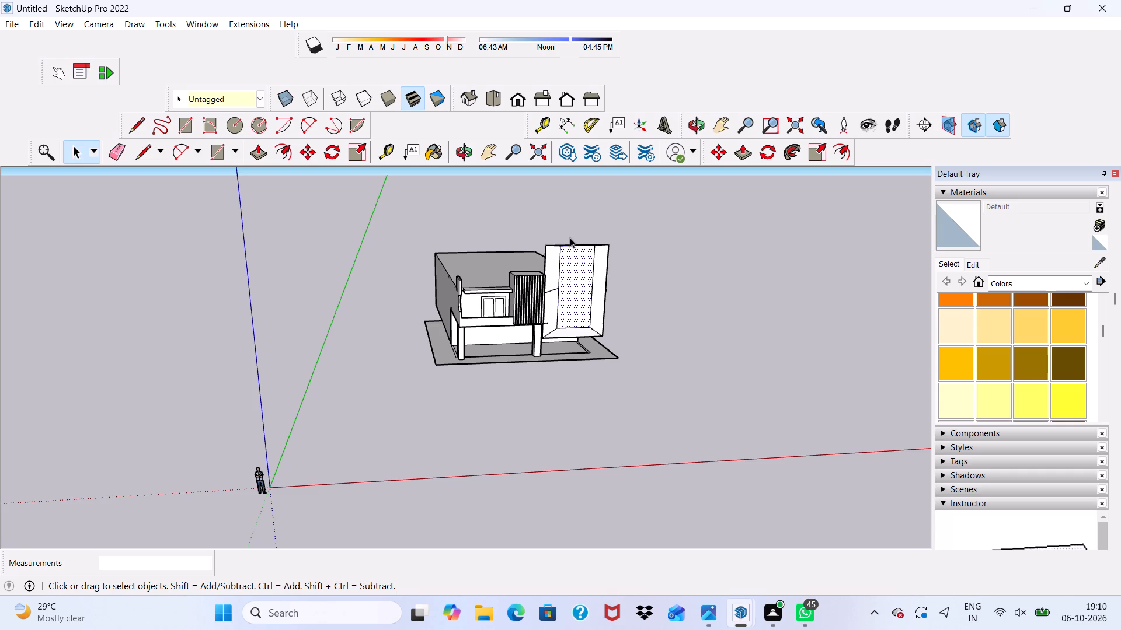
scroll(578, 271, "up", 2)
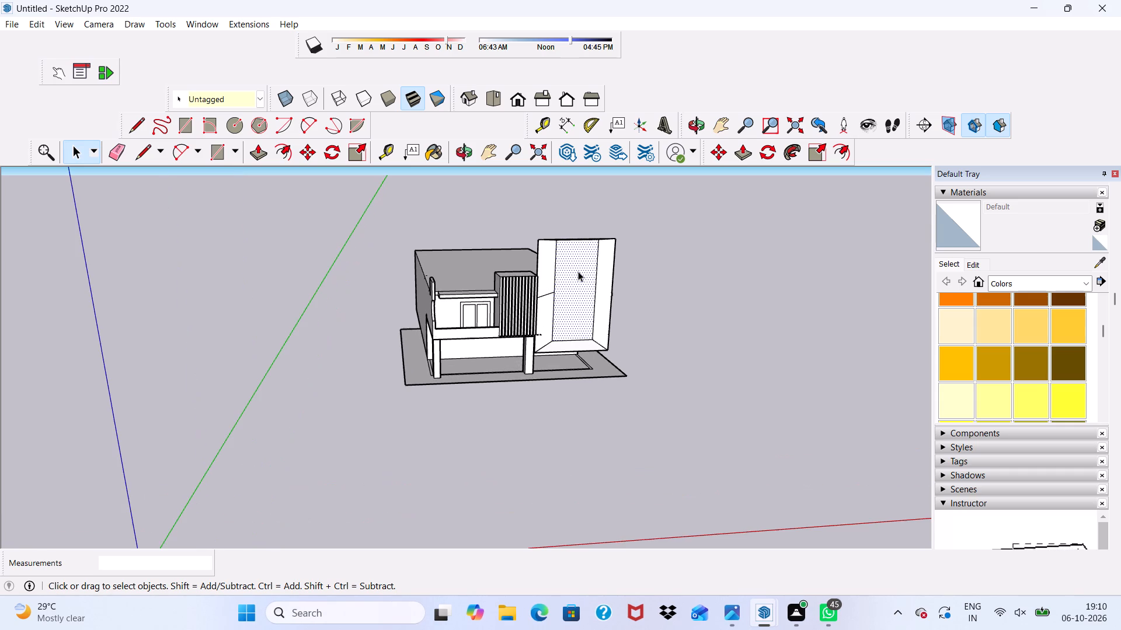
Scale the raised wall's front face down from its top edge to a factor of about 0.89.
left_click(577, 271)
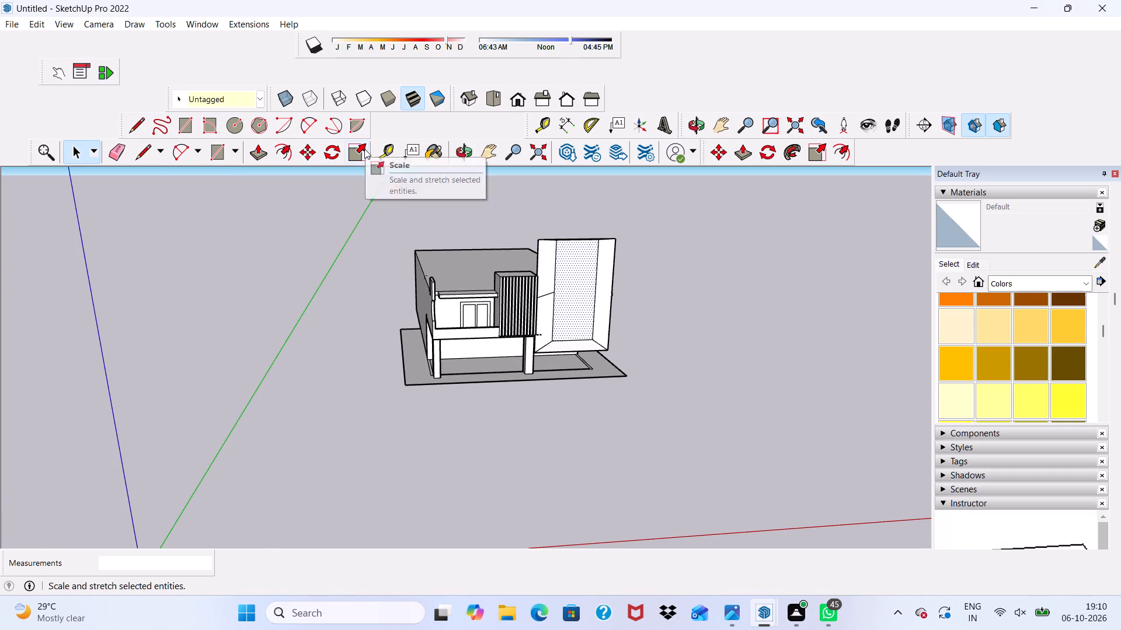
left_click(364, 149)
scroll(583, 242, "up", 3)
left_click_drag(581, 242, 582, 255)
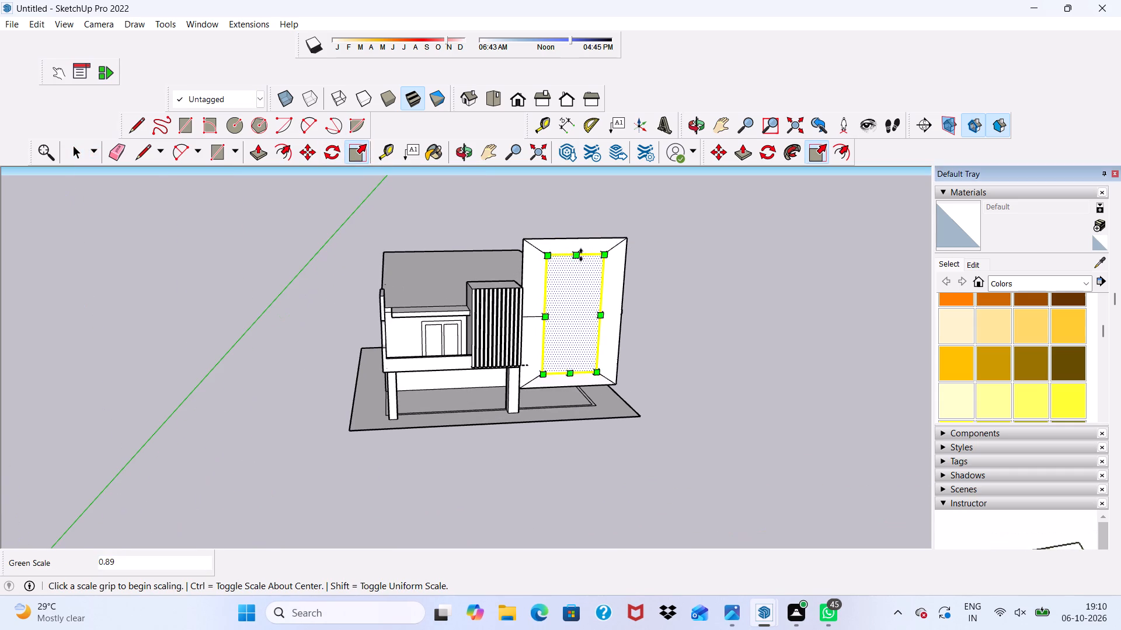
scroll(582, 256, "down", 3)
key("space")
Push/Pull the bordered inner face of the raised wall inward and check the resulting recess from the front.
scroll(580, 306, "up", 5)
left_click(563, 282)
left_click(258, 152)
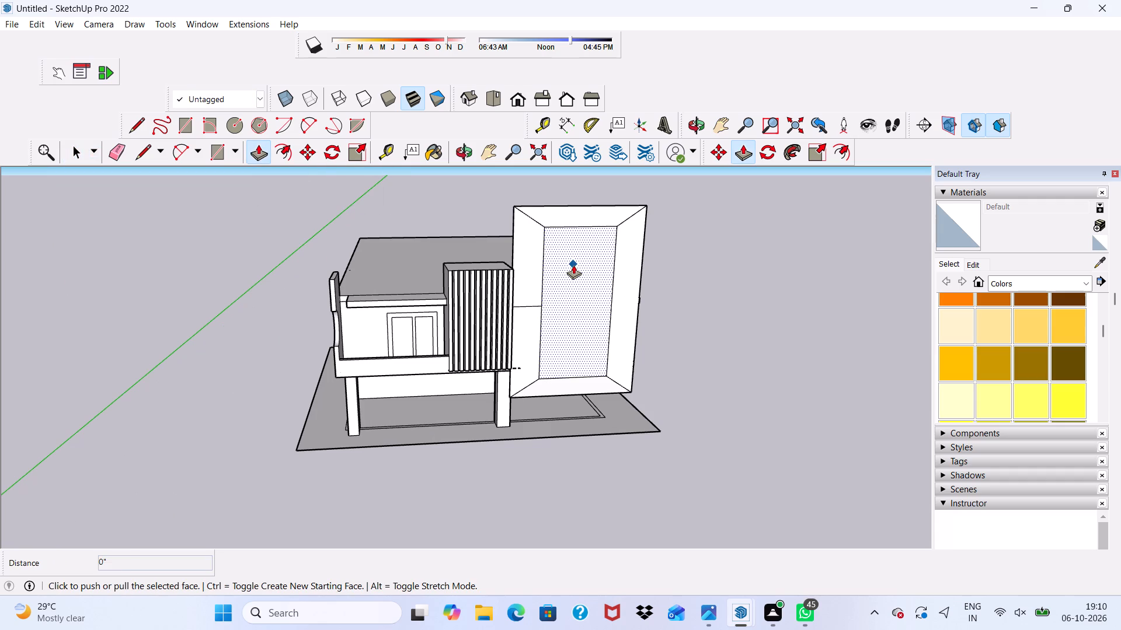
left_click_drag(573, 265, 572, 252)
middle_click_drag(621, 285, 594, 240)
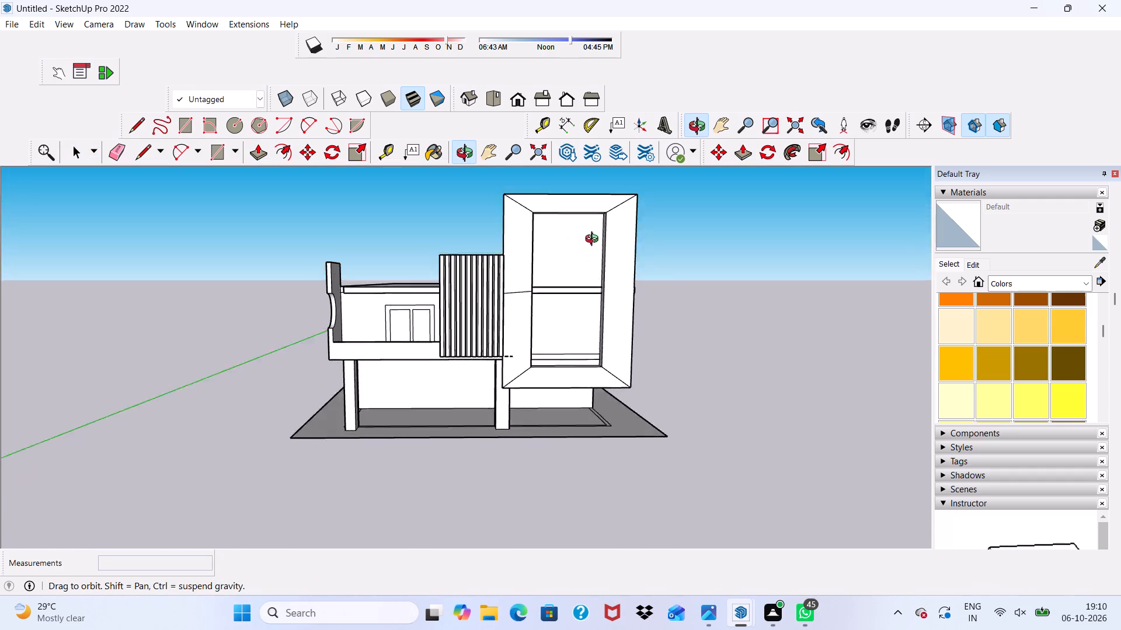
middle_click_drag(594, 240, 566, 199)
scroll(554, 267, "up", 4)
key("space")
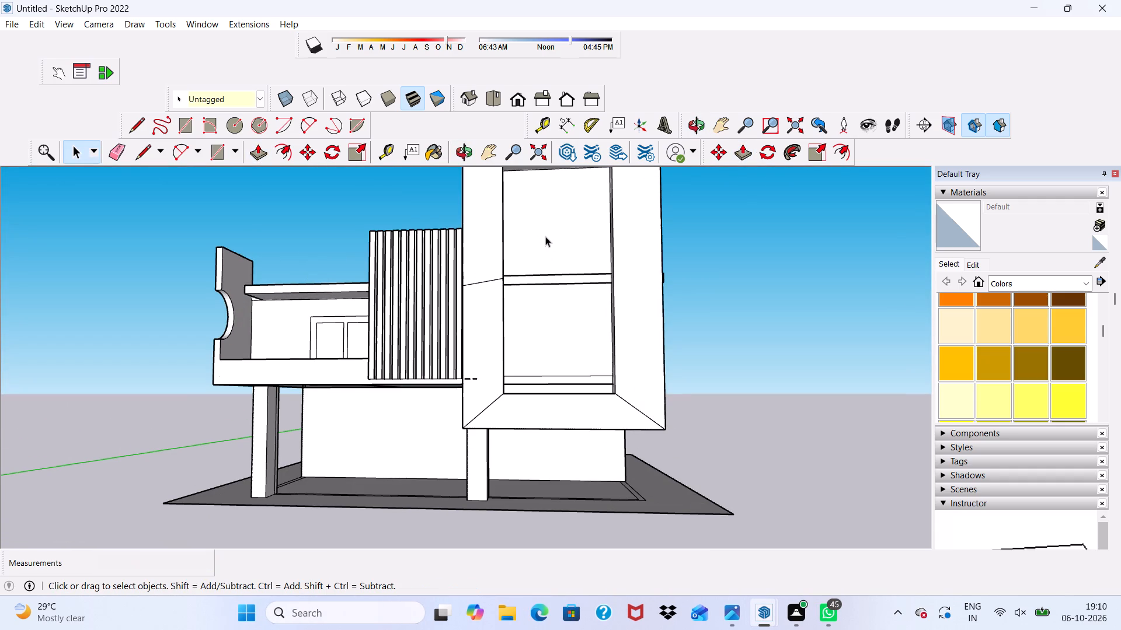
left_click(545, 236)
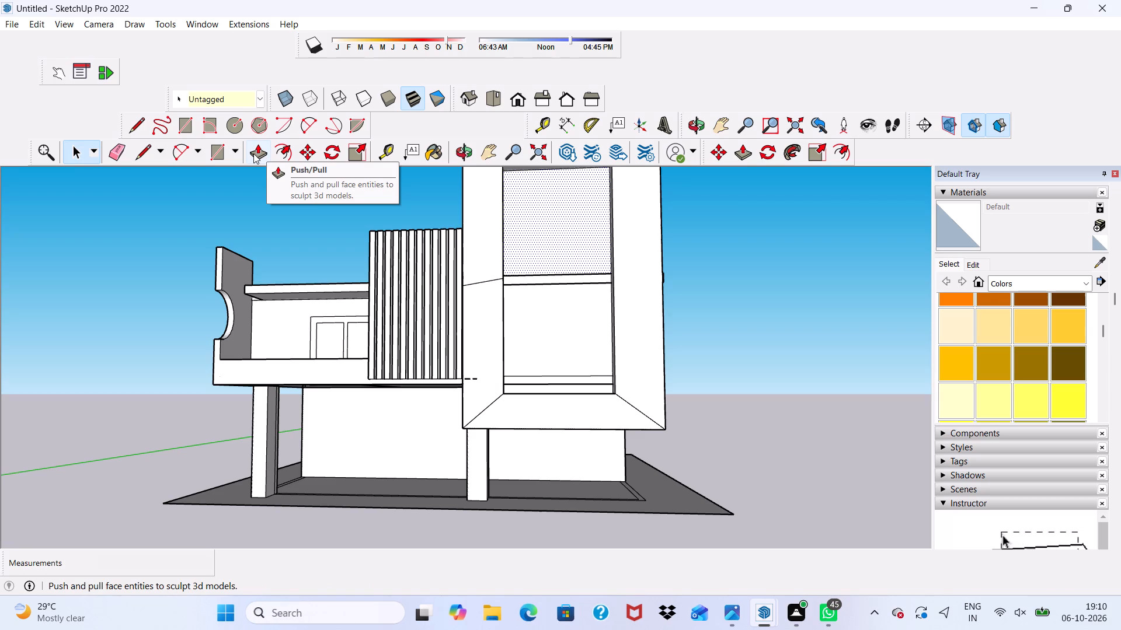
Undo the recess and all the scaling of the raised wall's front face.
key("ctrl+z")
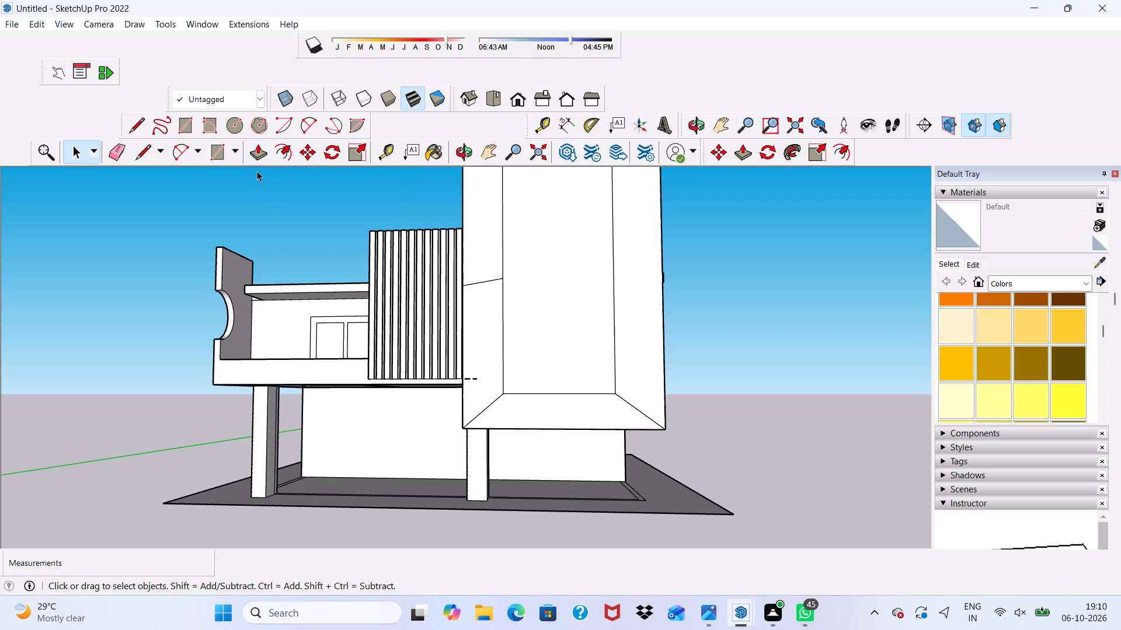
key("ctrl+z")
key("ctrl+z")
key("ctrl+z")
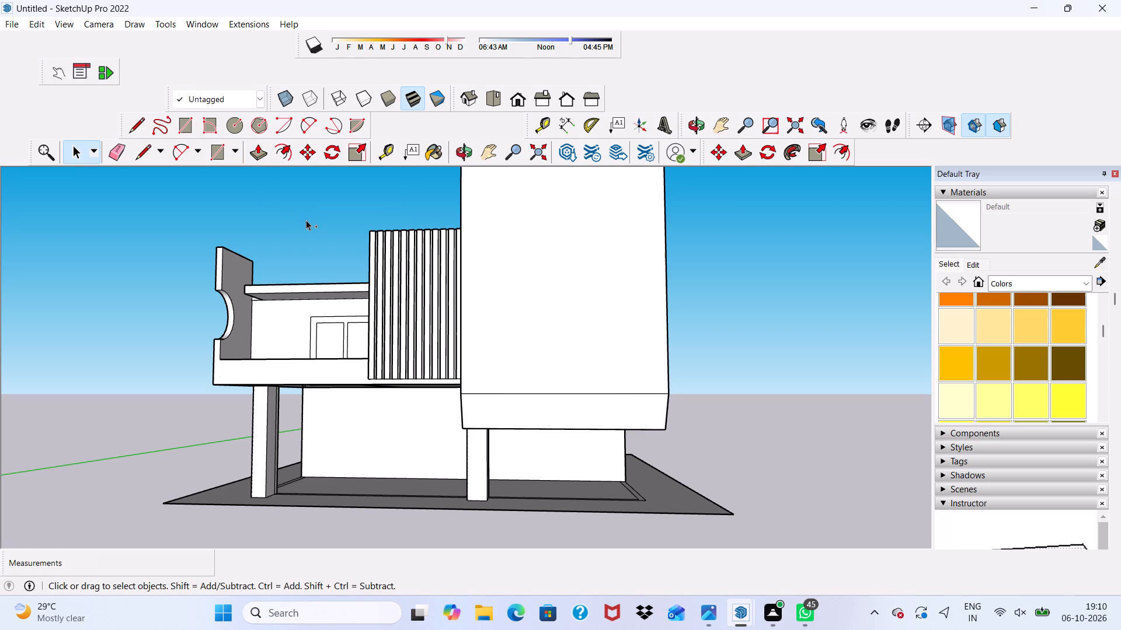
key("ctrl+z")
Scale the tall wall's front face inward from its outer side to about 0.77 and its inner side to about 0.81.
scroll(468, 388, "down", 5)
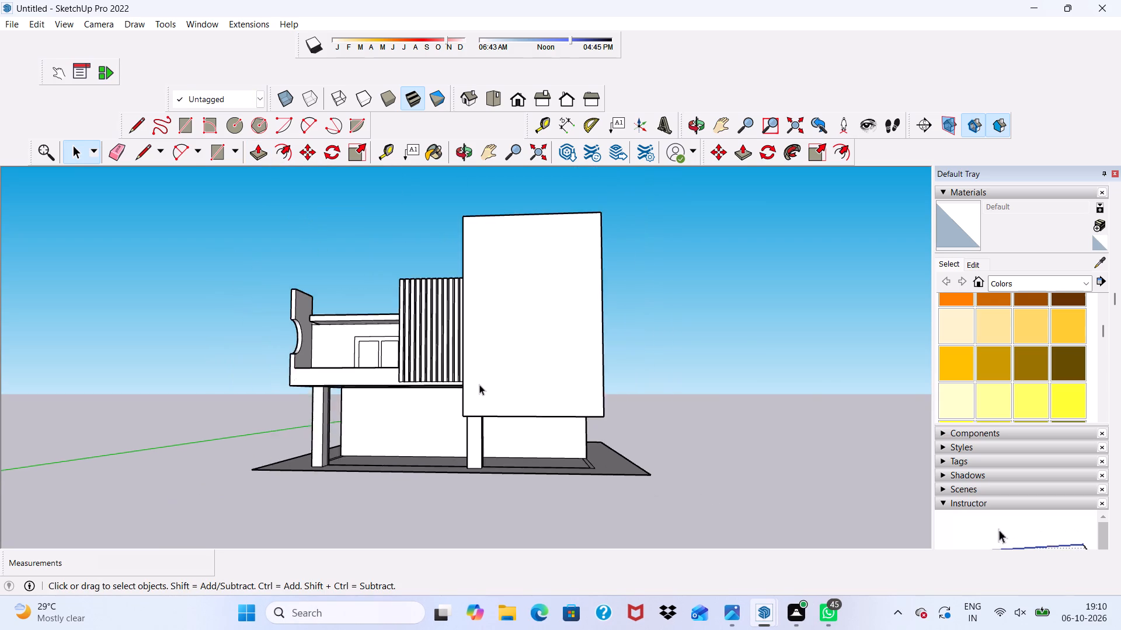
scroll(479, 384, "down", 4)
left_click(497, 315)
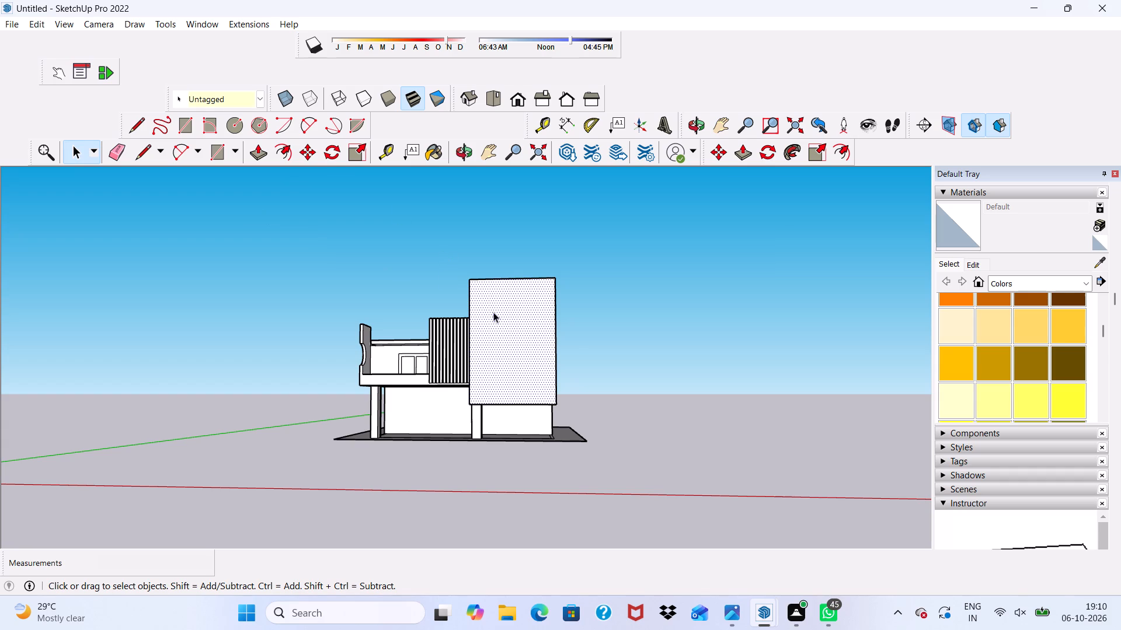
left_click(362, 146)
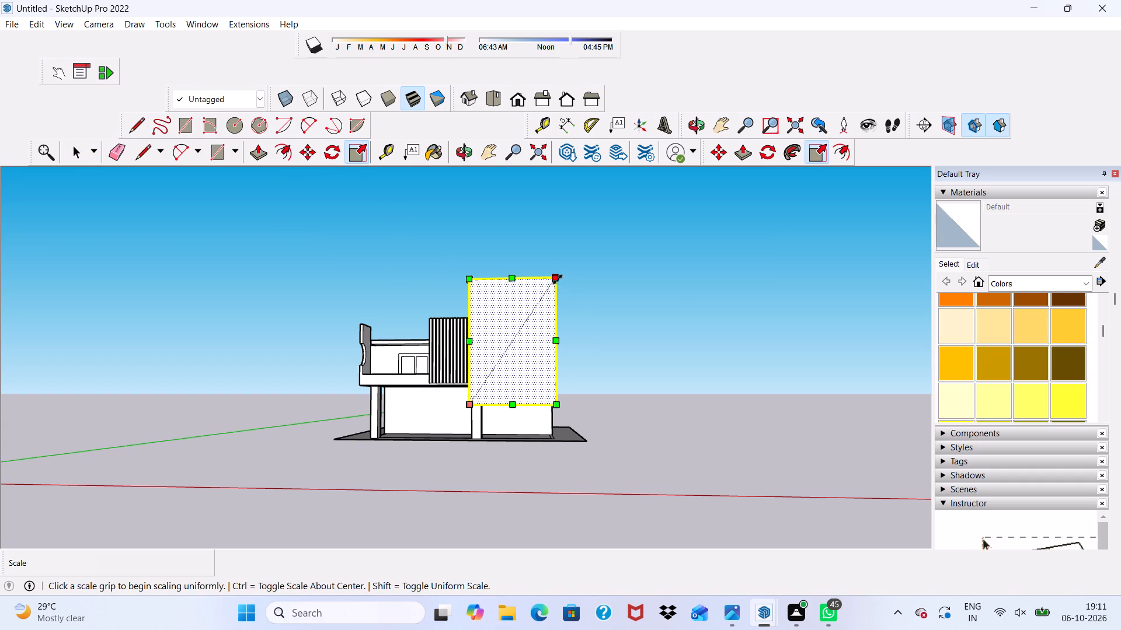
left_click_drag(555, 344, 535, 345)
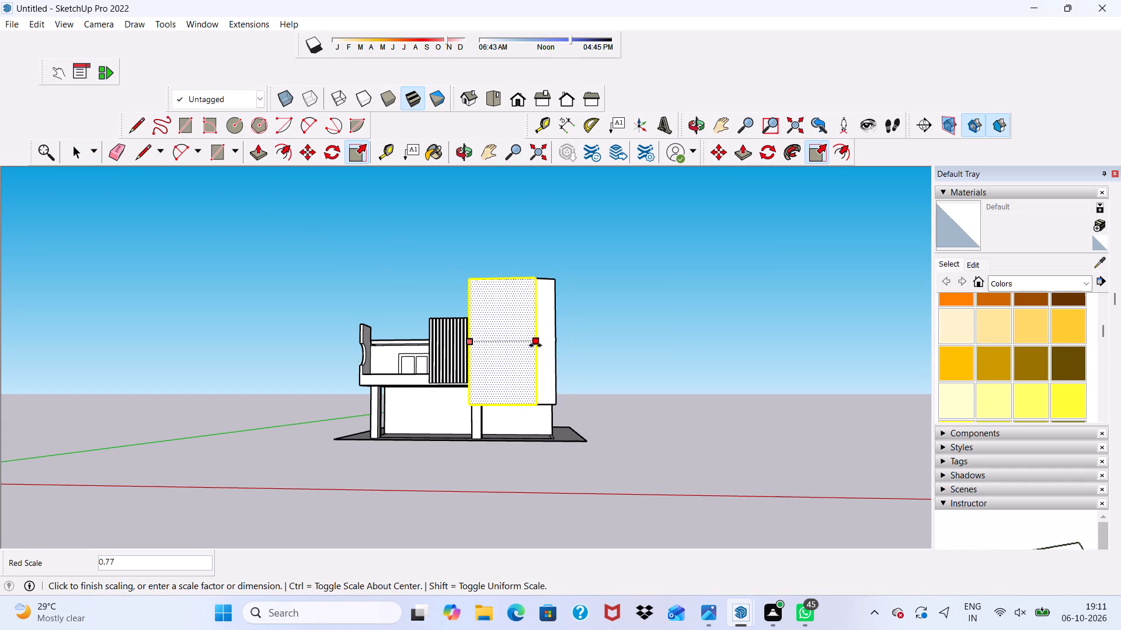
left_click_drag(535, 345, 535, 345)
scroll(450, 337, "up", 4)
left_click_drag(479, 346, 499, 351)
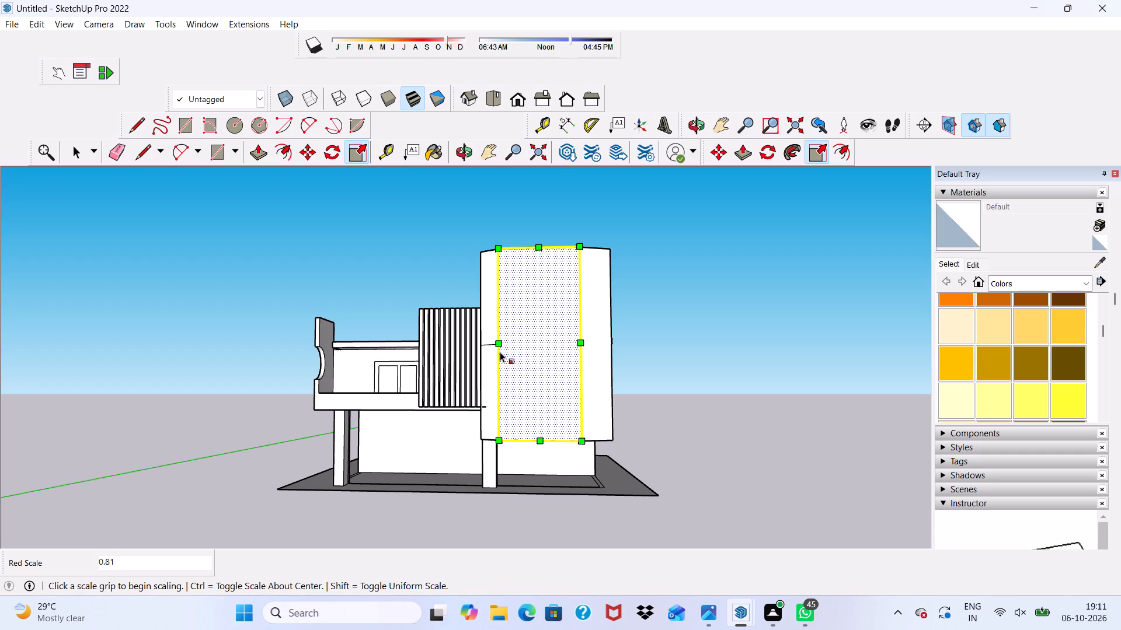
Scale the tall wall's front face down from its top edge by about 0.91, and lower it further to deepen the sloped top border.
scroll(551, 247, "up", 3)
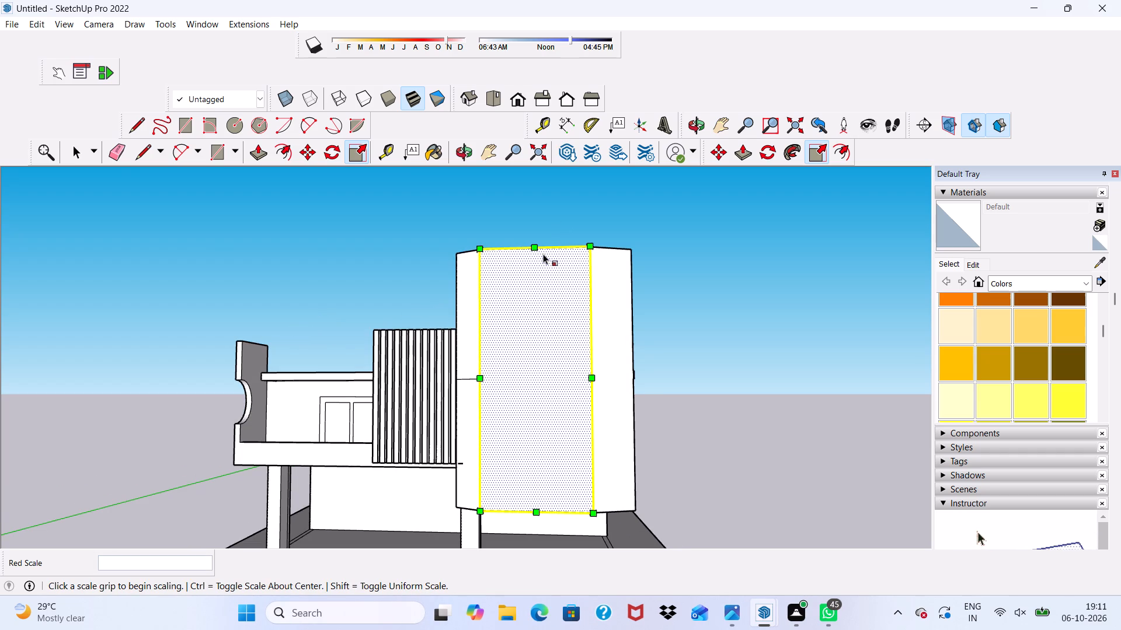
left_click_drag(537, 246, 539, 272)
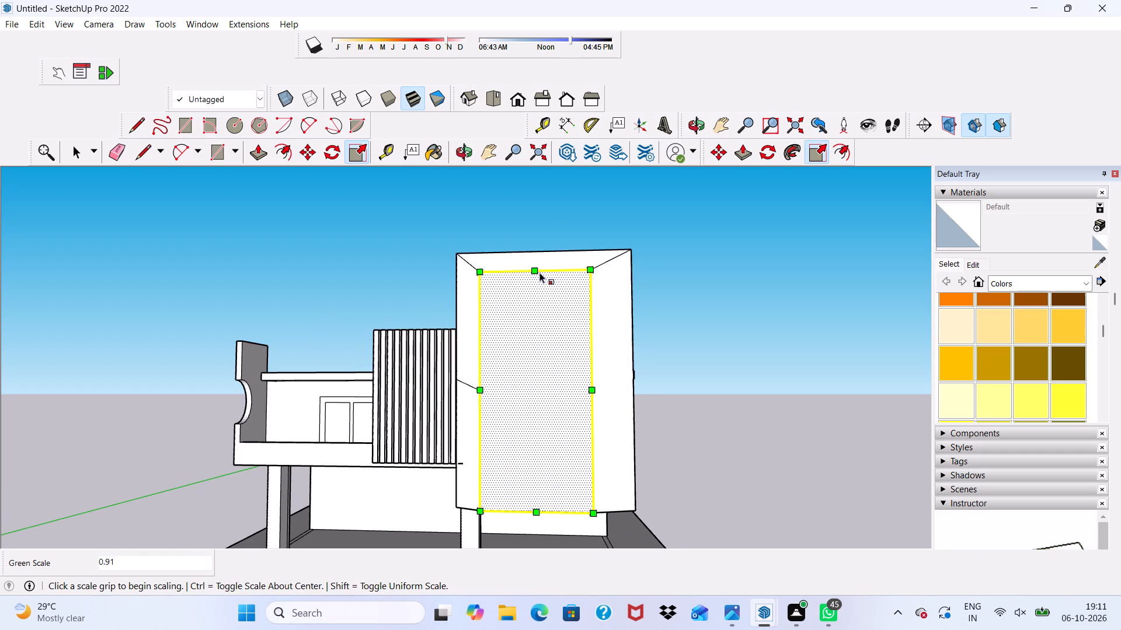
left_click_drag(535, 272, 535, 276)
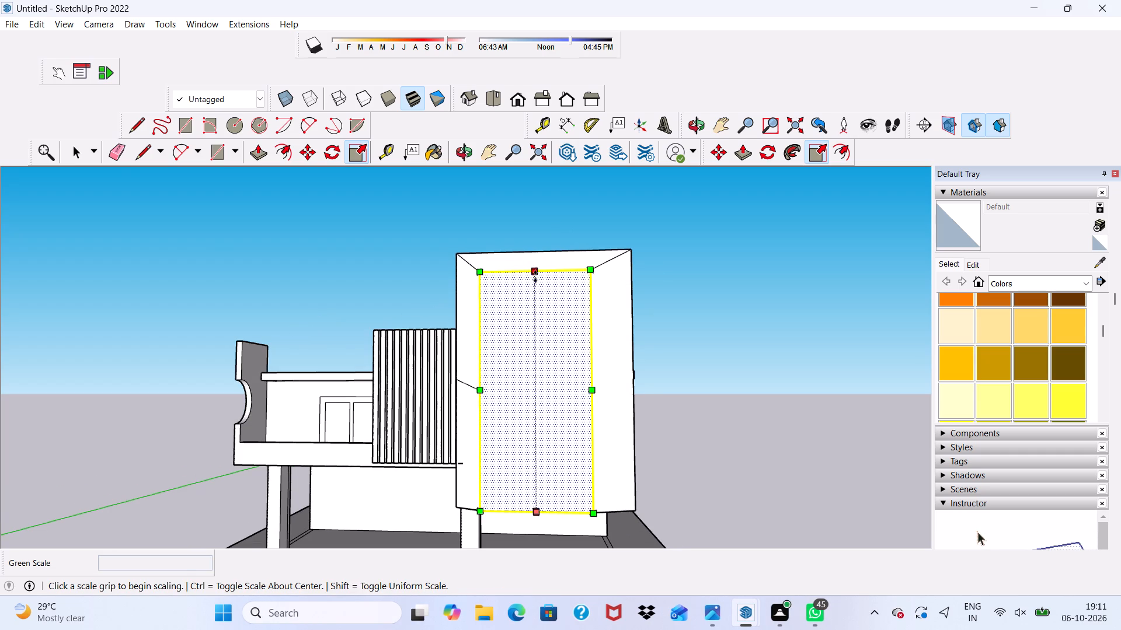
left_click_drag(535, 276, 539, 290)
key("space")
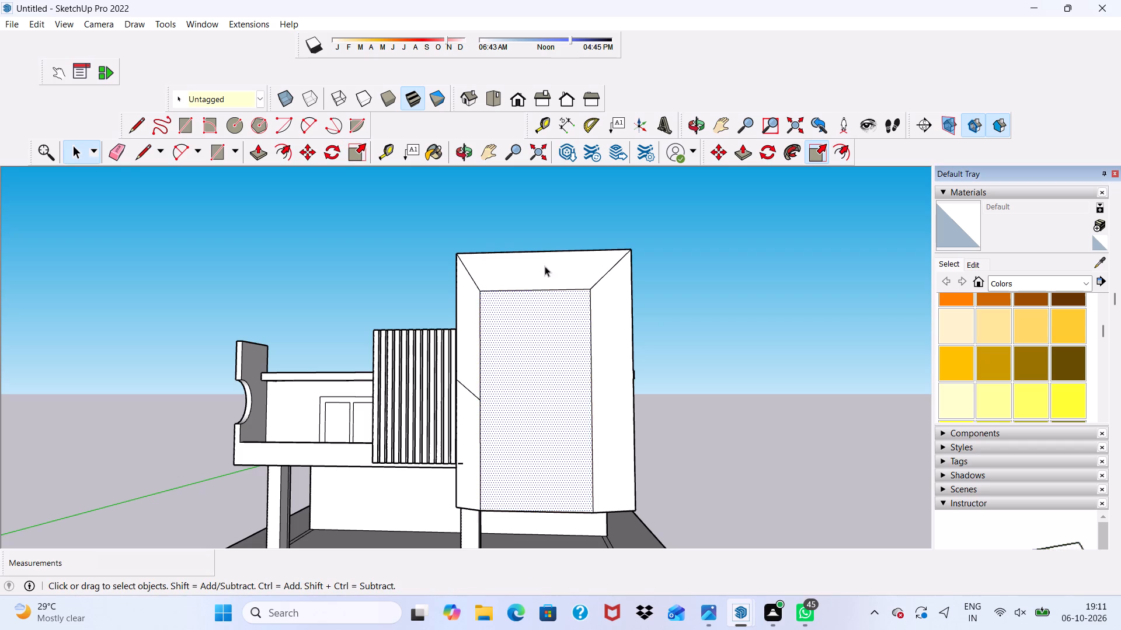
left_click(547, 204)
Push/Pull the bordered inner face of the tall wall inward to a depth of 1' 9 3/4".
scroll(586, 344, "down", 2)
middle_click_drag(582, 351, 690, 335)
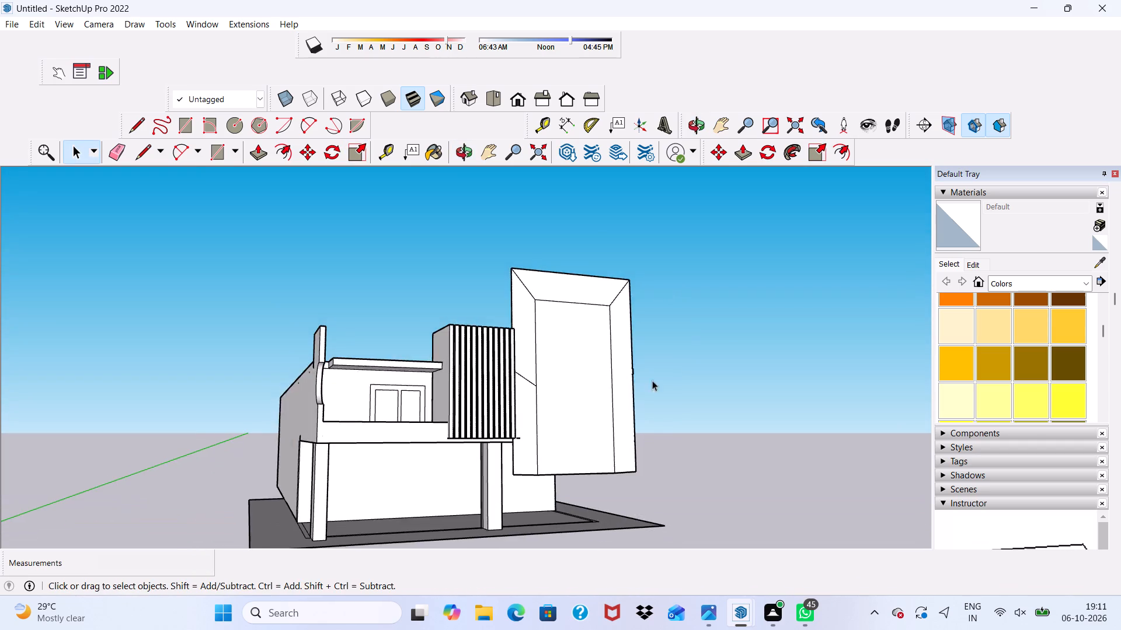
scroll(551, 402, "up", 3)
middle_click_drag(560, 344, 362, 372)
scroll(455, 366, "up", 2)
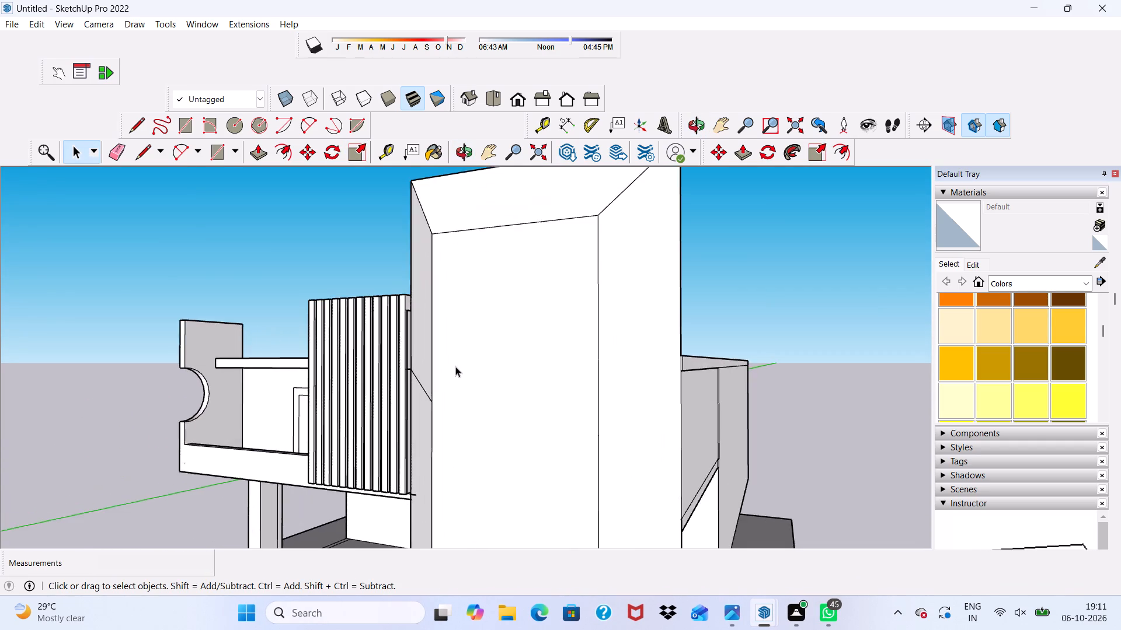
scroll(455, 366, "up", 5)
middle_click_drag(448, 376, 670, 380)
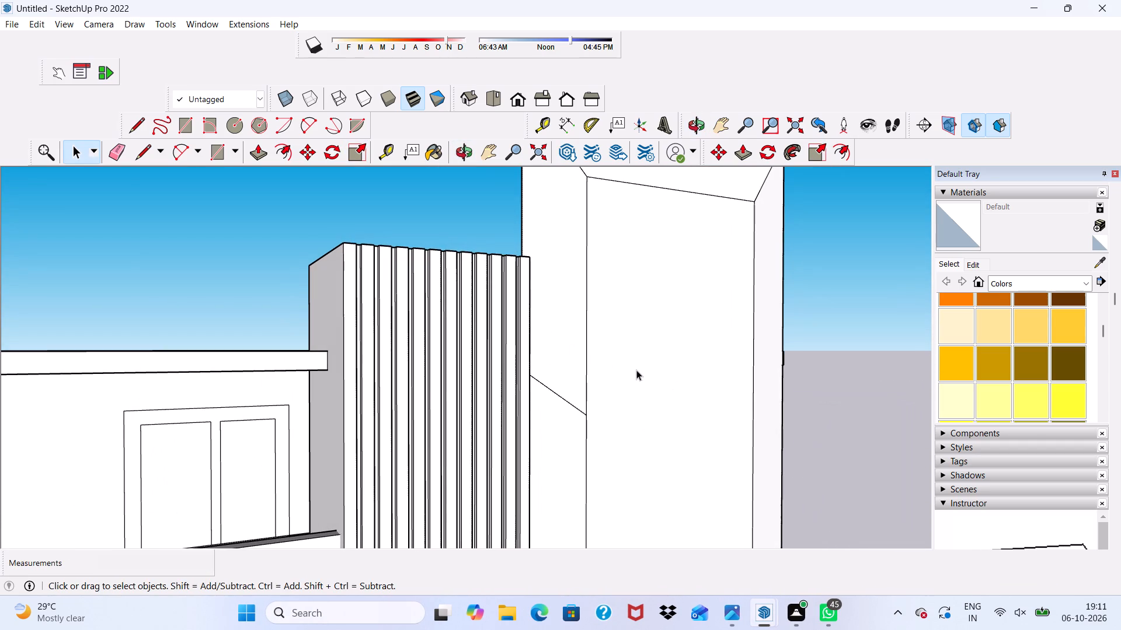
left_click(637, 370)
left_click(264, 150)
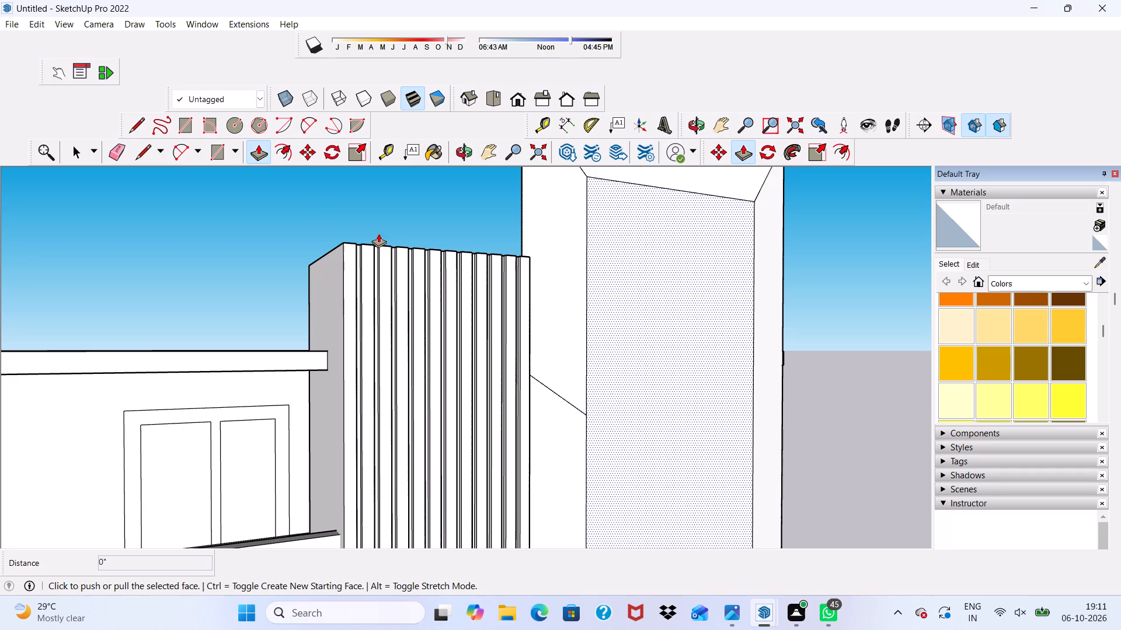
left_click_drag(647, 351, 642, 363)
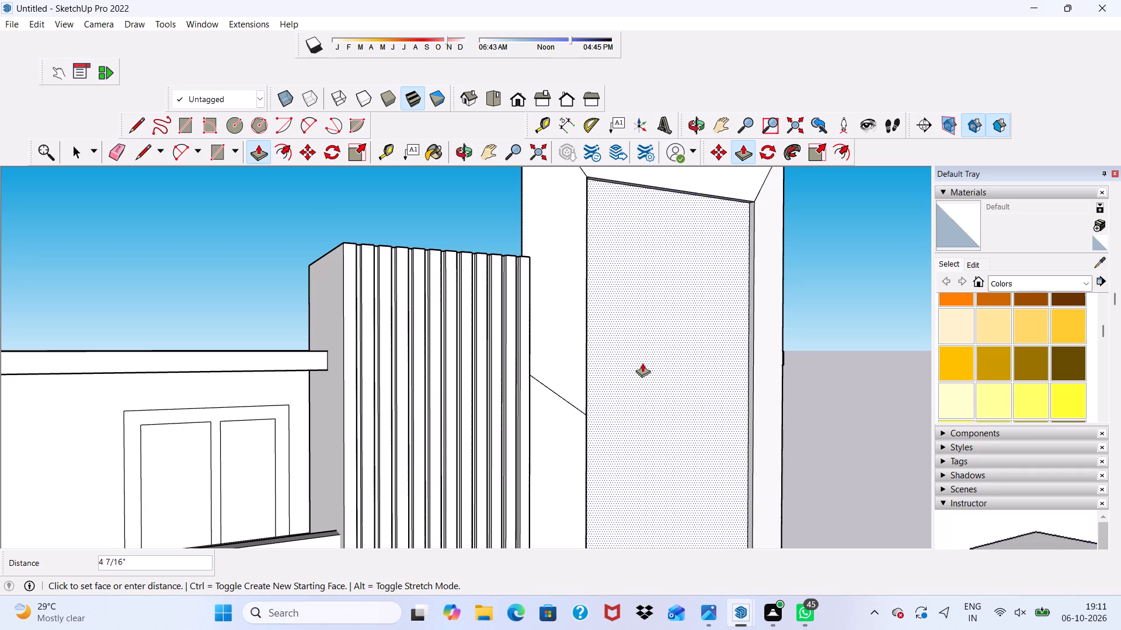
left_click_drag(642, 363, 623, 352)
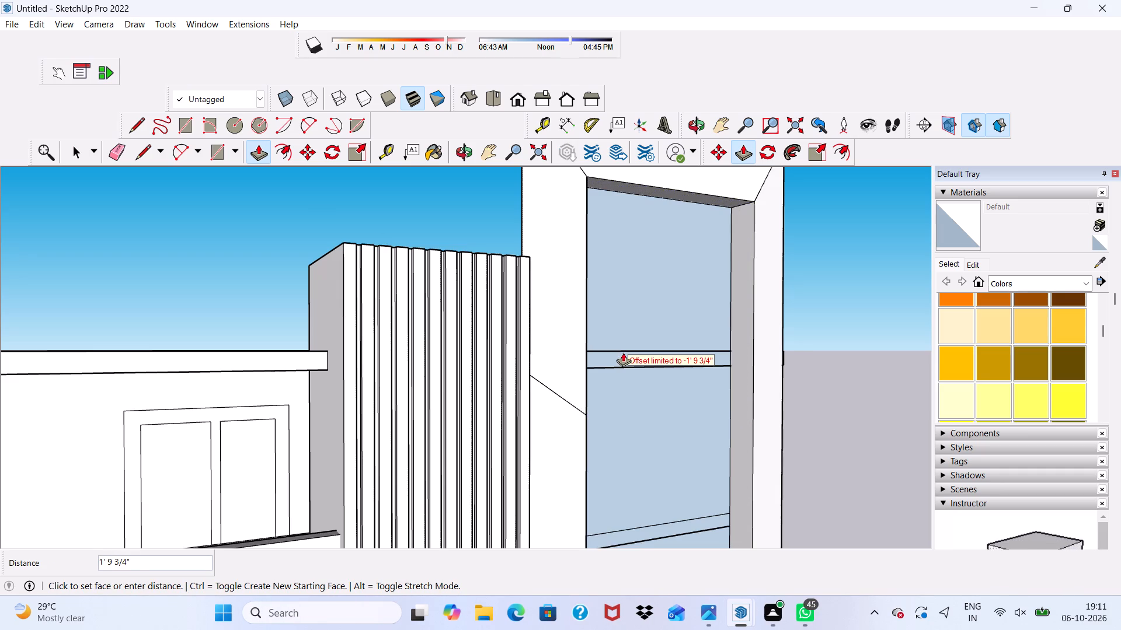
left_click_drag(623, 352, 629, 368)
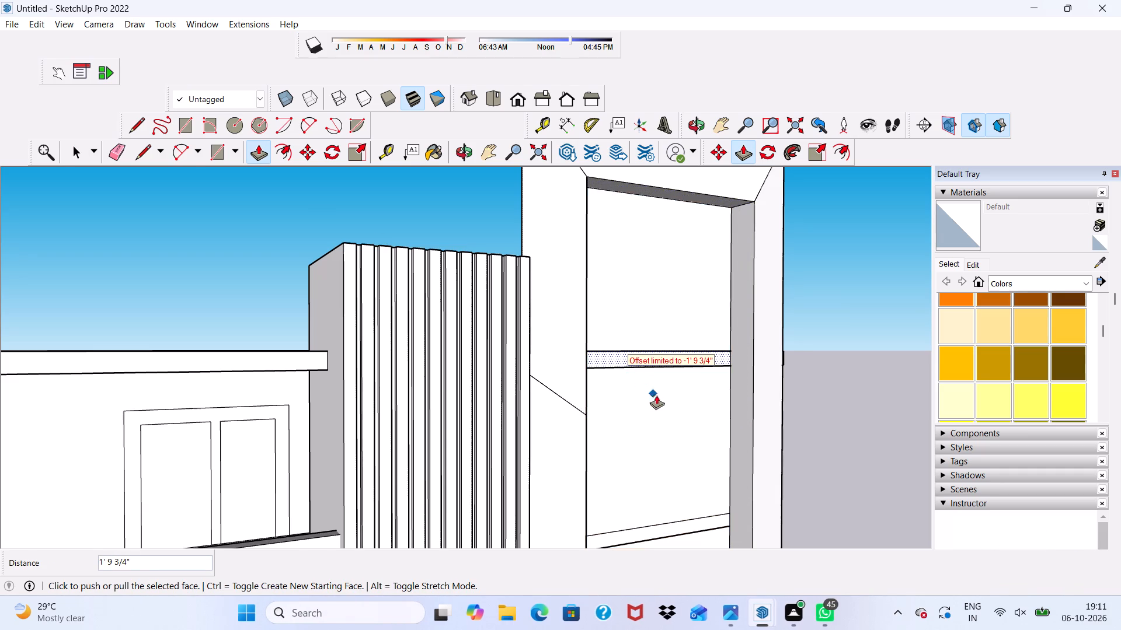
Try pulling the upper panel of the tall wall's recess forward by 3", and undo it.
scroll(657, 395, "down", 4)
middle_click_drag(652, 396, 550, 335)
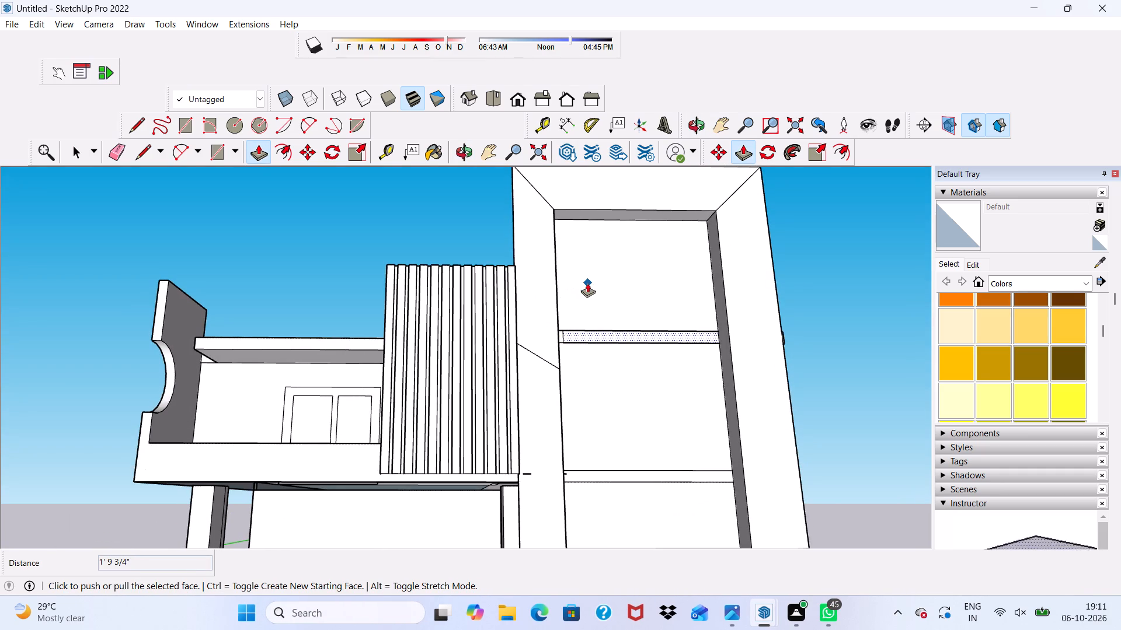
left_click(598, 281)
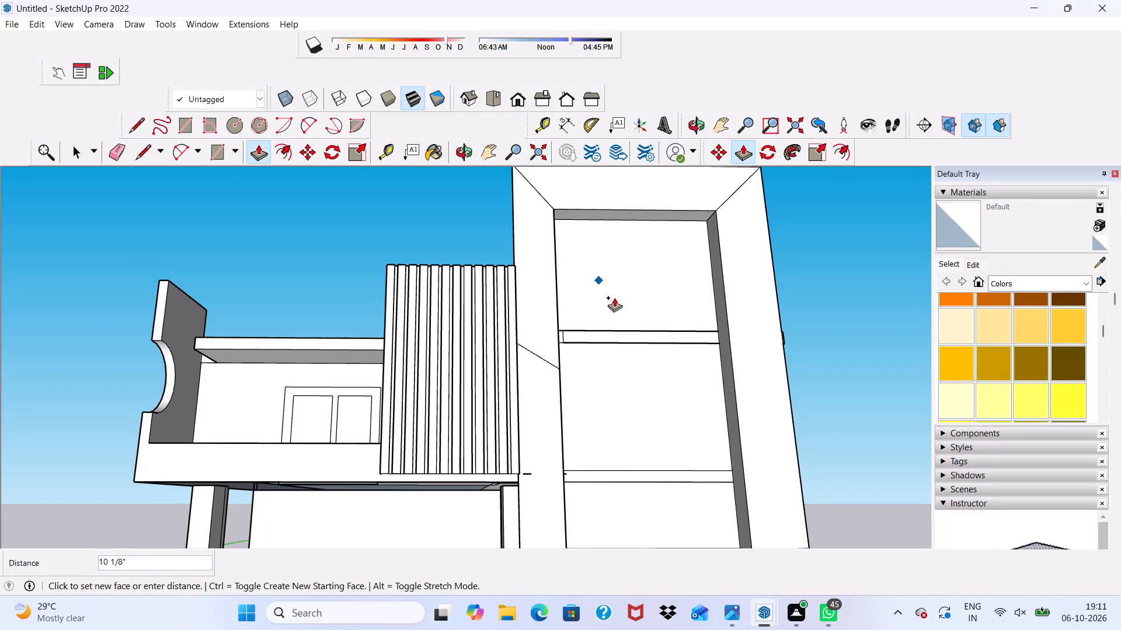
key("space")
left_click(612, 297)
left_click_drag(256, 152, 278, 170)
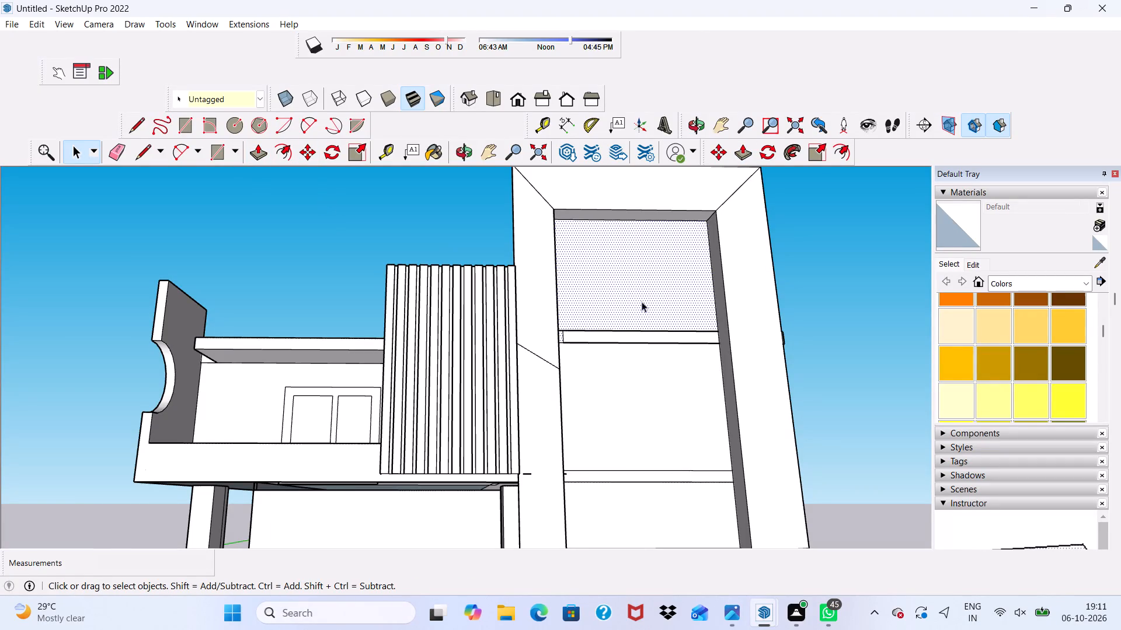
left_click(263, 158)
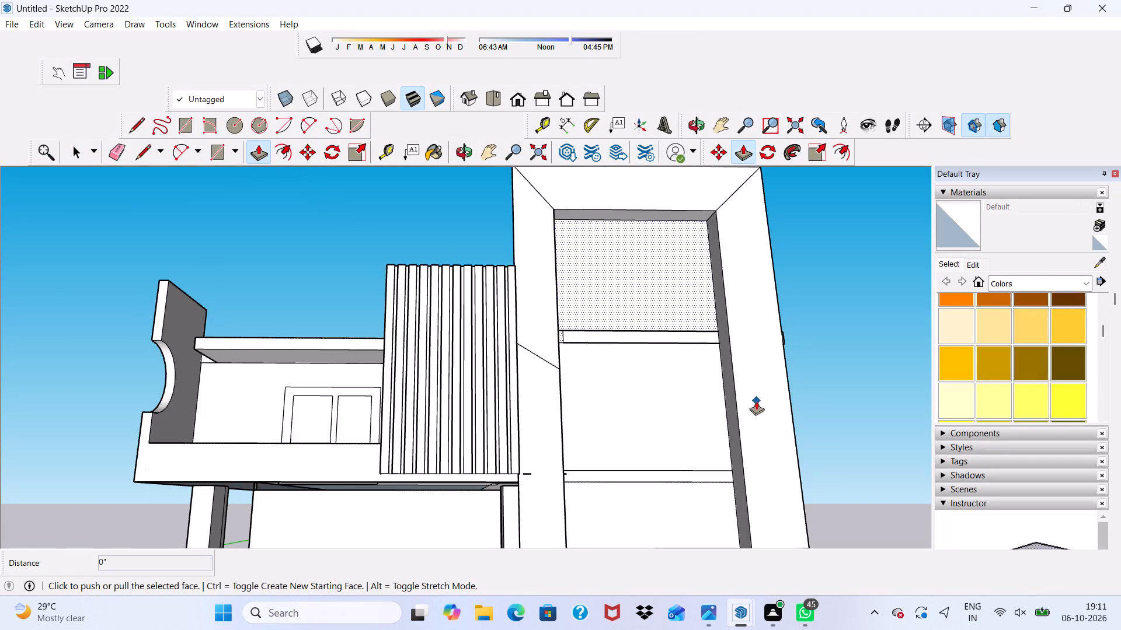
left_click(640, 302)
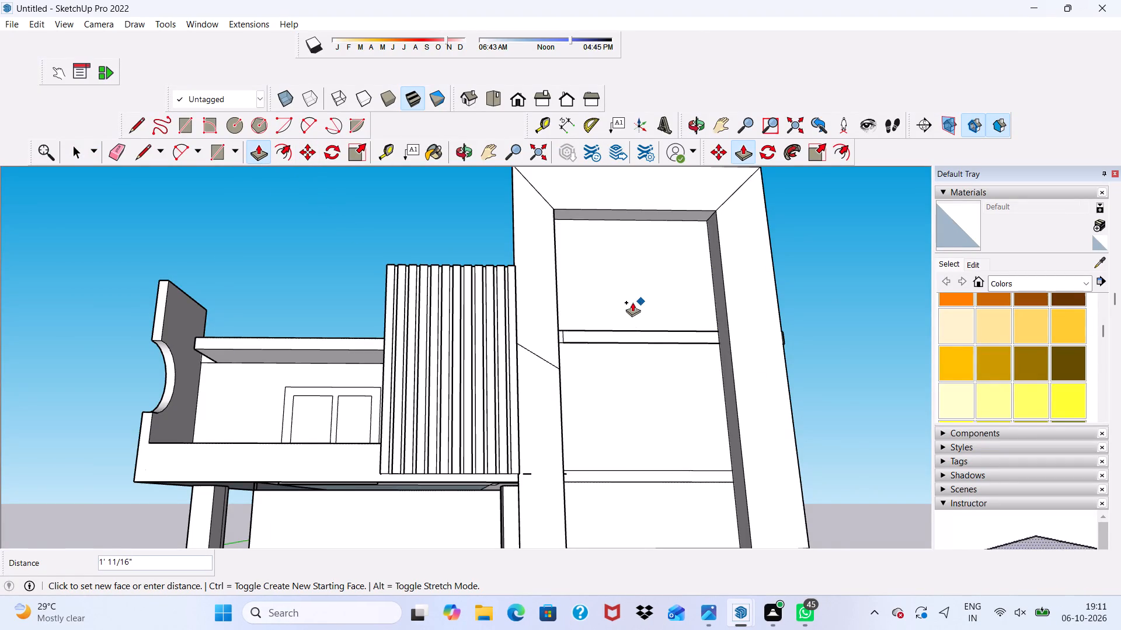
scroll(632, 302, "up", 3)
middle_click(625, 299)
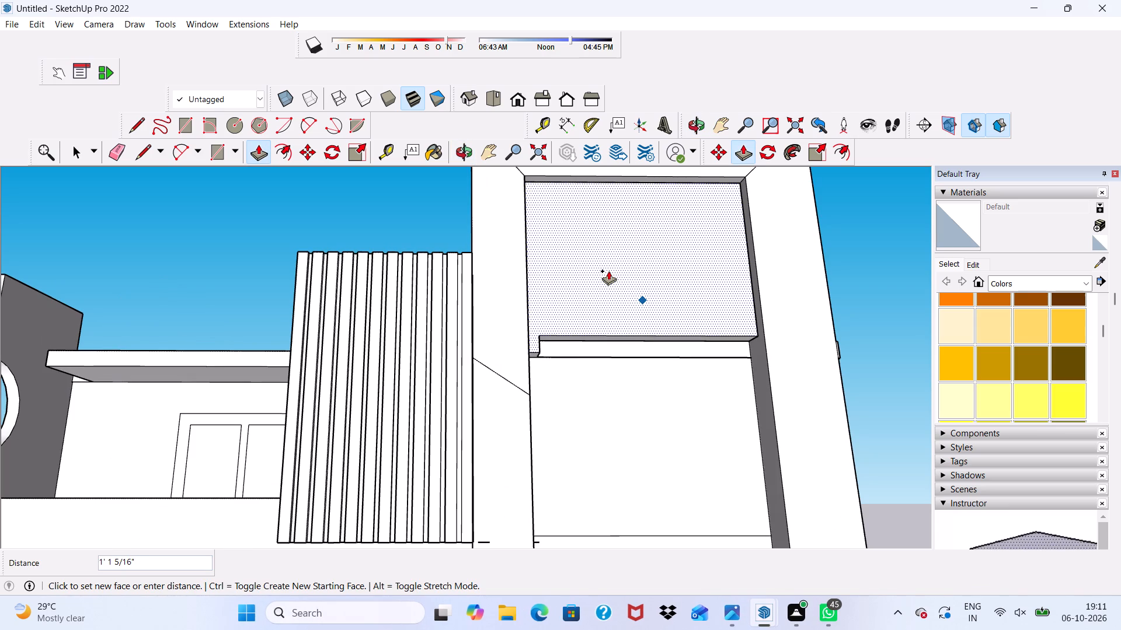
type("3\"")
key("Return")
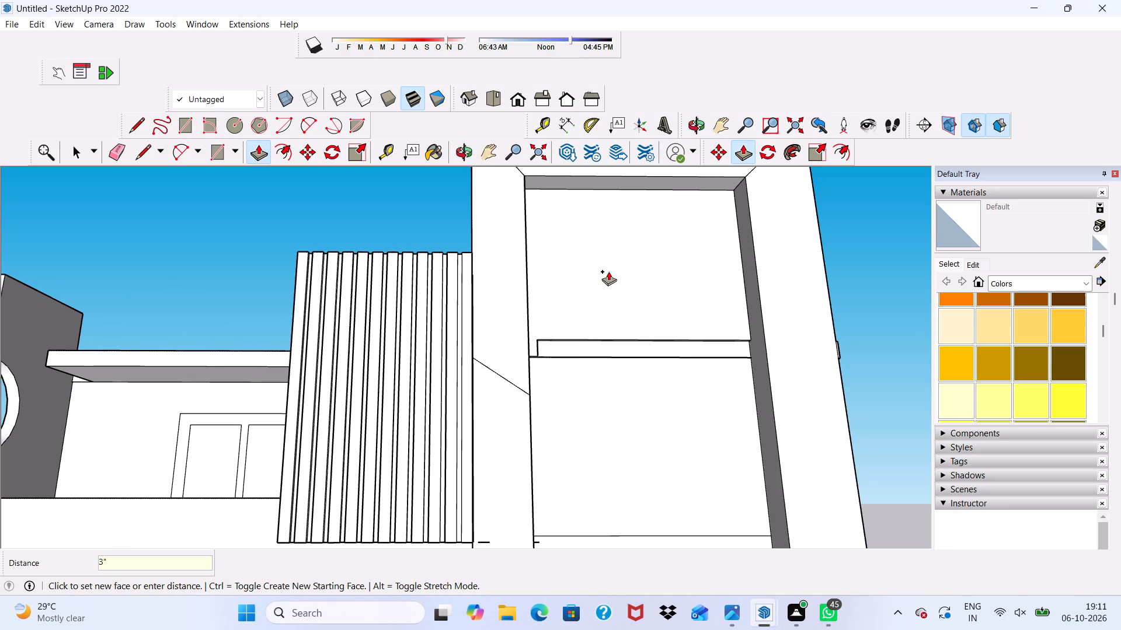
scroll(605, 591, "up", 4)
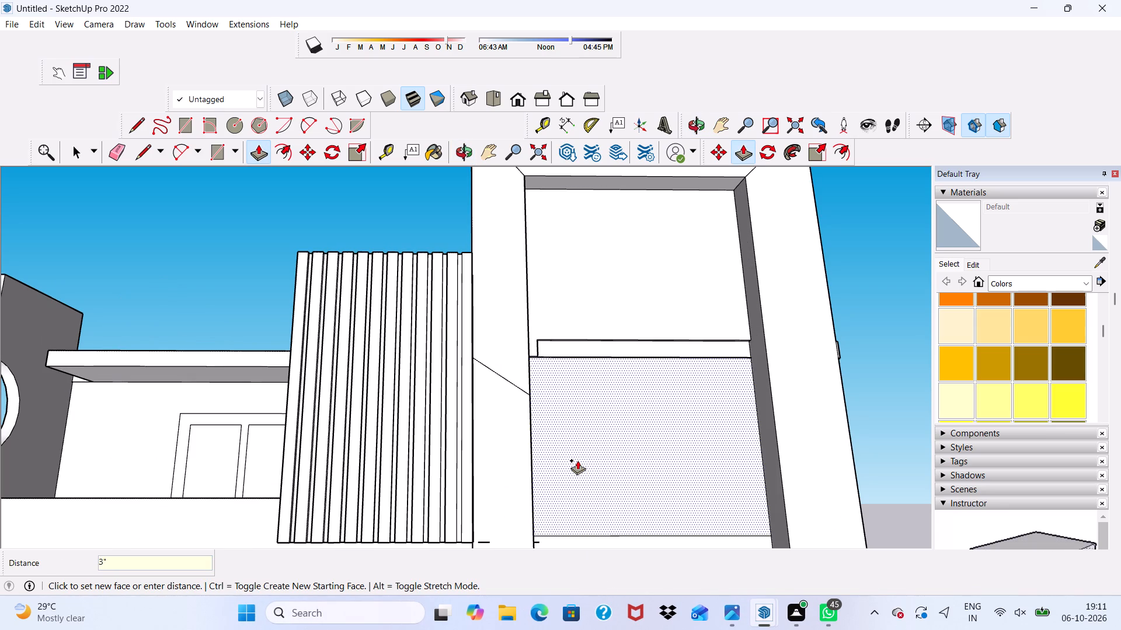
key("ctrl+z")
Push/Pull the upper panel of the tall wall's recess forward by 1'.
left_click(601, 306)
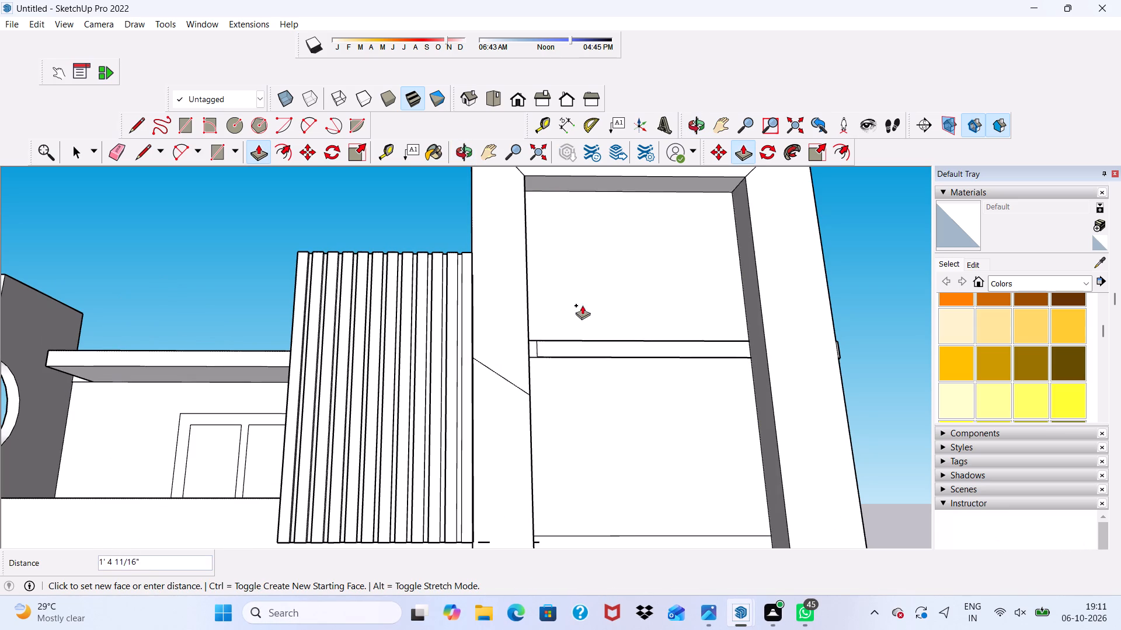
key("1")
key("apostrophe")
key("Return")
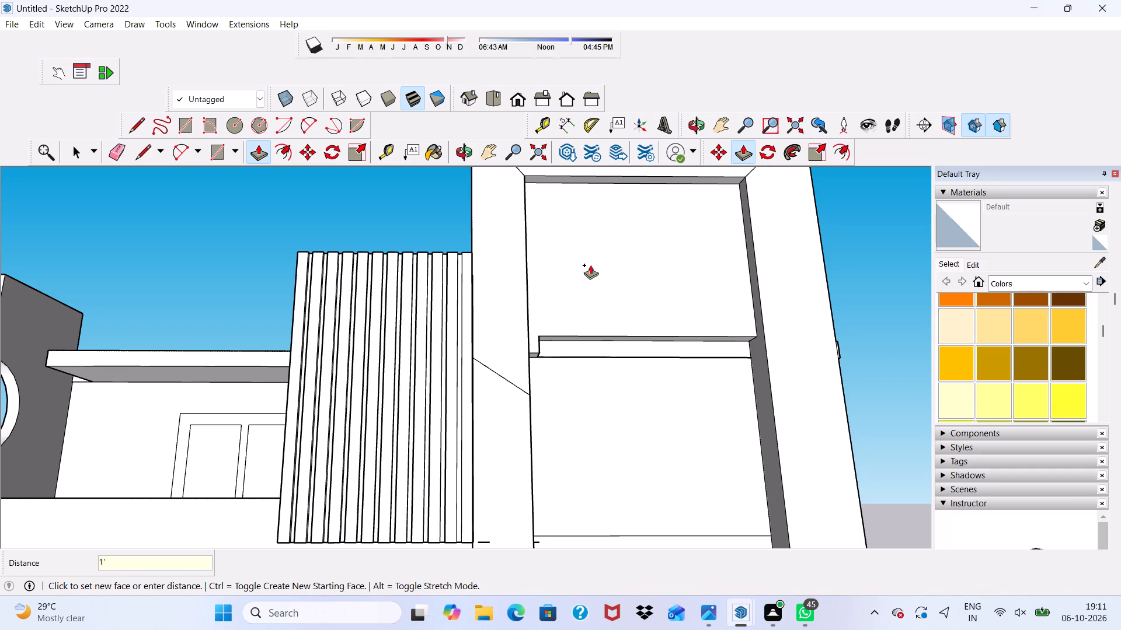
Extend the pulled-out panel's underside down about 16' 8" to the tall wall's bottom edge.
scroll(597, 318, "down", 1)
scroll(586, 341, "up", 7)
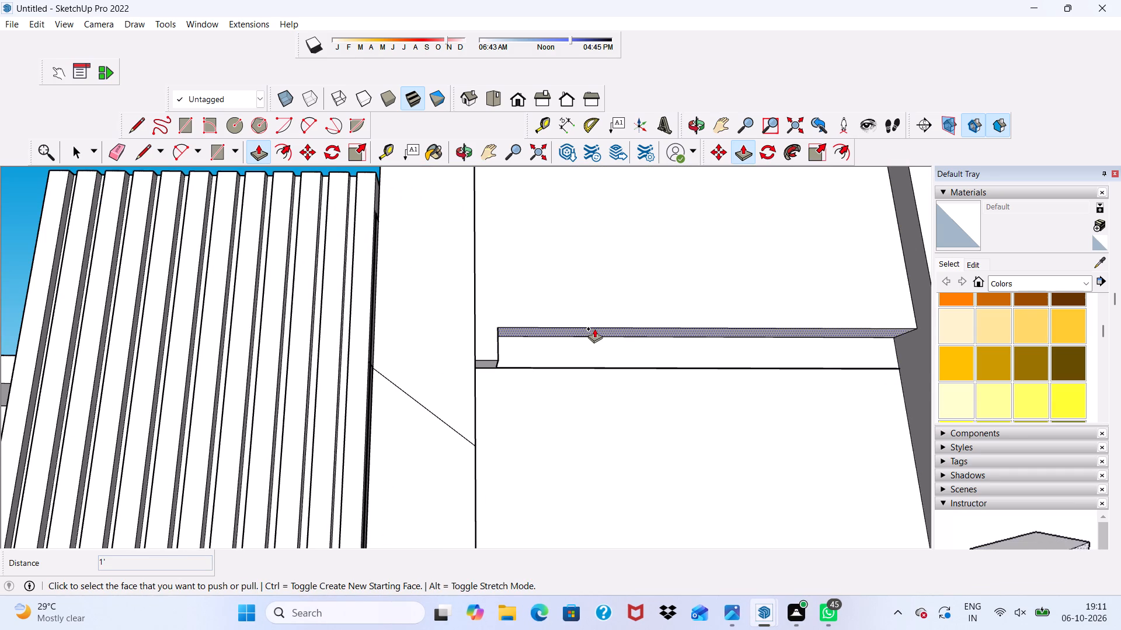
left_click(594, 328)
scroll(557, 383, "down", 15)
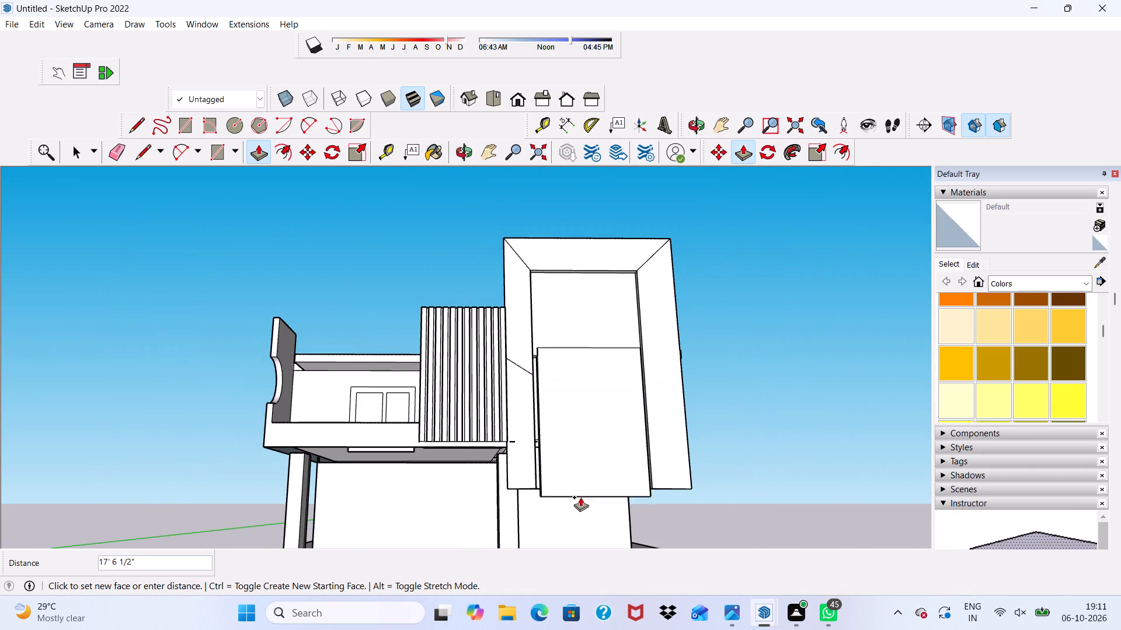
scroll(572, 470, "up", 4)
scroll(531, 508, "up", 1)
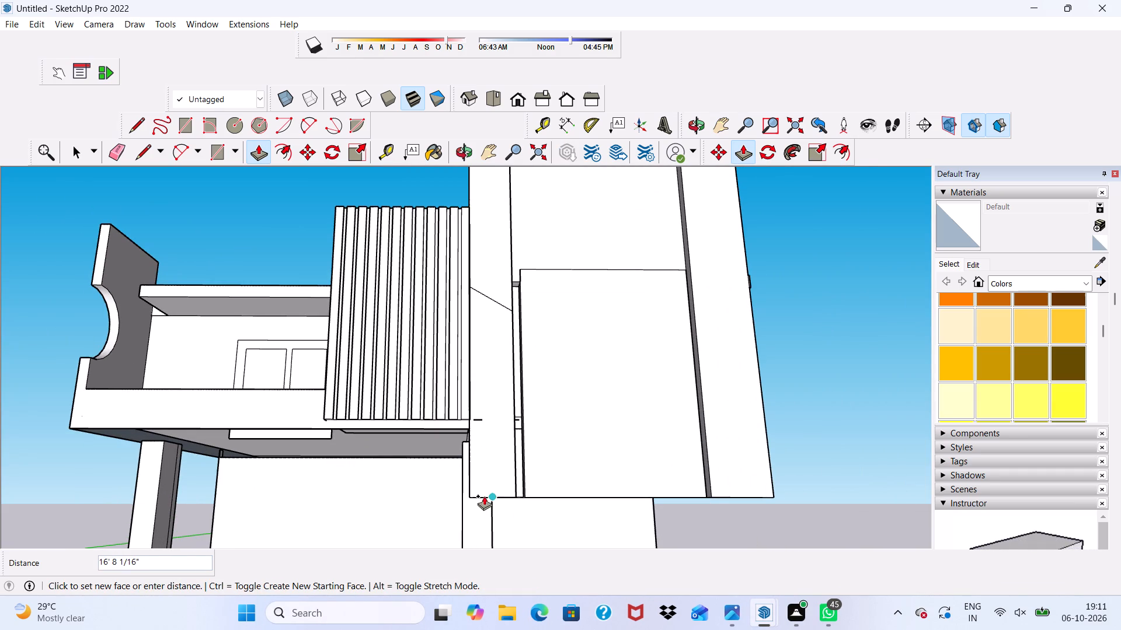
middle_click_drag(484, 496, 479, 325)
scroll(565, 373, "up", 3)
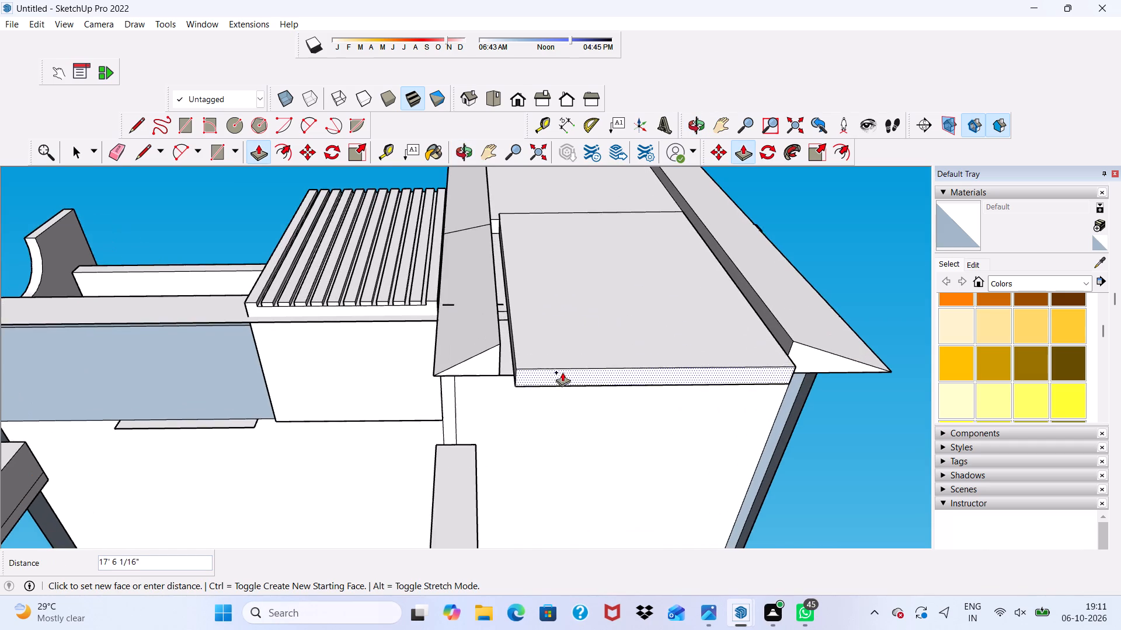
scroll(517, 365, "up", 3)
left_click(507, 380)
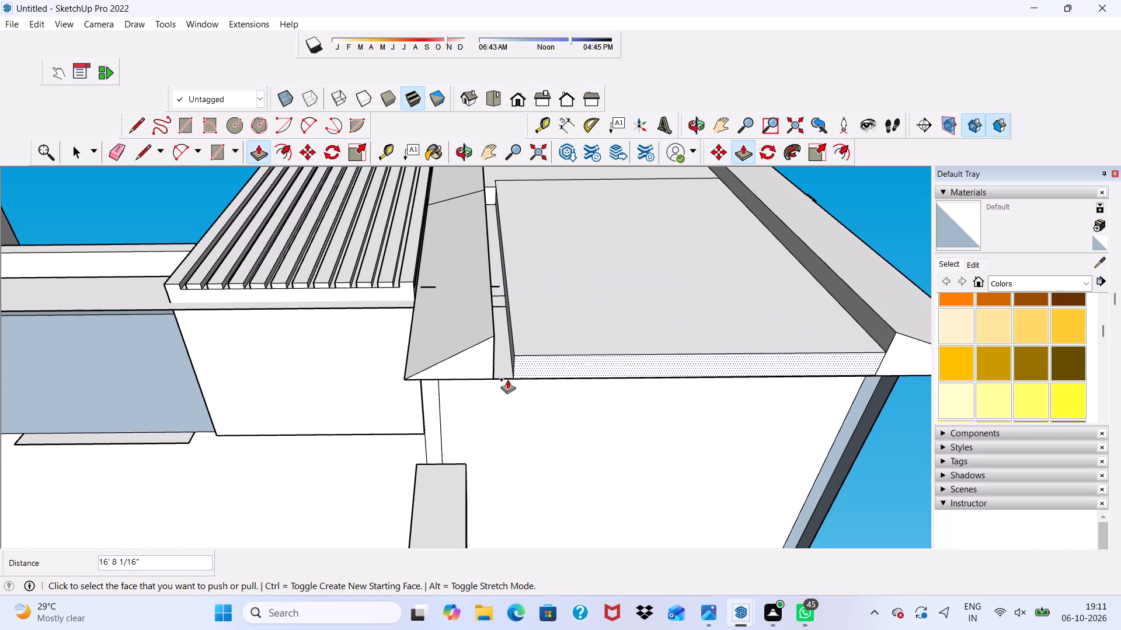
Push/Pull the lower panel's narrow side face about 8 3/8" to meet the recess side, closing the gap beside it.
scroll(518, 324, "up", 13)
left_click(503, 370)
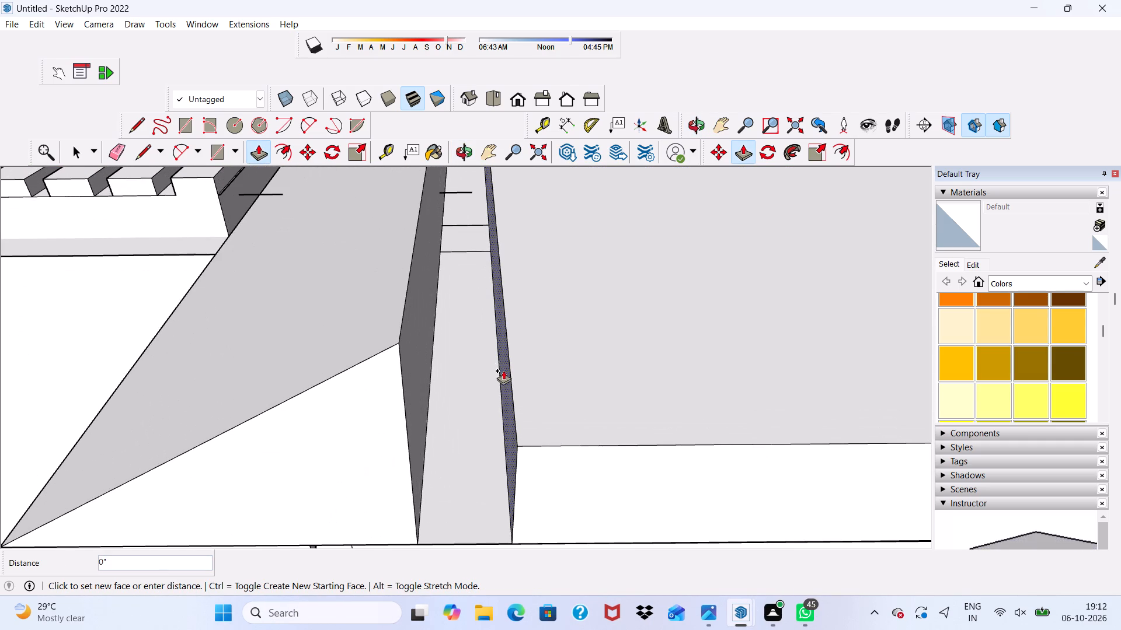
left_click(413, 403)
scroll(413, 402, "down", 7)
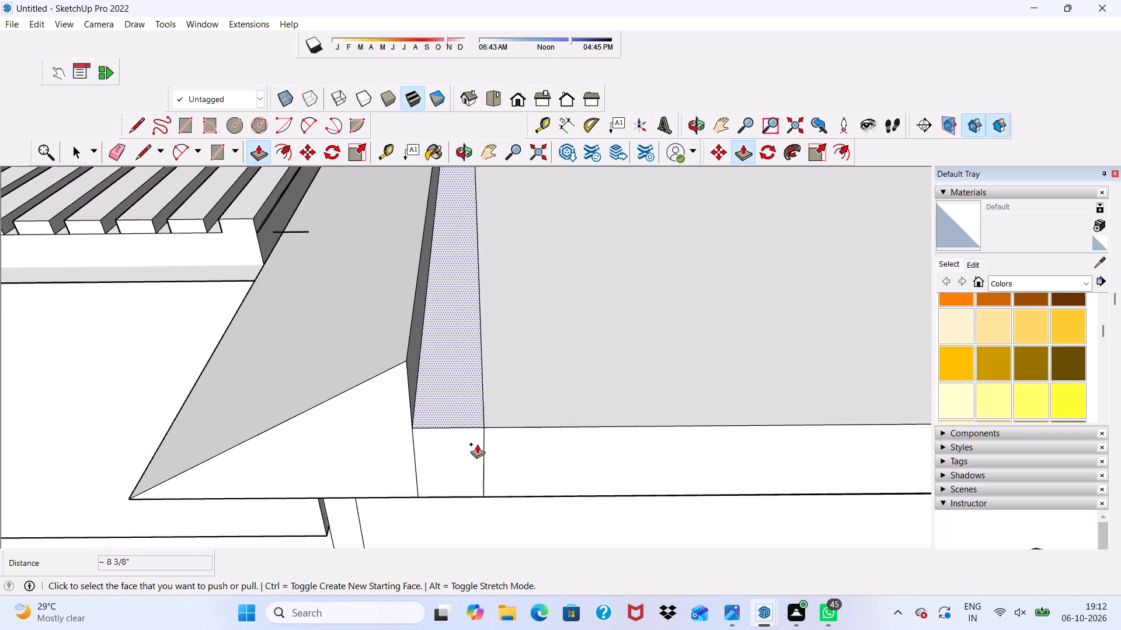
scroll(477, 444, "down", 13)
middle_click_drag(492, 217, 463, 460)
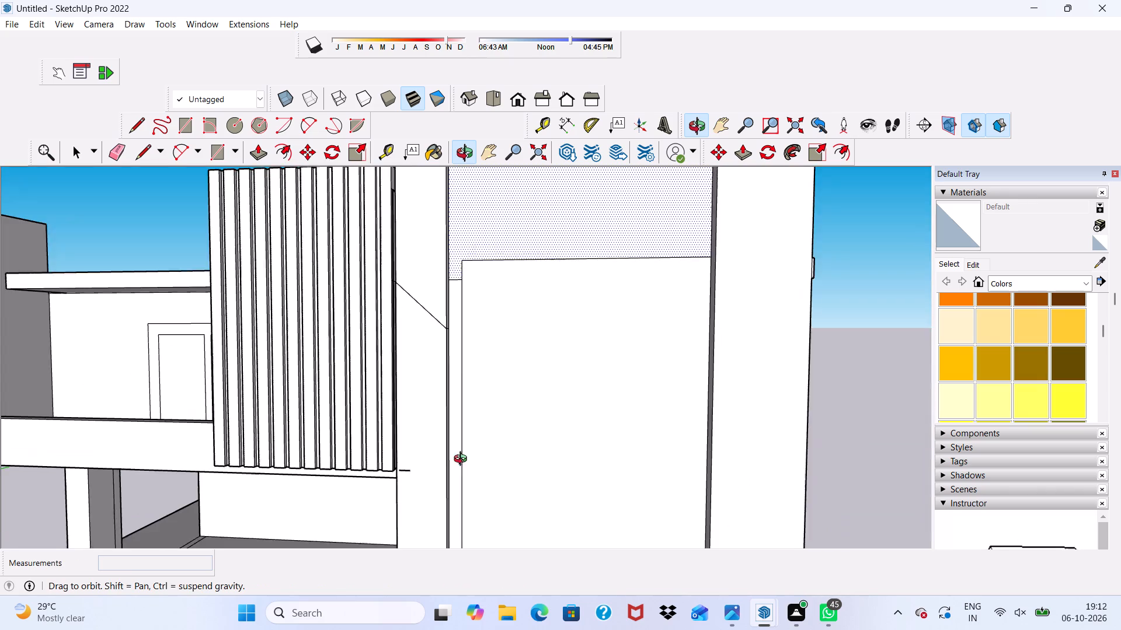
middle_click_drag(463, 460, 462, 460)
scroll(439, 314, "up", 8)
key("space")
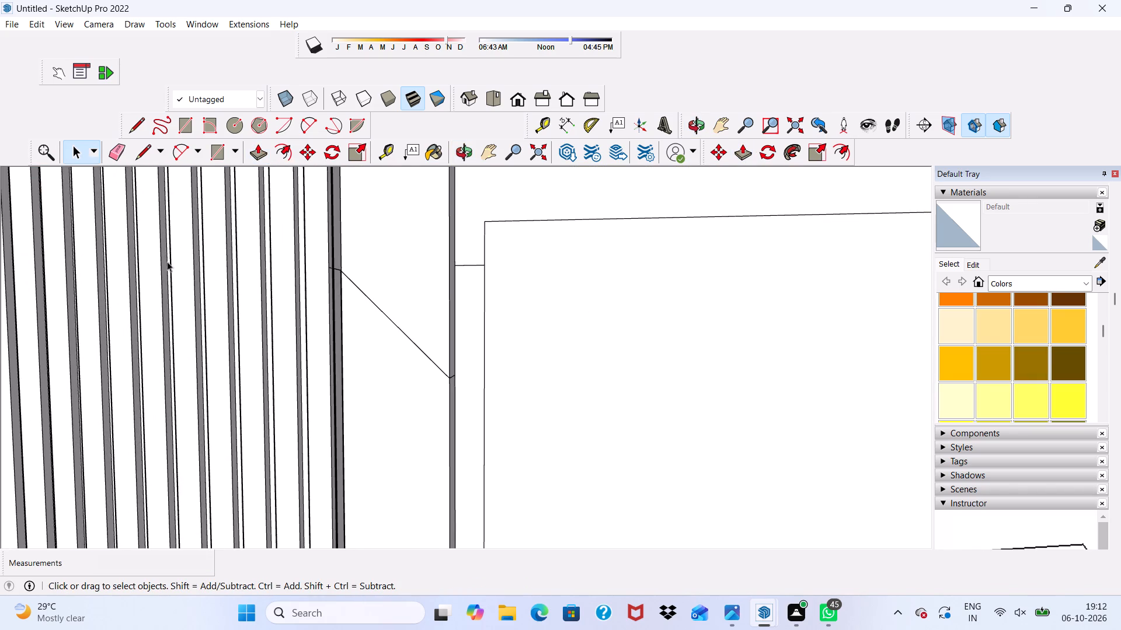
Erase the leftover diagonal, horizontal and vertical edges on the tall wall's side border and recessed panel, beside the strip-fronted block.
left_click(110, 151)
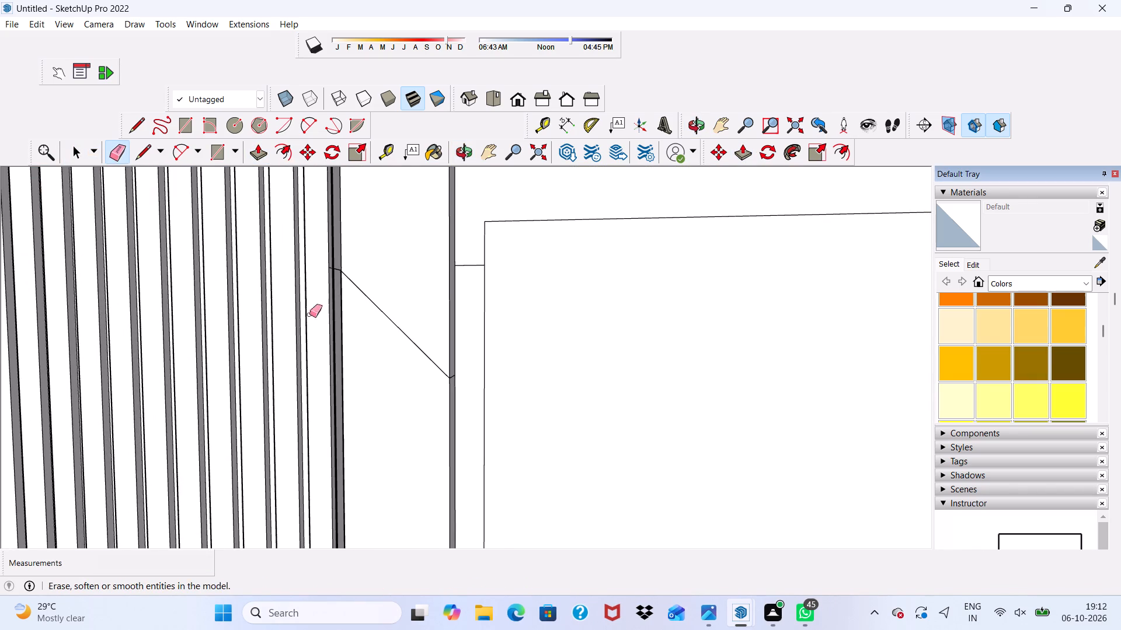
scroll(373, 370, "down", 7)
left_click_drag(552, 321, 561, 330)
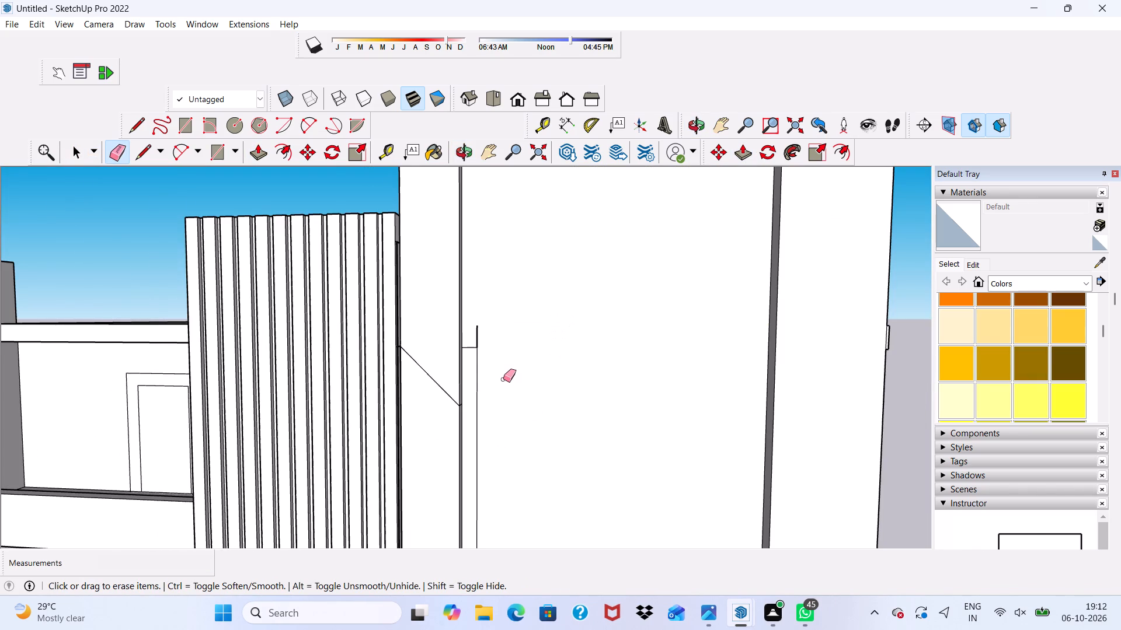
left_click(474, 395)
scroll(492, 346, "up", 5)
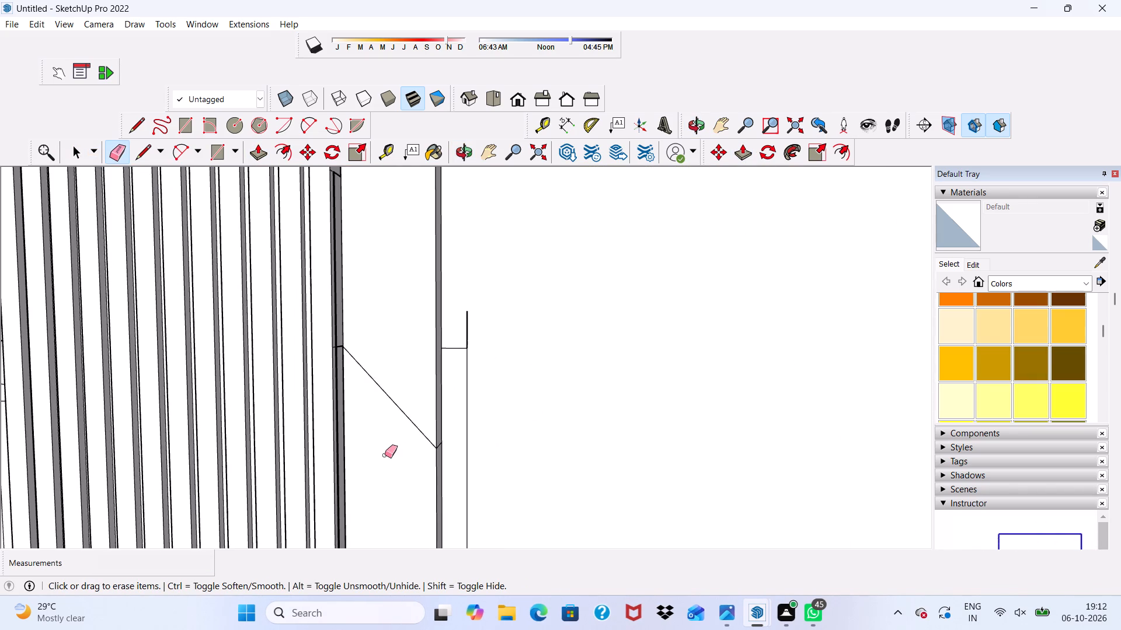
left_click_drag(381, 384, 387, 395)
scroll(448, 432, "up", 4)
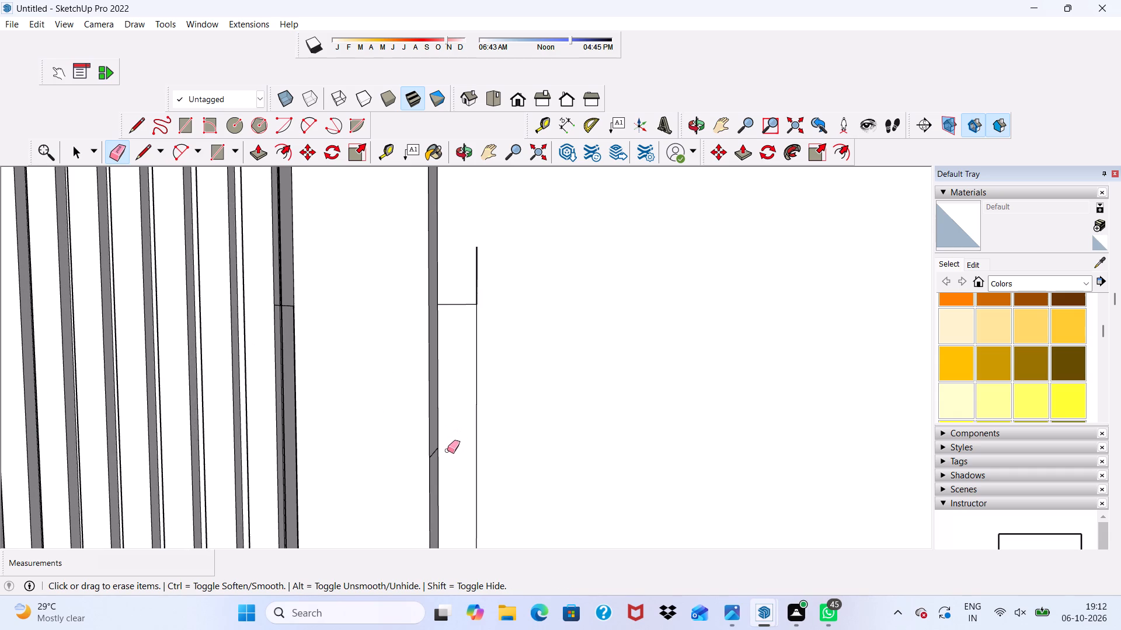
left_click(436, 453)
scroll(490, 304, "up", 3)
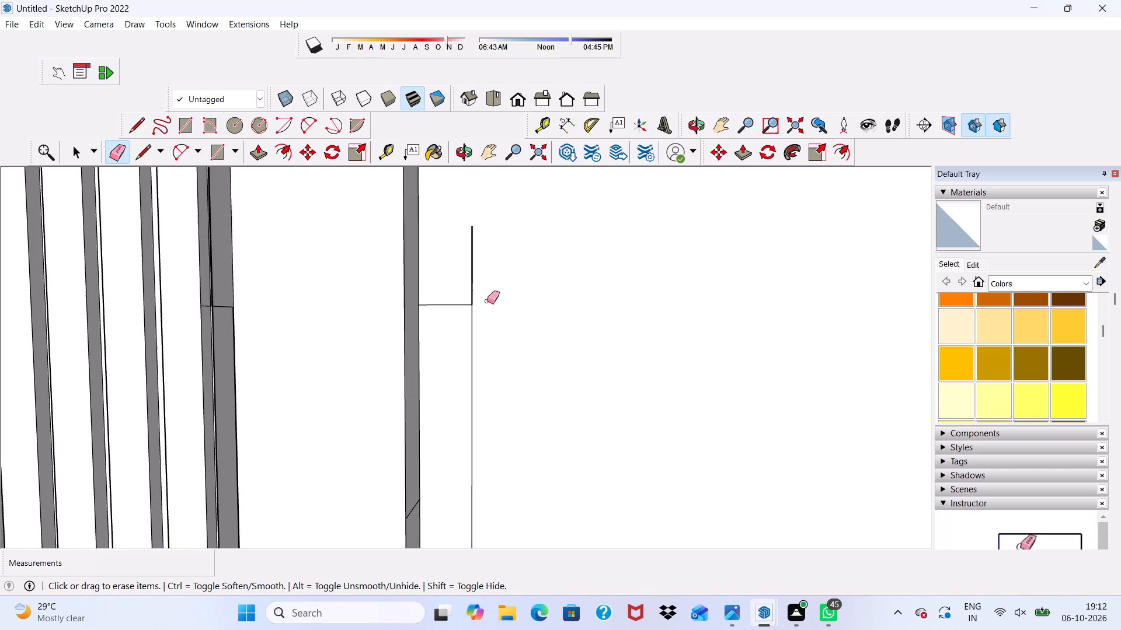
left_click_drag(464, 250, 478, 272)
left_click(458, 308)
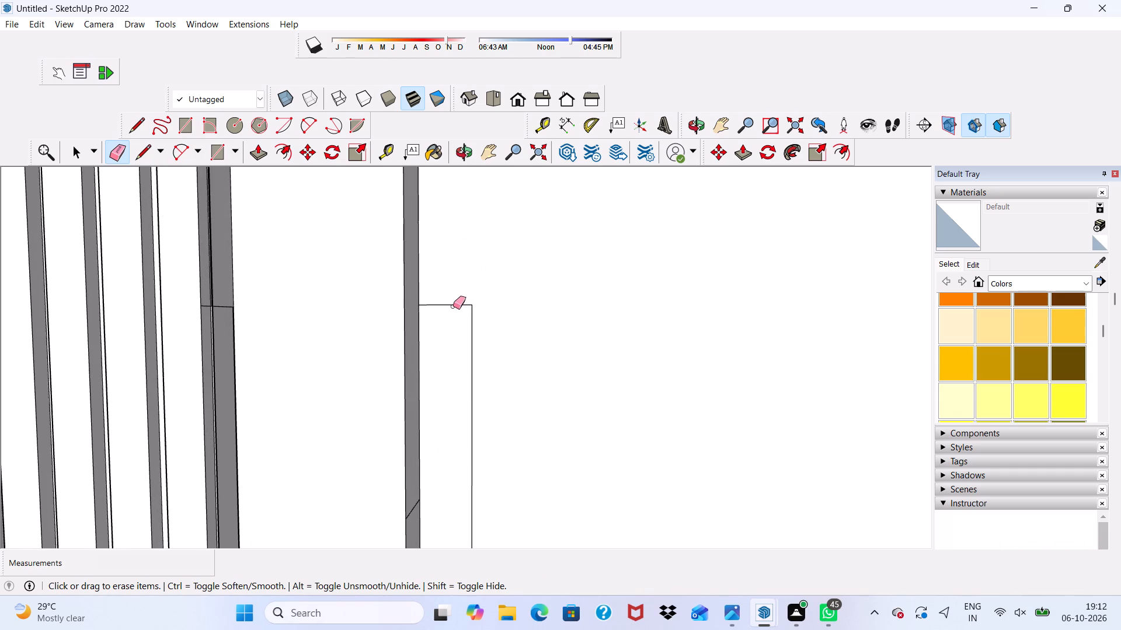
left_click_drag(453, 306, 455, 299)
left_click_drag(475, 336, 478, 363)
left_click_drag(476, 366, 464, 393)
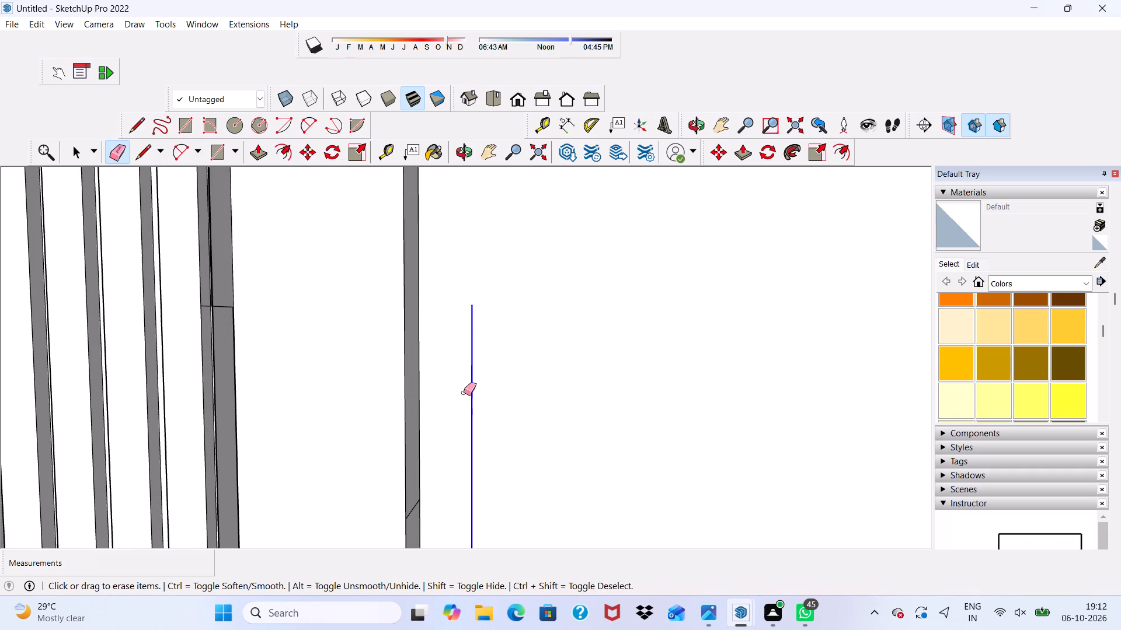
left_click_drag(464, 393, 460, 392)
scroll(458, 391, "down", 20)
scroll(458, 391, "down", 5)
middle_click_drag(560, 367, 591, 421)
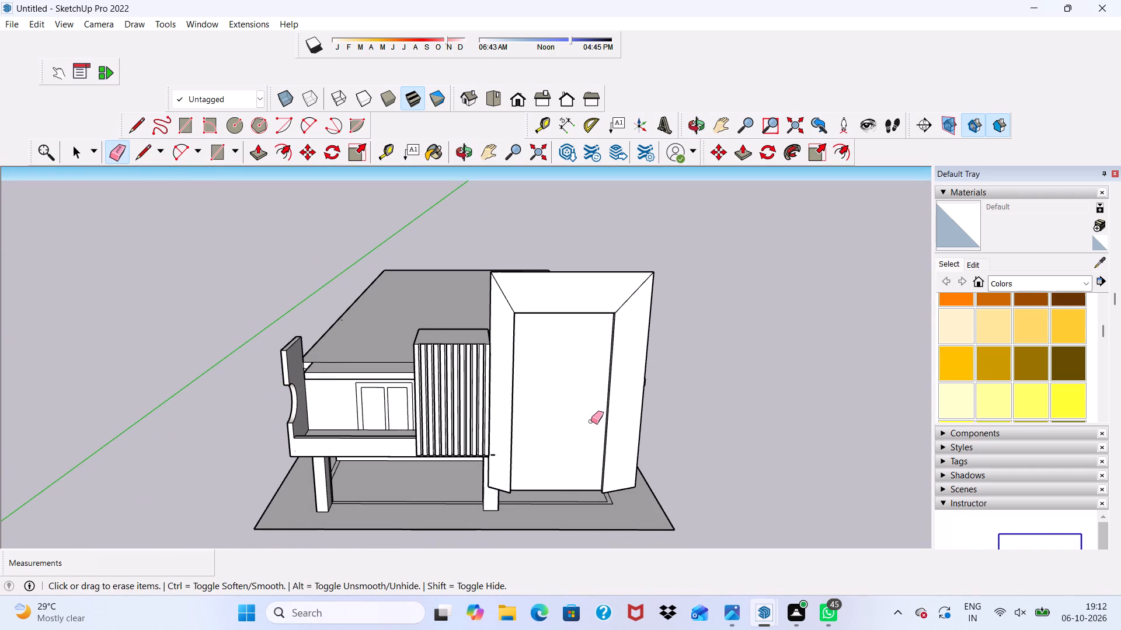
Scale the tall wall's sloped top border face to a shorter height, raising its inner edge above the recessed panel.
key("space")
scroll(511, 374, "up", 3)
middle_click_drag(511, 374, 488, 283)
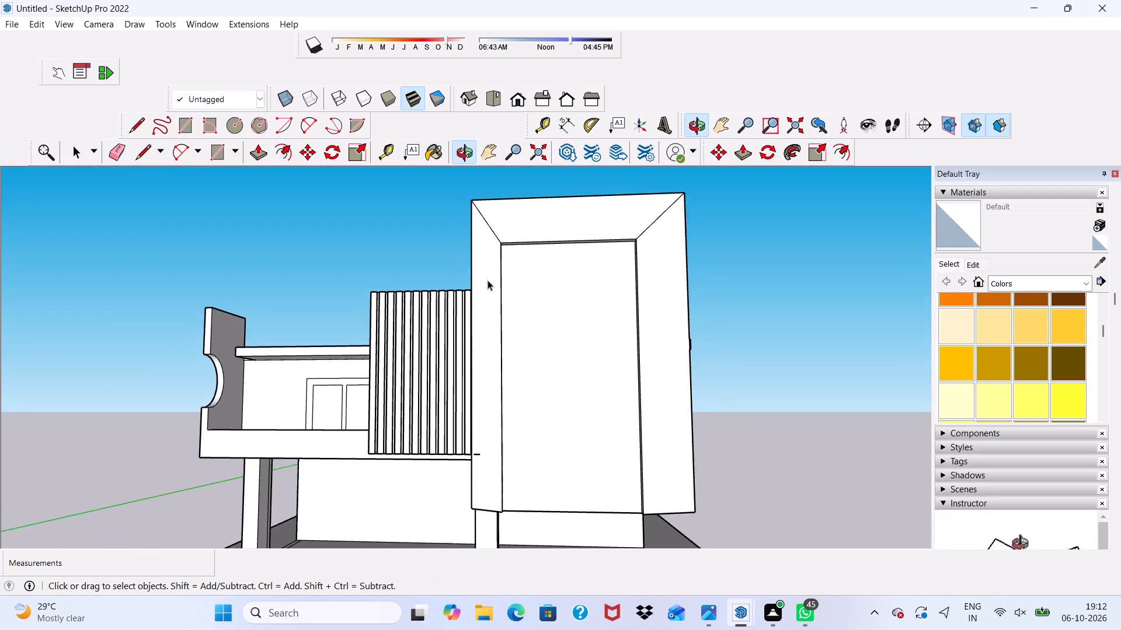
scroll(582, 254, "up", 3)
left_click(582, 254)
left_click(455, 222)
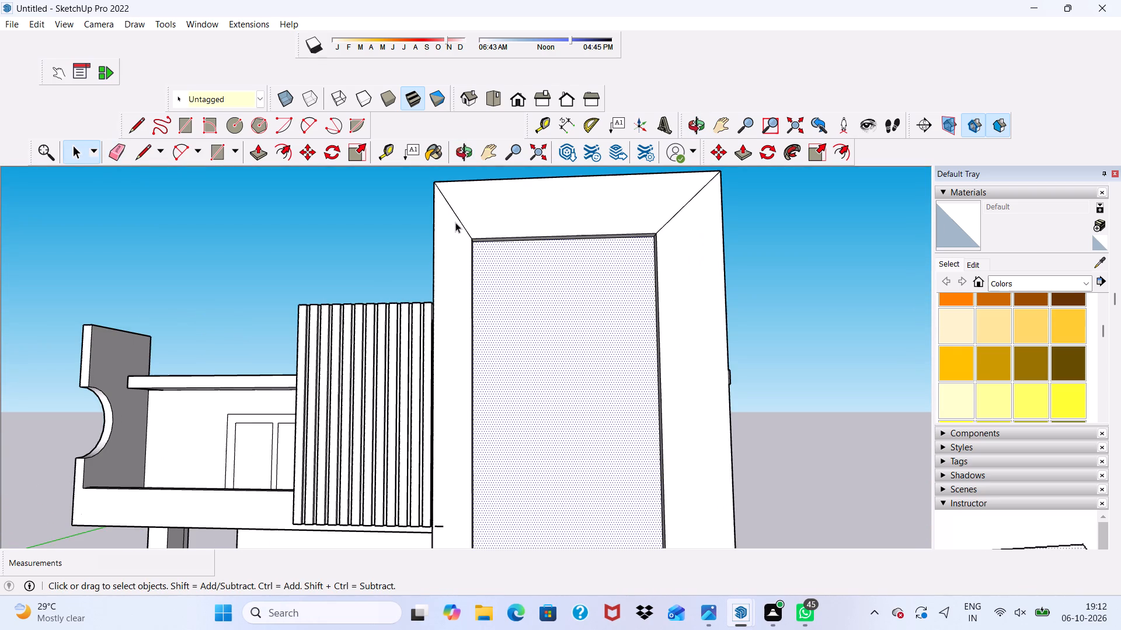
double_click(467, 204)
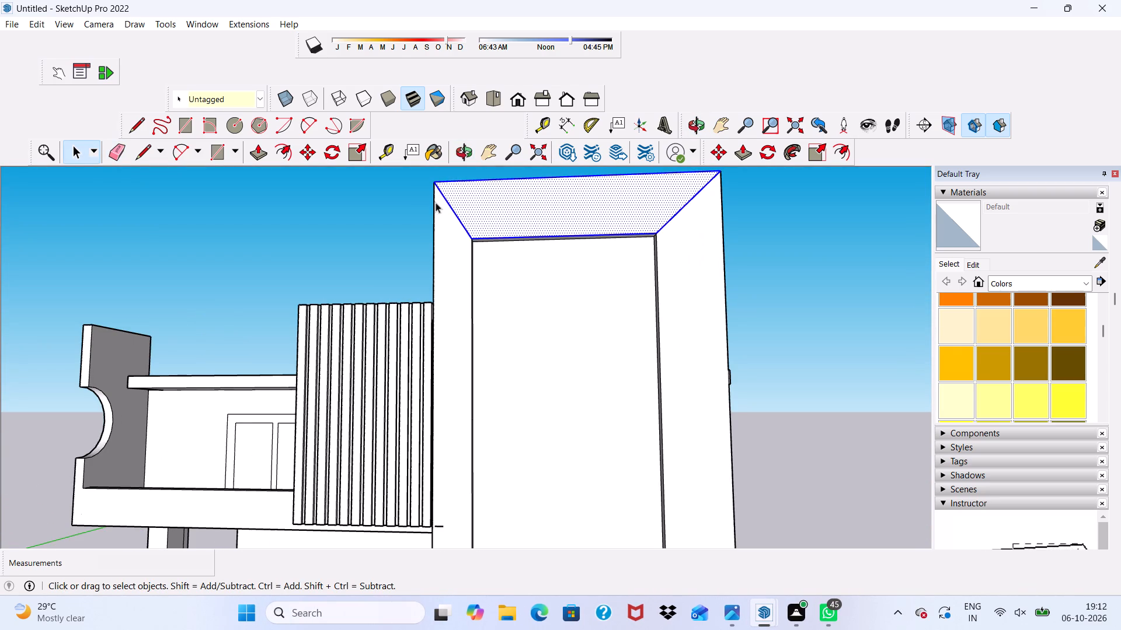
left_click(358, 143)
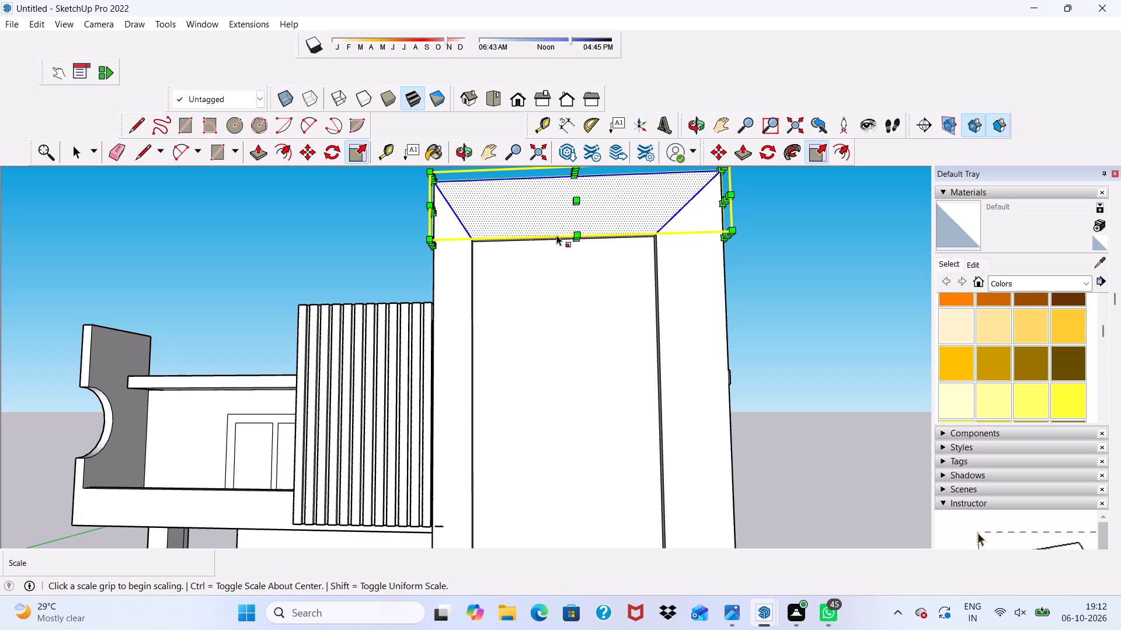
left_click_drag(569, 236, 565, 209)
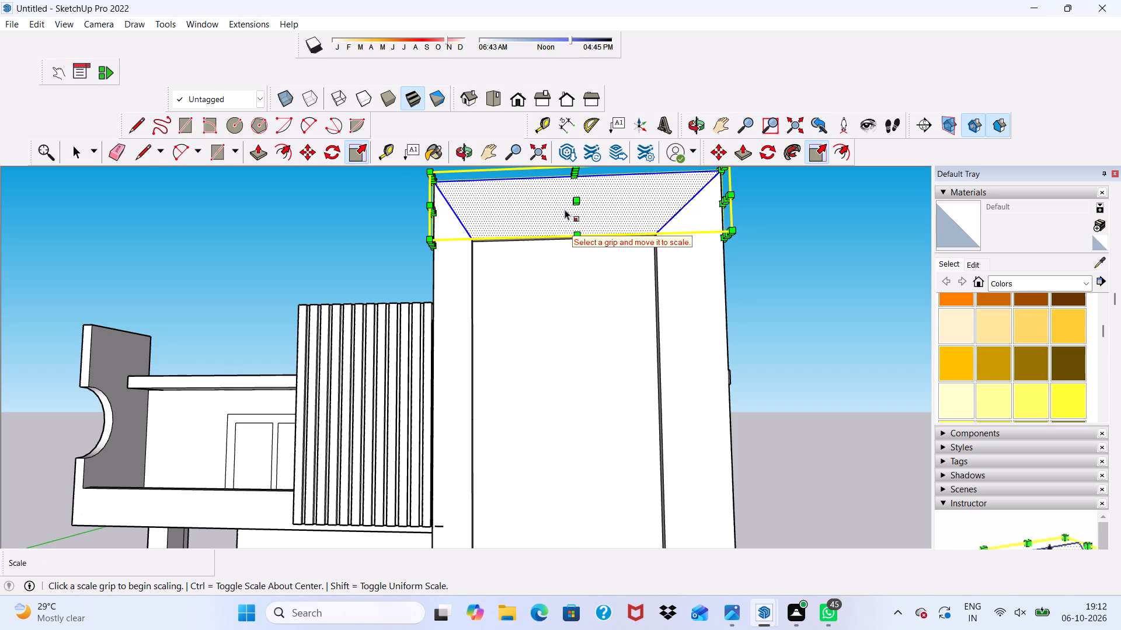
left_click_drag(565, 209, 568, 208)
scroll(584, 242, "up", 4)
left_click_drag(576, 240, 577, 184)
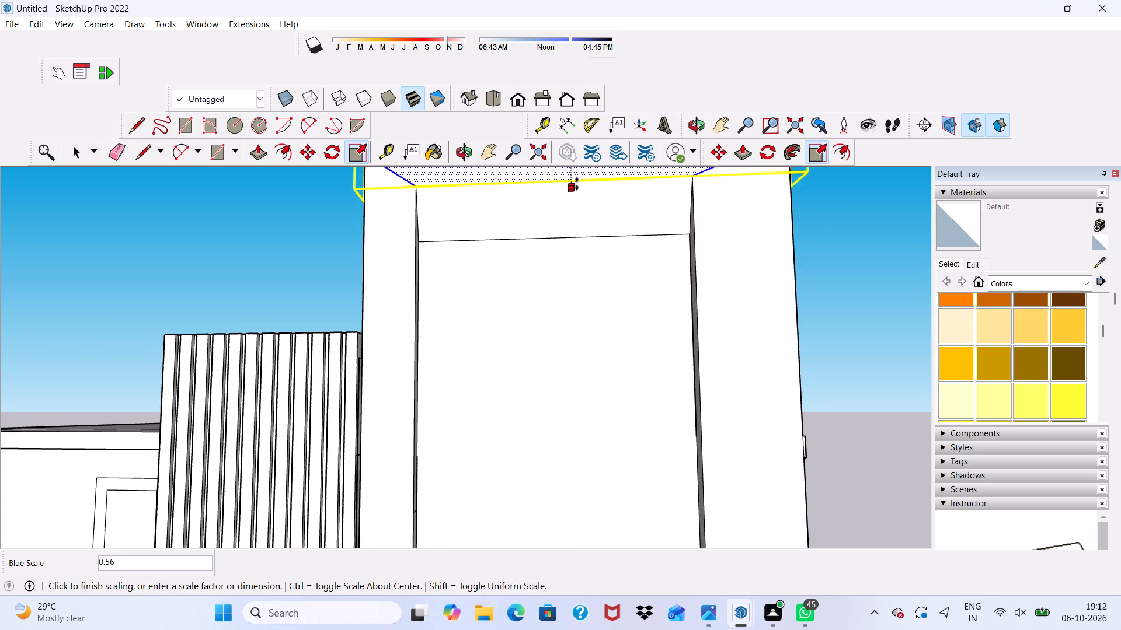
left_click_drag(577, 184, 587, 250)
scroll(578, 250, "up", 2)
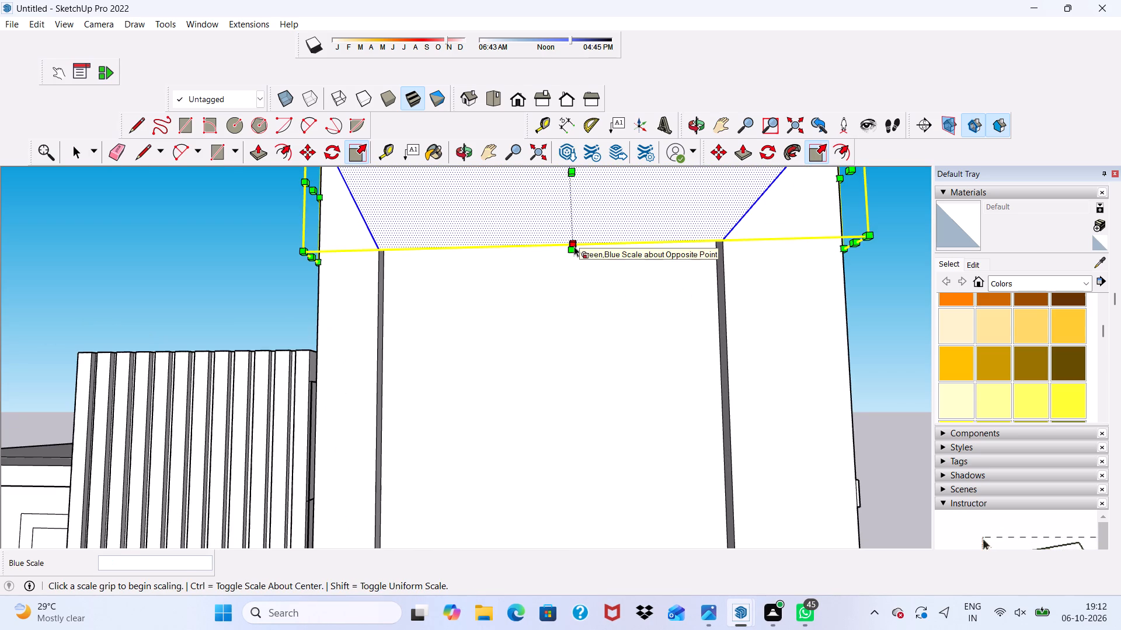
left_click_drag(574, 246, 572, 184)
scroll(577, 264, "down", 8)
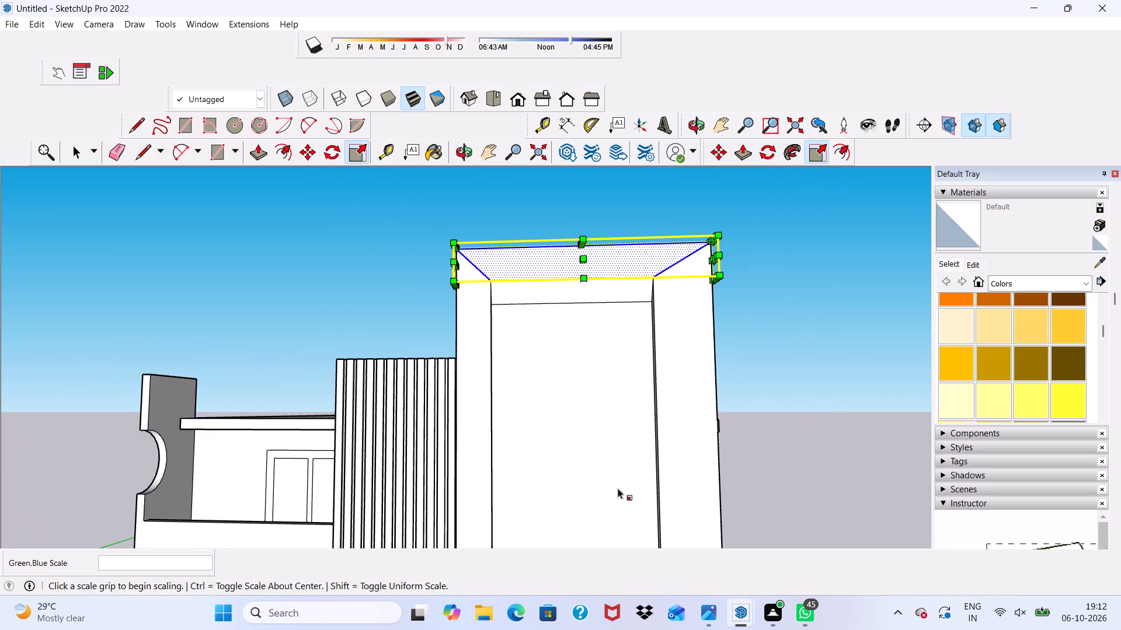
key("space")
scroll(781, 406, "down", 1)
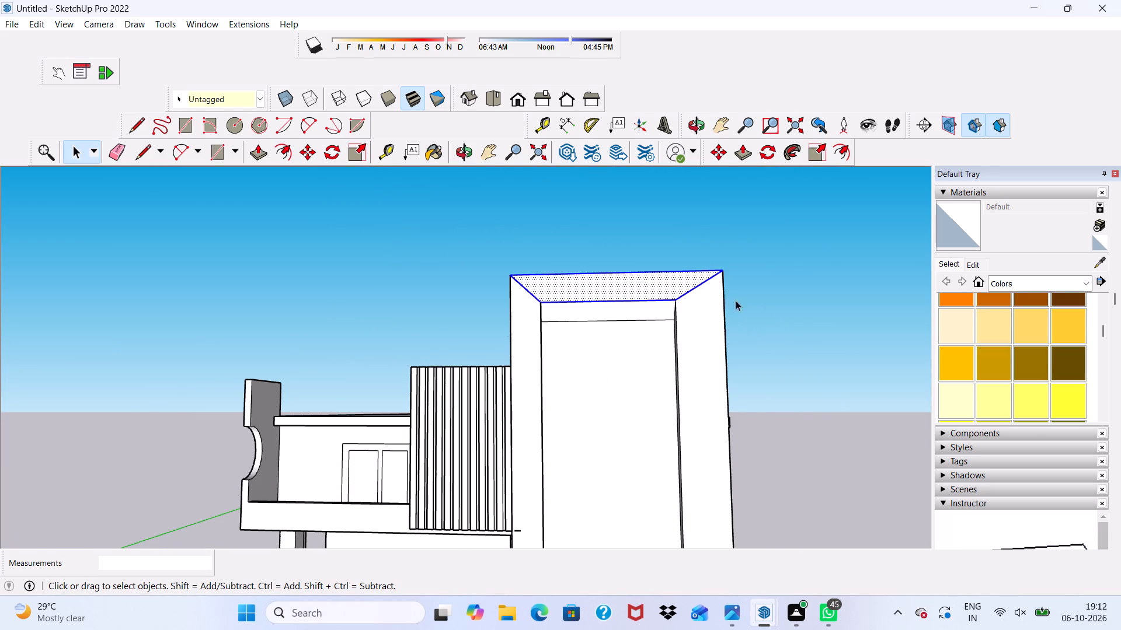
left_click(808, 329)
Examine the tall wall's top border and recess from the front and both sides.
scroll(586, 362, "up", 2)
scroll(586, 362, "down", 2)
middle_click_drag(586, 362, 778, 450)
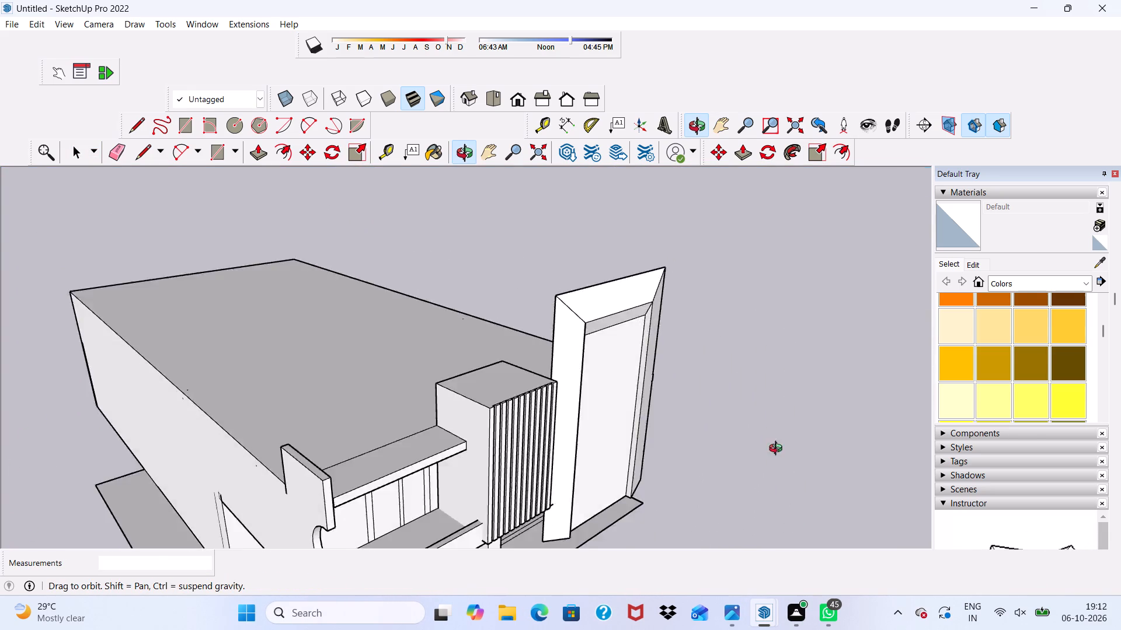
middle_click_drag(778, 450, 681, 338)
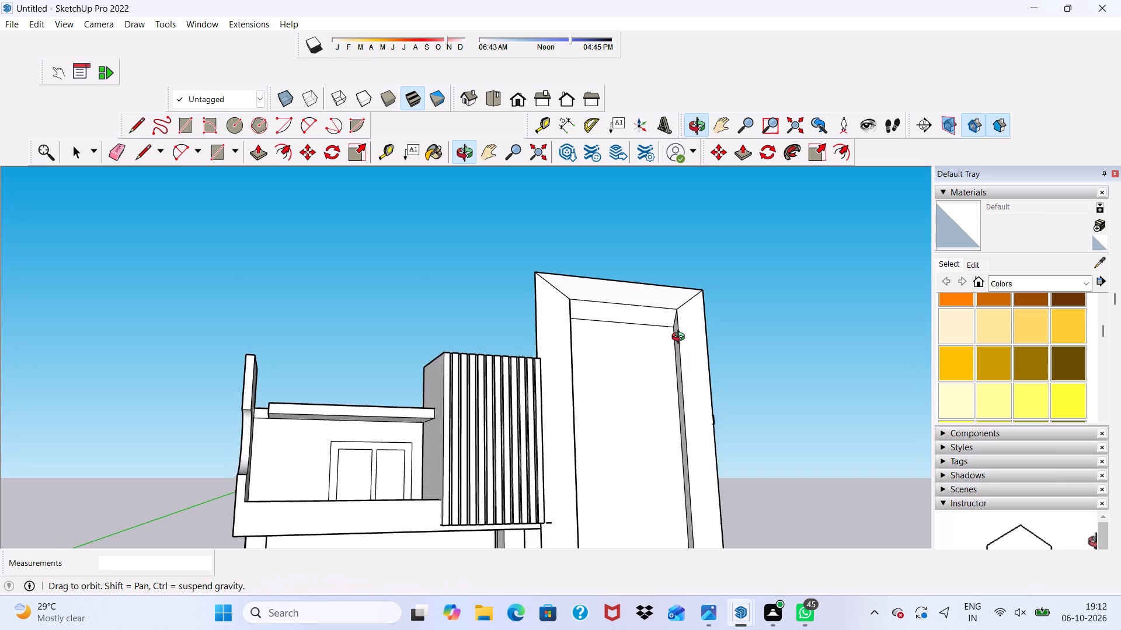
middle_click_drag(681, 338, 695, 391)
scroll(695, 391, "up", 3)
scroll(695, 391, "down", 4)
key("space")
scroll(653, 345, "up", 1)
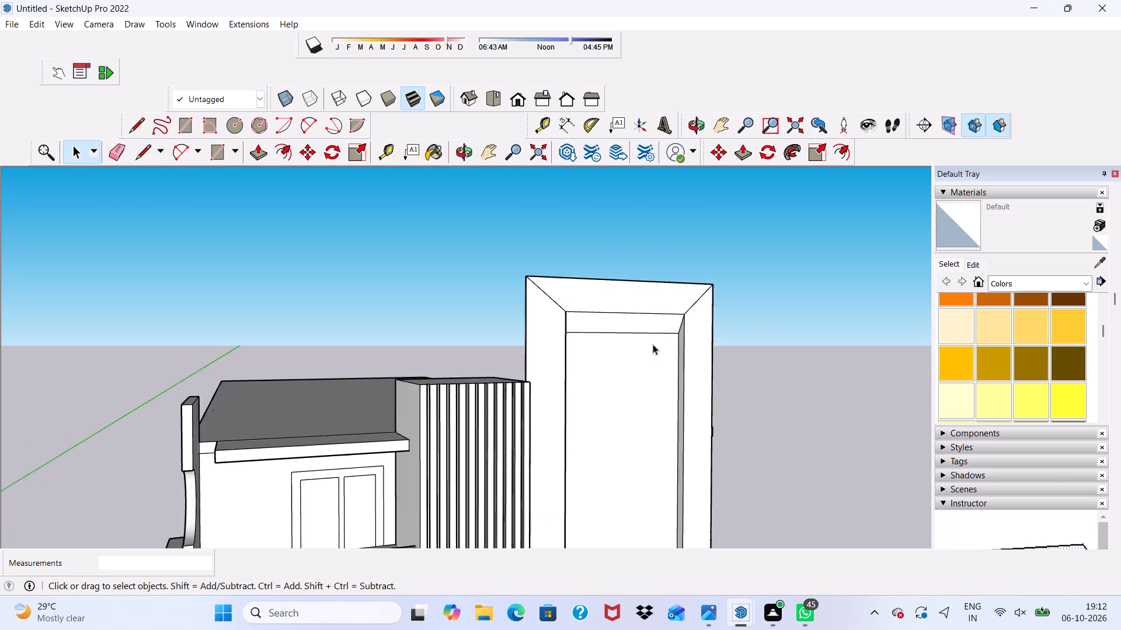
scroll(653, 344, "up", 10)
scroll(626, 324, "down", 3)
middle_click_drag(627, 325, 852, 374)
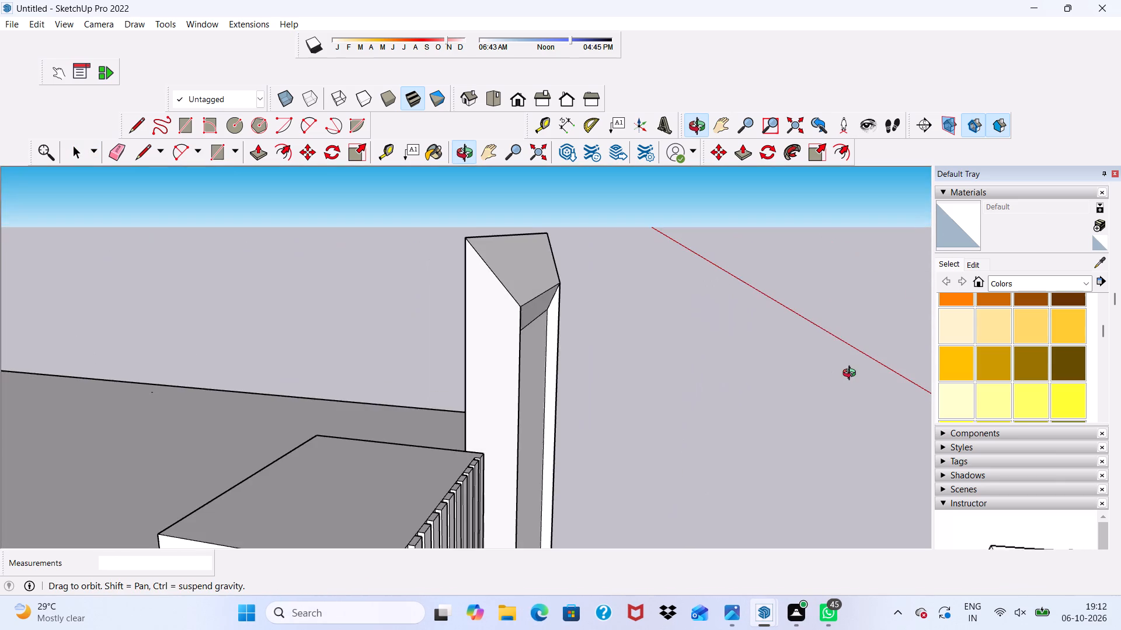
middle_click_drag(852, 374, 621, 361)
scroll(647, 249, "down", 1)
scroll(621, 362, "down", 8)
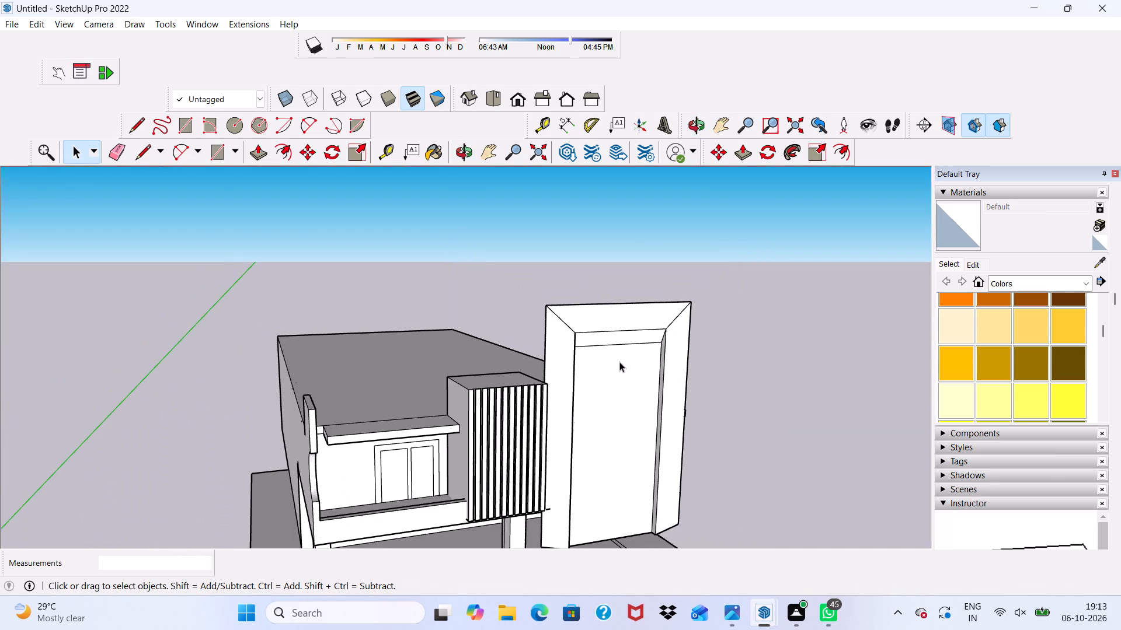
middle_click_drag(619, 362, 452, 322)
scroll(541, 372, "up", 4)
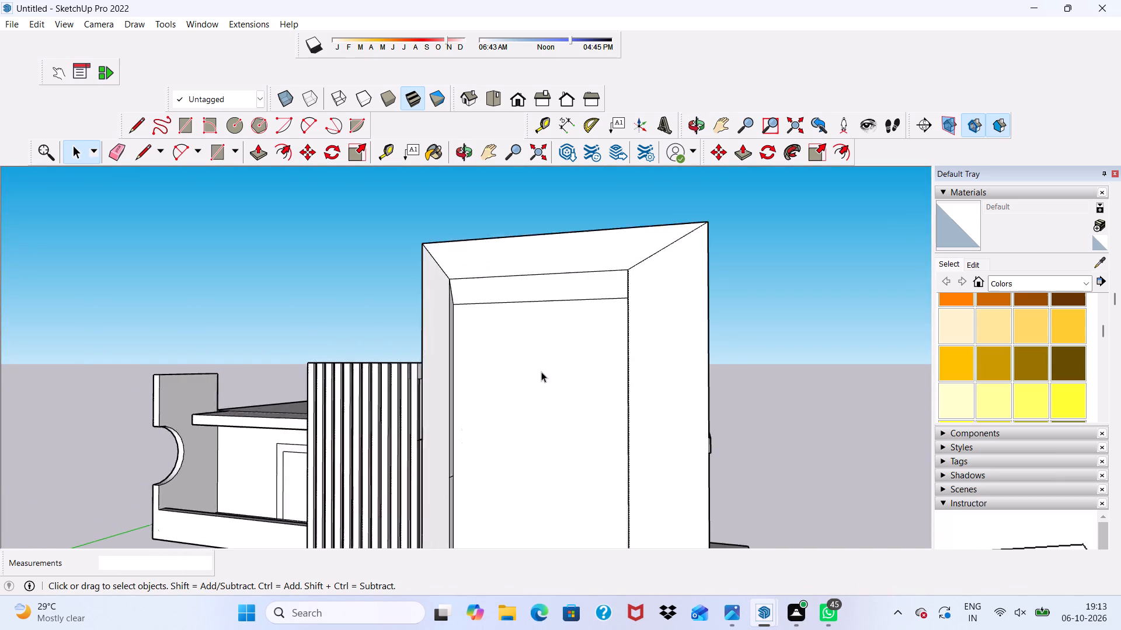
scroll(541, 372, "down", 6)
middle_click_drag(534, 361, 722, 321)
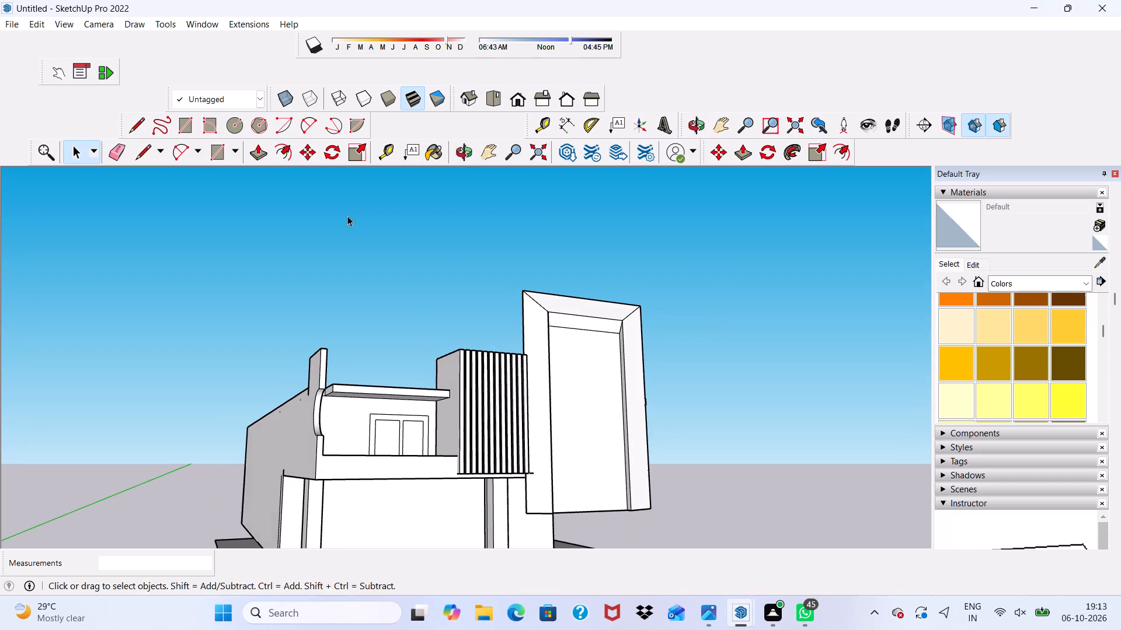
Draw a tall rectangle about 20' 8" by 5' 5 1/2" on the tall wall's recessed panel.
left_click_drag(189, 123, 192, 132)
scroll(625, 355, "up", 3)
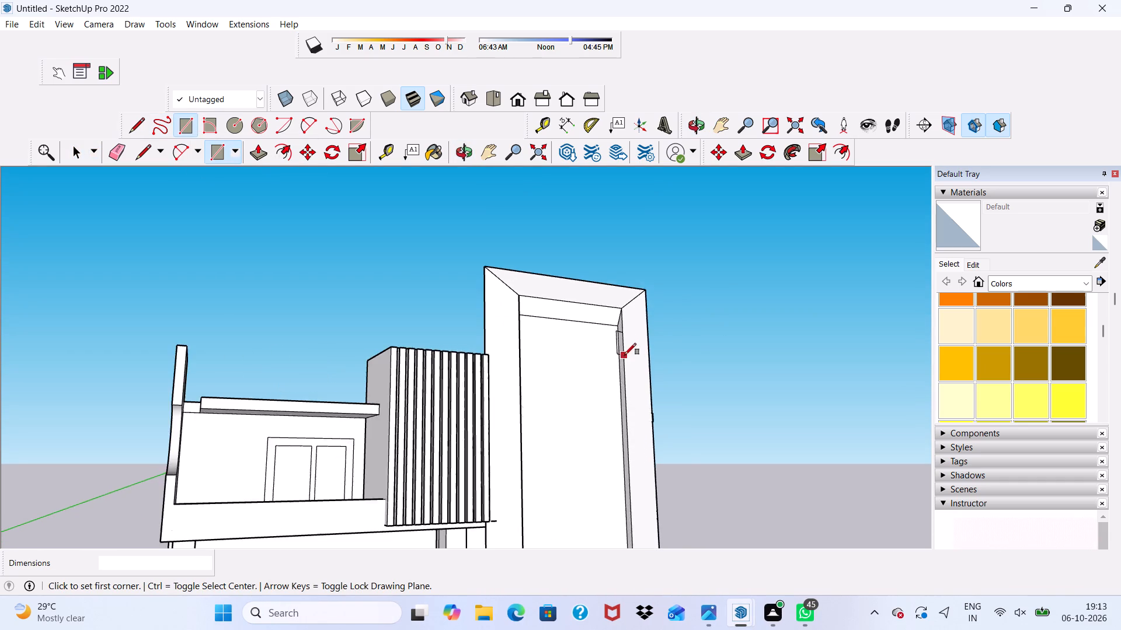
scroll(503, 310, "up", 2)
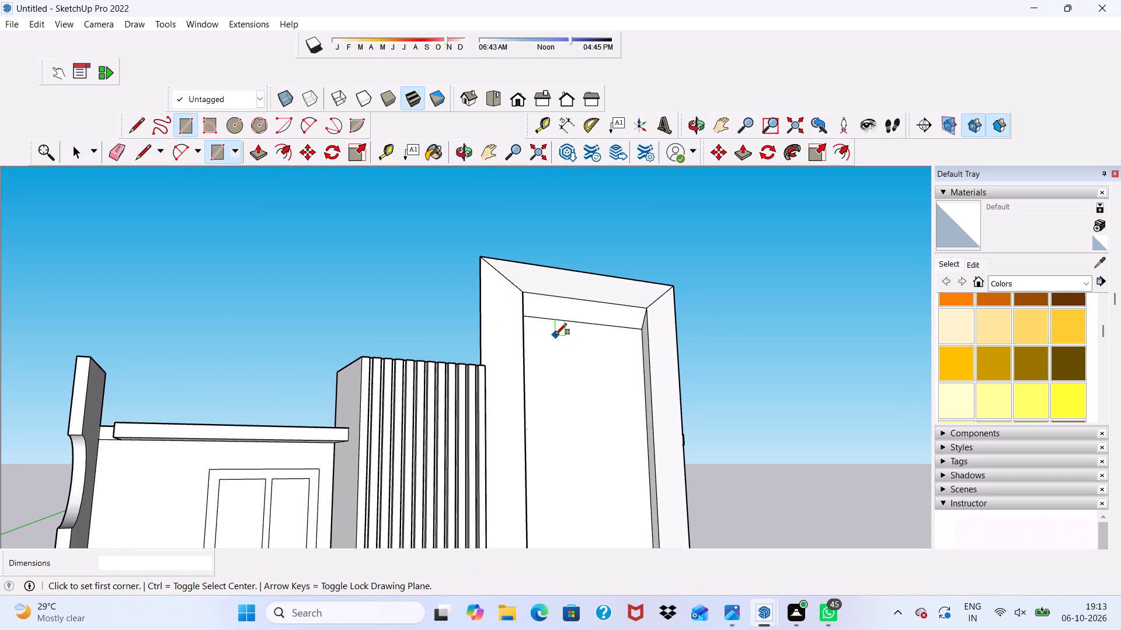
left_click(555, 335)
scroll(604, 390, "down", 1)
scroll(625, 509, "down", 5)
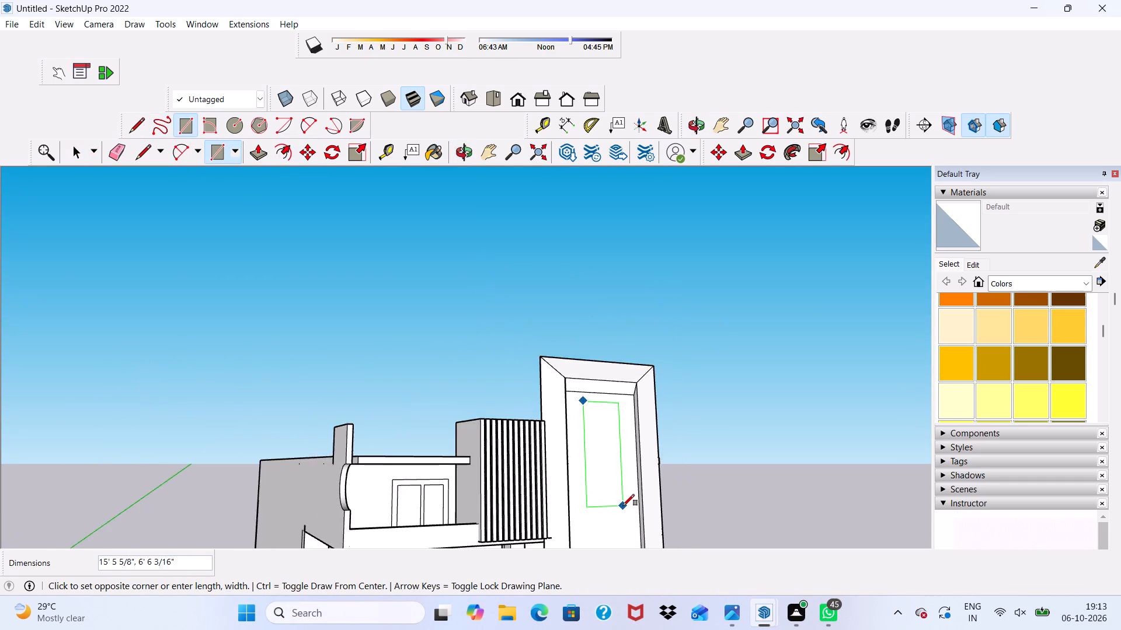
scroll(623, 506, "down", 7)
scroll(621, 522, "up", 2)
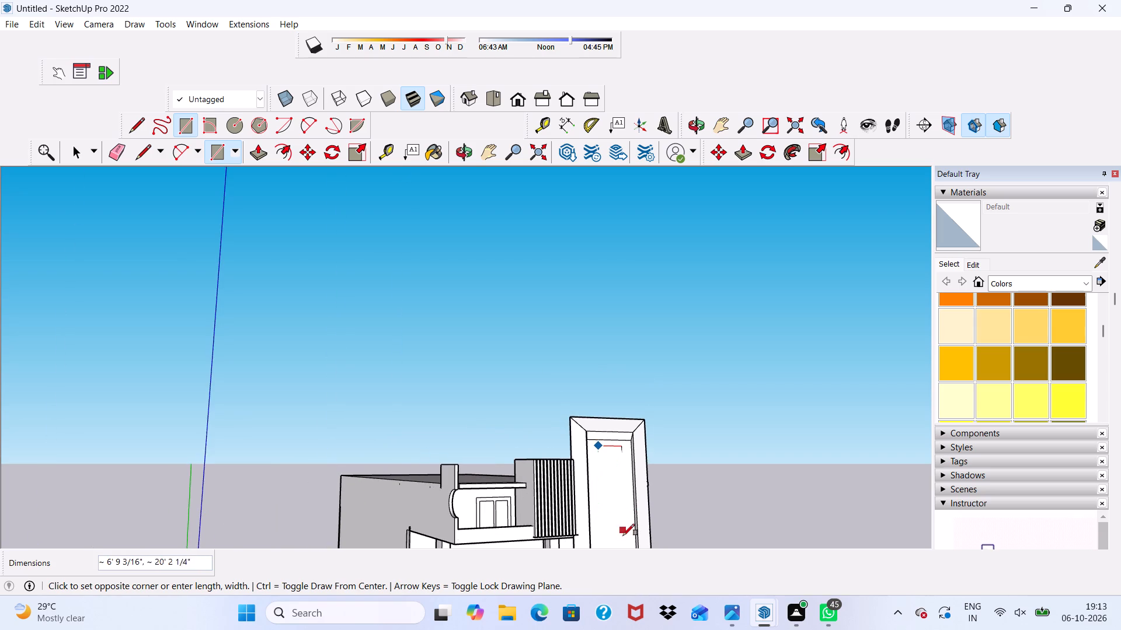
scroll(612, 512, "down", 8)
scroll(618, 512, "up", 7)
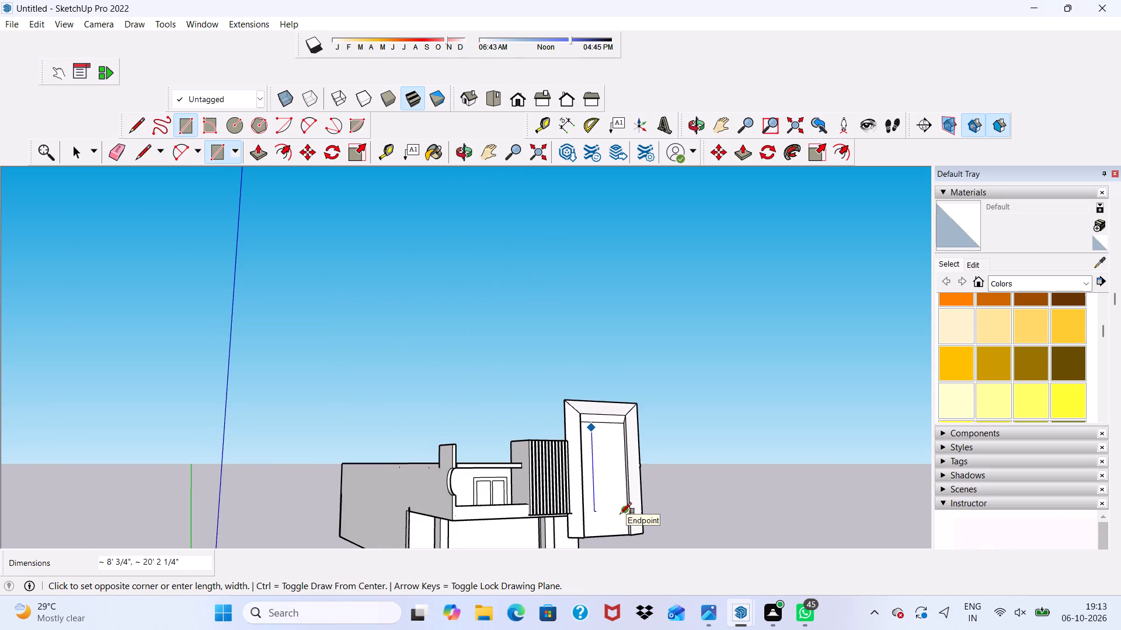
scroll(620, 514, "up", 2)
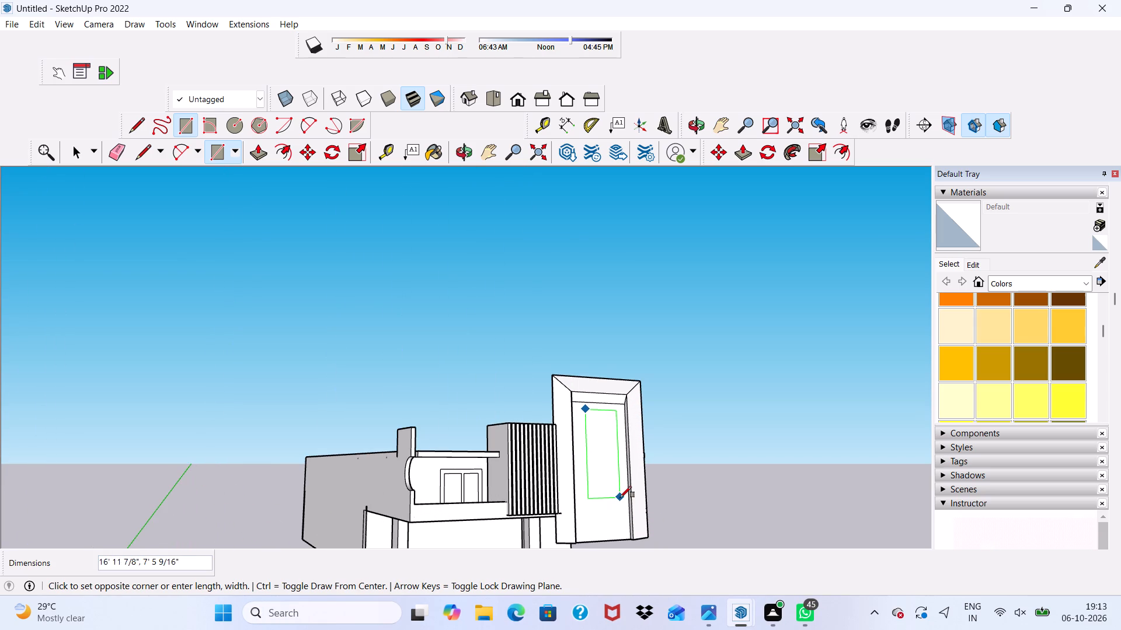
left_click(612, 517)
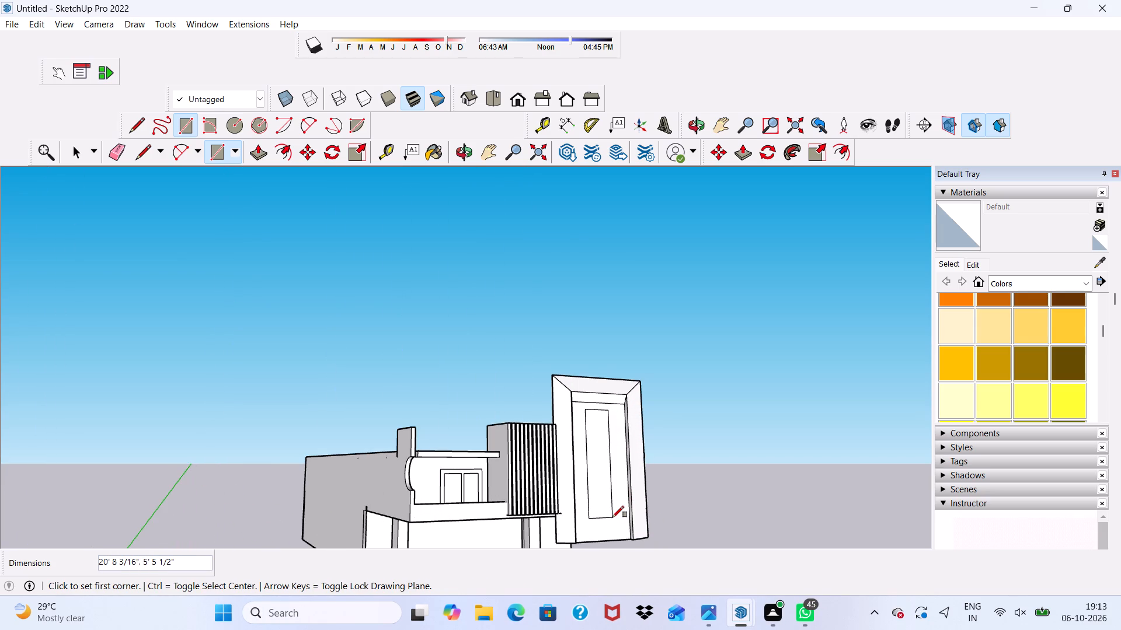
key("space")
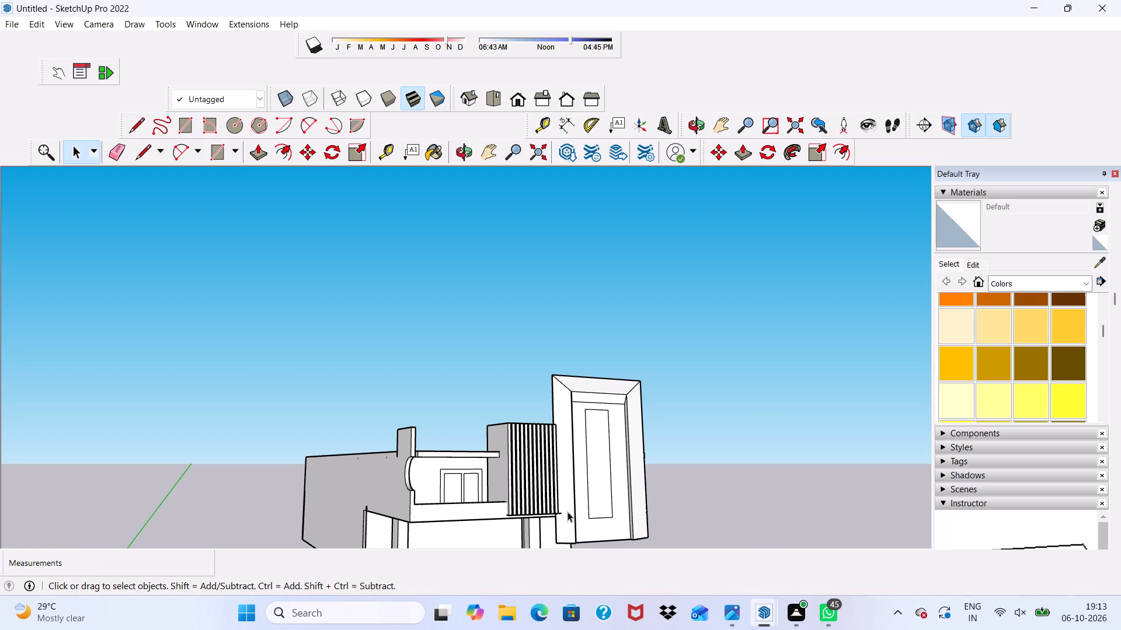
Offset the tall rectangle on the tall wall's recessed panel slightly outward to outline a narrow border around it.
left_click(276, 154)
scroll(619, 476, "up", 2)
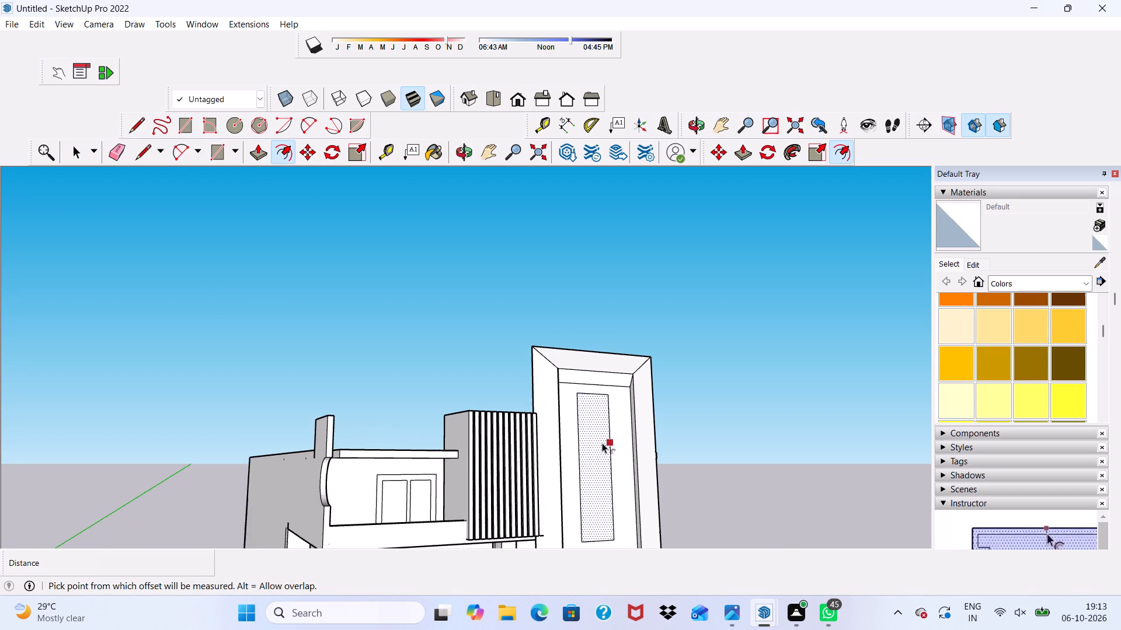
scroll(602, 443, "up", 2)
left_click(601, 442)
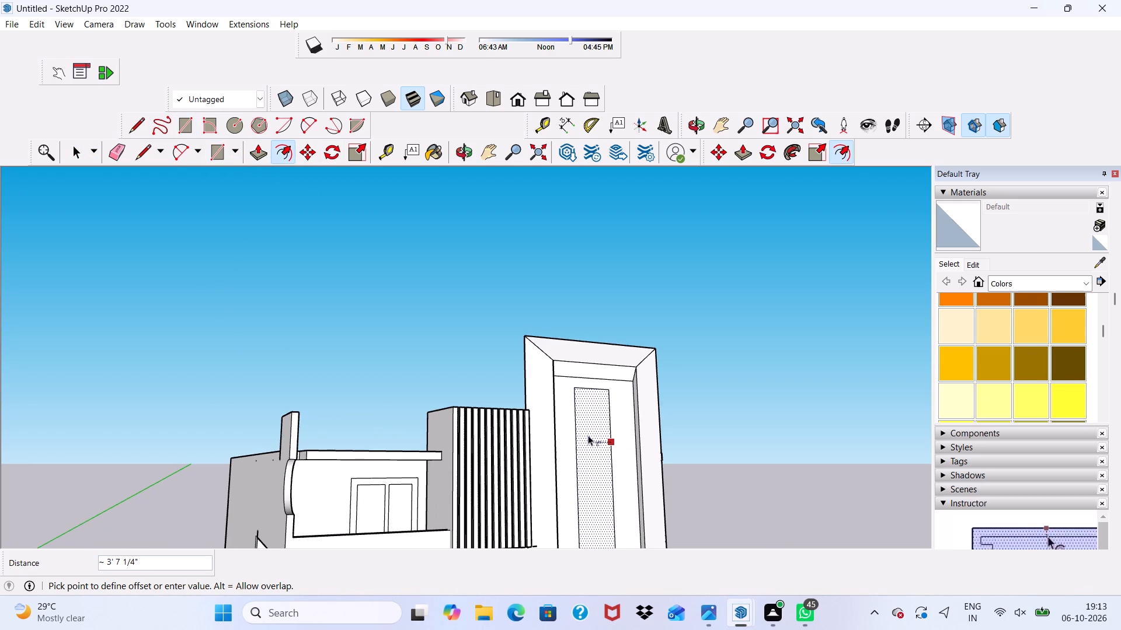
scroll(588, 414, "up", 2)
scroll(652, 376, "up", 2)
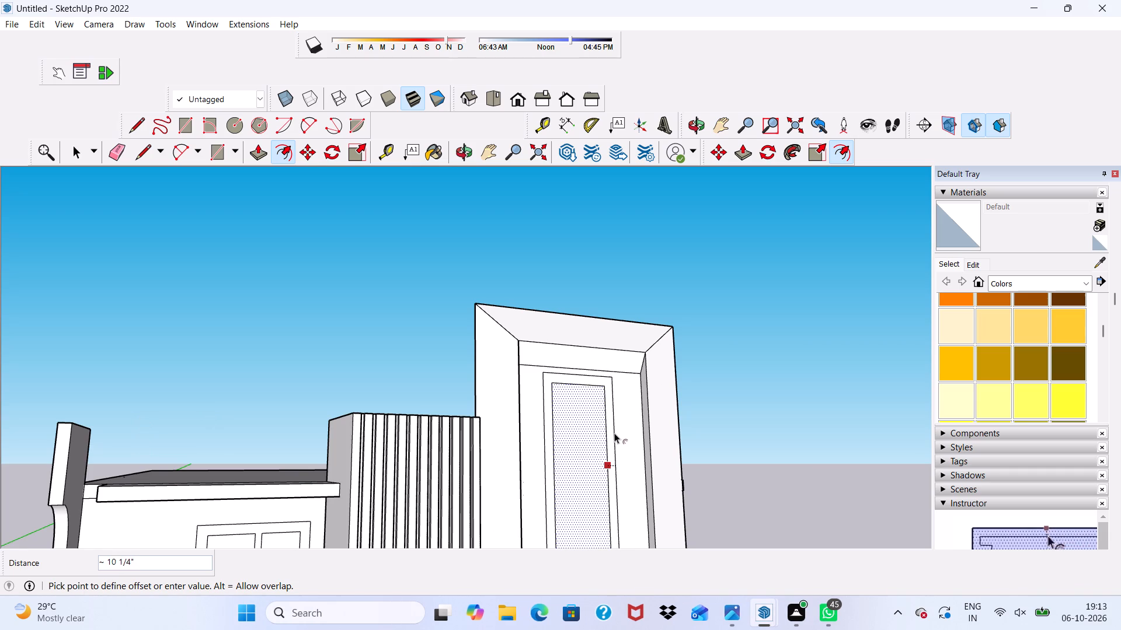
left_click(612, 433)
key("space")
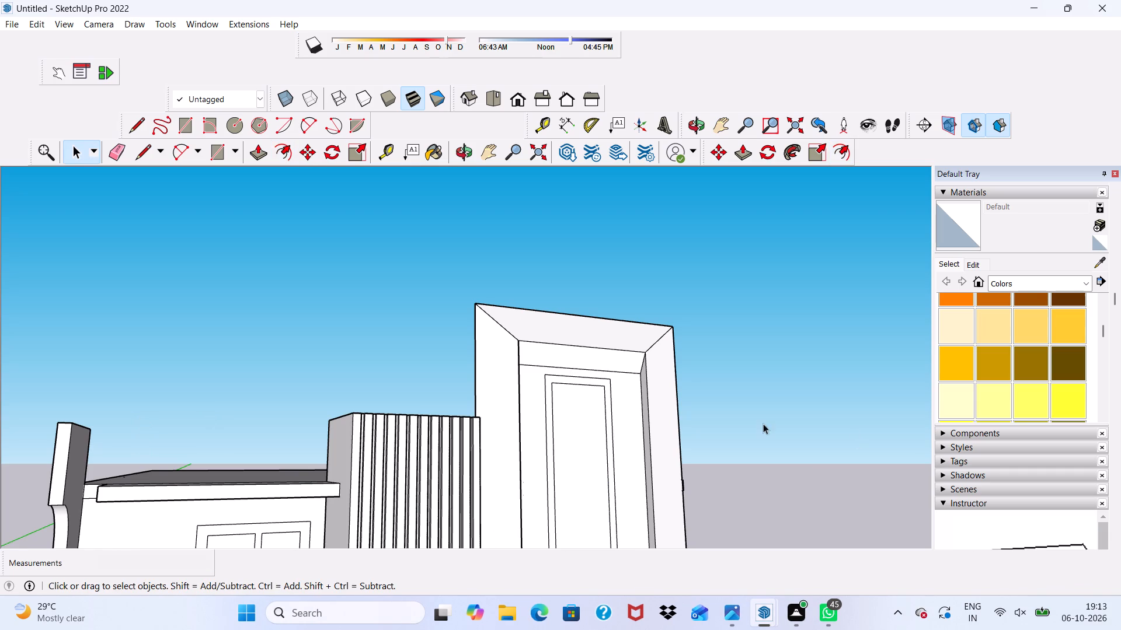
Push/Pull the narrow border face around the tall rectangle outward by 3" to form a raised frame.
left_click(260, 157)
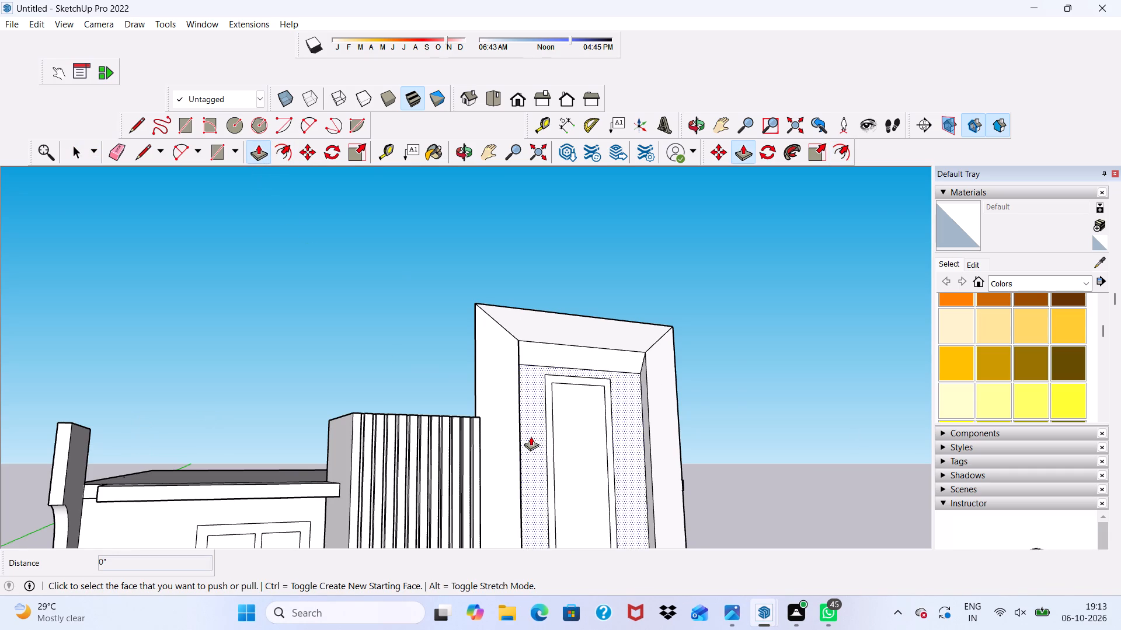
scroll(531, 436, "up", 7)
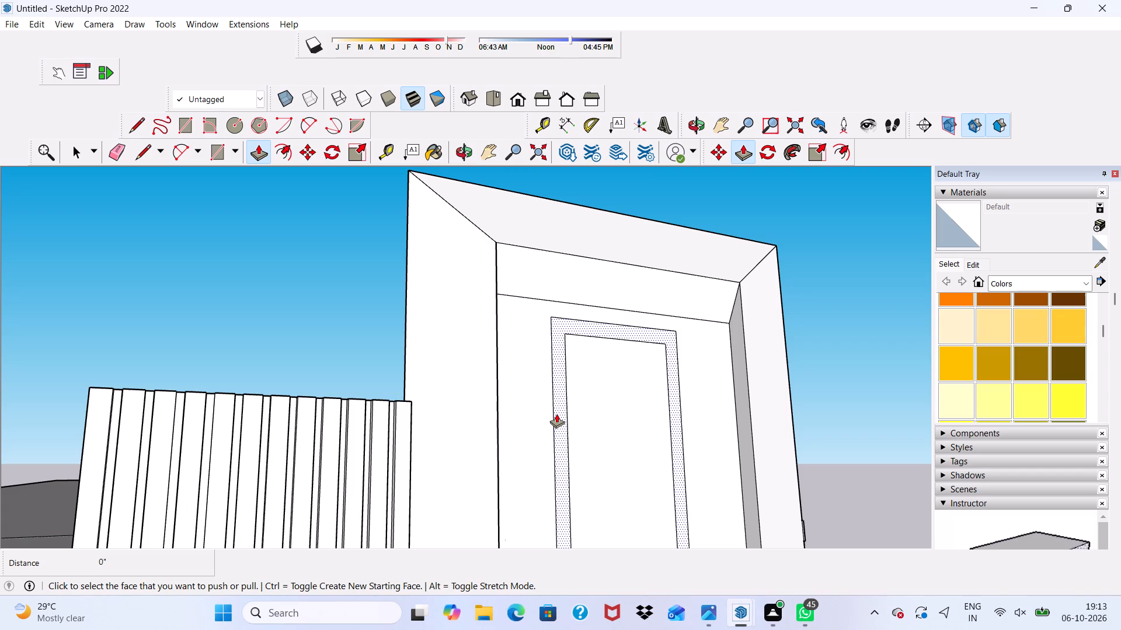
left_click(556, 414)
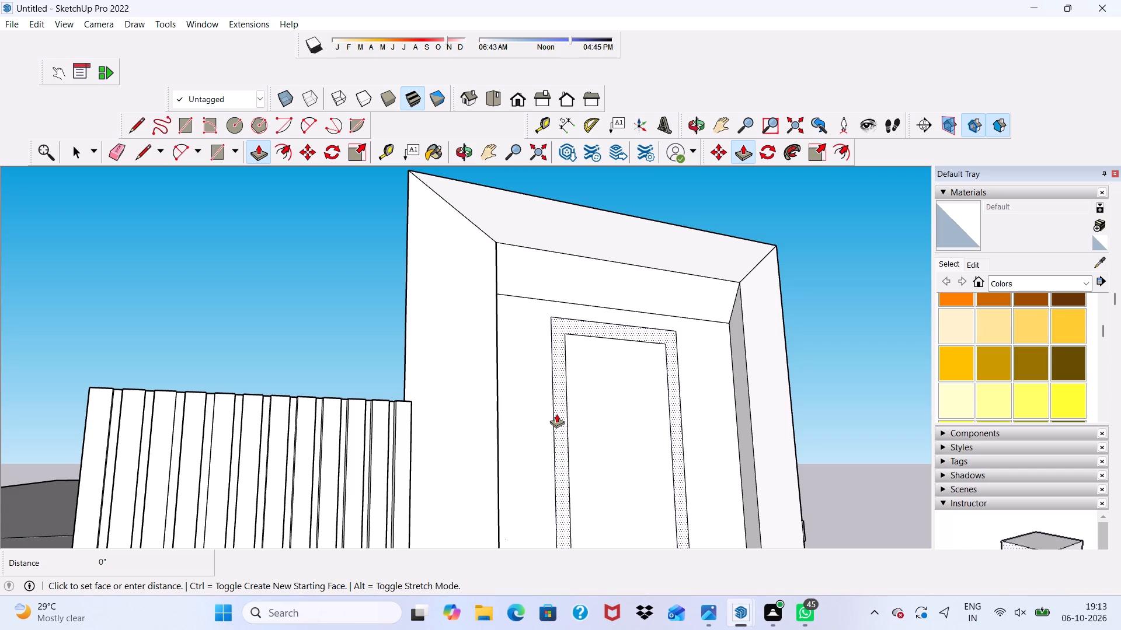
type("3\"")
key("Return")
key("space")
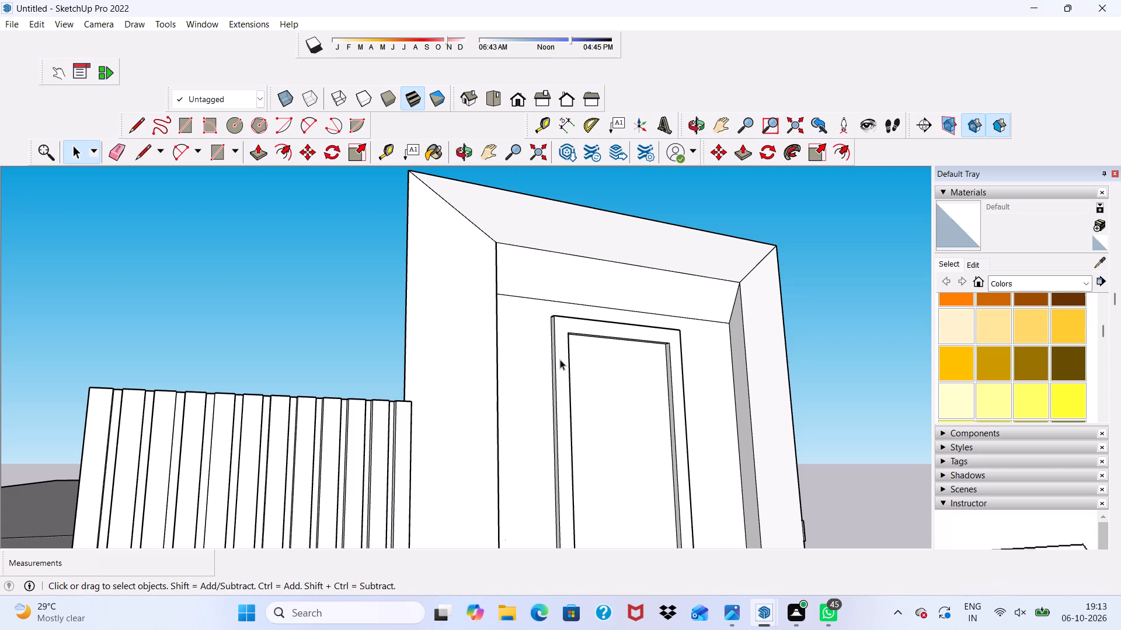
Examine the tall wall's raised frame, the strip-fronted block and the balcony from the front, side and above.
scroll(563, 359, "down", 13)
middle_click_drag(606, 354, 532, 426)
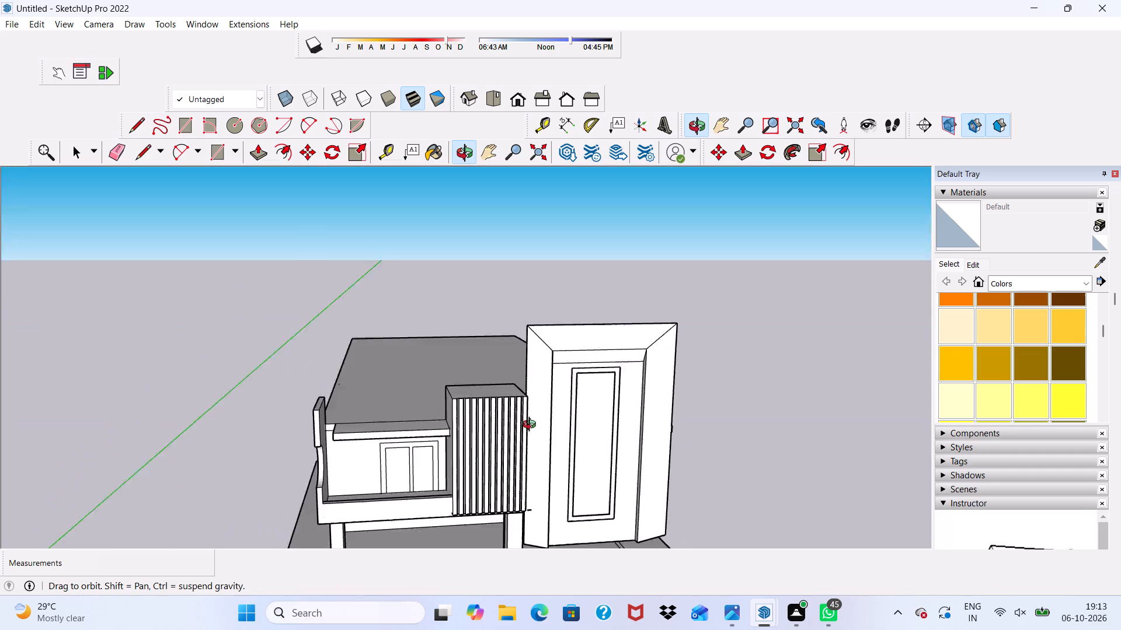
middle_click_drag(532, 426, 523, 412)
scroll(523, 412, "up", 3)
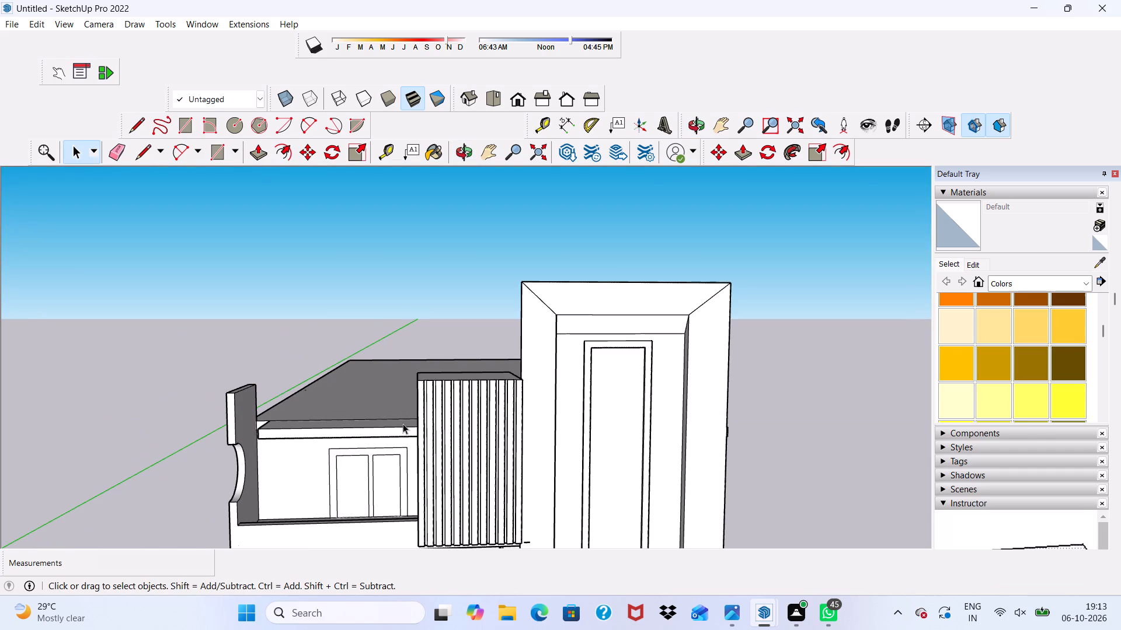
scroll(274, 435, "up", 3)
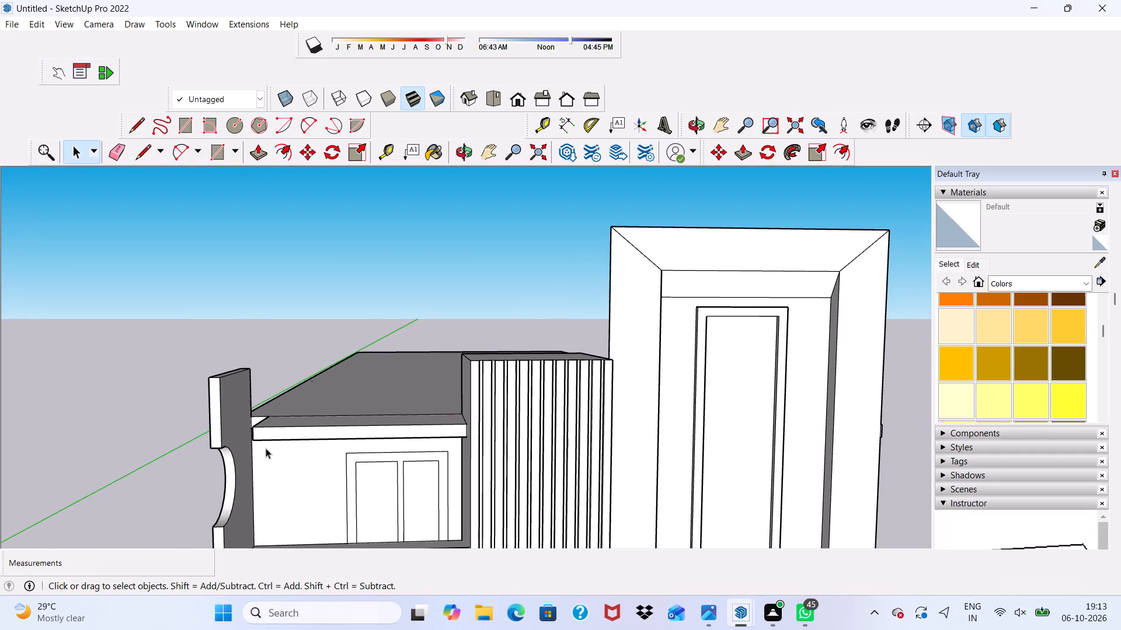
key("space")
scroll(267, 448, "down", 5)
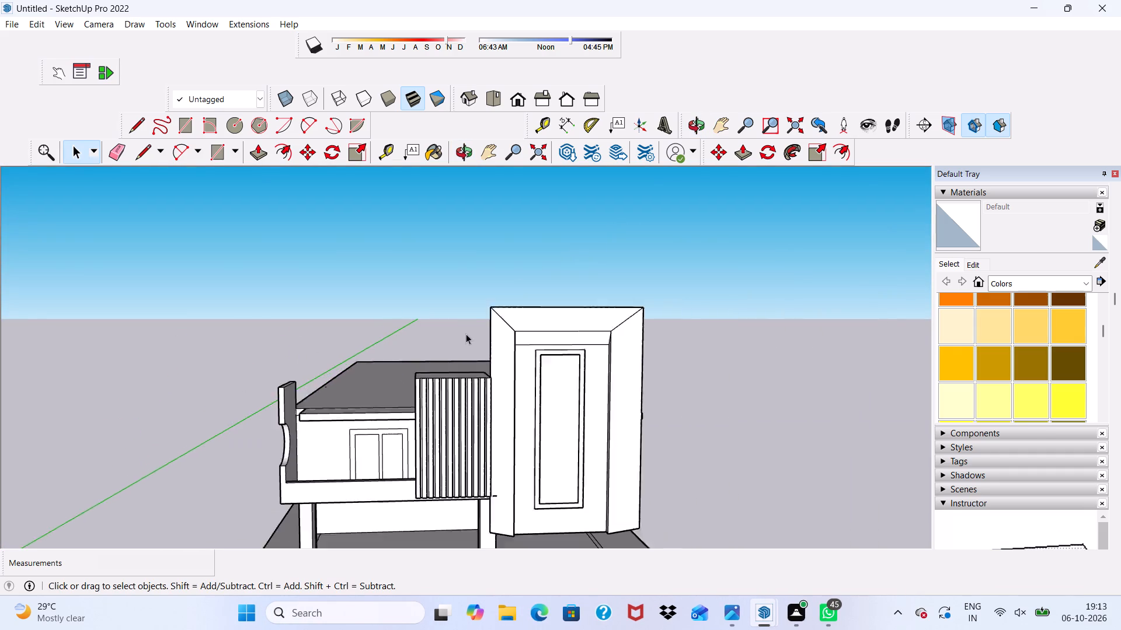
scroll(466, 334, "down", 4)
middle_click_drag(447, 370, 565, 401)
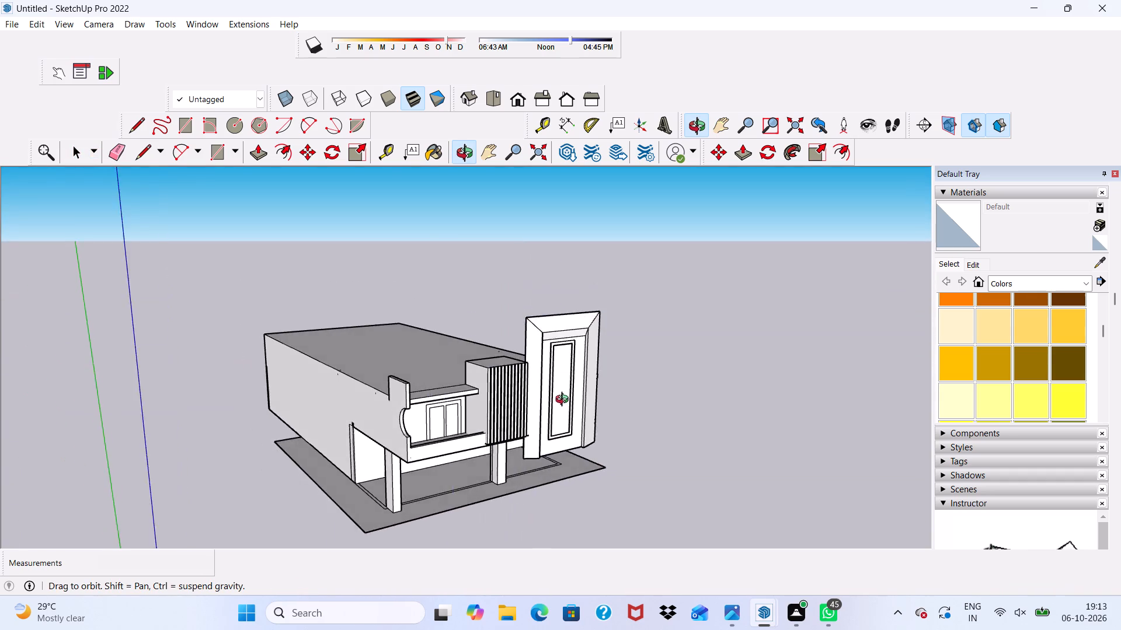
middle_click_drag(565, 401, 385, 435)
scroll(385, 435, "up", 3)
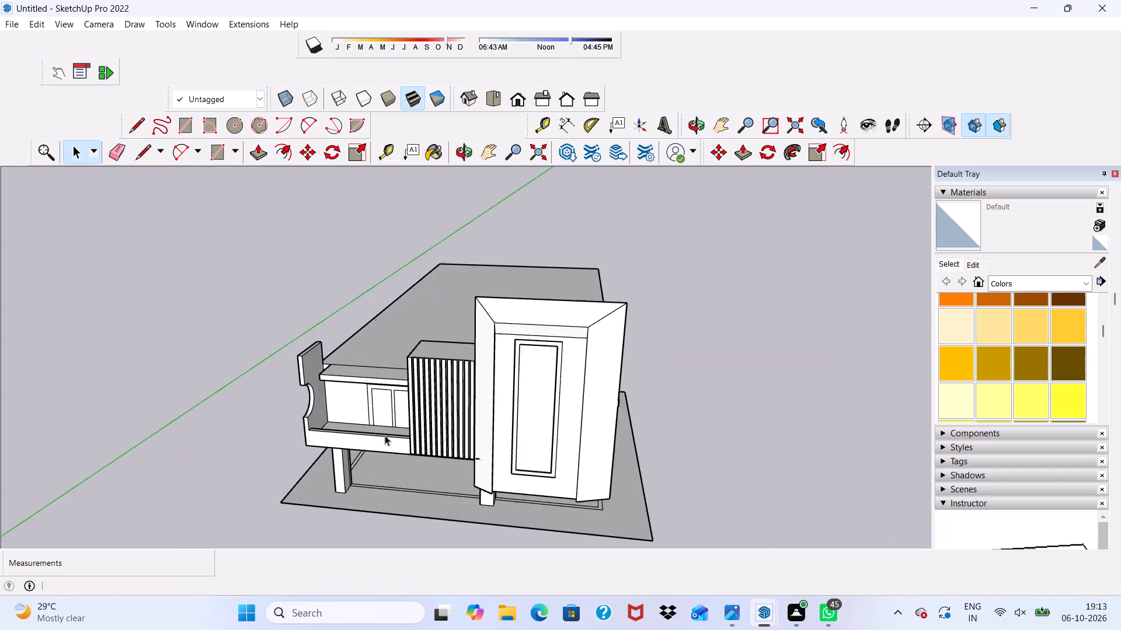
scroll(385, 435, "up", 4)
scroll(336, 426, "down", 4)
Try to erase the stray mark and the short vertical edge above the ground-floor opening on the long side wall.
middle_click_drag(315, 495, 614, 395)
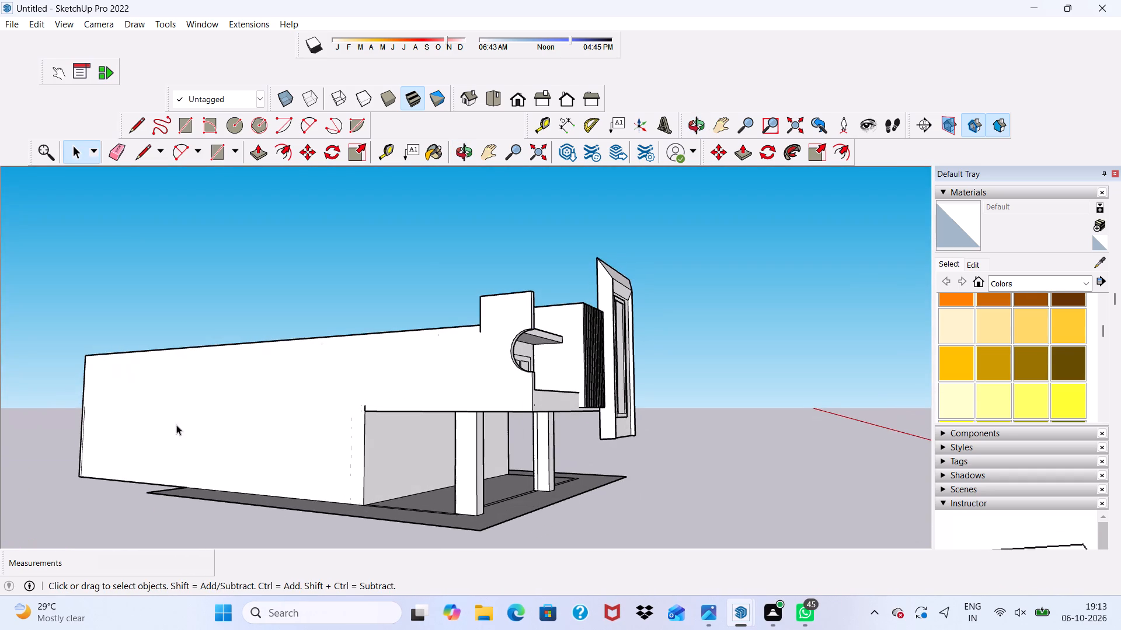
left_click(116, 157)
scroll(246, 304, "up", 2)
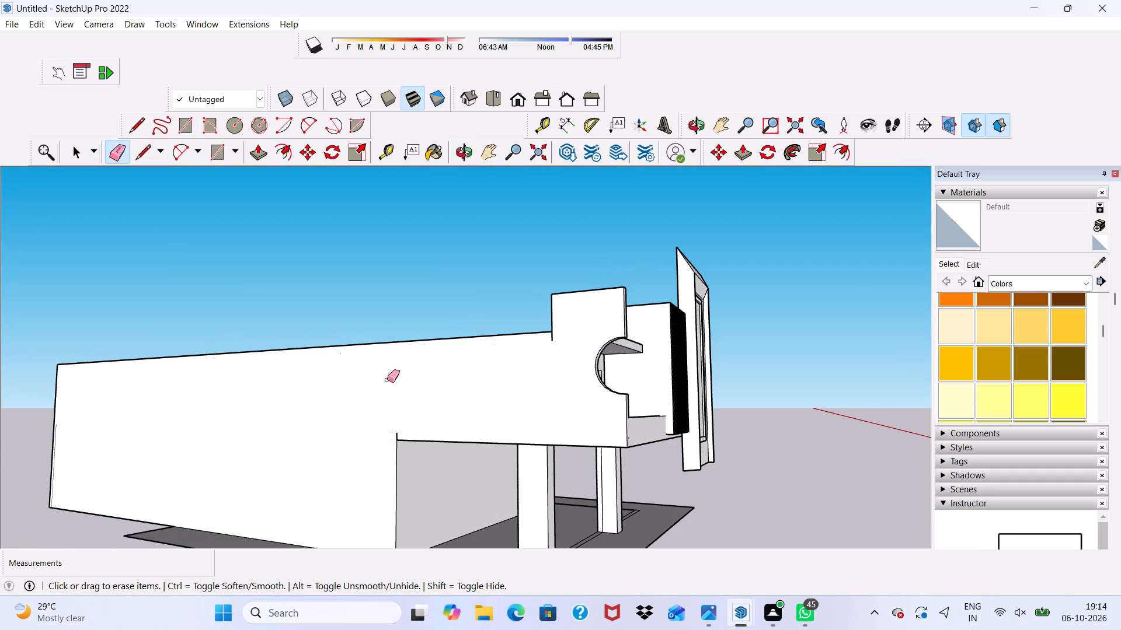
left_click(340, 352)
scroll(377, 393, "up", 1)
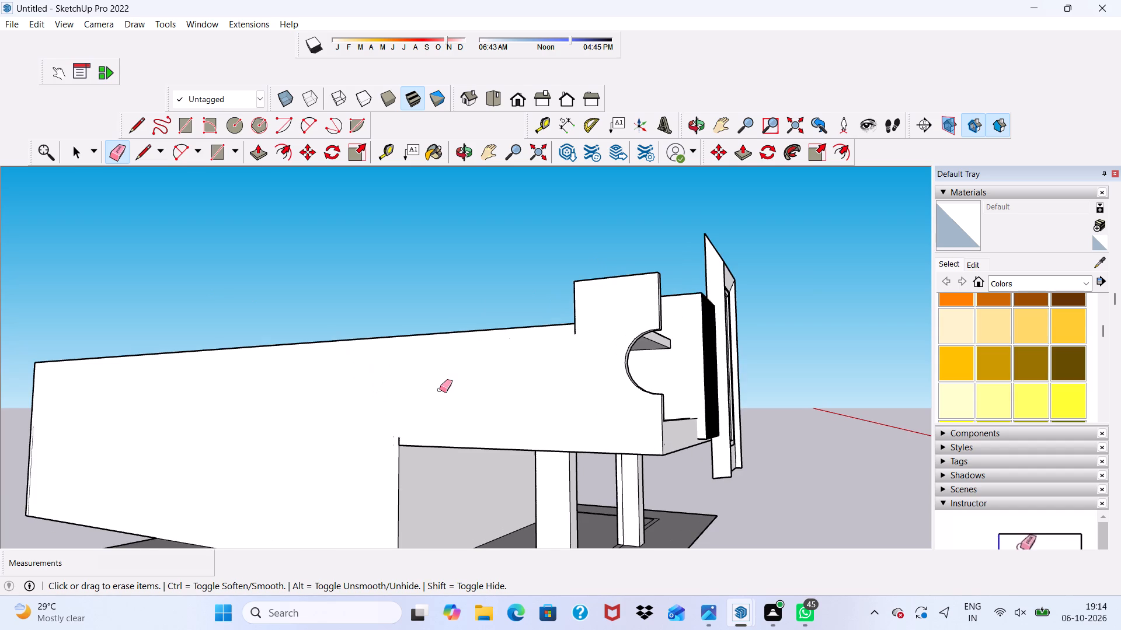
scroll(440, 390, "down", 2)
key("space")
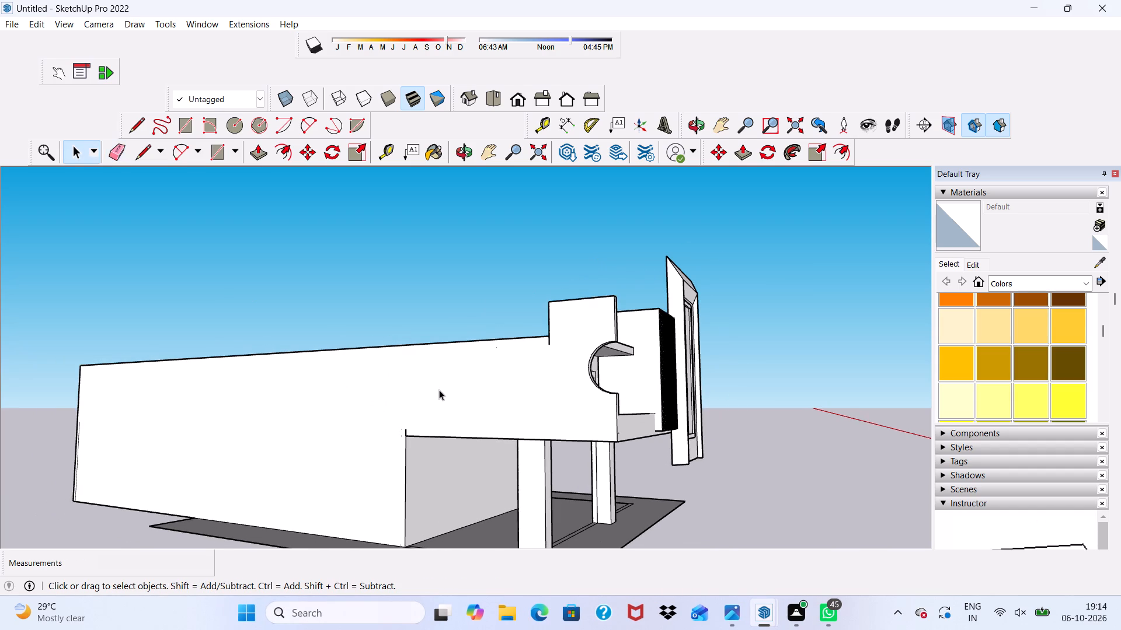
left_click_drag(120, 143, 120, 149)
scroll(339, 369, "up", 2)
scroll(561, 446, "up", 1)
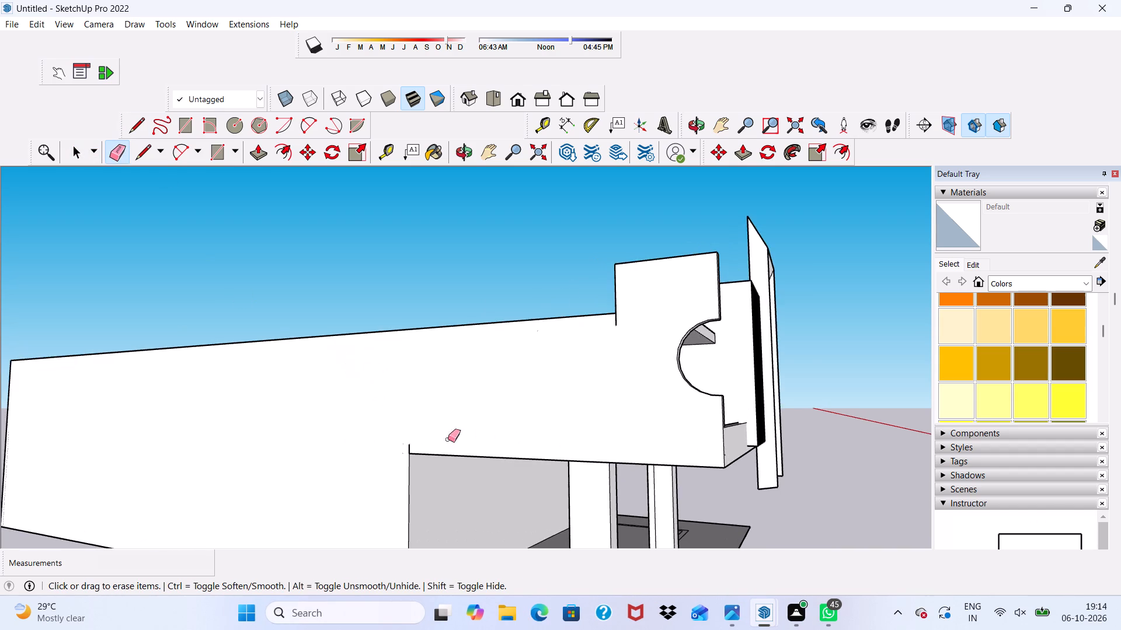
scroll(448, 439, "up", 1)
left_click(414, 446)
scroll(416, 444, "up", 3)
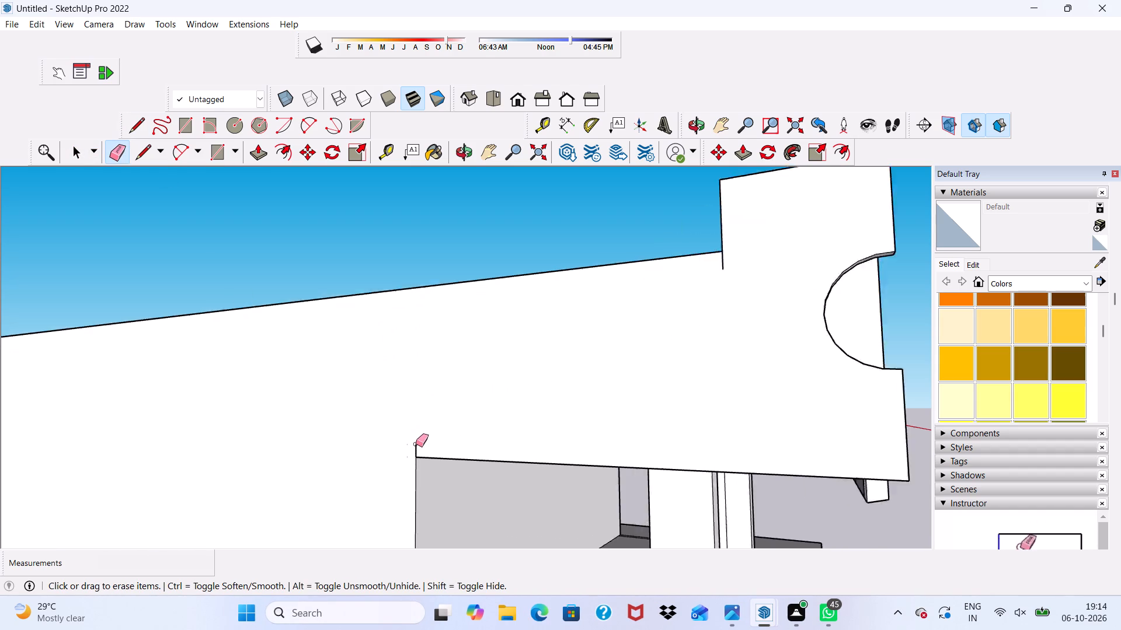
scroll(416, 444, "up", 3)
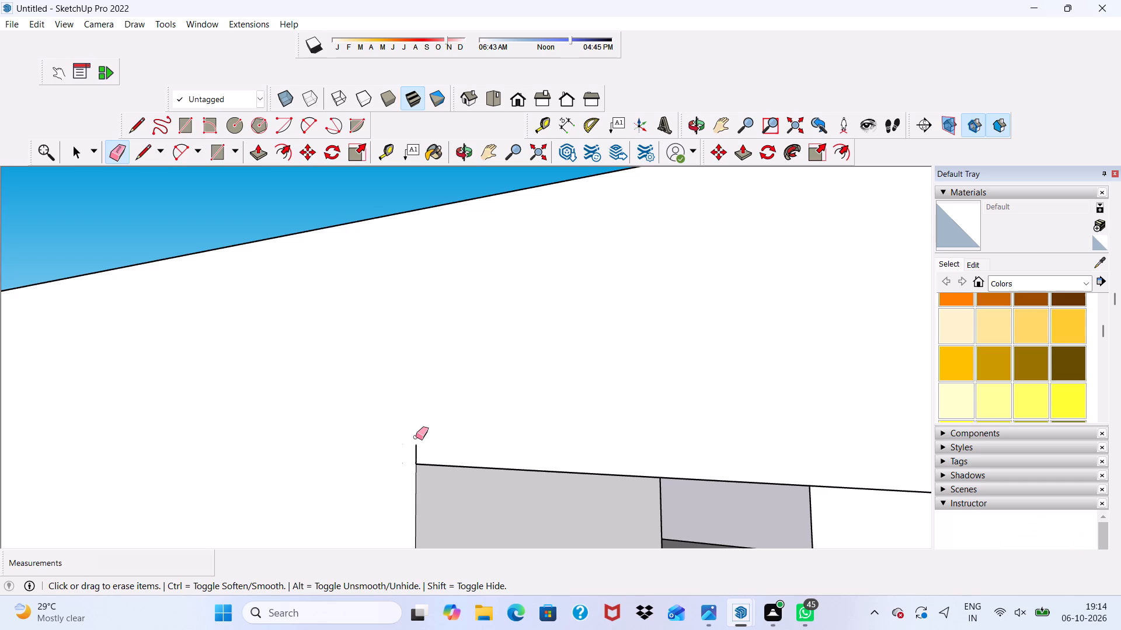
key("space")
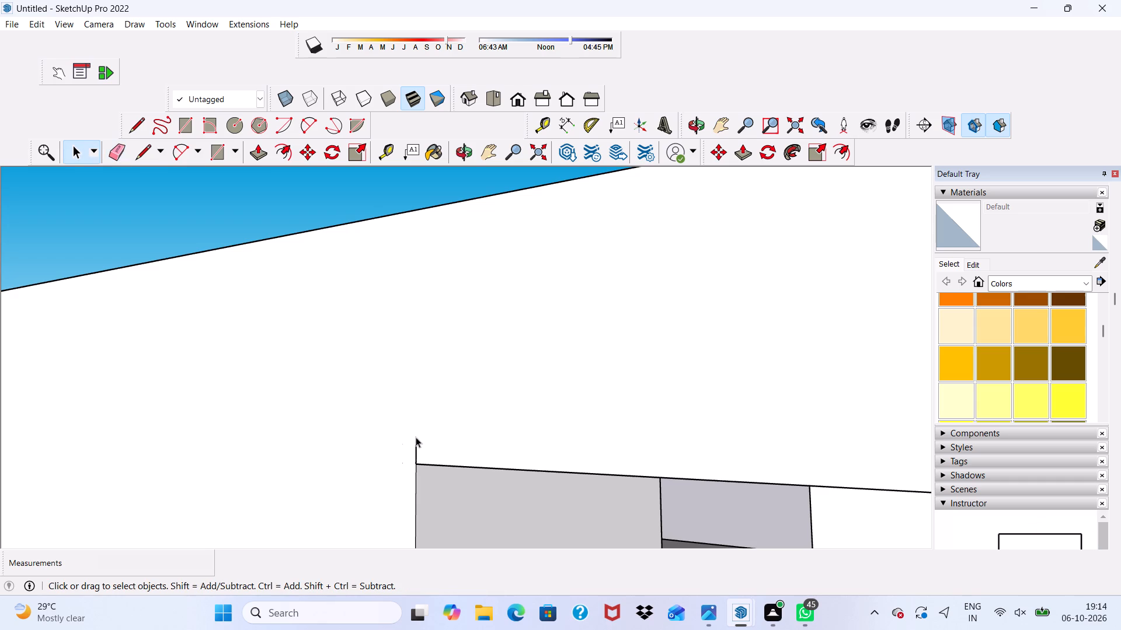
Push/Pull the house's large flat roof face upward by about 18' 8 5/8".
scroll(415, 437, "down", 4)
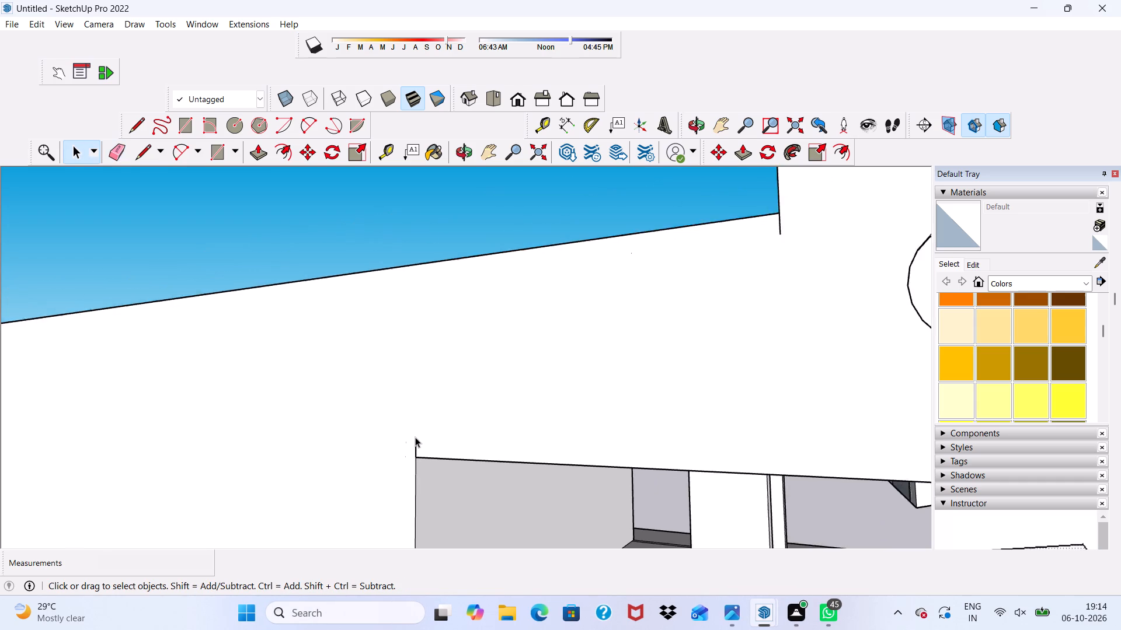
scroll(478, 456, "down", 1)
middle_click_drag(466, 435, 486, 395)
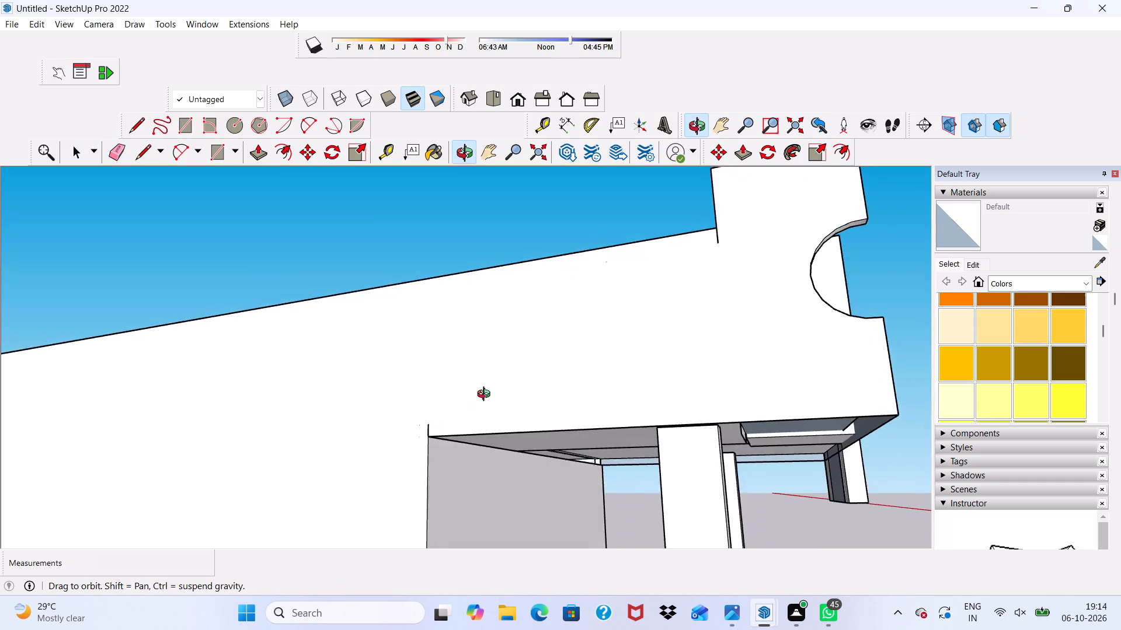
middle_click_drag(486, 395, 598, 449)
scroll(342, 428, "up", 4)
scroll(342, 428, "down", 6)
middle_click_drag(424, 378, 433, 471)
scroll(432, 461, "down", 4)
middle_click_drag(433, 437, 419, 371)
scroll(419, 371, "up", 4)
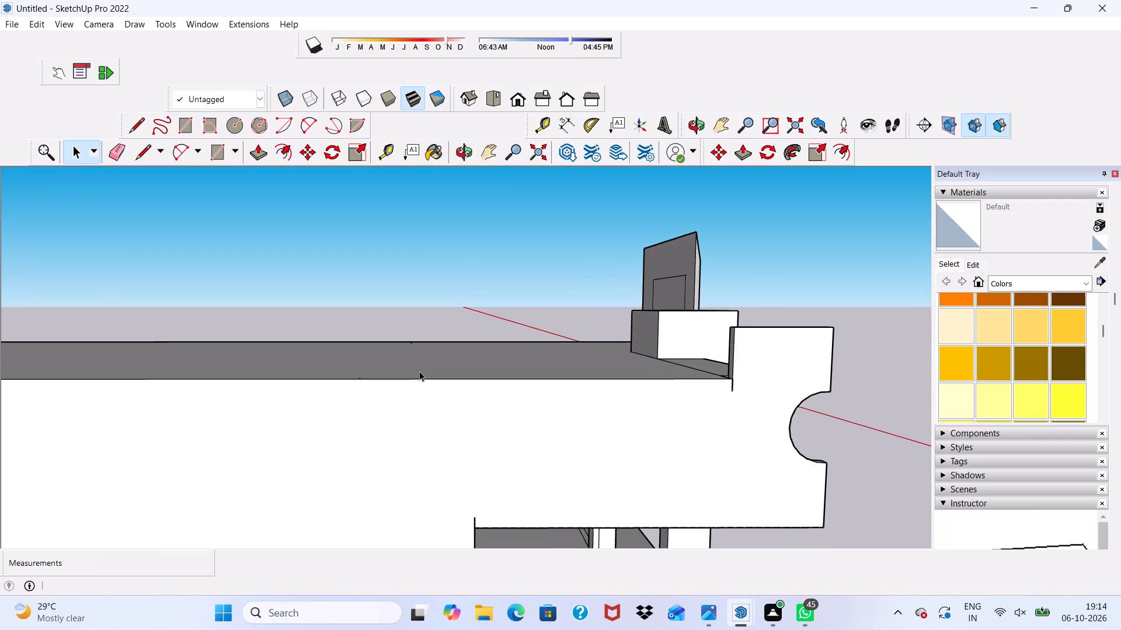
left_click(419, 371)
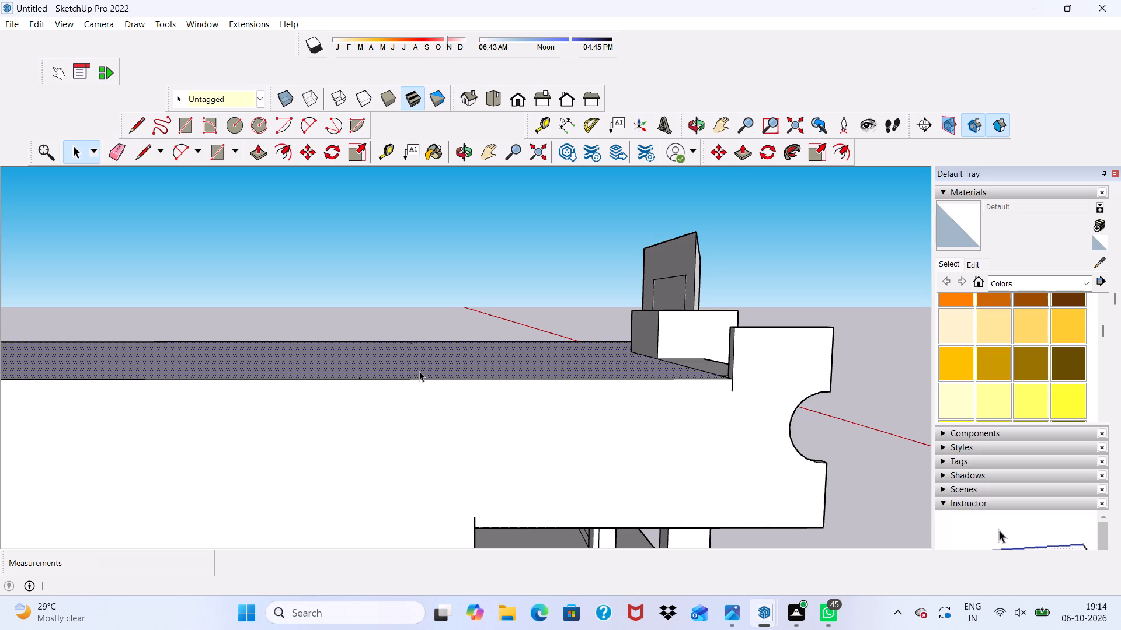
scroll(413, 369, "down", 1)
middle_click_drag(413, 369, 409, 436)
scroll(427, 421, "up", 4)
middle_click_drag(427, 421, 475, 492)
scroll(430, 421, "down", 1)
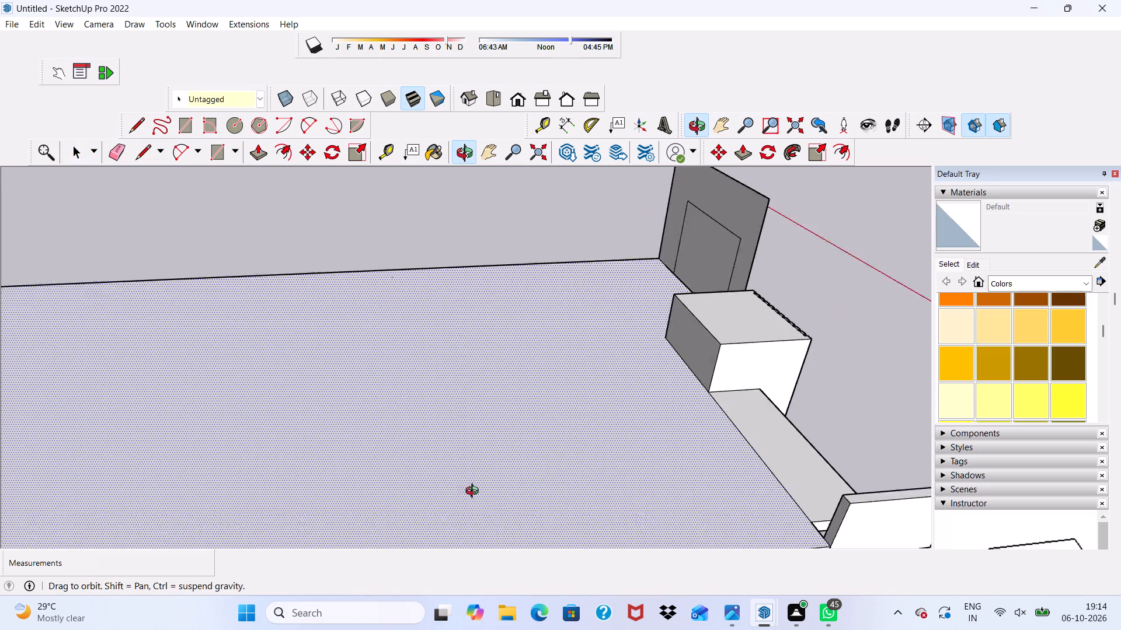
middle_click_drag(475, 492, 521, 498)
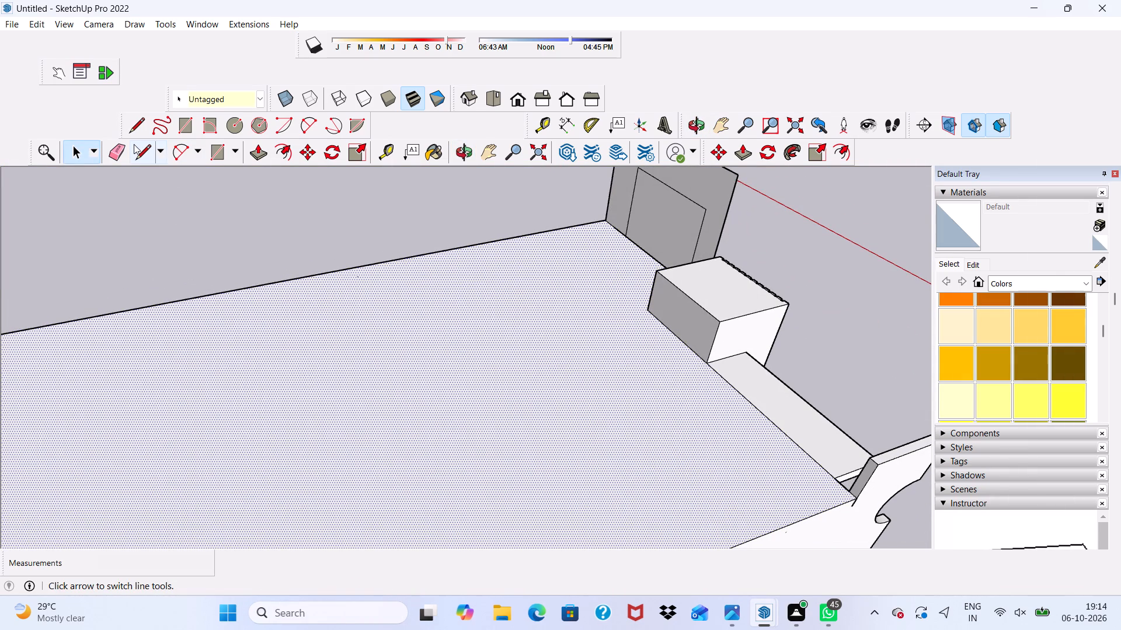
left_click(252, 150)
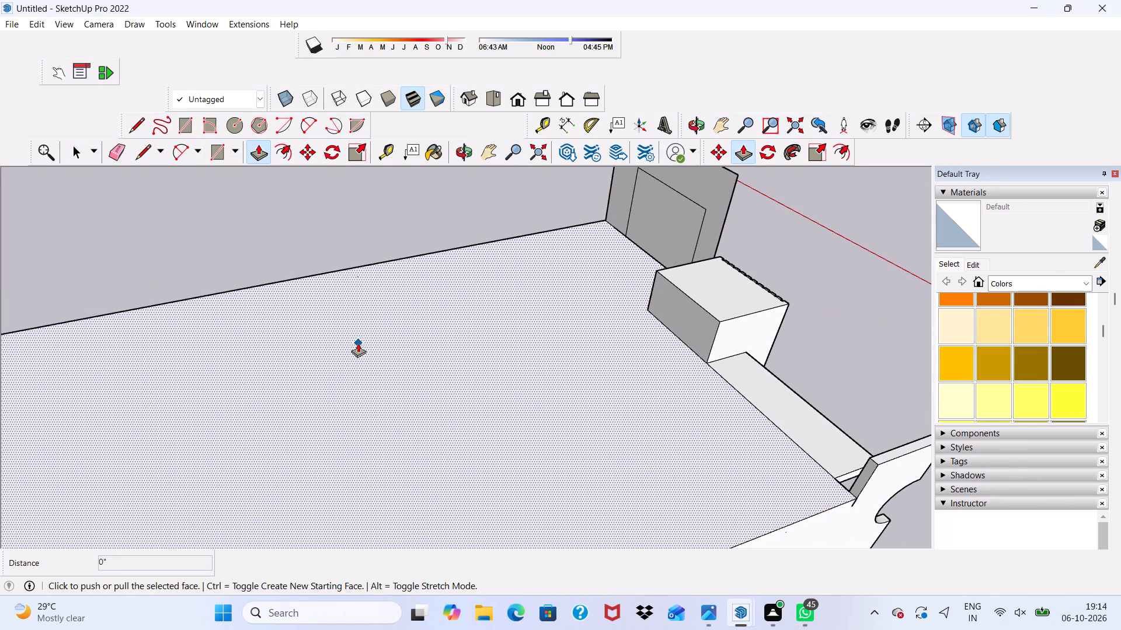
left_click(358, 343)
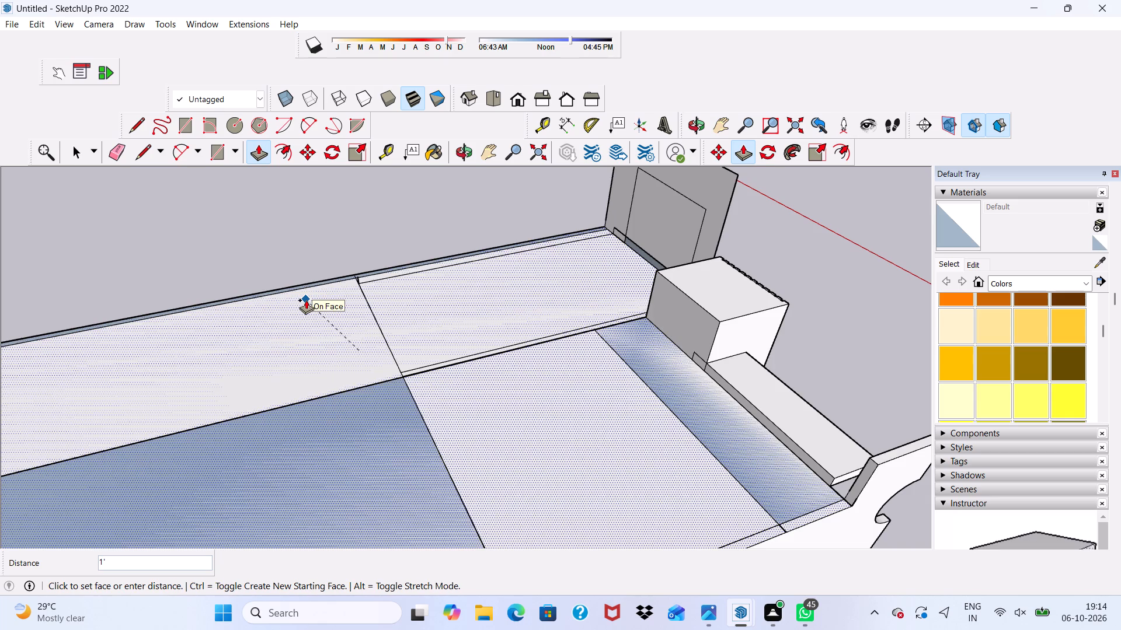
scroll(304, 273, "down", 3)
scroll(223, 236, "down", 3)
left_click(206, 223)
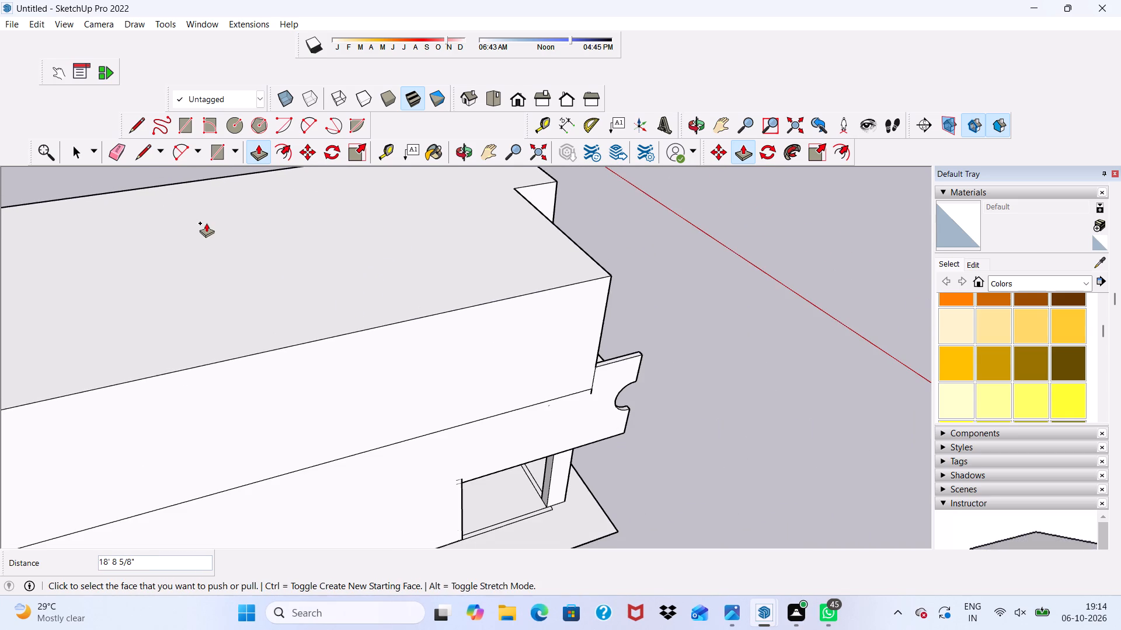
Examine the heightened main block from the long side, the front and above.
scroll(212, 259, "down", 5)
middle_click_drag(238, 318, 184, 178)
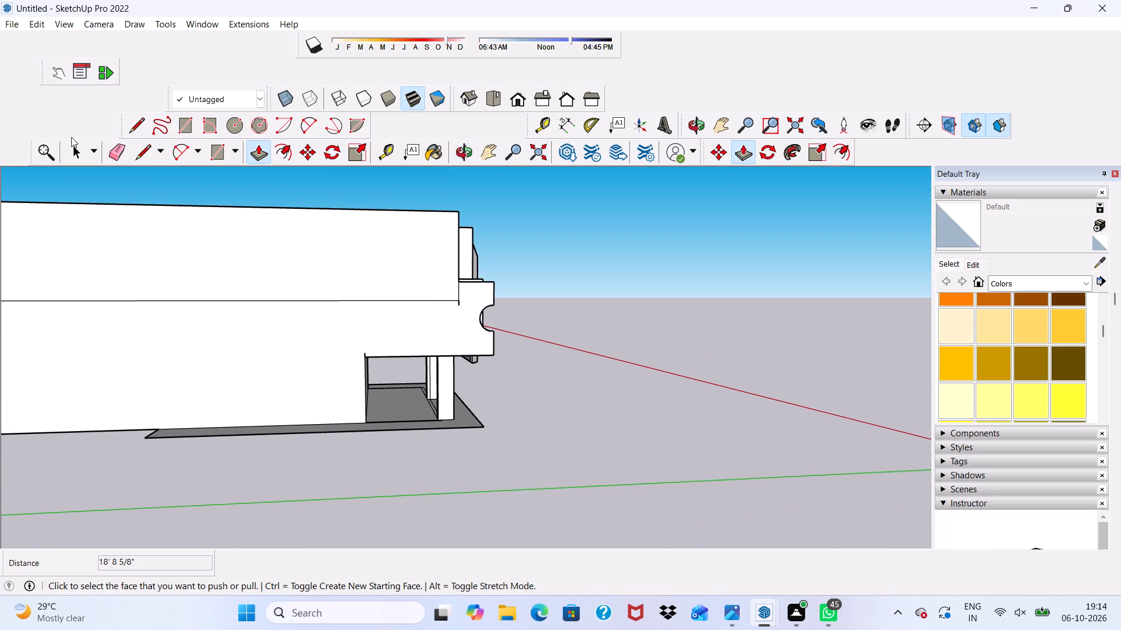
scroll(307, 276, "down", 2)
middle_click_drag(311, 302, 0, 278)
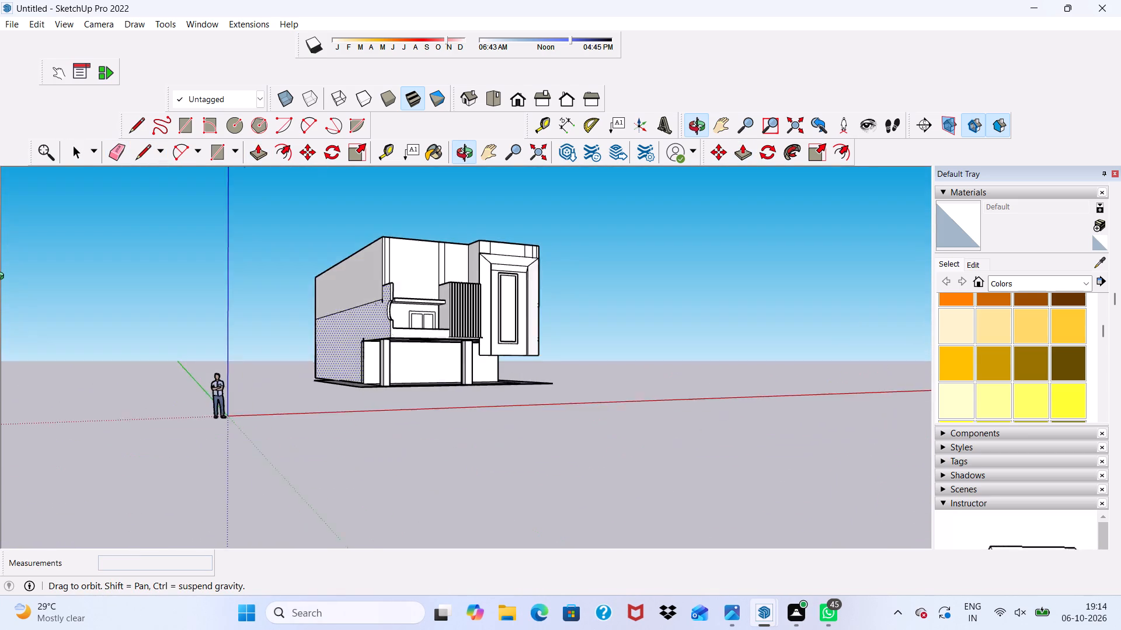
middle_click_drag(0, 278, 98, 375)
scroll(26, 169, "up", 3)
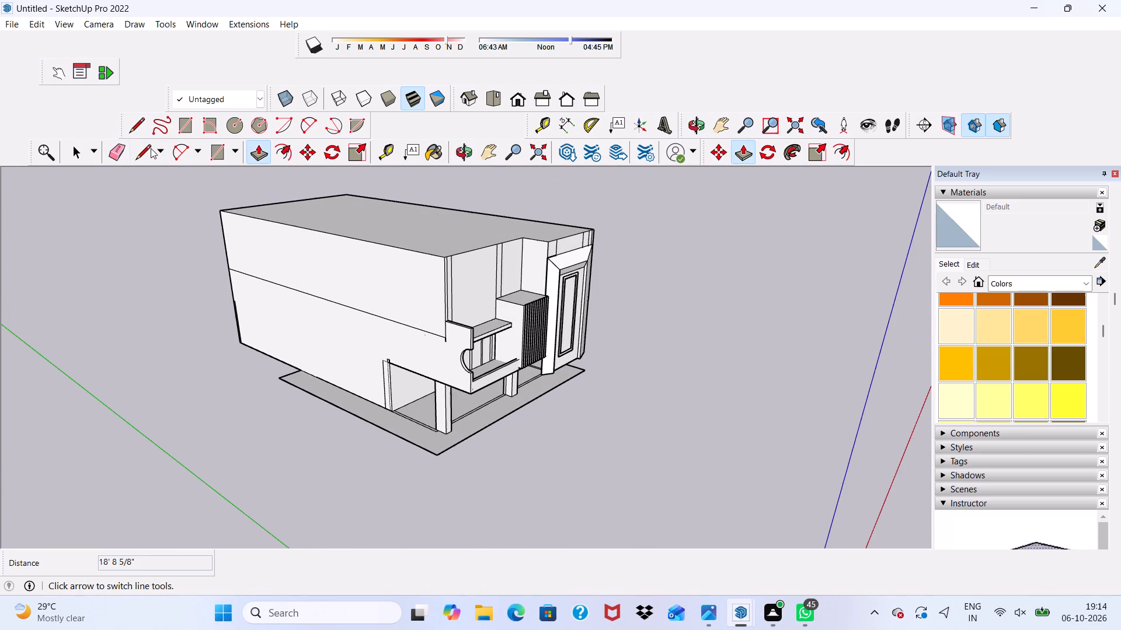
scroll(127, 131, "up", 1)
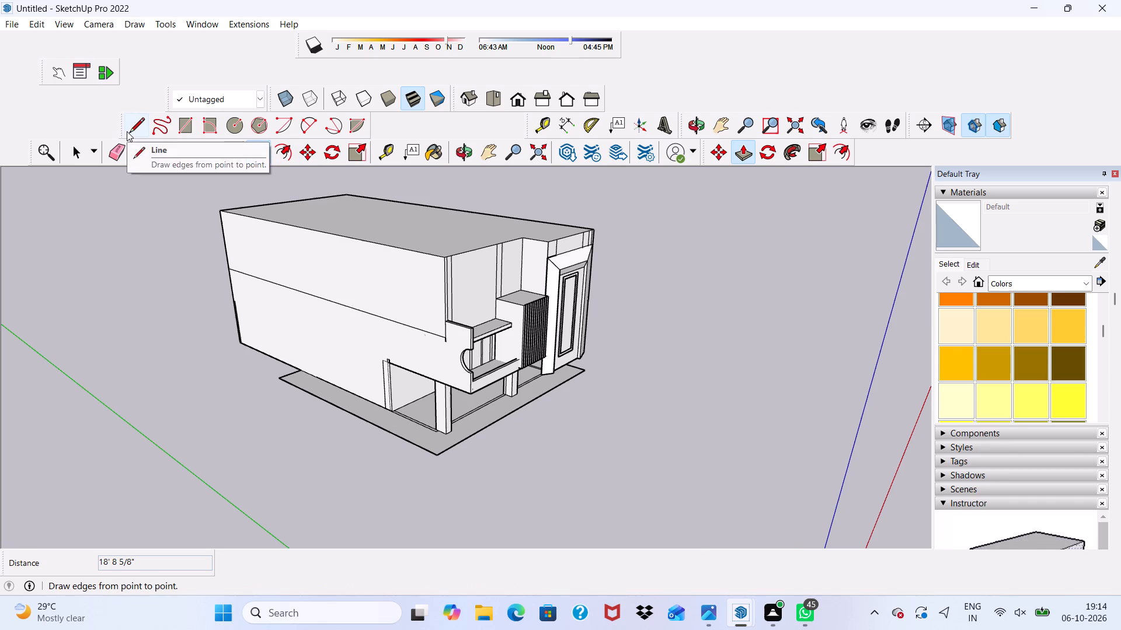
Undo the upward Push/Pull of the house's large flat roof face.
left_click(142, 229, "ctrl")
key("ctrl+z")
left_click_drag(272, 274, 314, 298)
key("space")
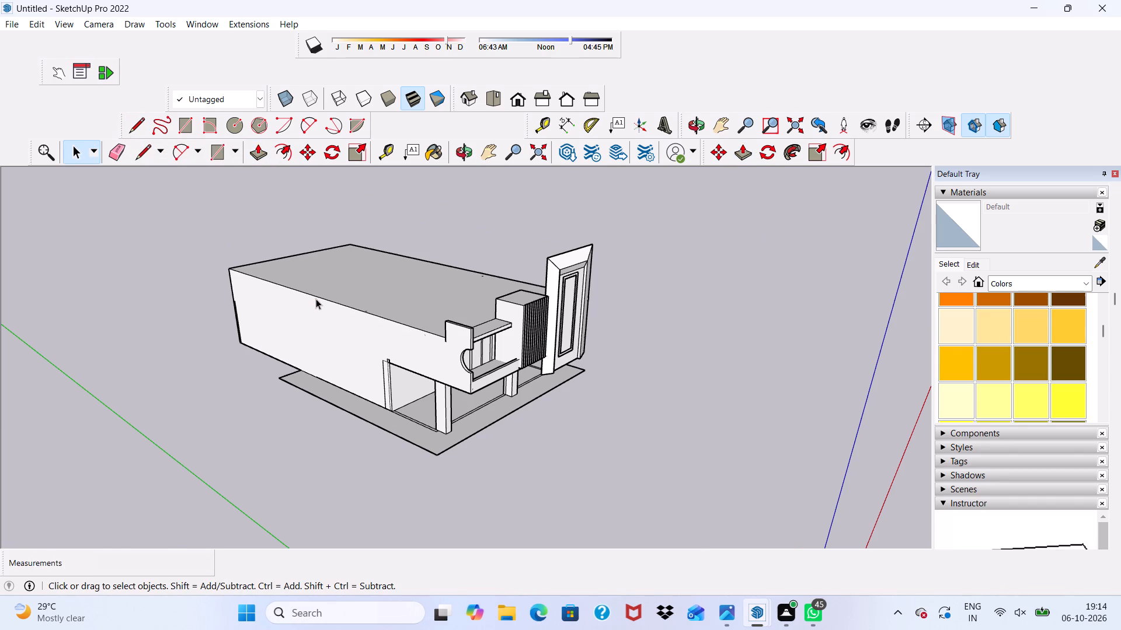
Examine the main block from above and along the long side wall near the ground-floor opening.
scroll(316, 299, "up", 3)
scroll(316, 299, "down", 1)
middle_click_drag(316, 299, 460, 415)
scroll(519, 345, "up", 3)
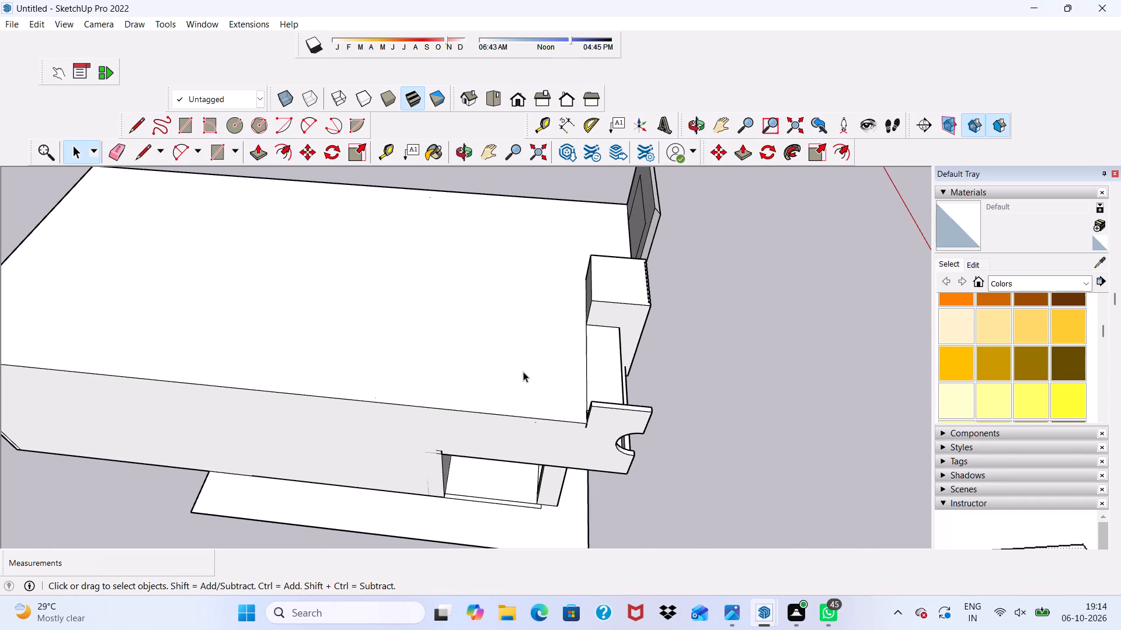
scroll(523, 372, "down", 3)
middle_click_drag(504, 403, 544, 188)
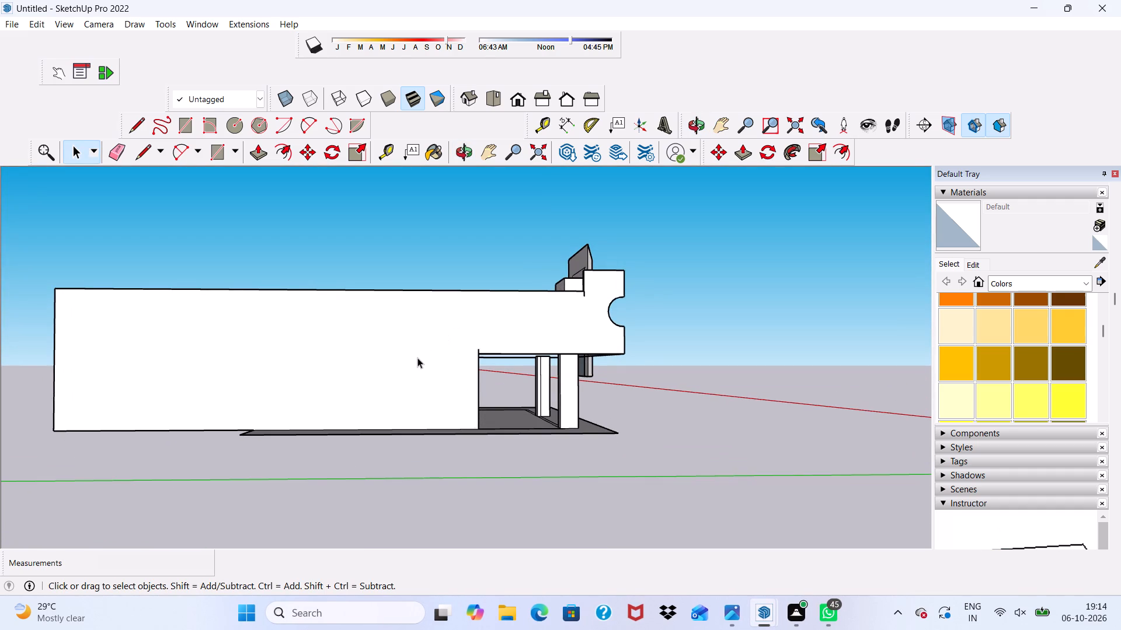
scroll(395, 362, "down", 1)
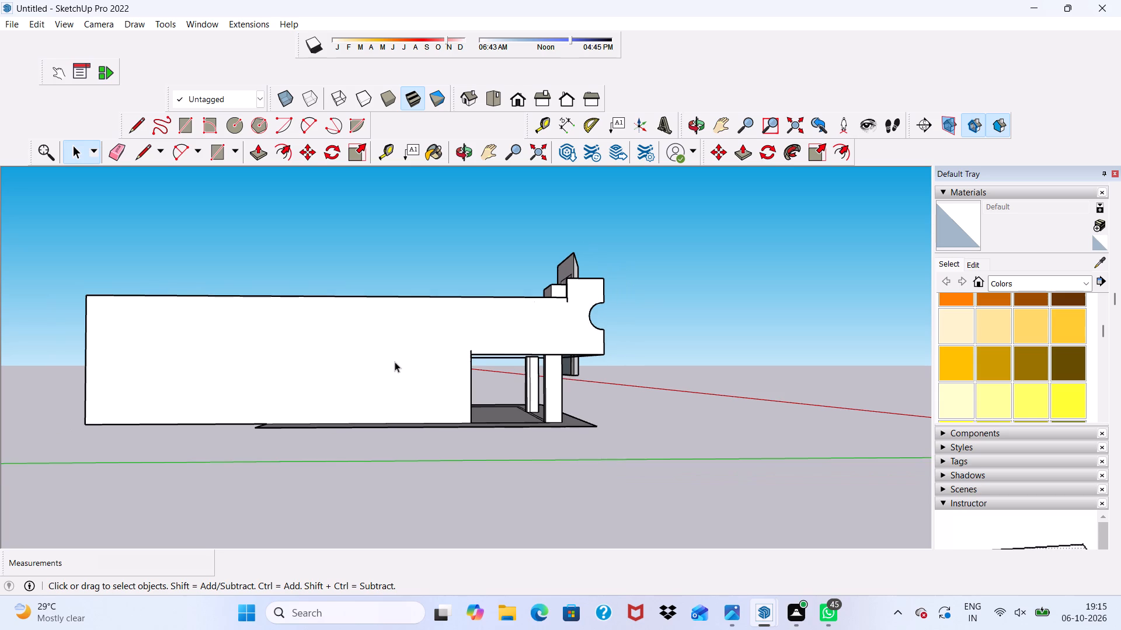
scroll(403, 360, "down", 3)
middle_click_drag(402, 349, 401, 349)
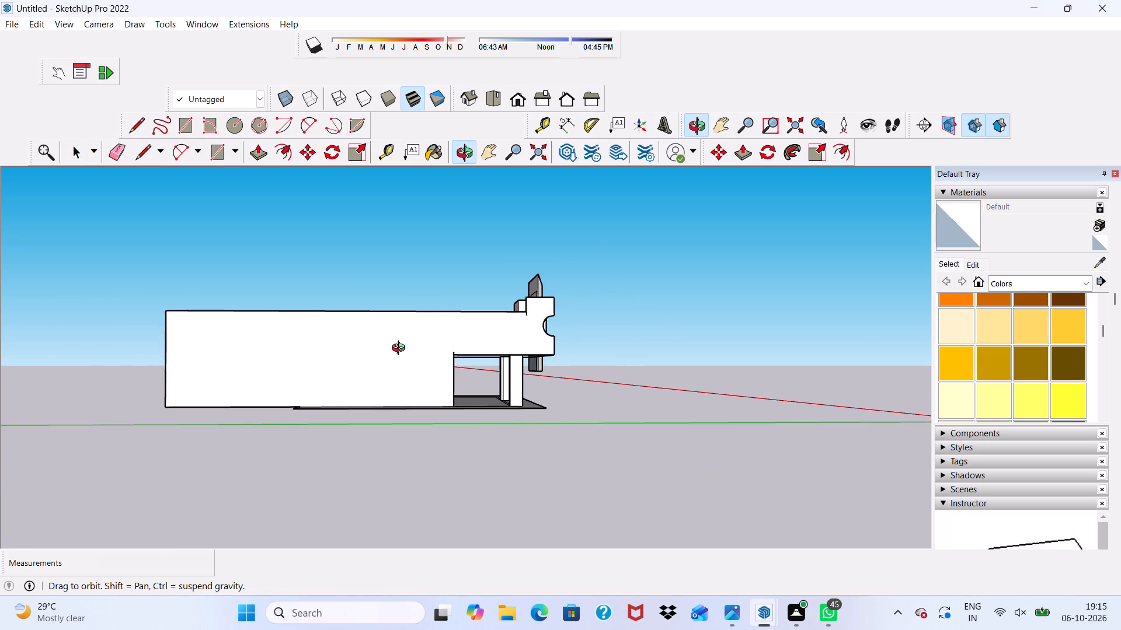
middle_click_drag(401, 349, 379, 361)
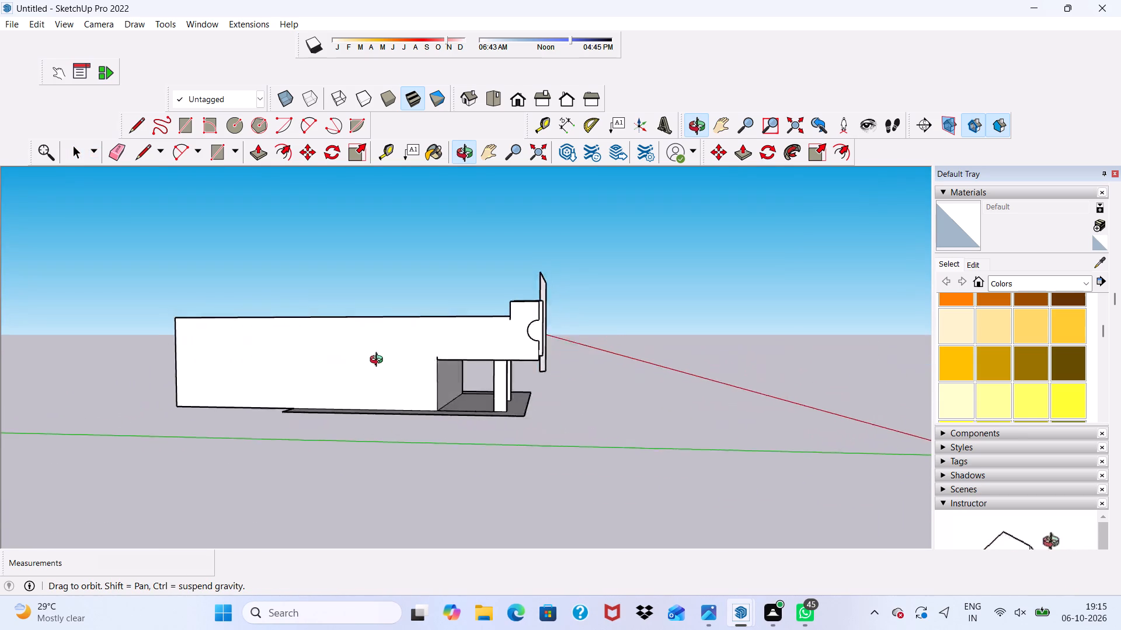
middle_click_drag(379, 361, 443, 346)
Draw a vertical line about 10' 10 1/2" long on the side wall, from the short edge beside the curved-cut panel to the bottom edge.
scroll(443, 346, "up", 4)
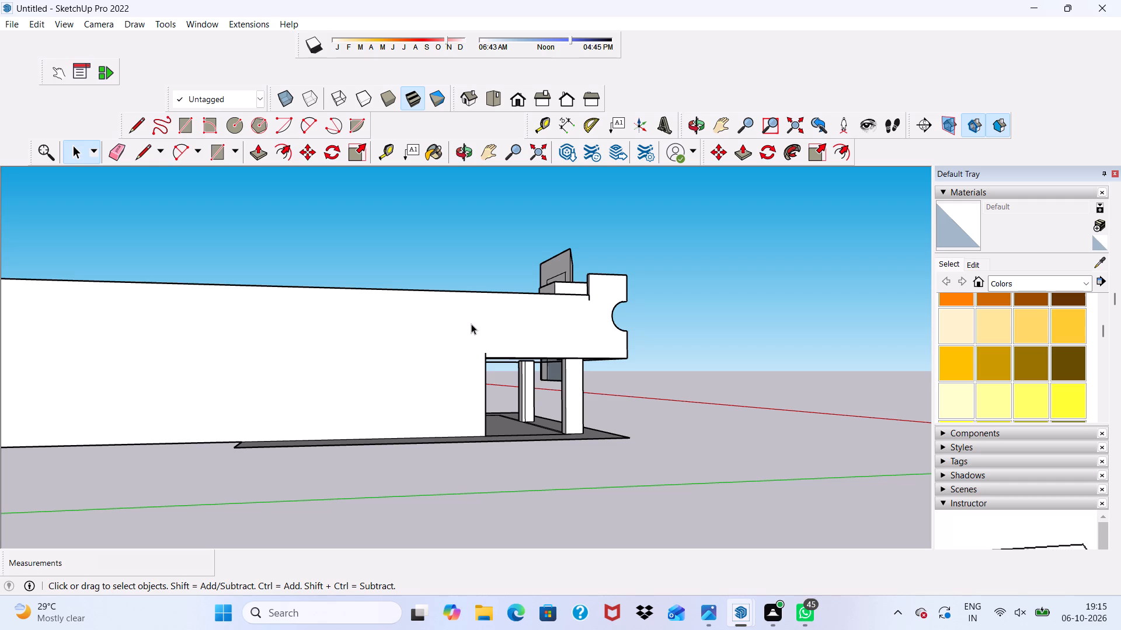
scroll(481, 316, "down", 2)
scroll(542, 337, "up", 6)
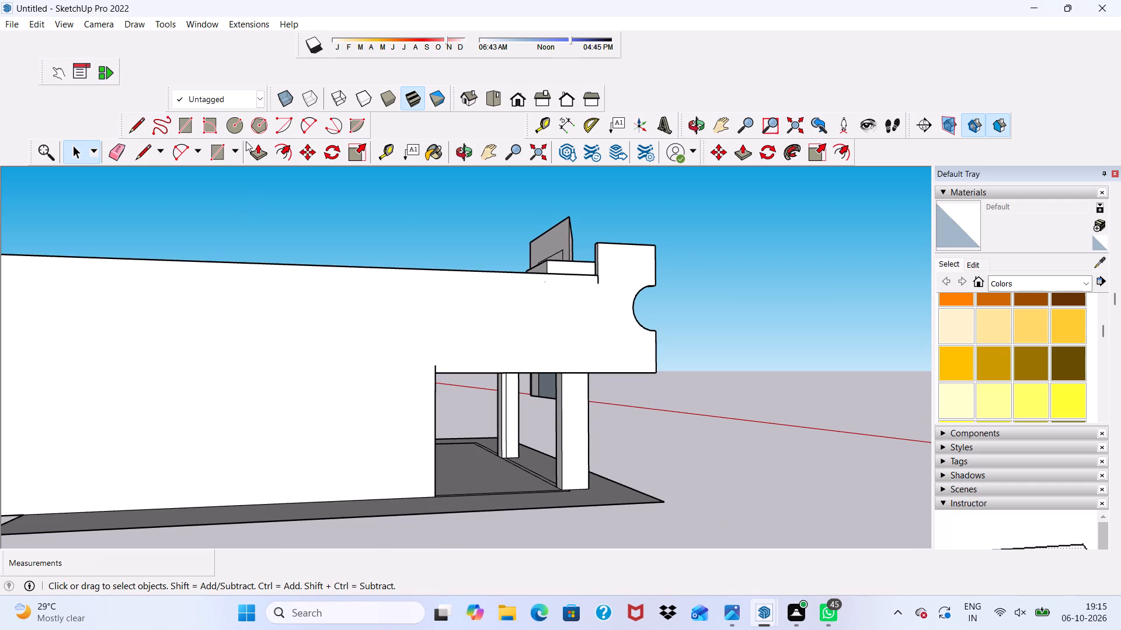
left_click(148, 146)
scroll(685, 303, "up", 2)
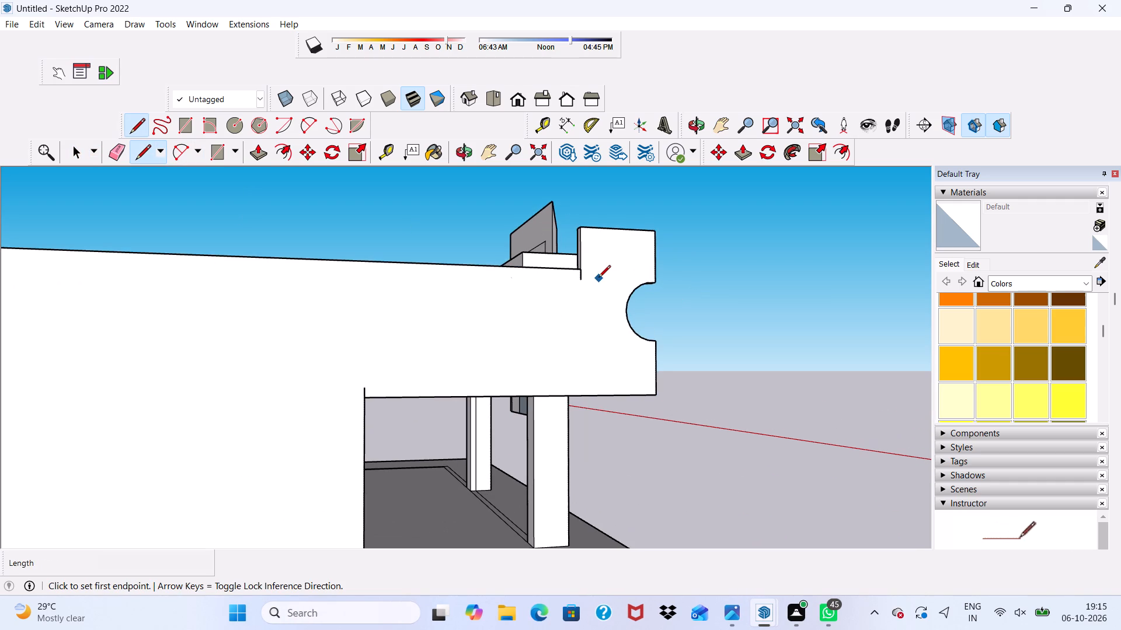
left_click(582, 283)
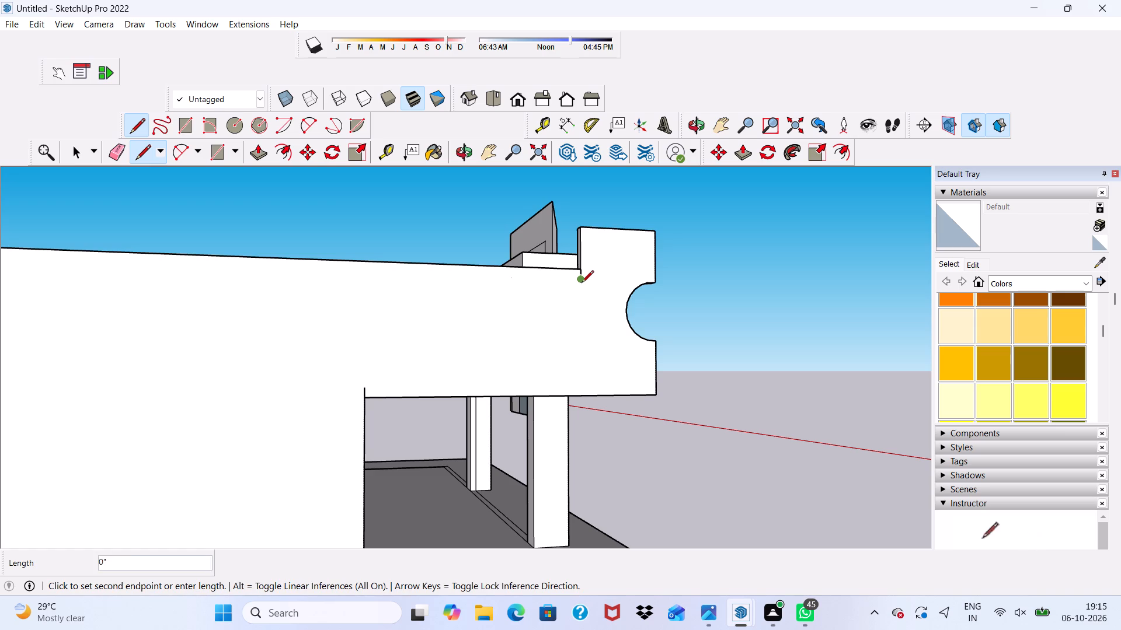
left_click(574, 393)
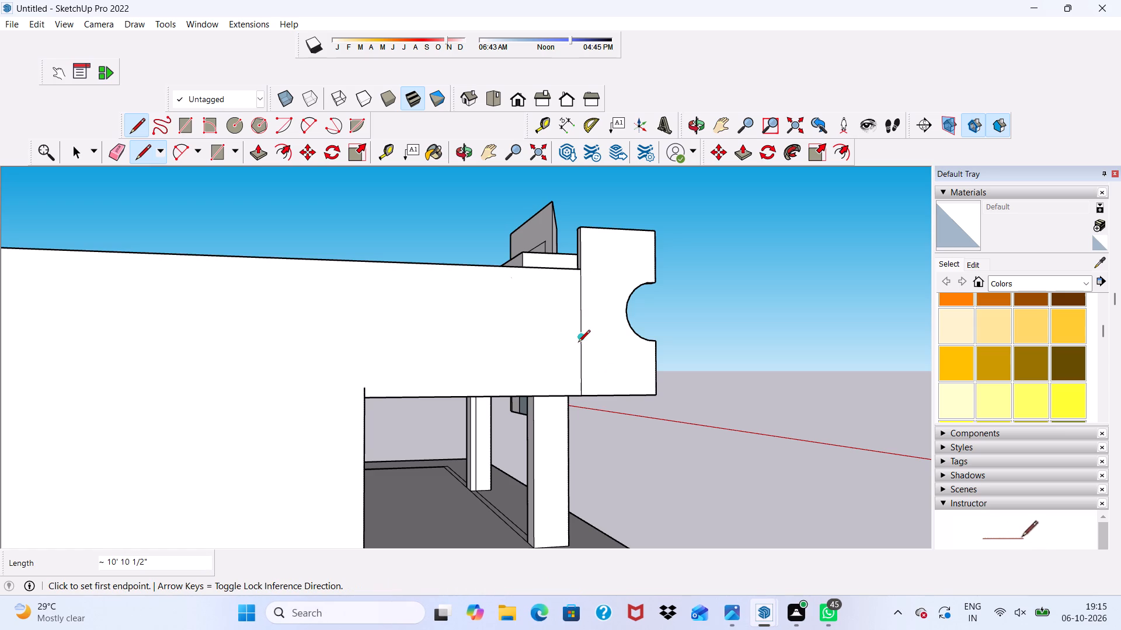
key("space")
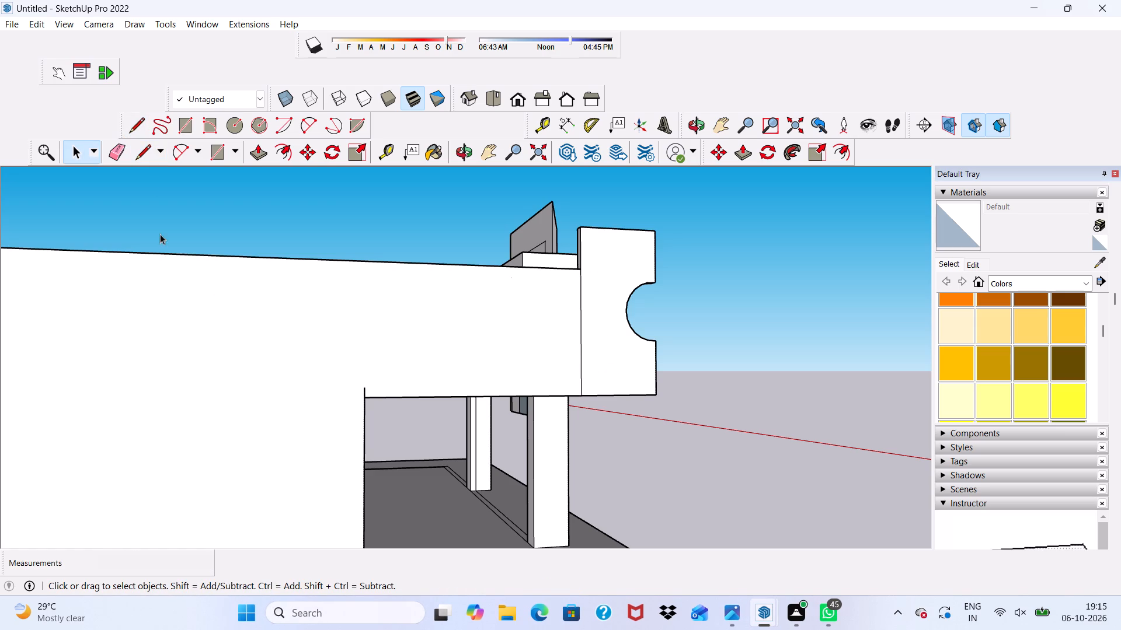
Draw a rectangle about 12' 8 11/16" by 9' 2 11/16" on the long side wall's upper part, beside the new vertical line.
left_click(176, 123)
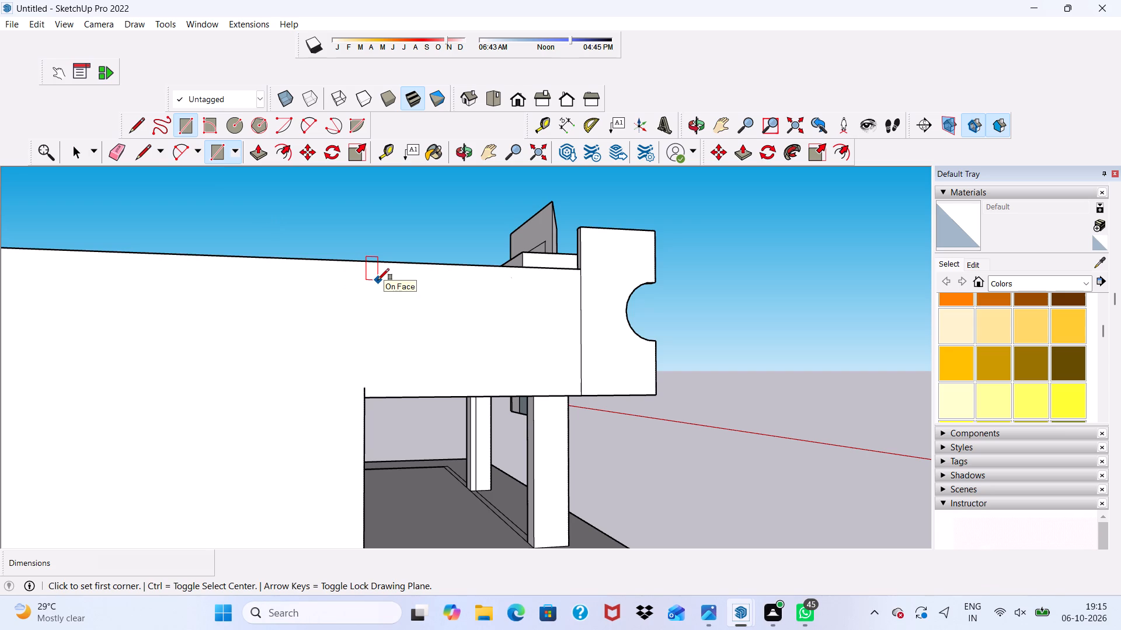
left_click(416, 272)
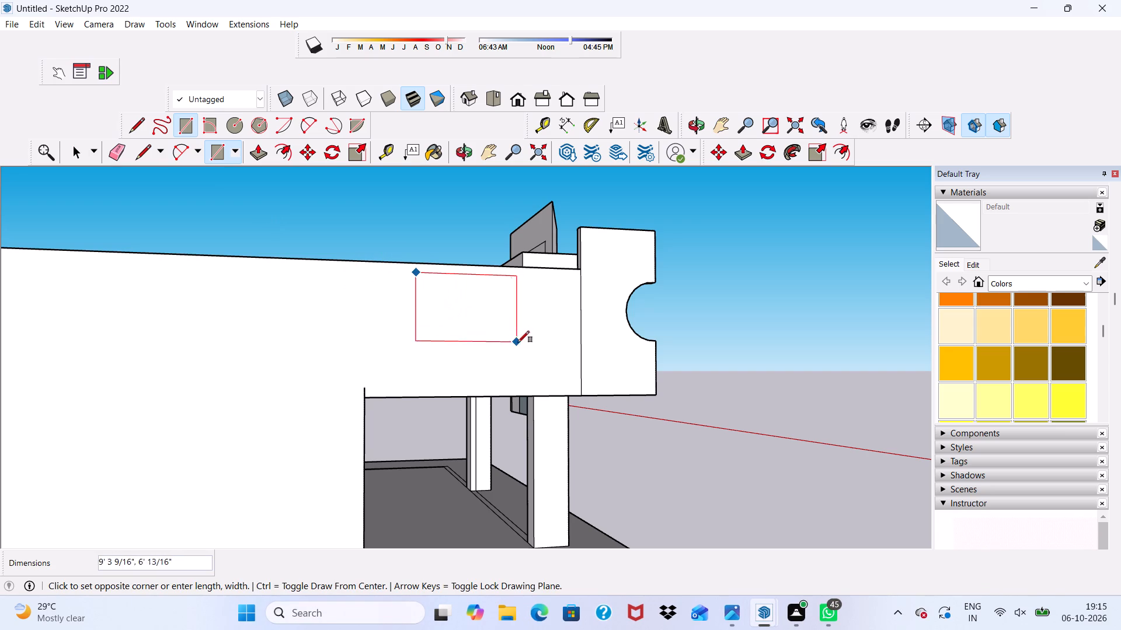
left_click(552, 376)
key("space")
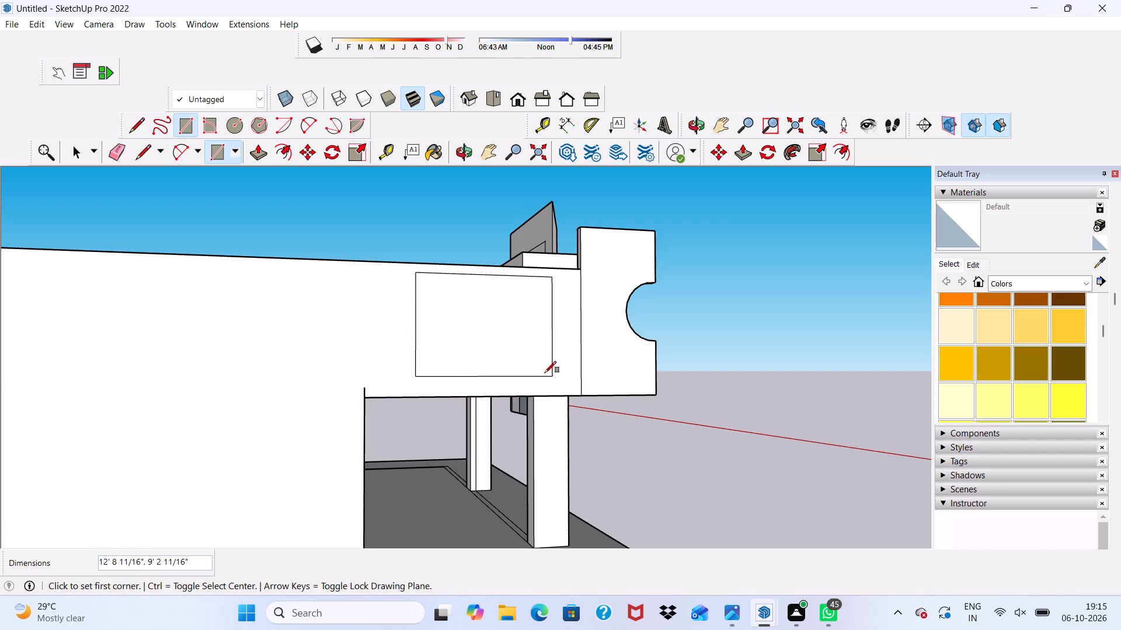
Erase the bottom edge of the rectangle on the long side wall.
left_click(120, 157)
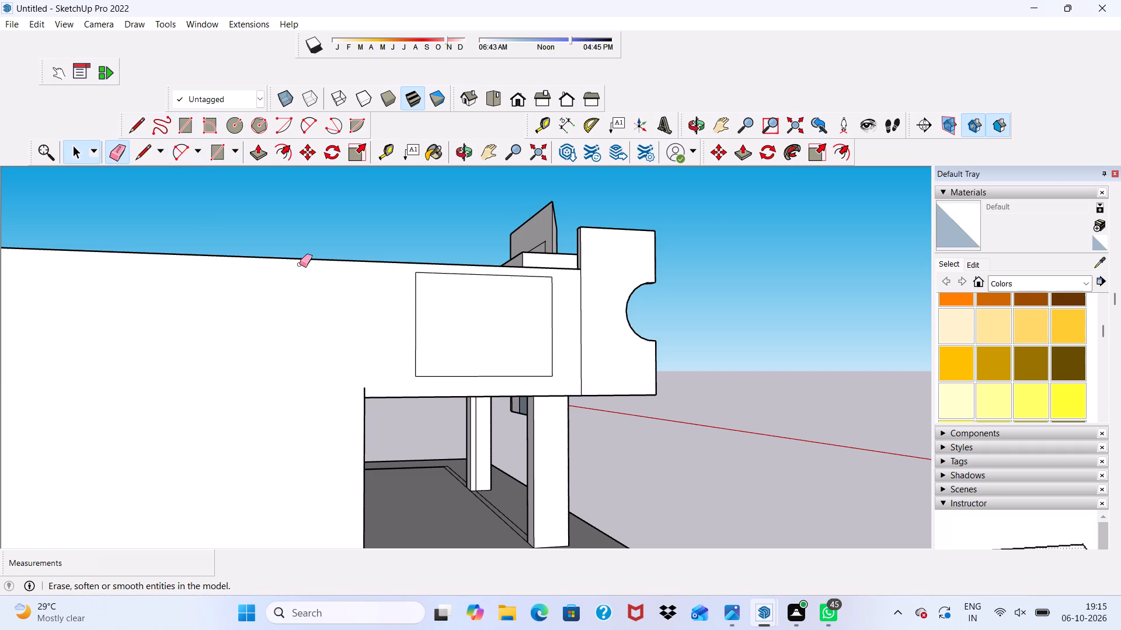
left_click(458, 376)
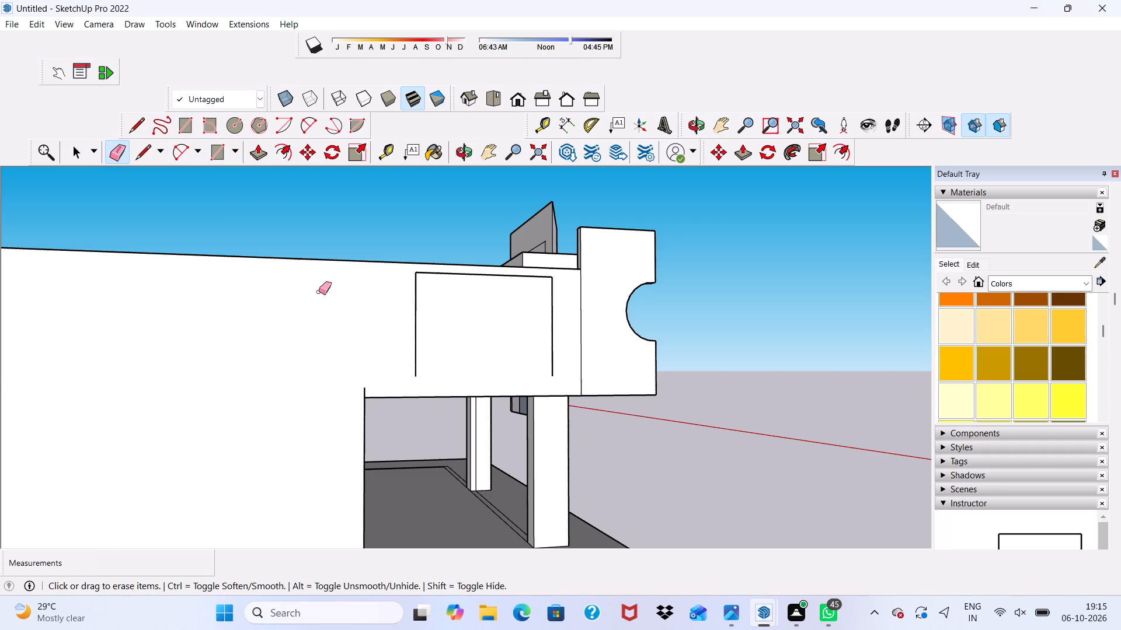
key("space")
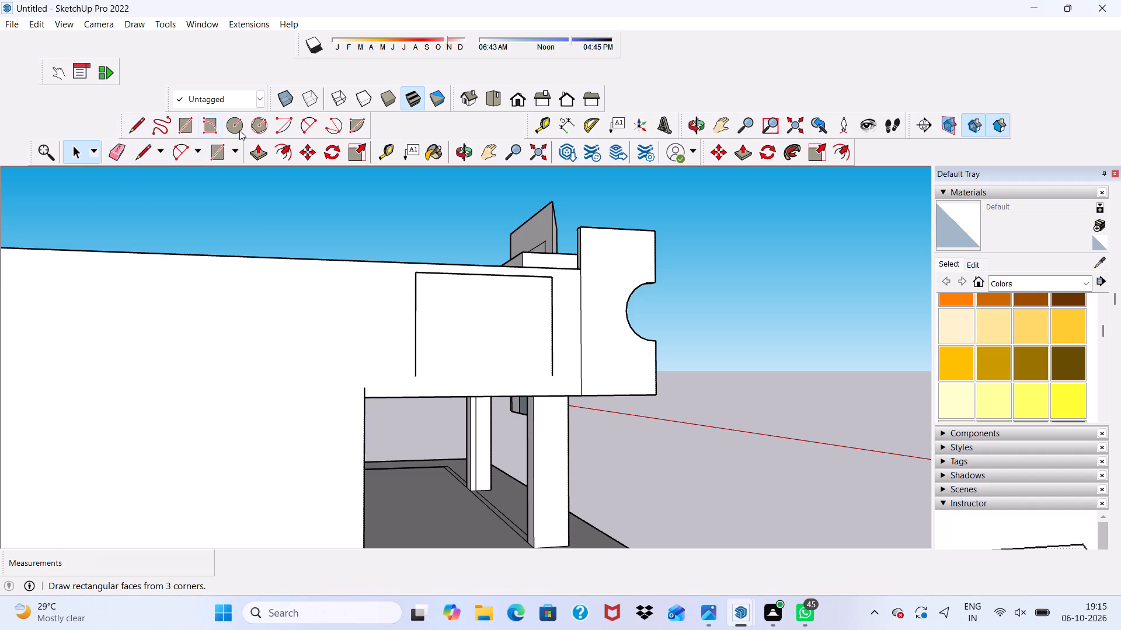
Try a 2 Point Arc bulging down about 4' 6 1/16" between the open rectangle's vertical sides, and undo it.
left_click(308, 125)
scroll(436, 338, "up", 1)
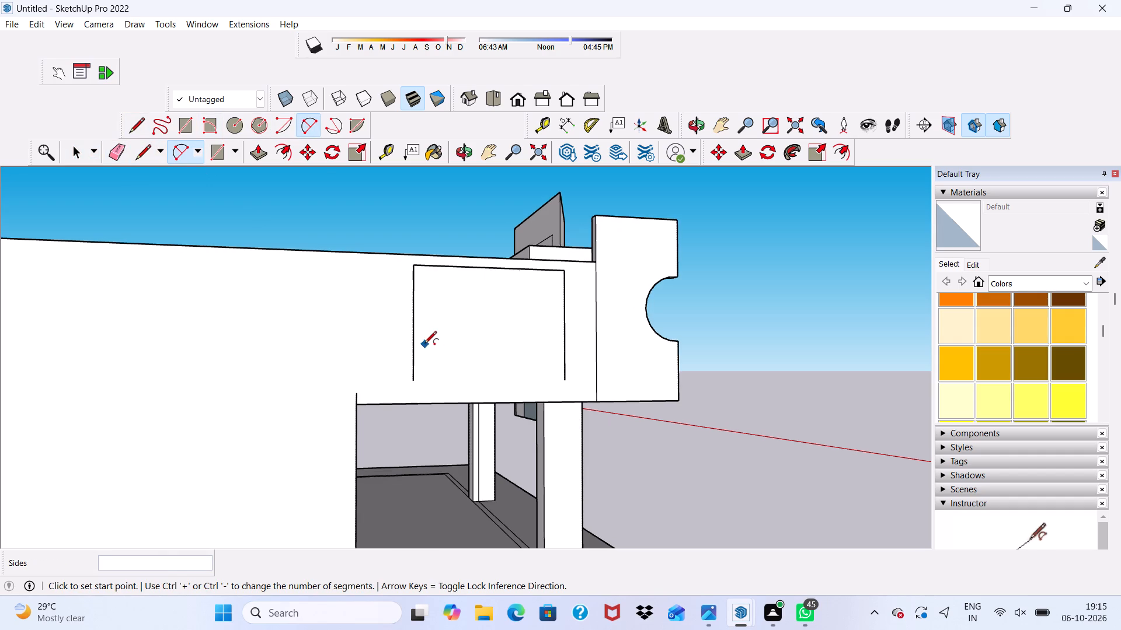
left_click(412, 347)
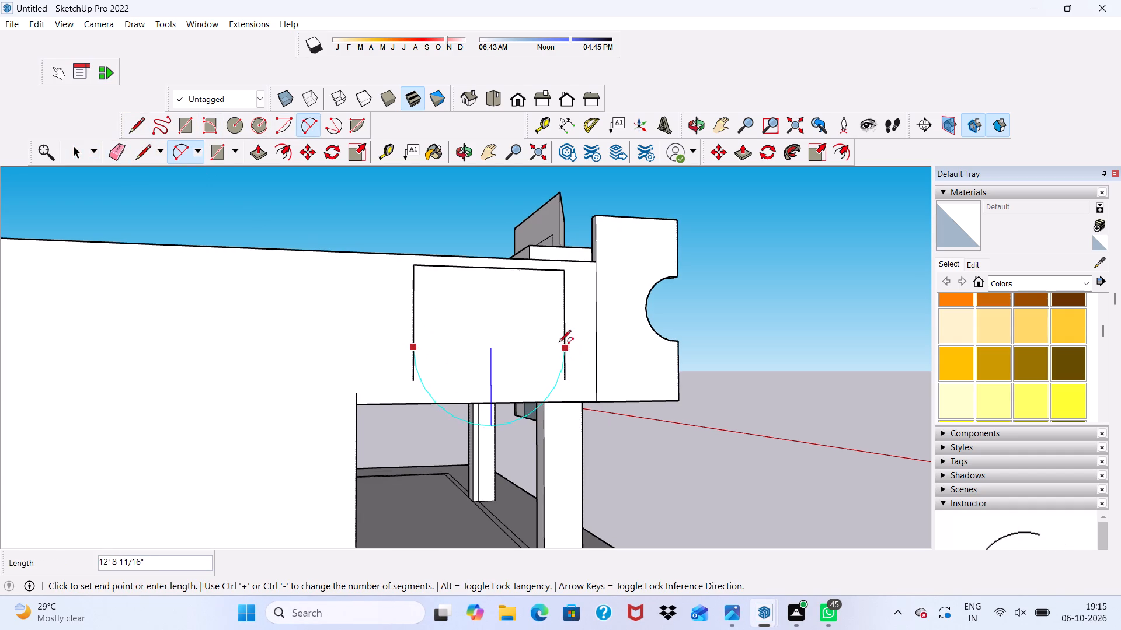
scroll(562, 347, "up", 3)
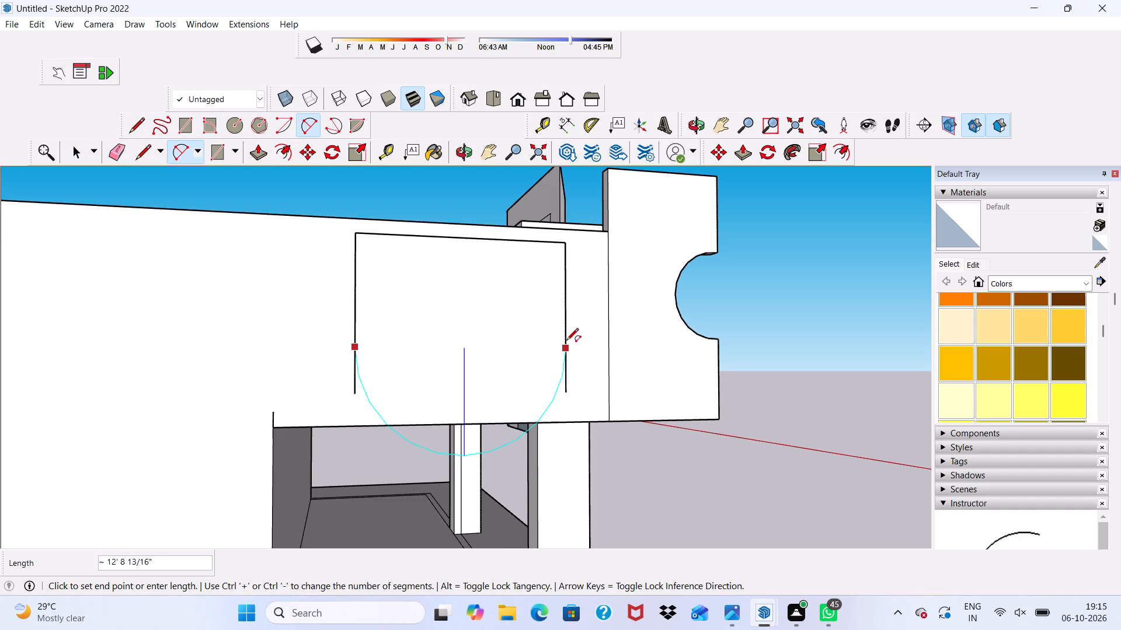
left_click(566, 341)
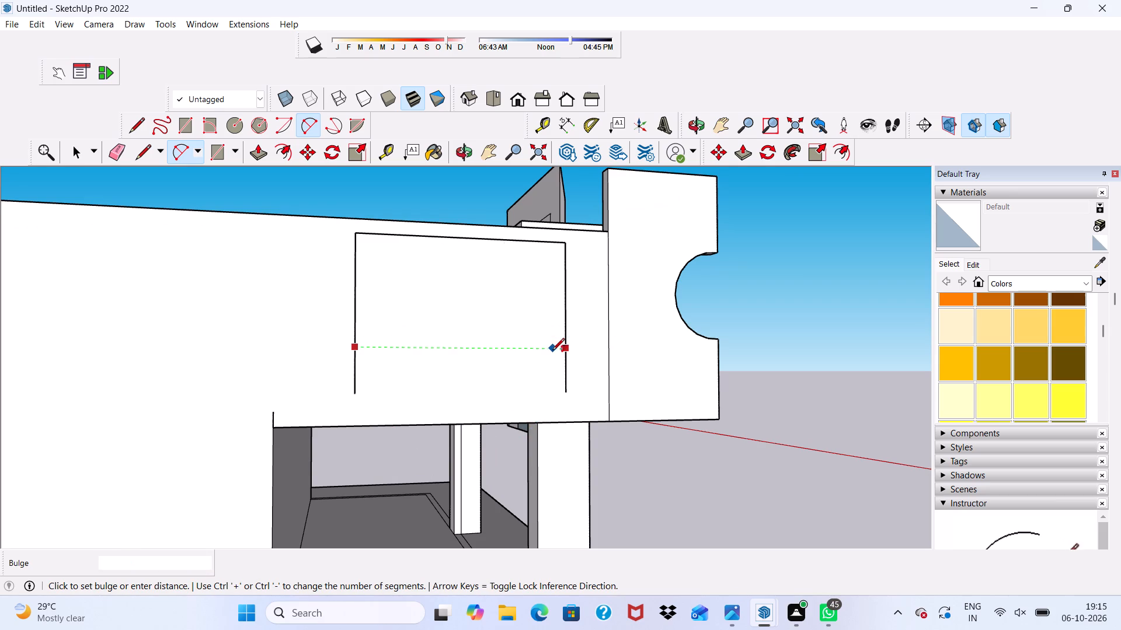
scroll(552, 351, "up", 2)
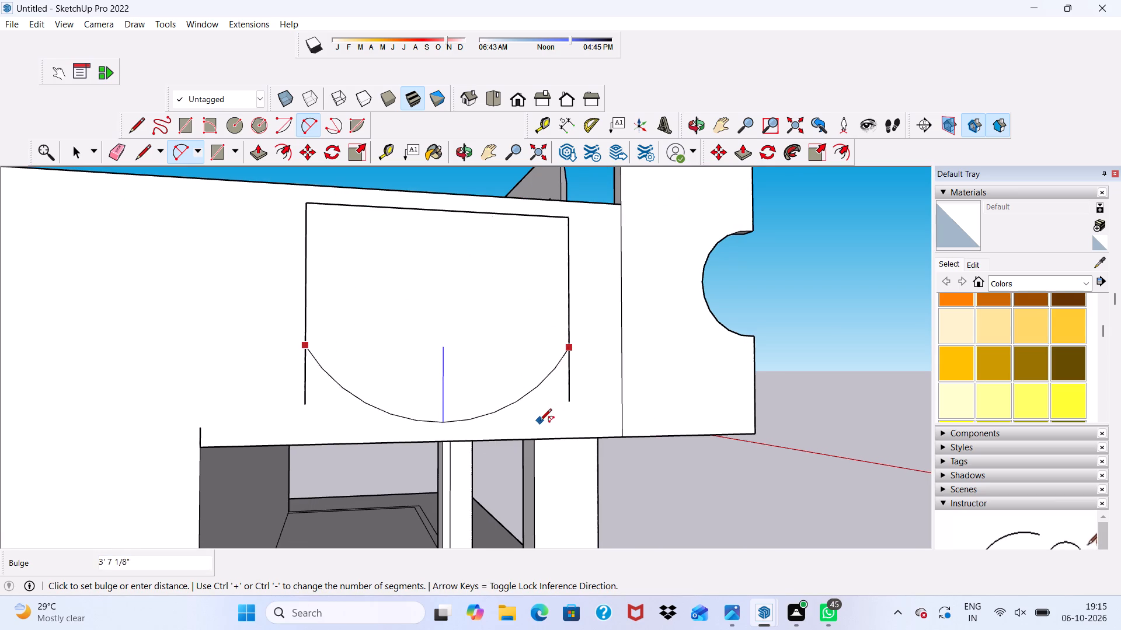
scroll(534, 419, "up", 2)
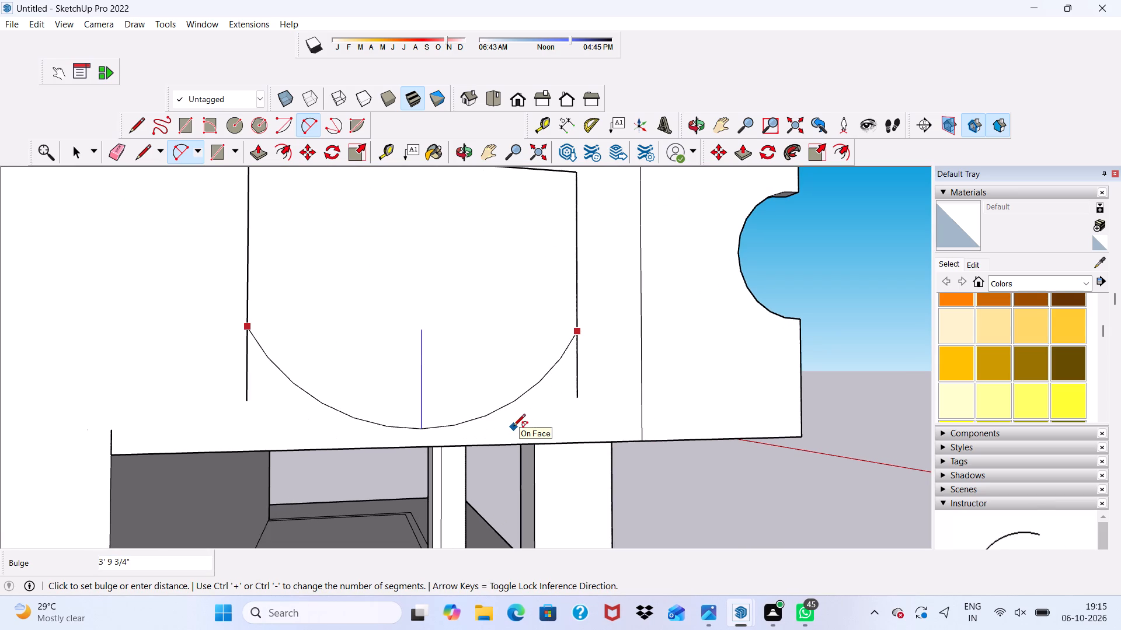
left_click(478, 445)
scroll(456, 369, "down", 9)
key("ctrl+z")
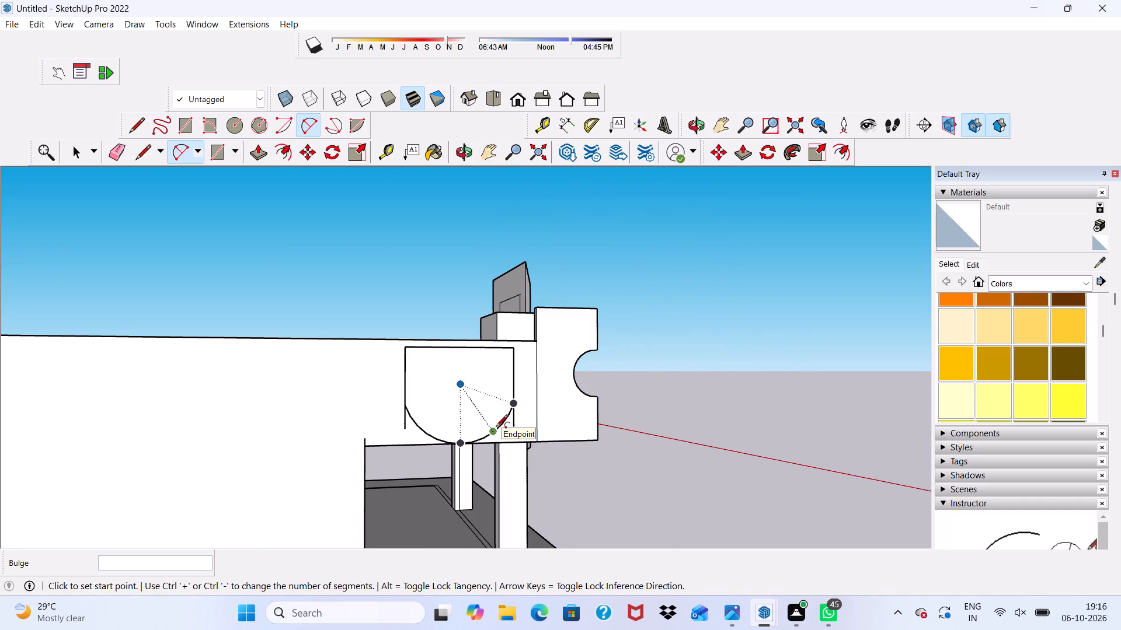
Draw a 2 Point Arc between the open rectangle's vertical sides, 12' 8 11/16" wide with a downward bulge of about 6' 4 3/8".
left_click(408, 387)
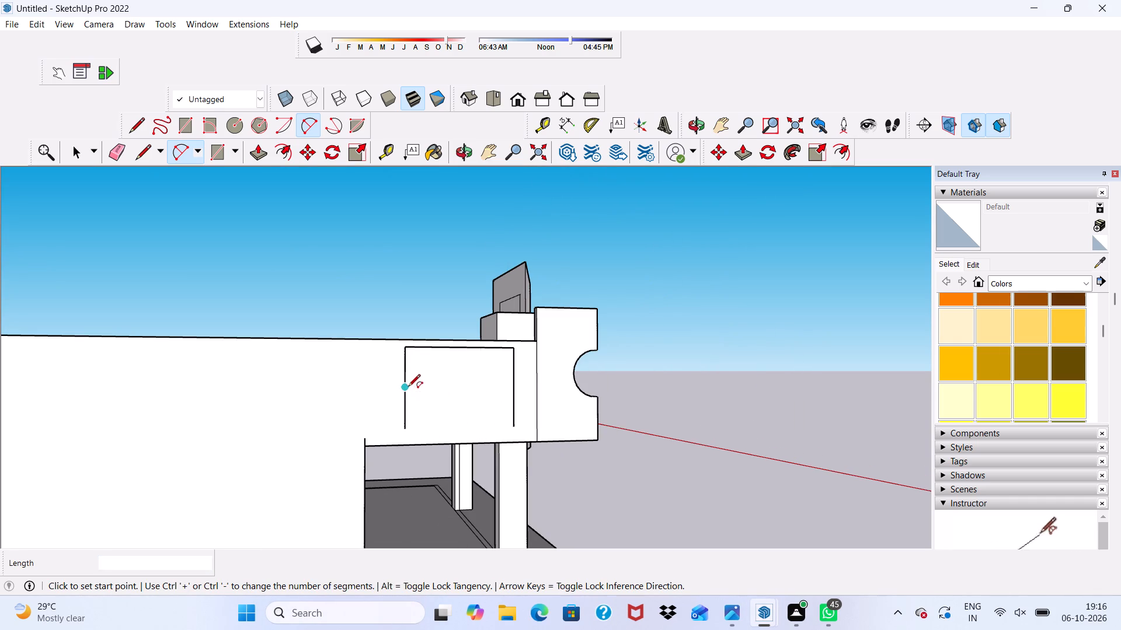
left_click(513, 381)
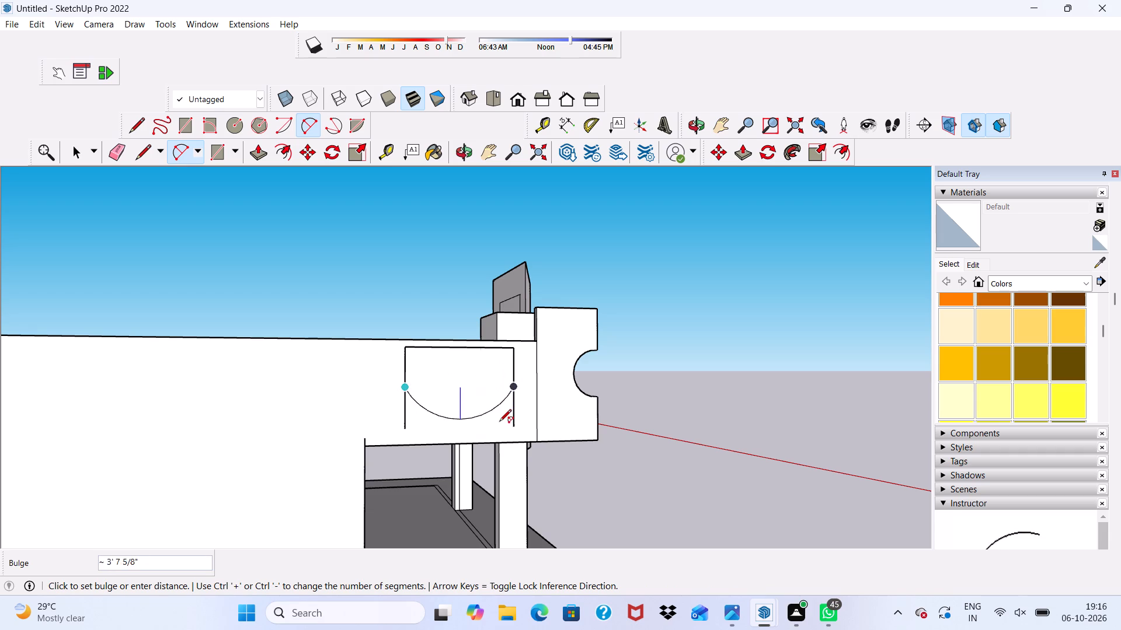
left_click(499, 437)
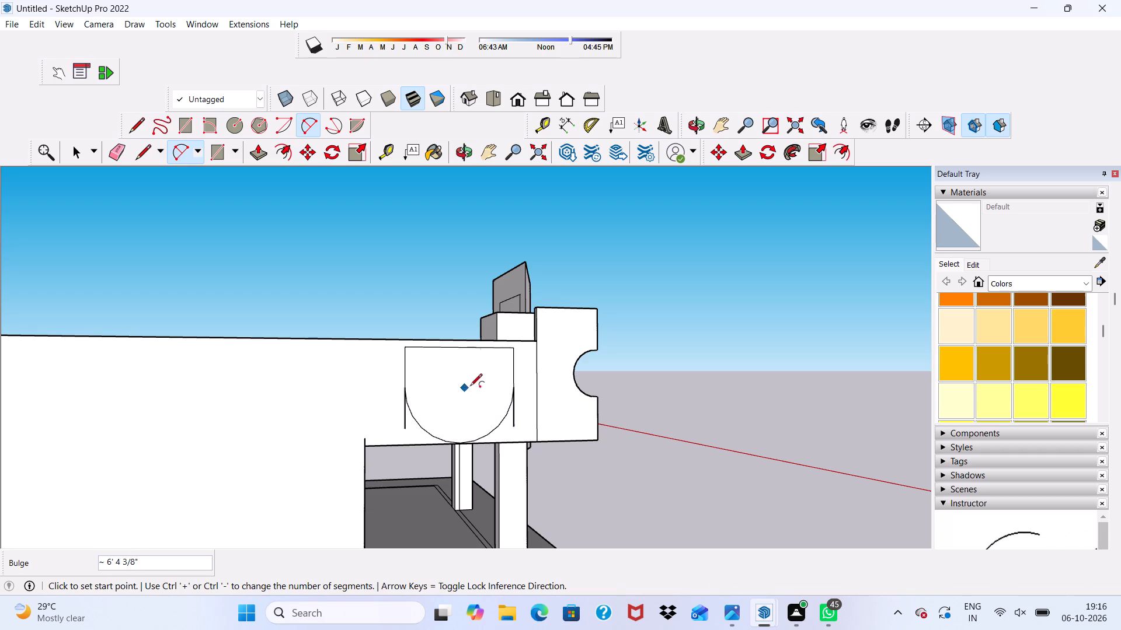
key("space")
Erase the two leftover vertical edge ends that extend below the arc's endpoints on the long side wall.
scroll(475, 384, "down", 8)
middle_click_drag(481, 402, 305, 478)
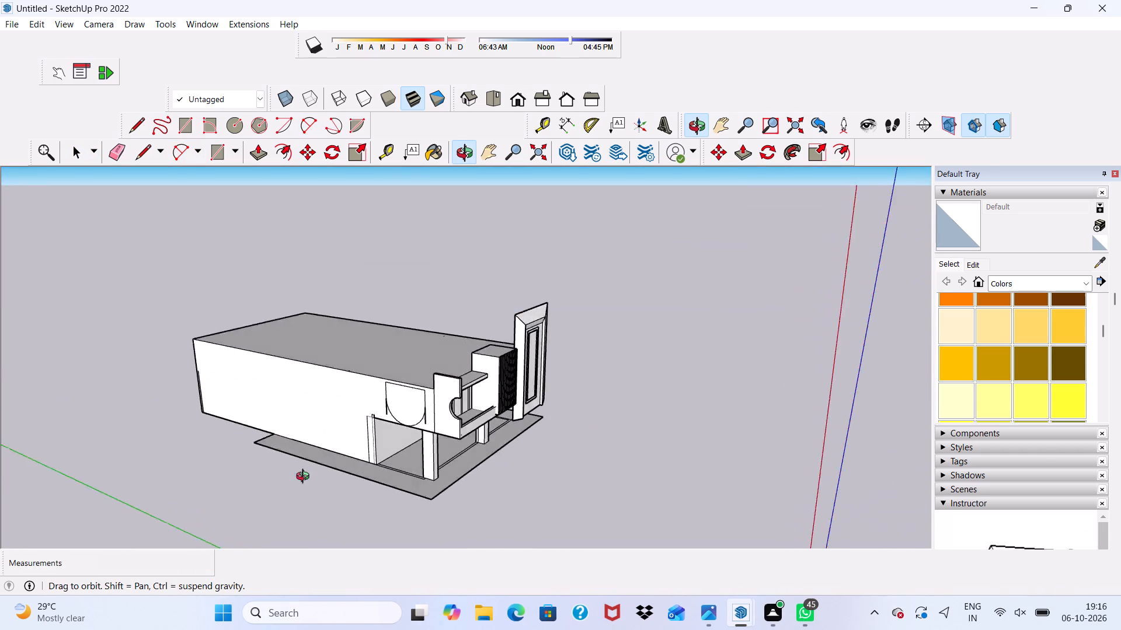
middle_click_drag(305, 478, 433, 396)
scroll(433, 396, "up", 4)
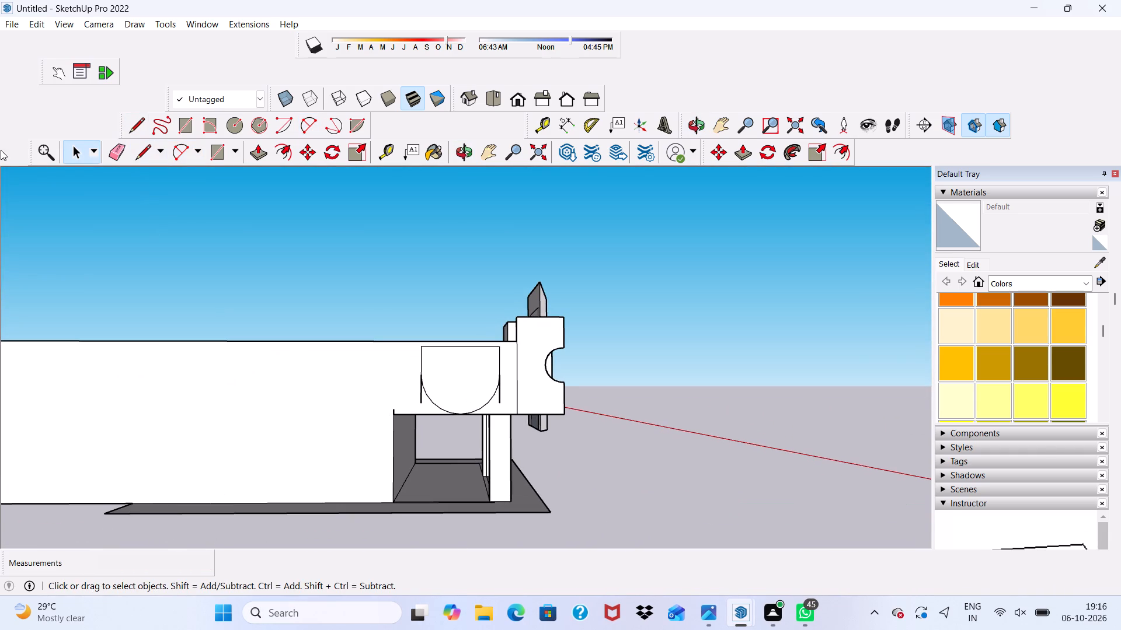
left_click(119, 153)
scroll(327, 419, "up", 3)
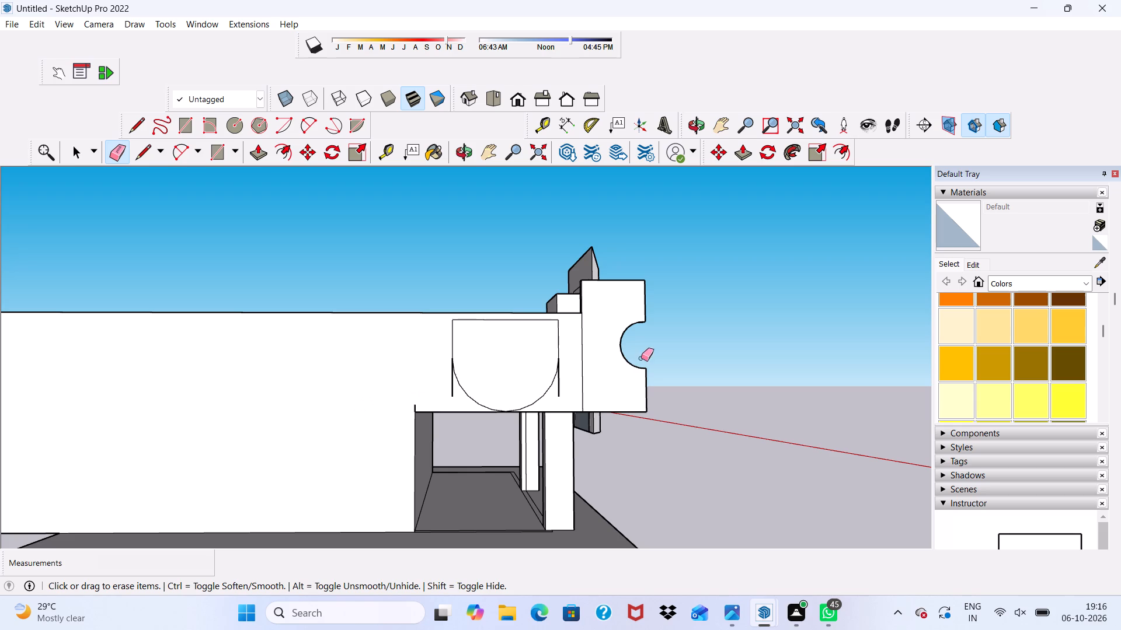
left_click(450, 379)
left_click(453, 383)
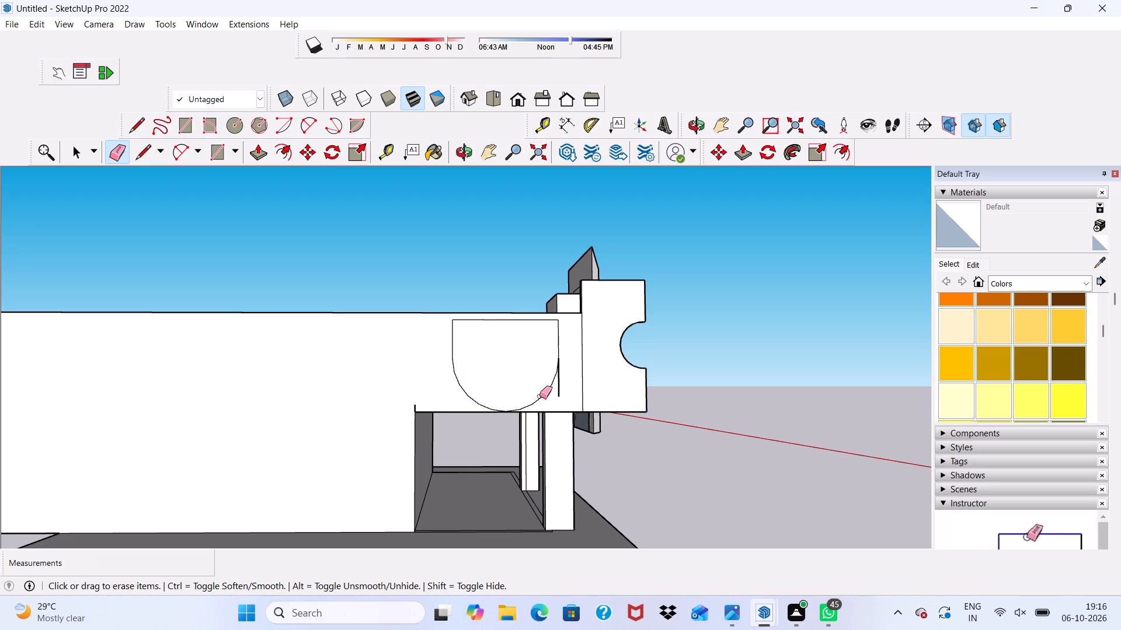
left_click(558, 391)
Erase the straight top edge of the U-shaped outline on the long side wall.
scroll(555, 377, "down", 7)
scroll(457, 352, "up", 2)
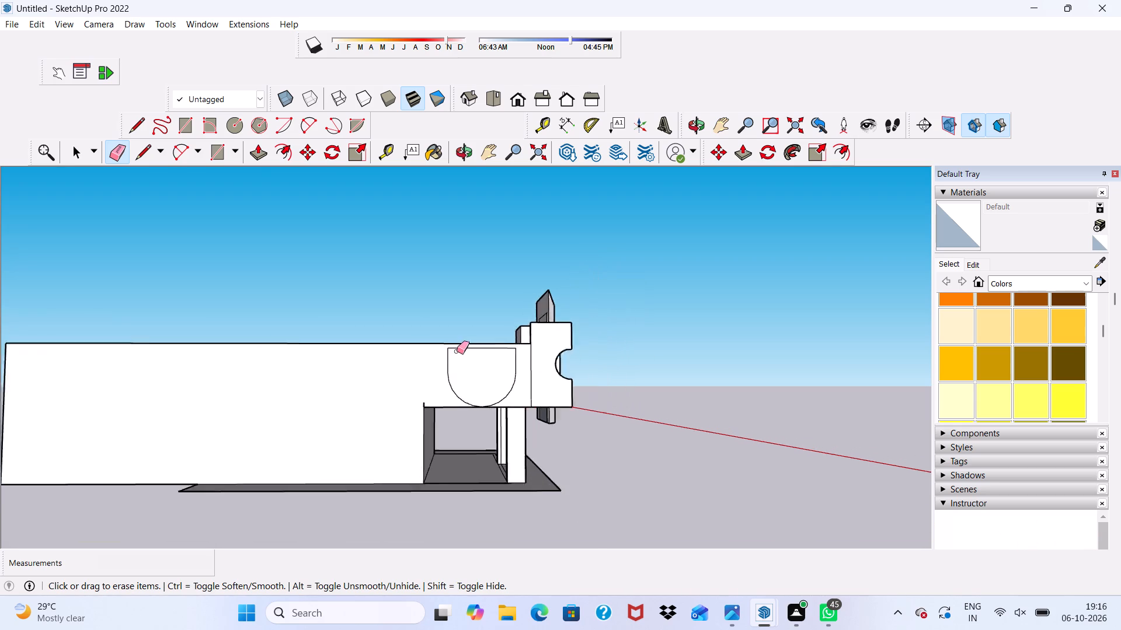
scroll(457, 351, "up", 5)
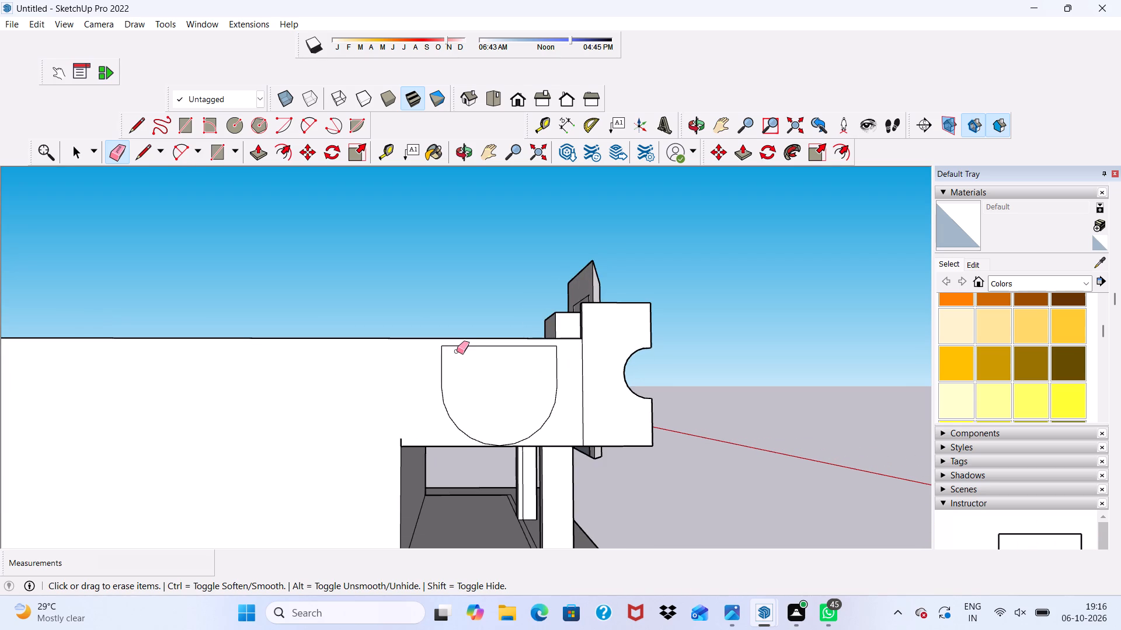
scroll(455, 360, "up", 3)
left_click(451, 342)
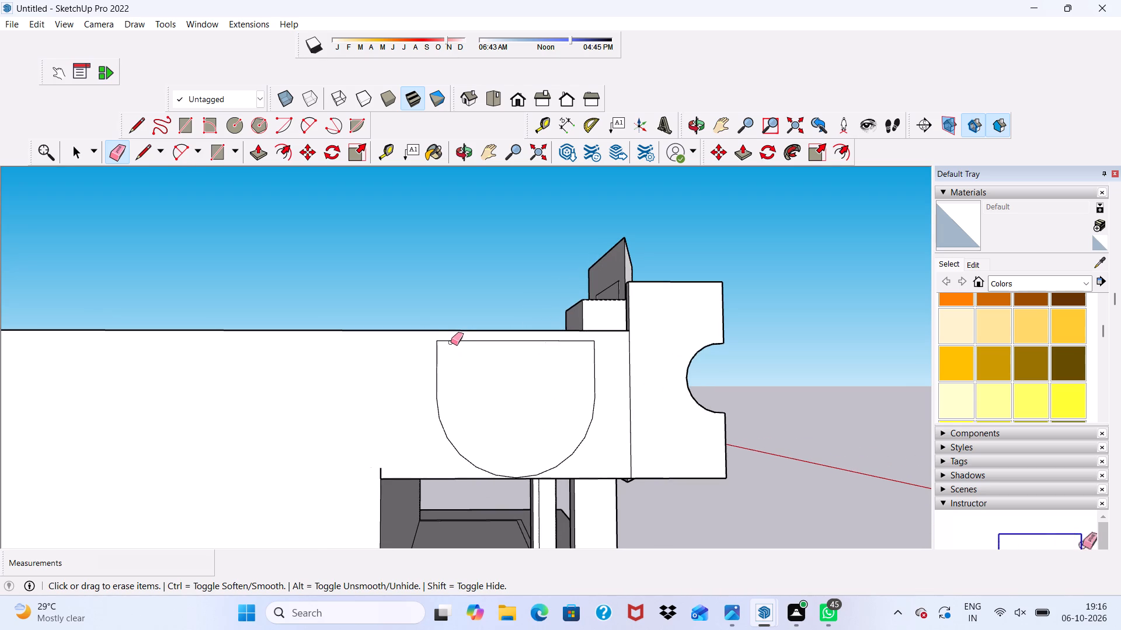
left_click(453, 341)
key("space")
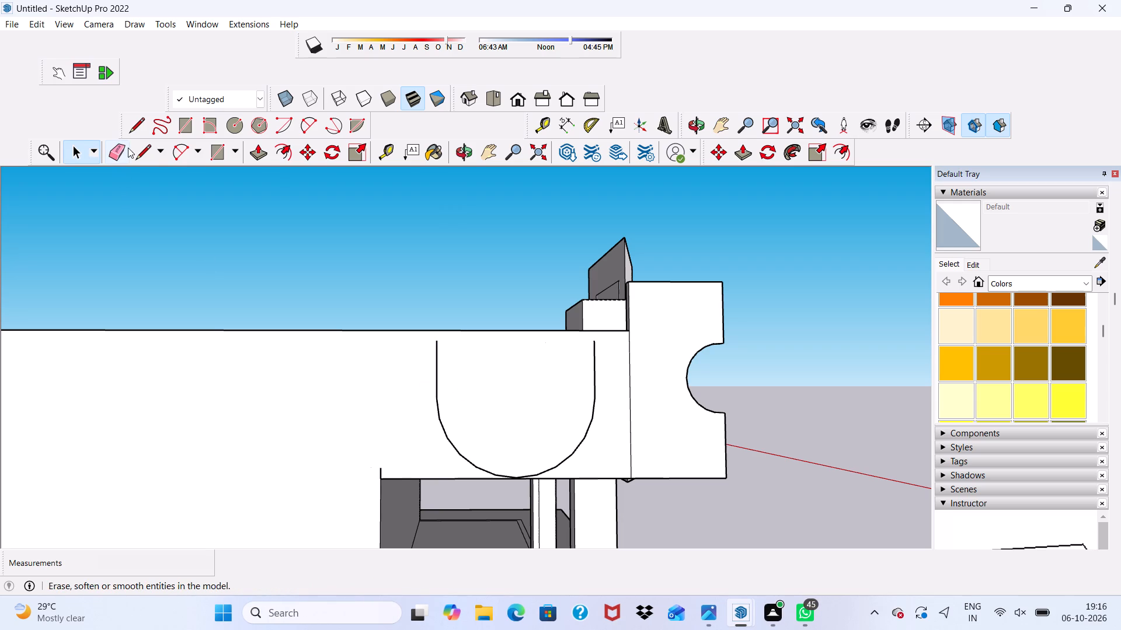
Draw a line about 9 7/8" long extending the U-outline's rear vertical side up to the wall's top edge.
left_click_drag(141, 155, 147, 155)
scroll(545, 366, "up", 4)
scroll(376, 312, "up", 2)
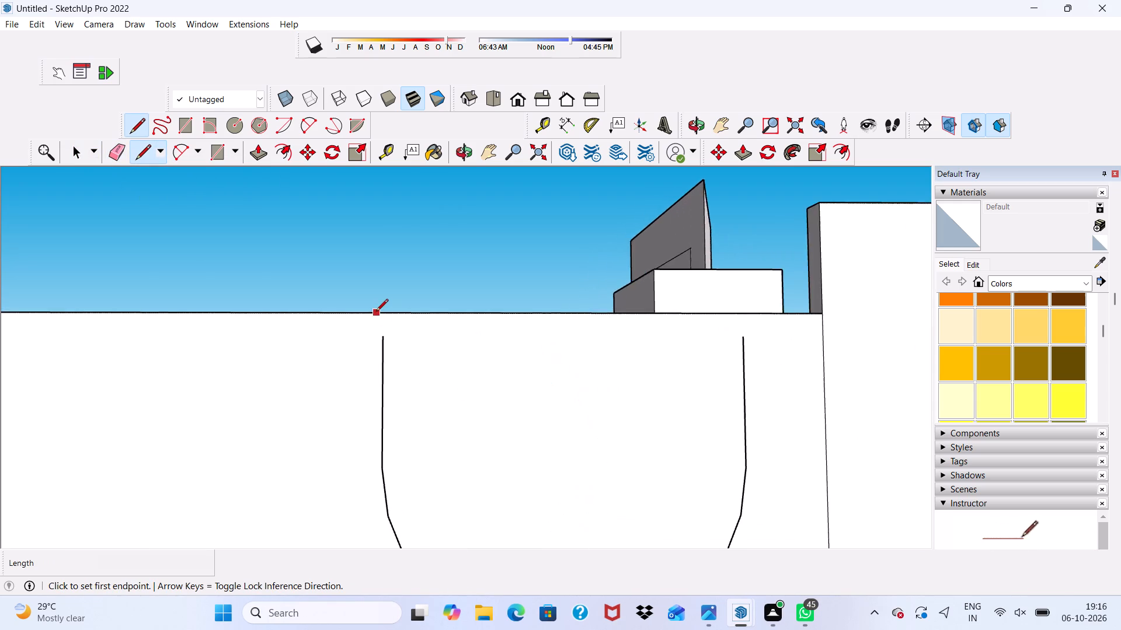
scroll(376, 312, "up", 4)
left_click(383, 338)
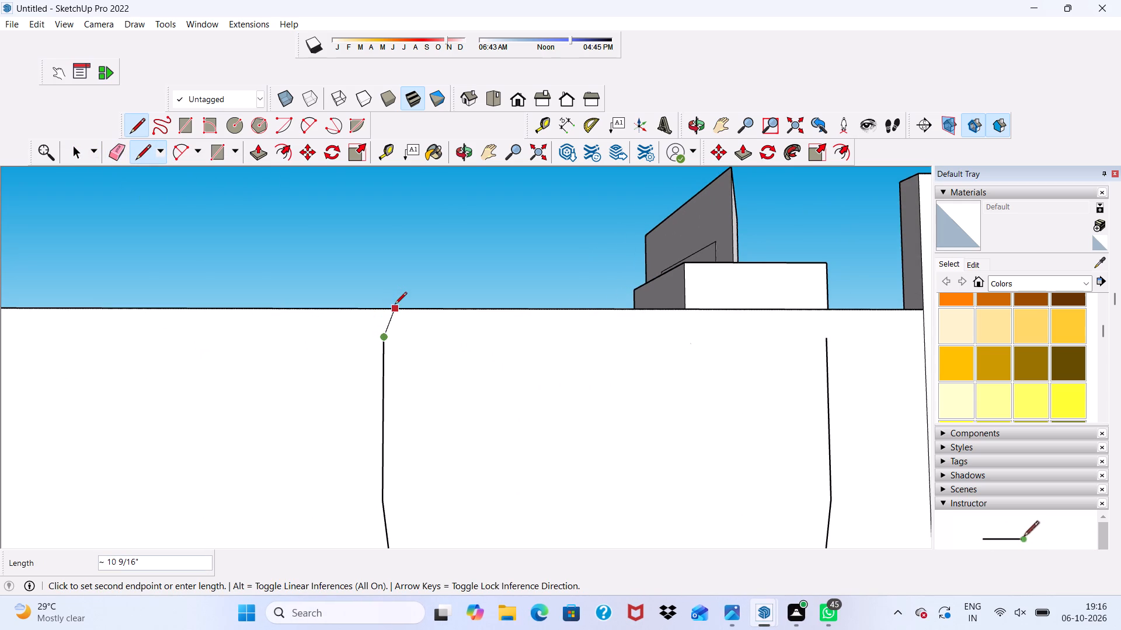
scroll(382, 307, "up", 4)
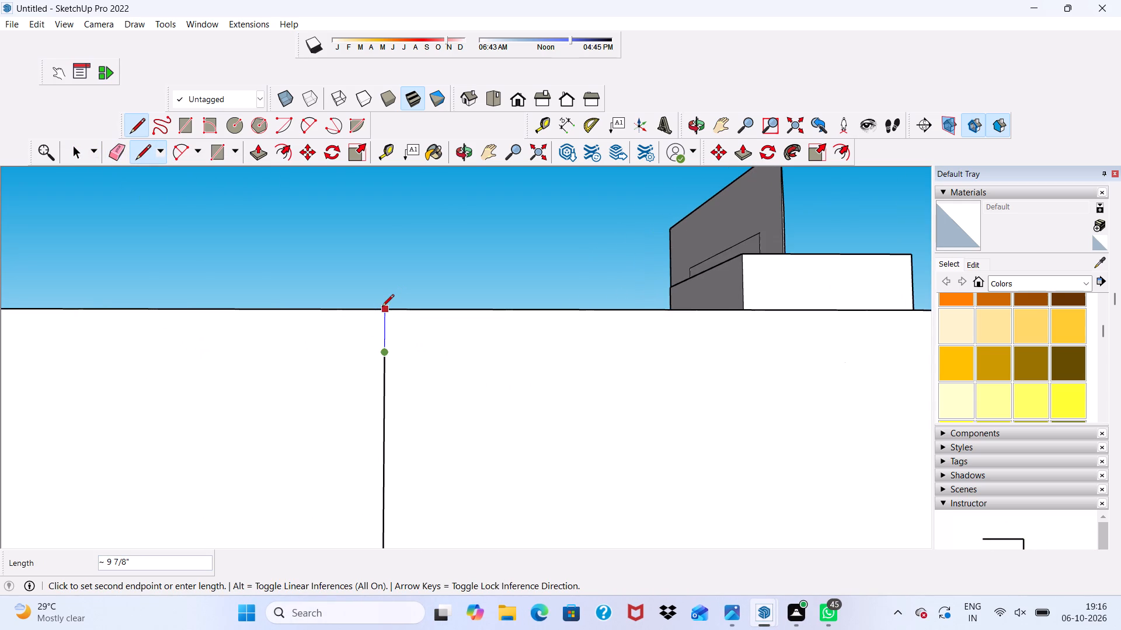
left_click(382, 307)
Draw a 12' 8 11/16" line along the wall's top edge and extend the U-outline's front side about 9 7/8" up to it.
scroll(296, 422, "down", 5)
scroll(319, 360, "up", 4)
scroll(417, 330, "down", 1)
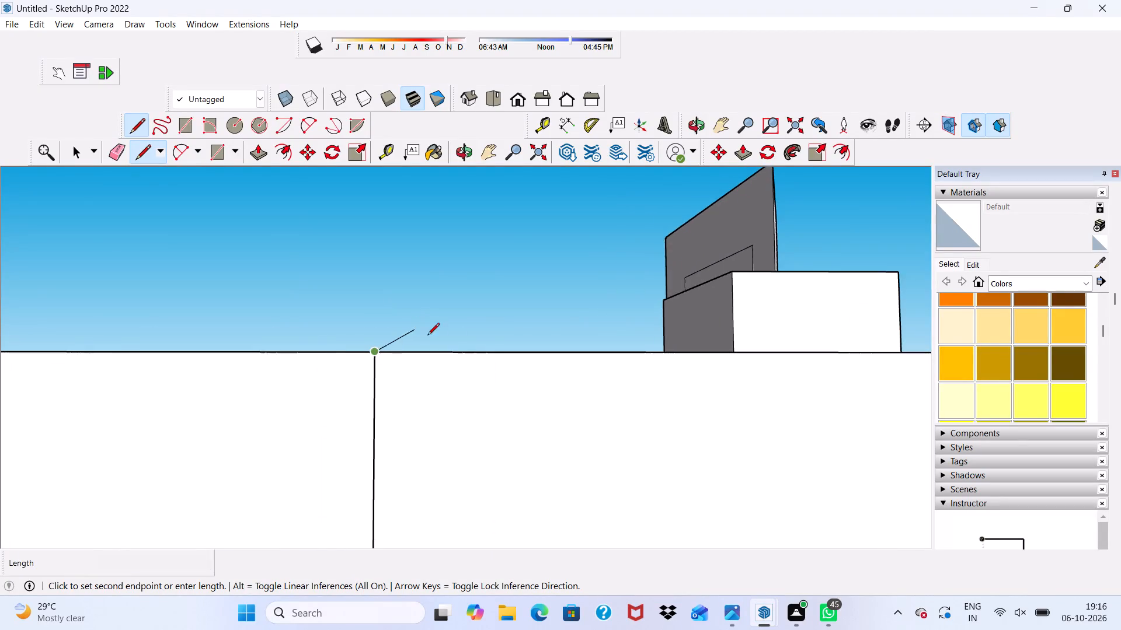
scroll(427, 336, "down", 5)
scroll(635, 325, "up", 4)
scroll(636, 374, "up", 3)
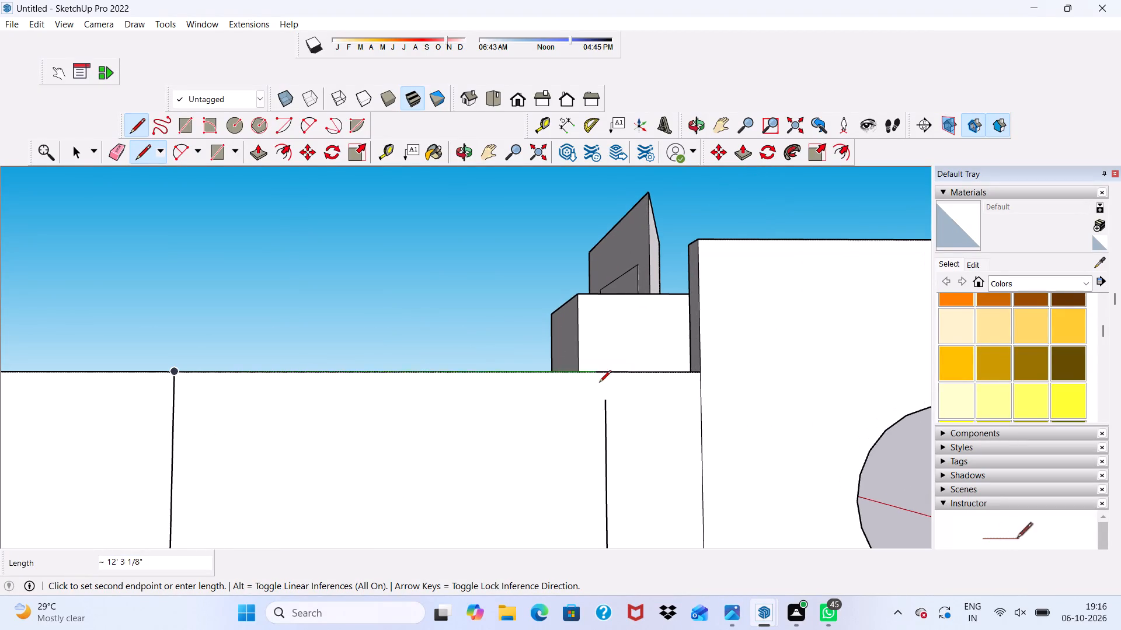
left_click(603, 373)
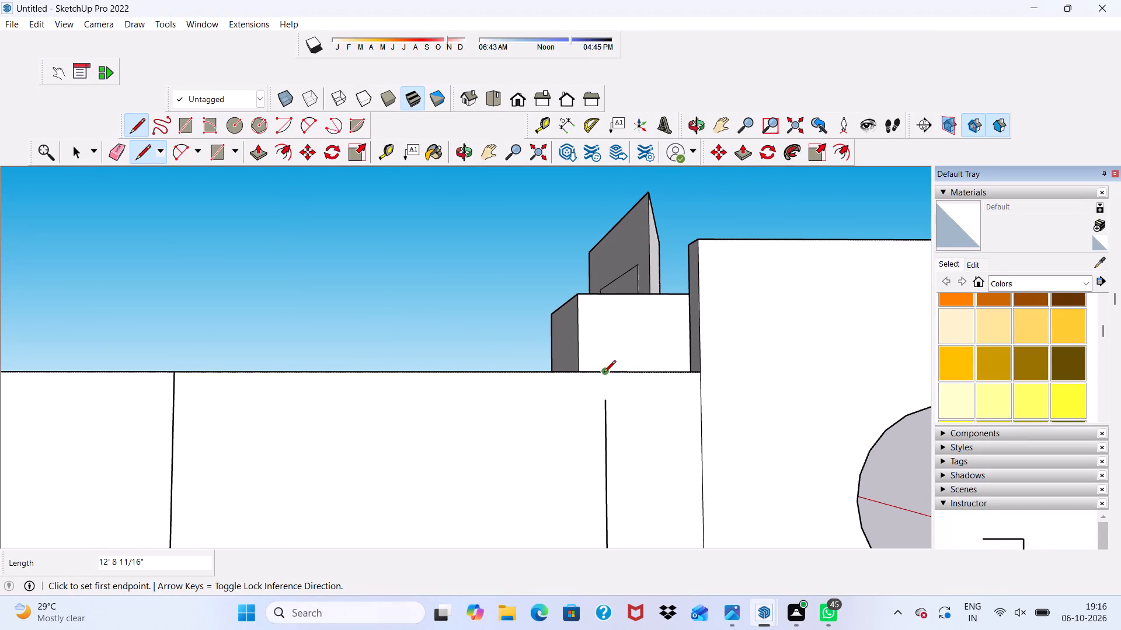
left_click(604, 405)
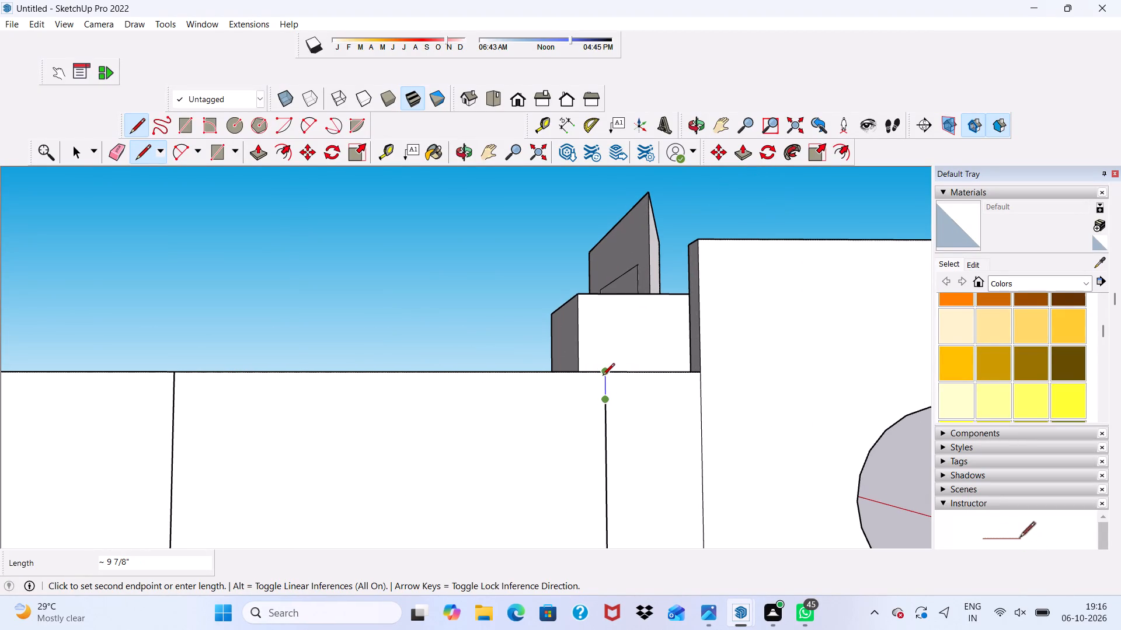
left_click(603, 376)
key("space")
Push/Pull the U-shaped face on the long side wall by 6".
scroll(536, 384, "down", 9)
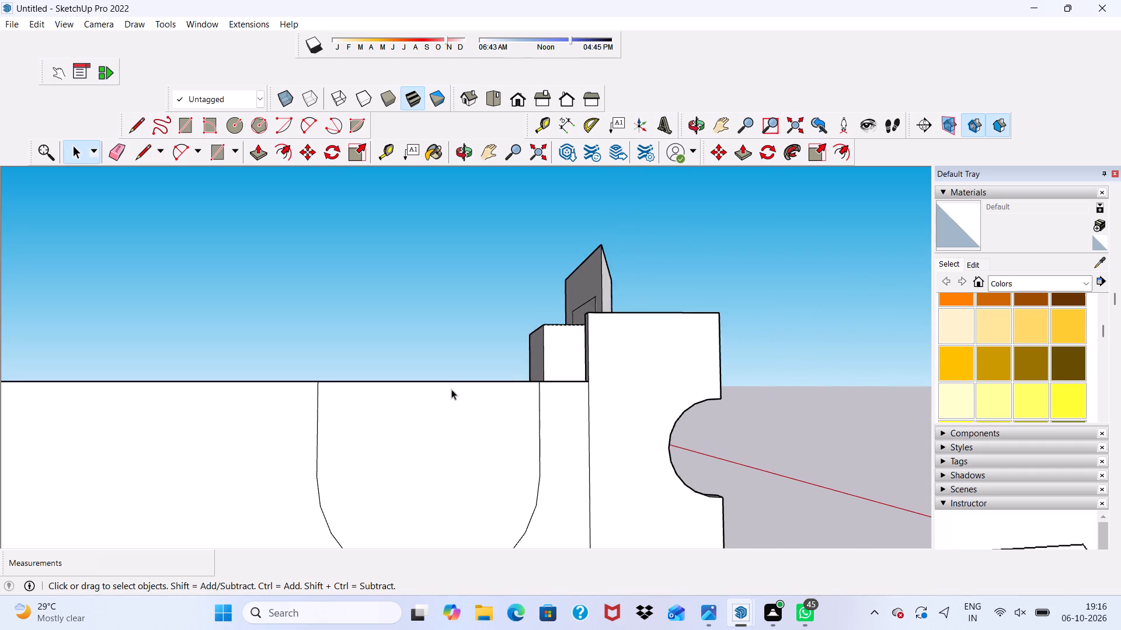
scroll(451, 389, "down", 3)
left_click(442, 468)
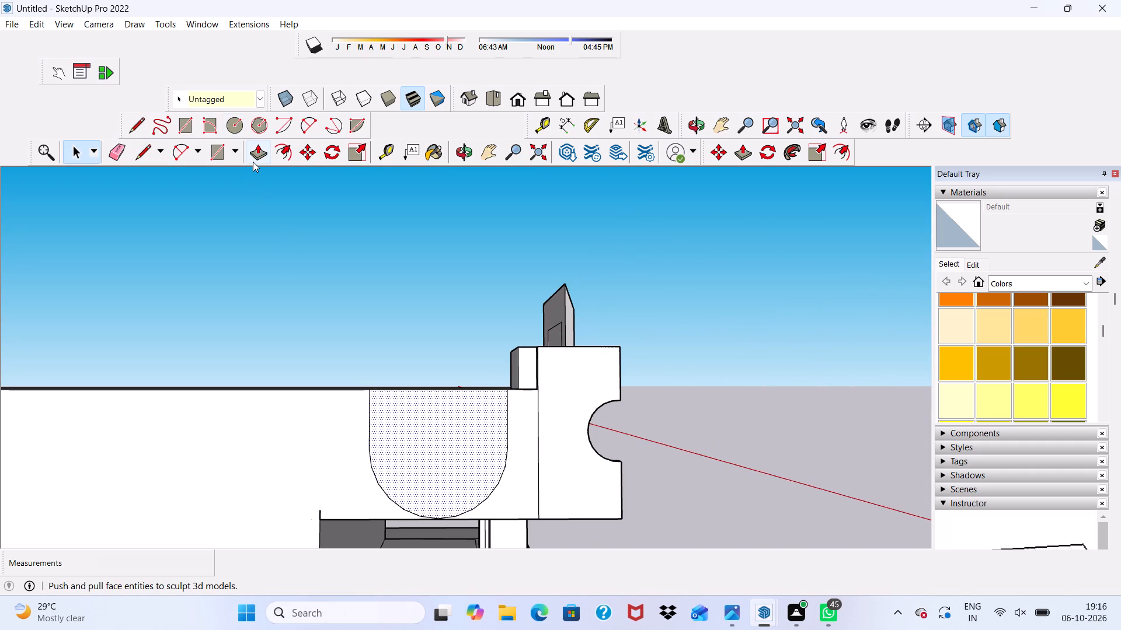
left_click(254, 153)
left_click(438, 477)
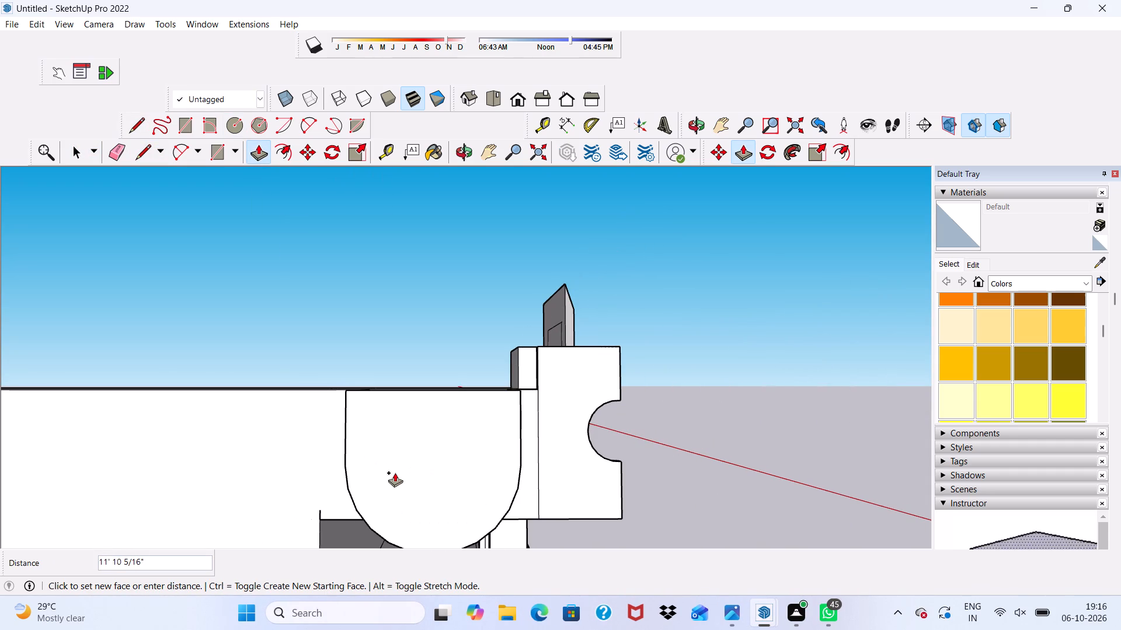
type("6\"")
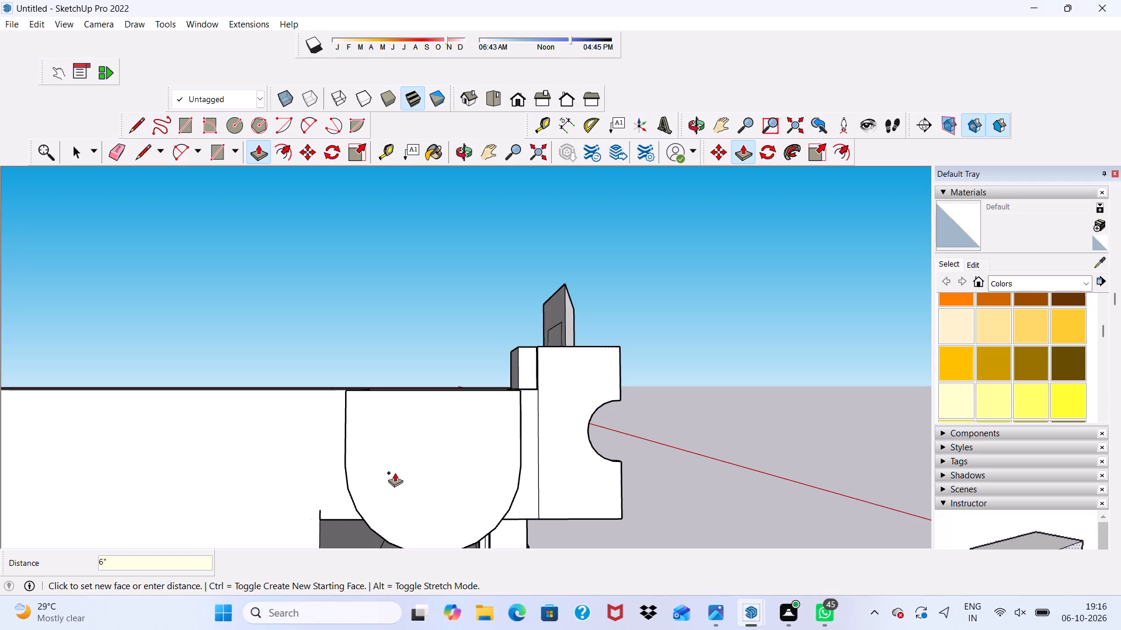
key("Return")
key("space")
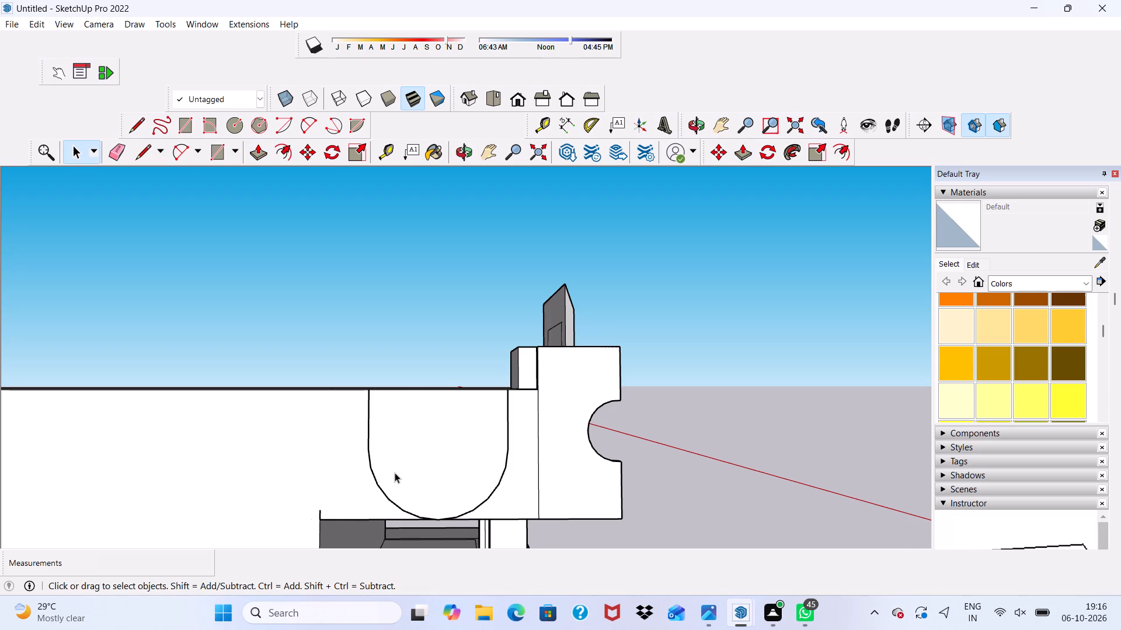
Examine the U-shaped panel on the side wall and the rest of the house from the side, front and above.
scroll(395, 473, "down", 4)
middle_click_drag(395, 471, 587, 444)
scroll(587, 444, "up", 9)
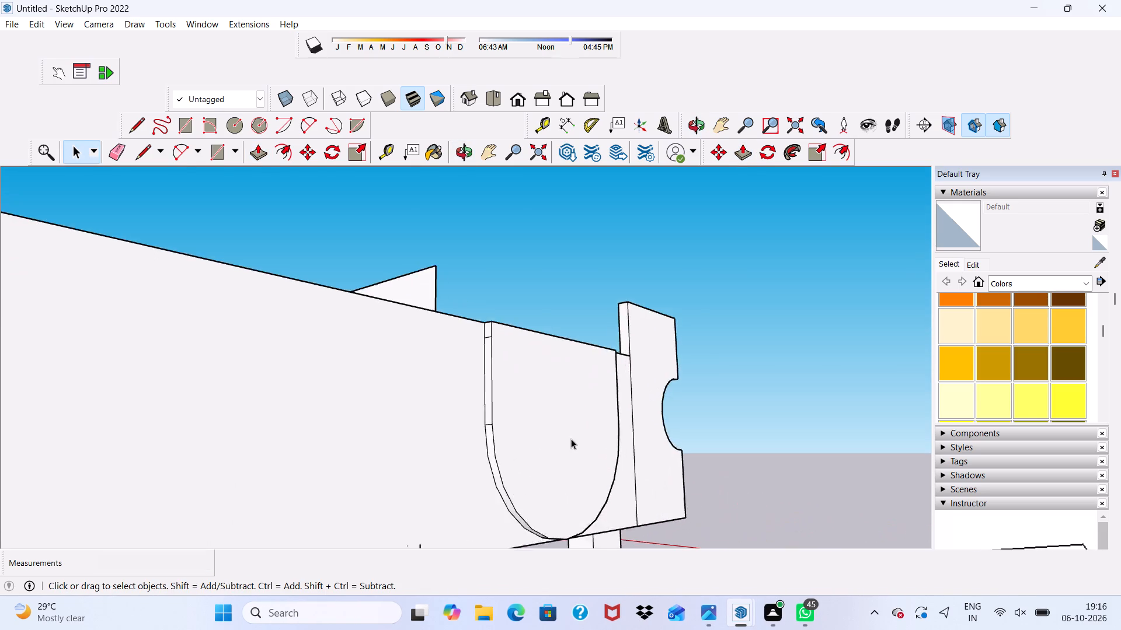
scroll(443, 378, "down", 8)
middle_click_drag(510, 404, 199, 368)
scroll(306, 394, "down", 1)
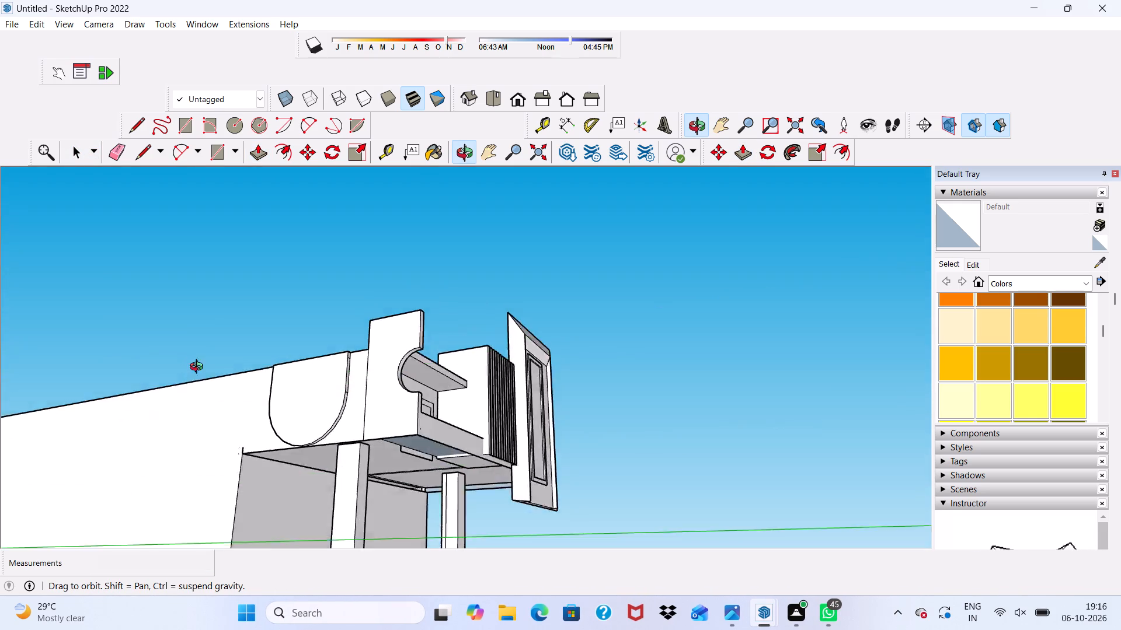
middle_click_drag(199, 368, 341, 388)
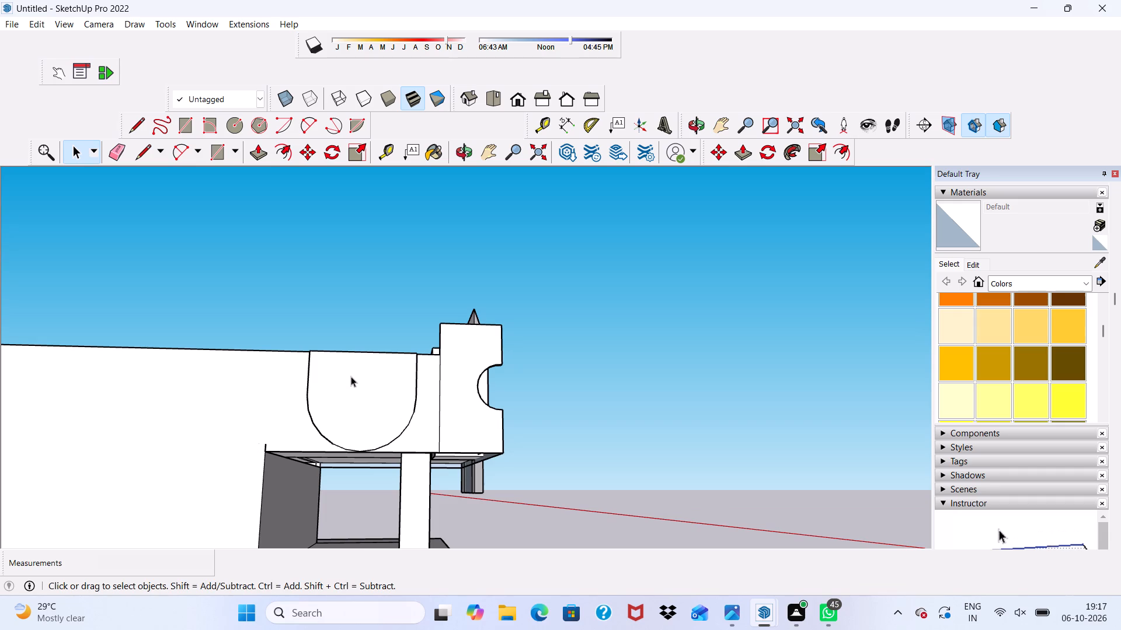
scroll(351, 376, "up", 1)
scroll(351, 376, "down", 12)
scroll(360, 400, "up", 2)
scroll(360, 400, "down", 4)
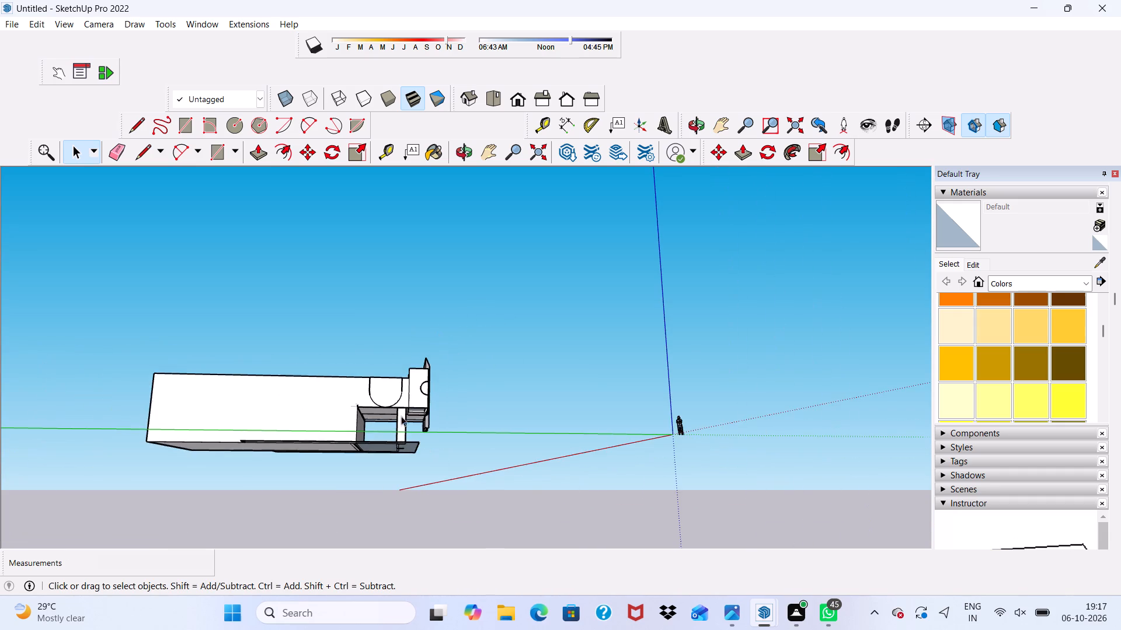
middle_click_drag(437, 417, 0, 482)
scroll(427, 425, "up", 7)
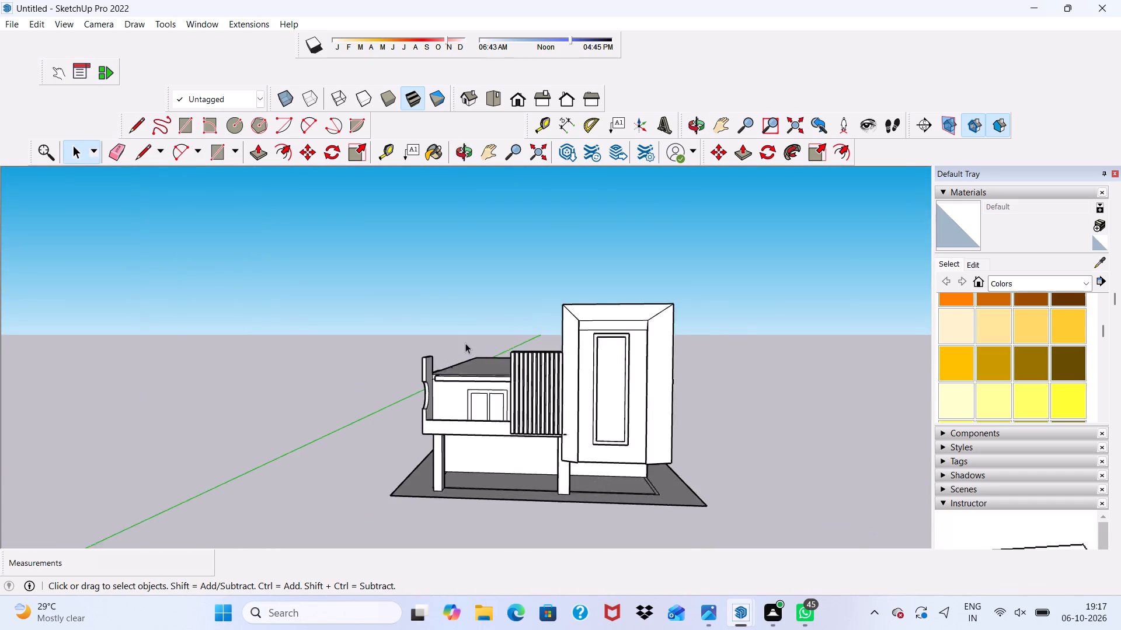
scroll(465, 343, "up", 7)
middle_click_drag(507, 459, 760, 422)
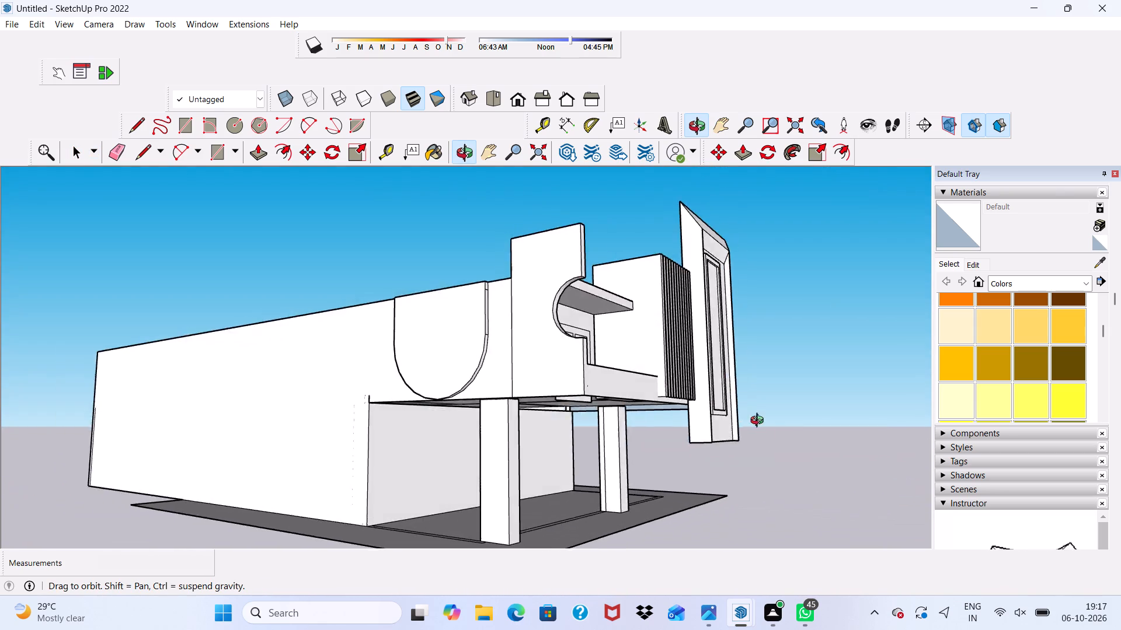
middle_click_drag(760, 422, 903, 452)
scroll(461, 478, "up", 4)
scroll(450, 360, "down", 1)
middle_click_drag(450, 360, 626, 324)
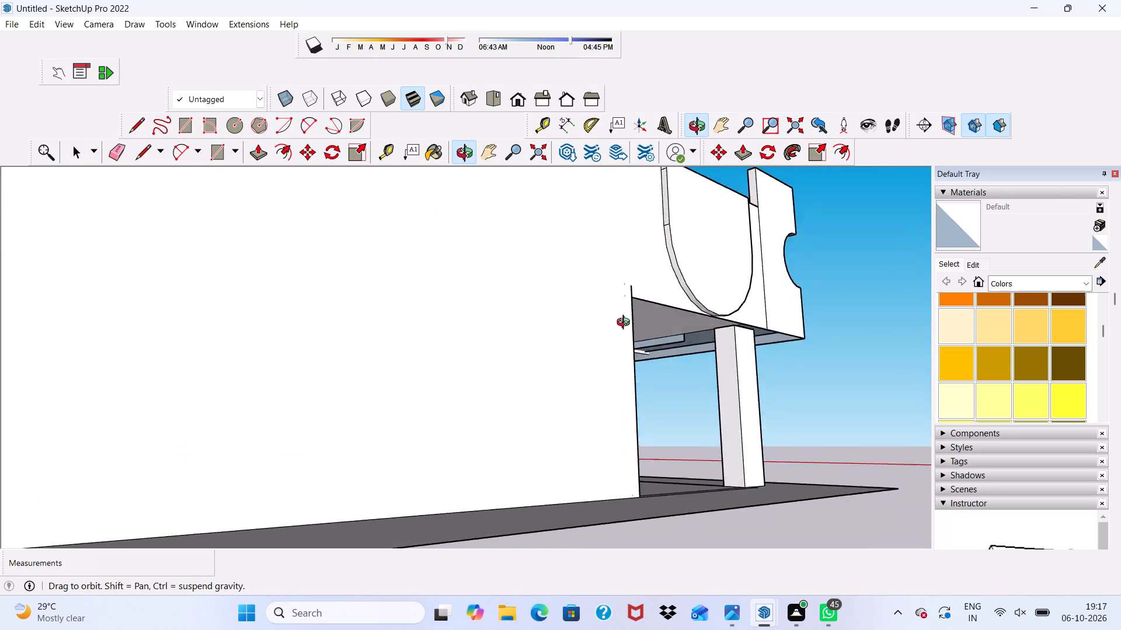
middle_click_drag(626, 324, 624, 407)
scroll(624, 330, "up", 4)
scroll(624, 330, "down", 5)
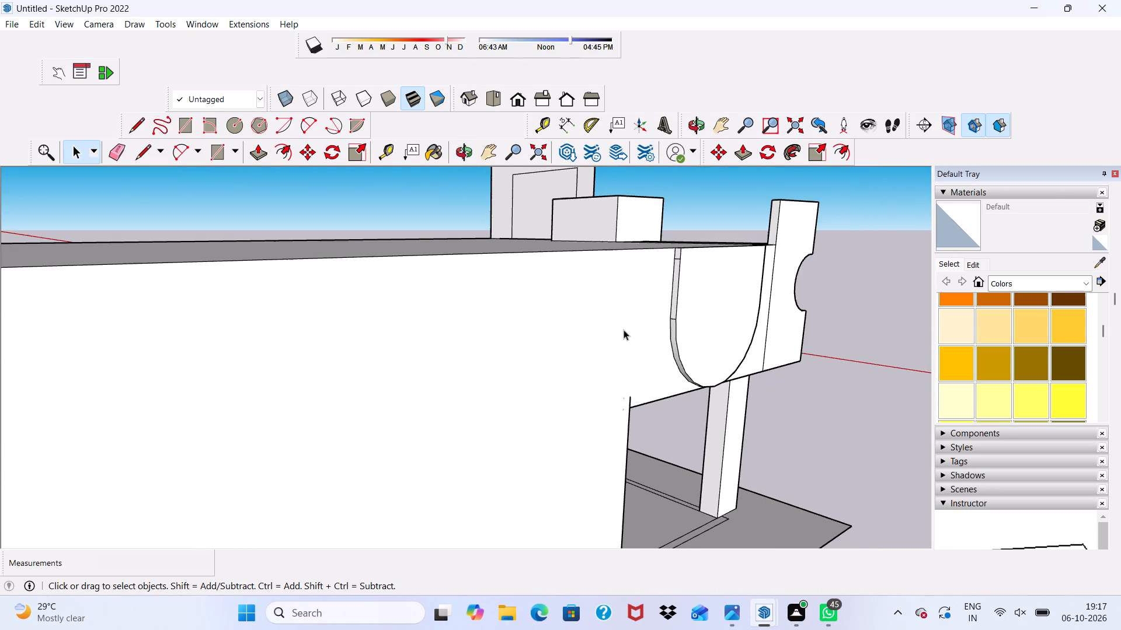
scroll(624, 330, "down", 3)
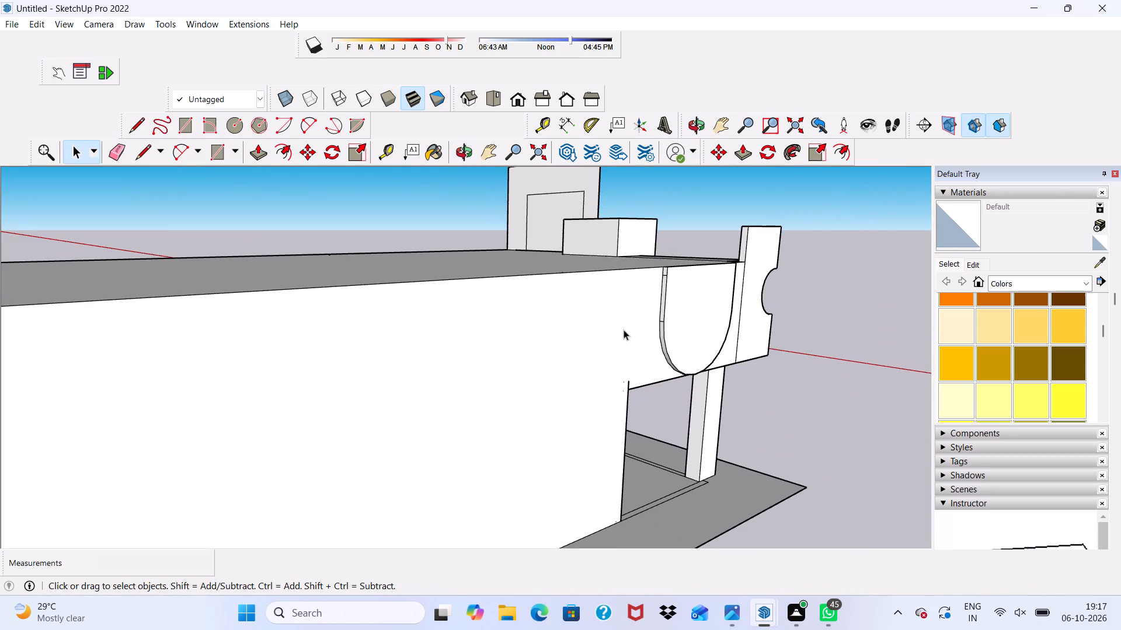
scroll(624, 330, "down", 2)
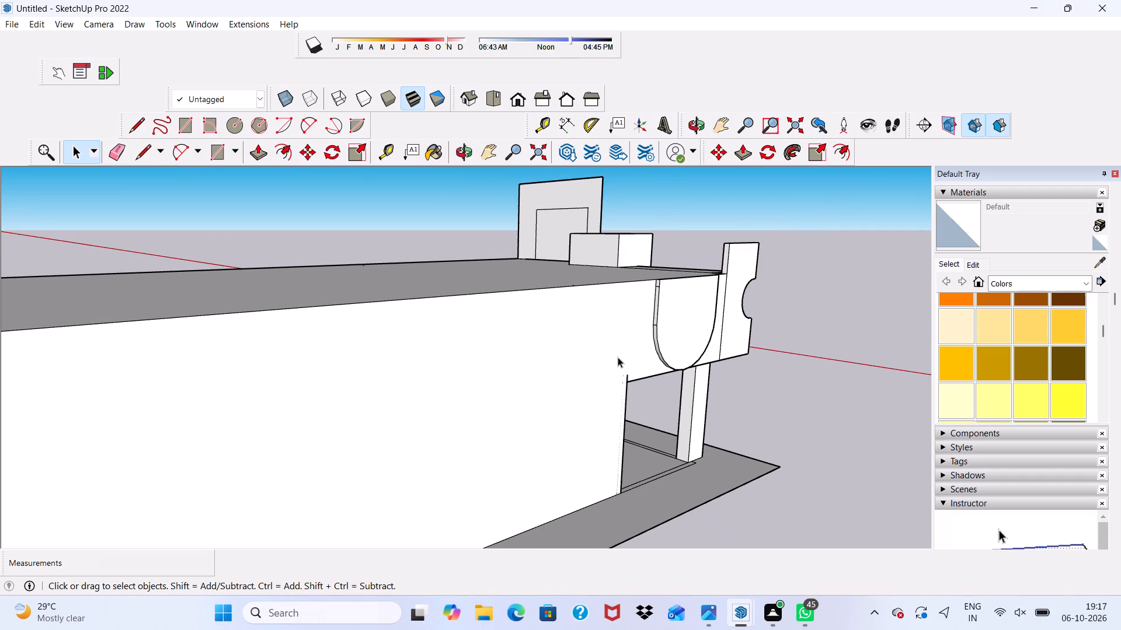
scroll(618, 357, "up", 5)
scroll(618, 357, "down", 3)
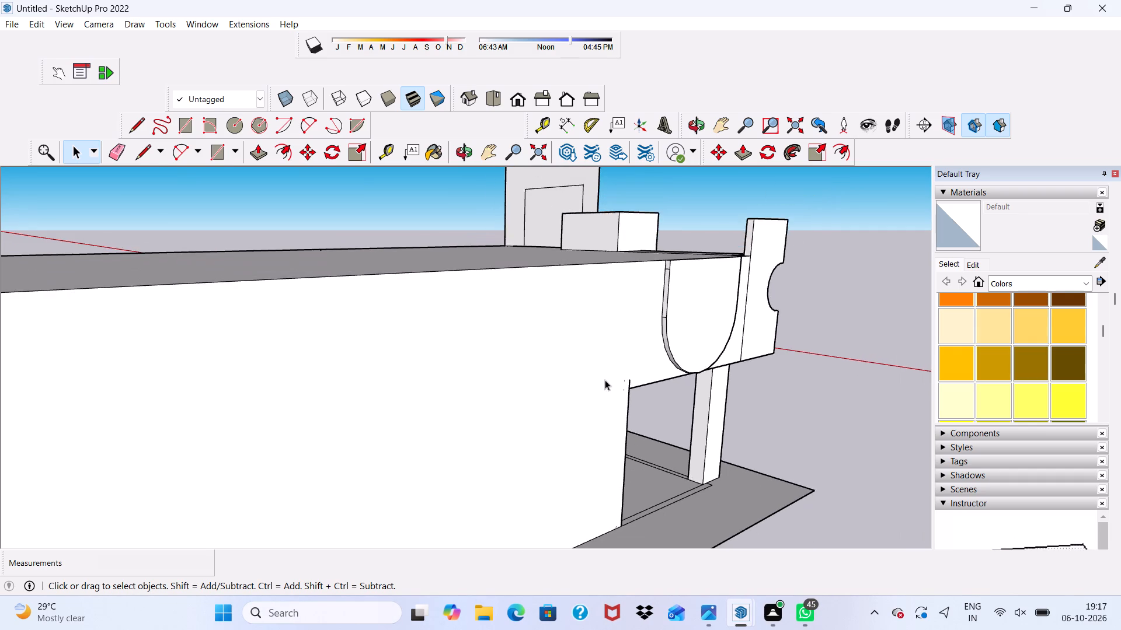
scroll(605, 380, "down", 2)
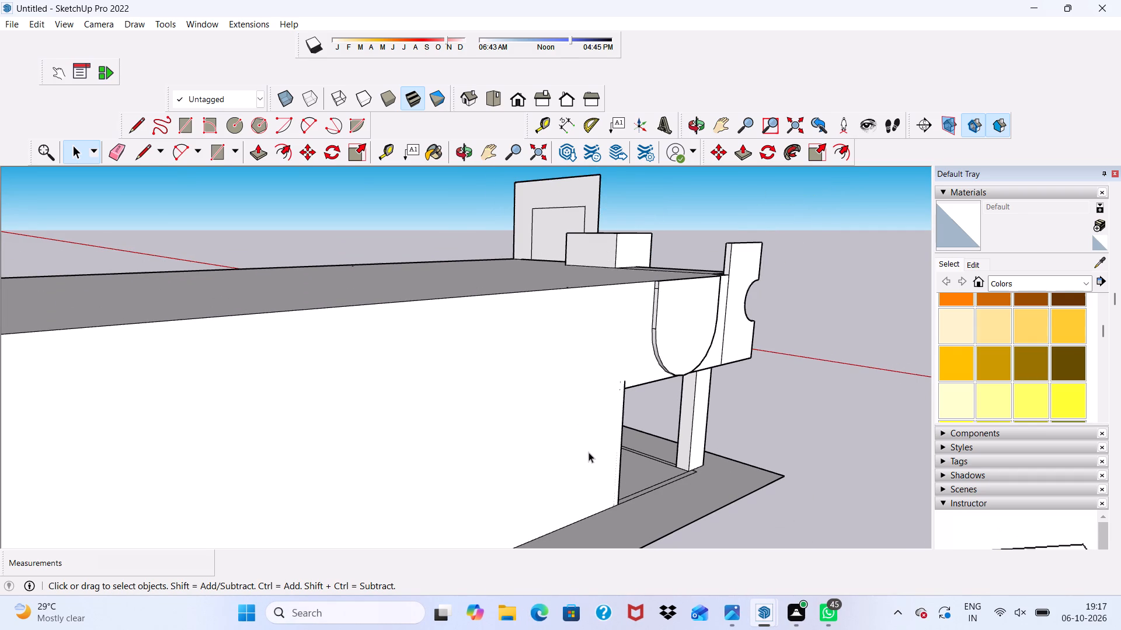
scroll(589, 452, "down", 6)
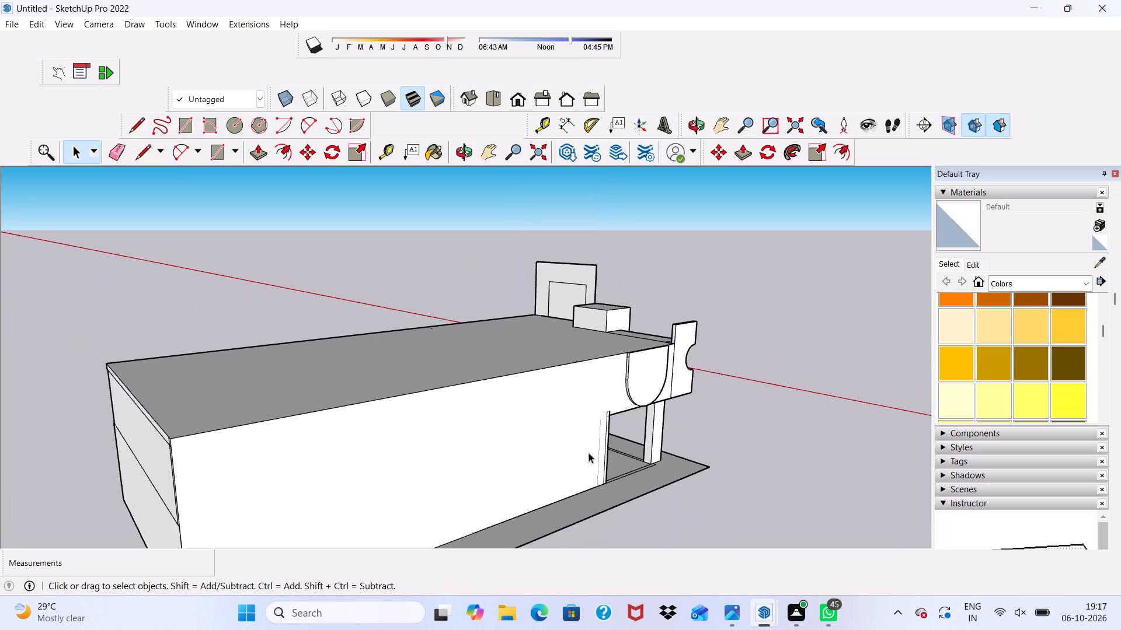
scroll(589, 453, "down", 1)
middle_click_drag(590, 462, 582, 437)
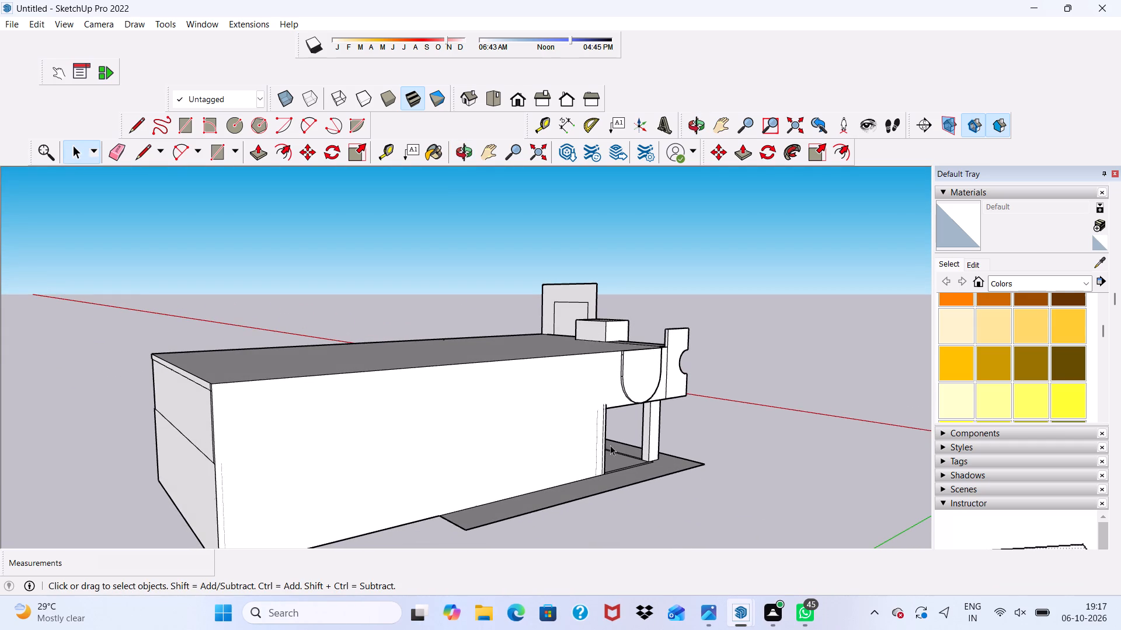
scroll(286, 629, "down", 5)
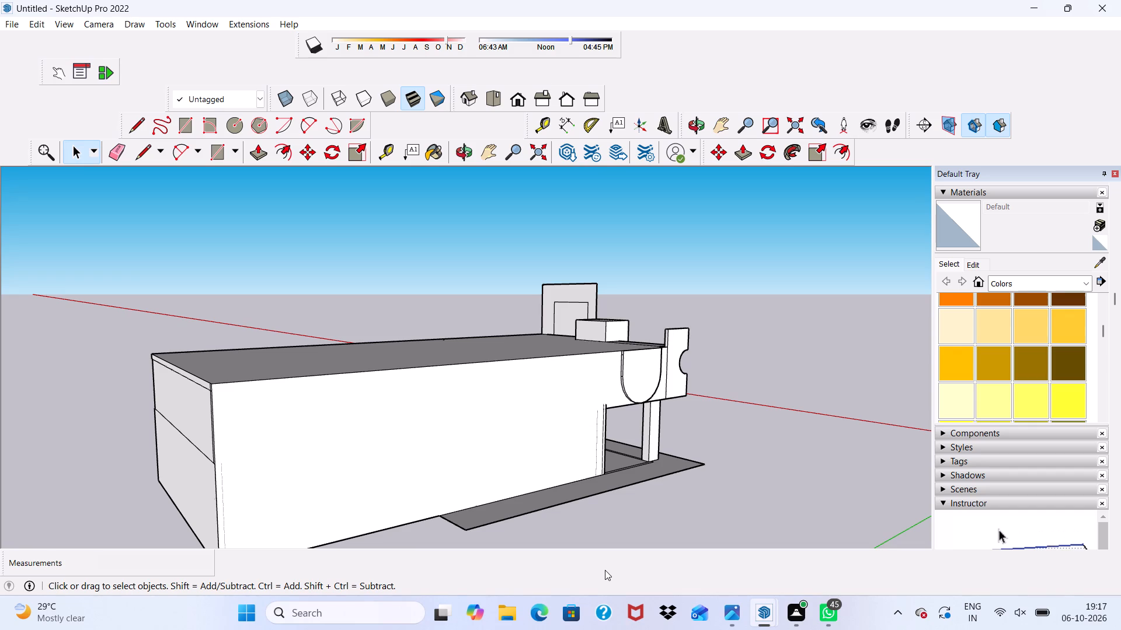
left_click(605, 570)
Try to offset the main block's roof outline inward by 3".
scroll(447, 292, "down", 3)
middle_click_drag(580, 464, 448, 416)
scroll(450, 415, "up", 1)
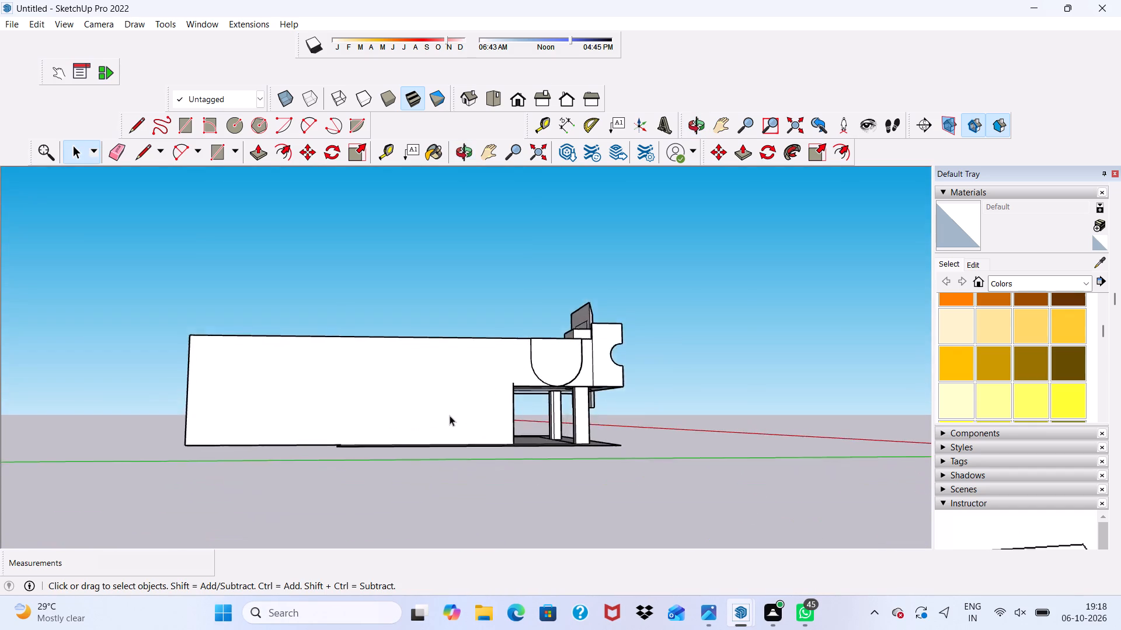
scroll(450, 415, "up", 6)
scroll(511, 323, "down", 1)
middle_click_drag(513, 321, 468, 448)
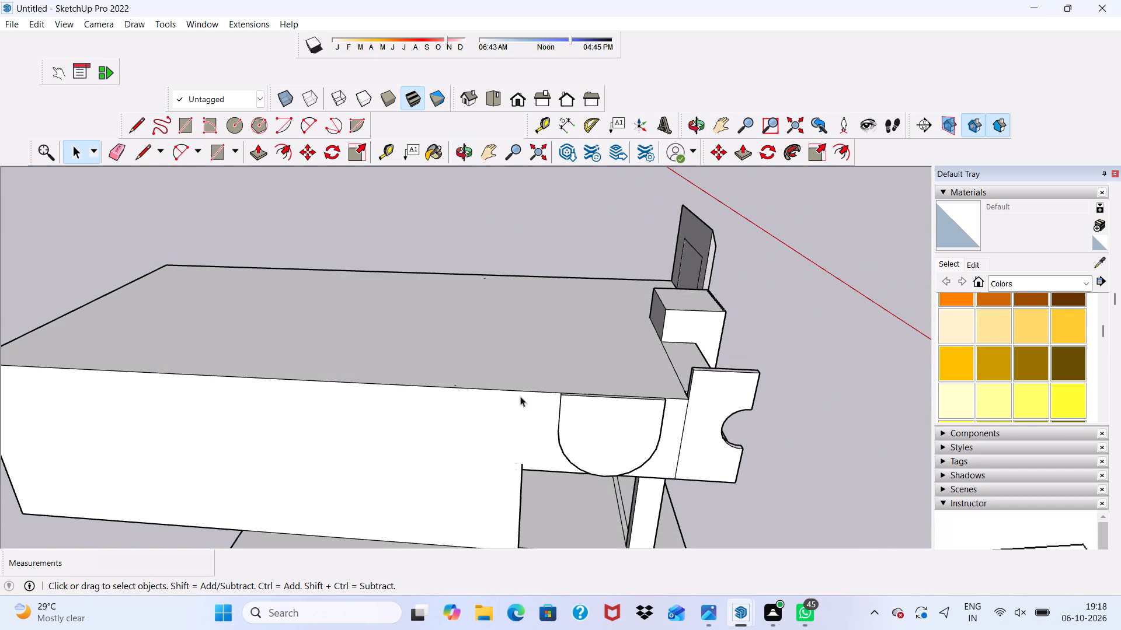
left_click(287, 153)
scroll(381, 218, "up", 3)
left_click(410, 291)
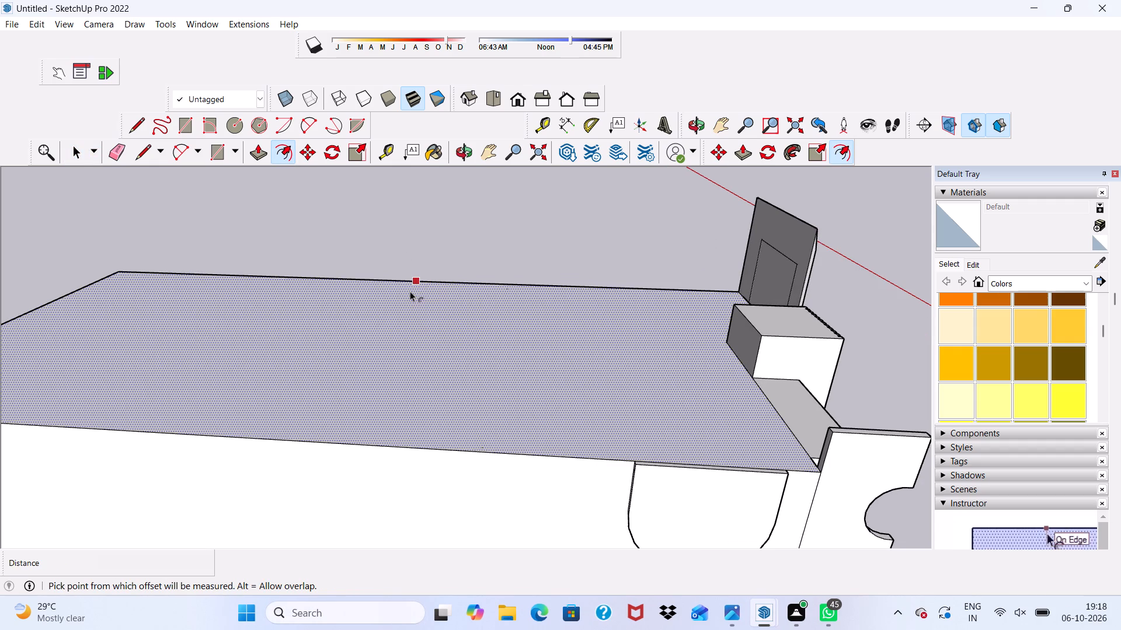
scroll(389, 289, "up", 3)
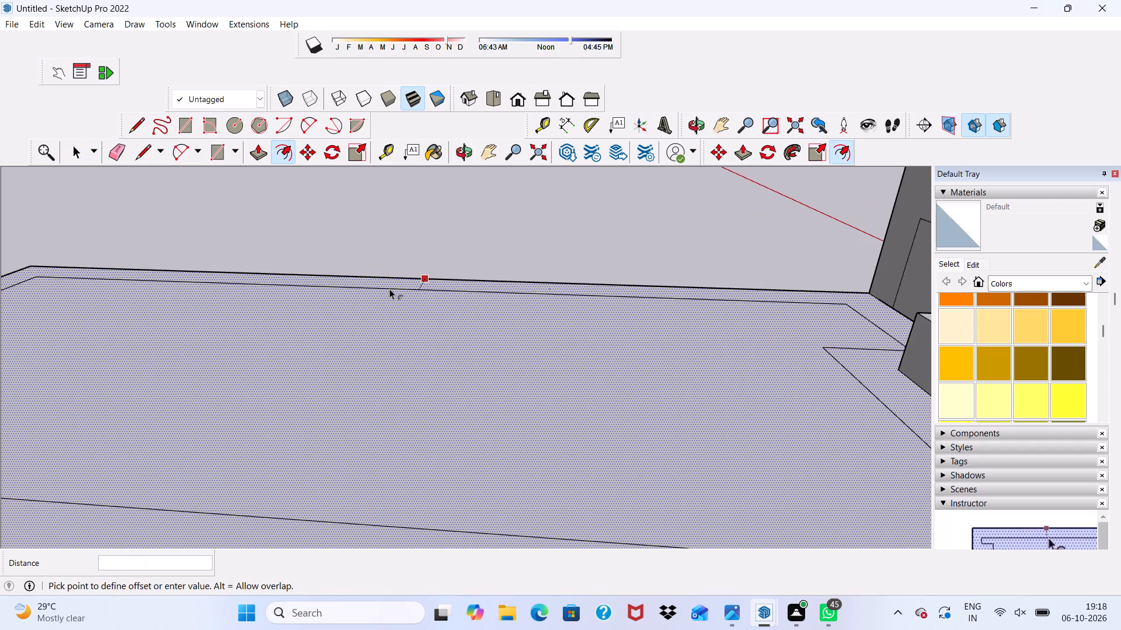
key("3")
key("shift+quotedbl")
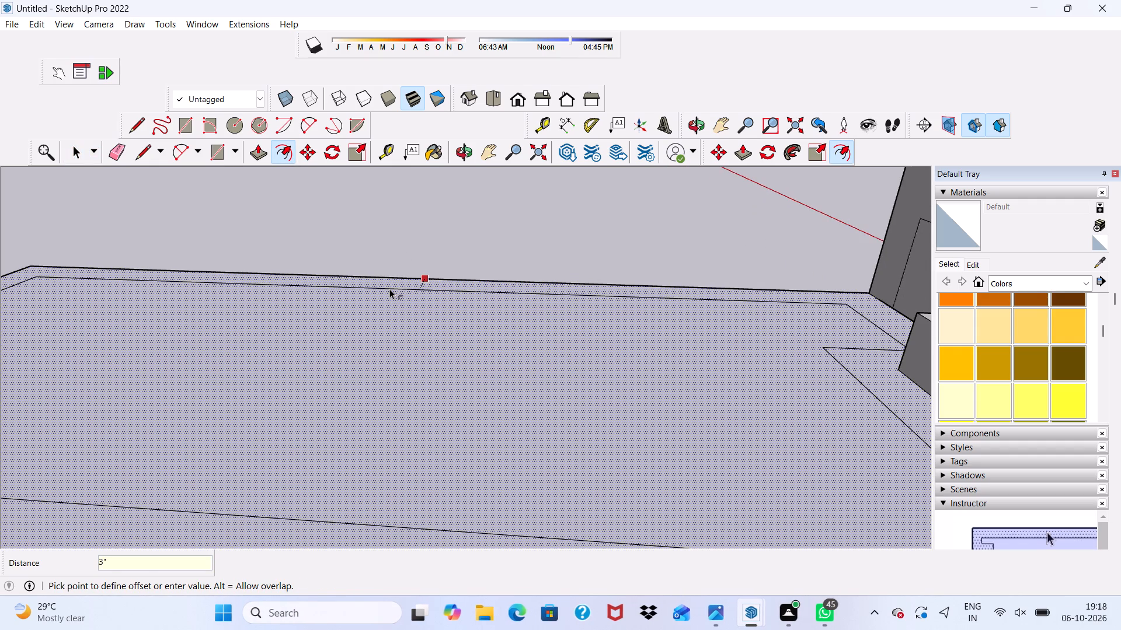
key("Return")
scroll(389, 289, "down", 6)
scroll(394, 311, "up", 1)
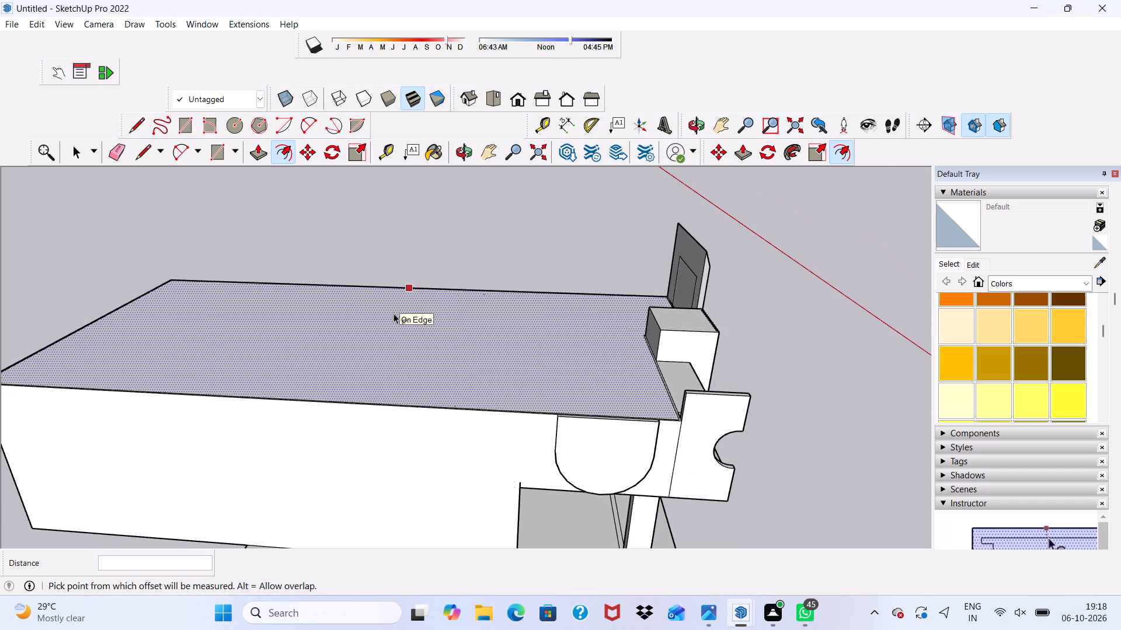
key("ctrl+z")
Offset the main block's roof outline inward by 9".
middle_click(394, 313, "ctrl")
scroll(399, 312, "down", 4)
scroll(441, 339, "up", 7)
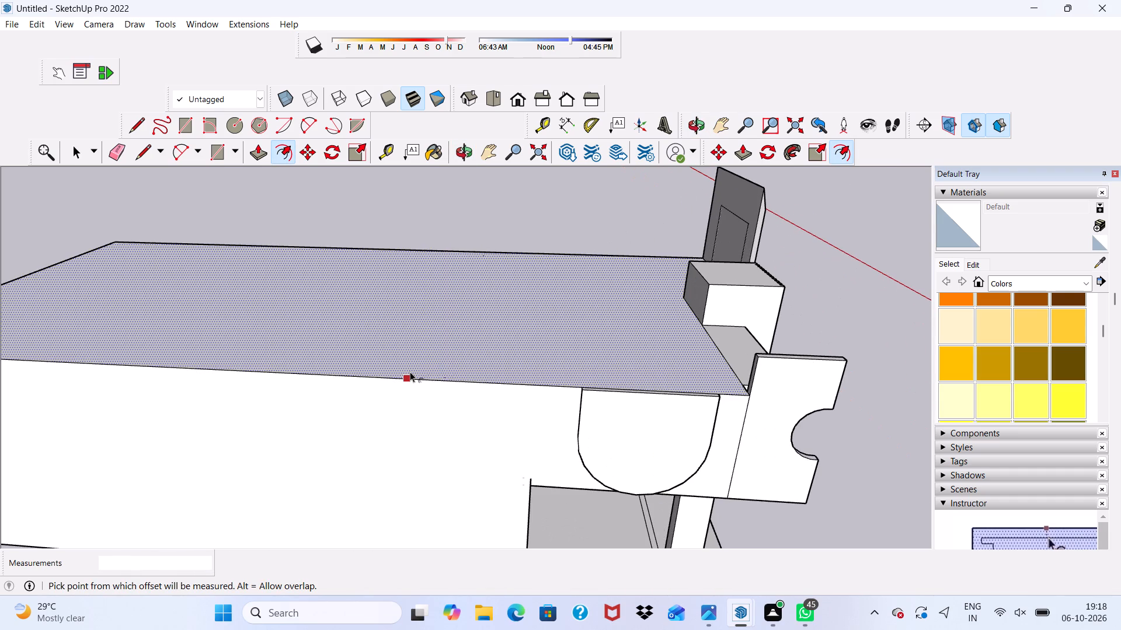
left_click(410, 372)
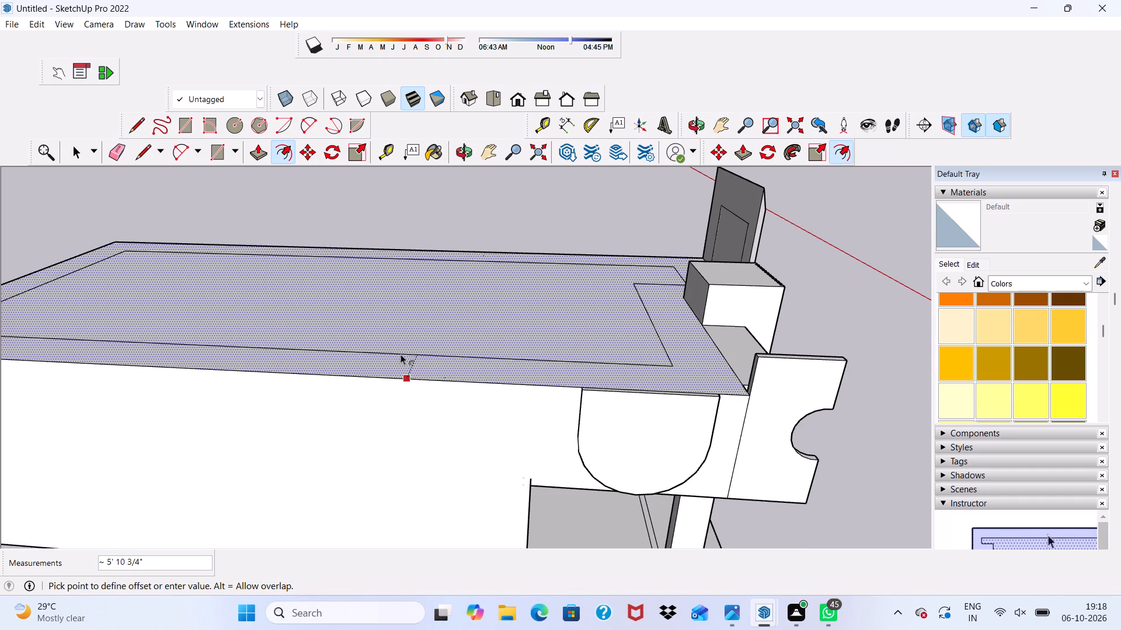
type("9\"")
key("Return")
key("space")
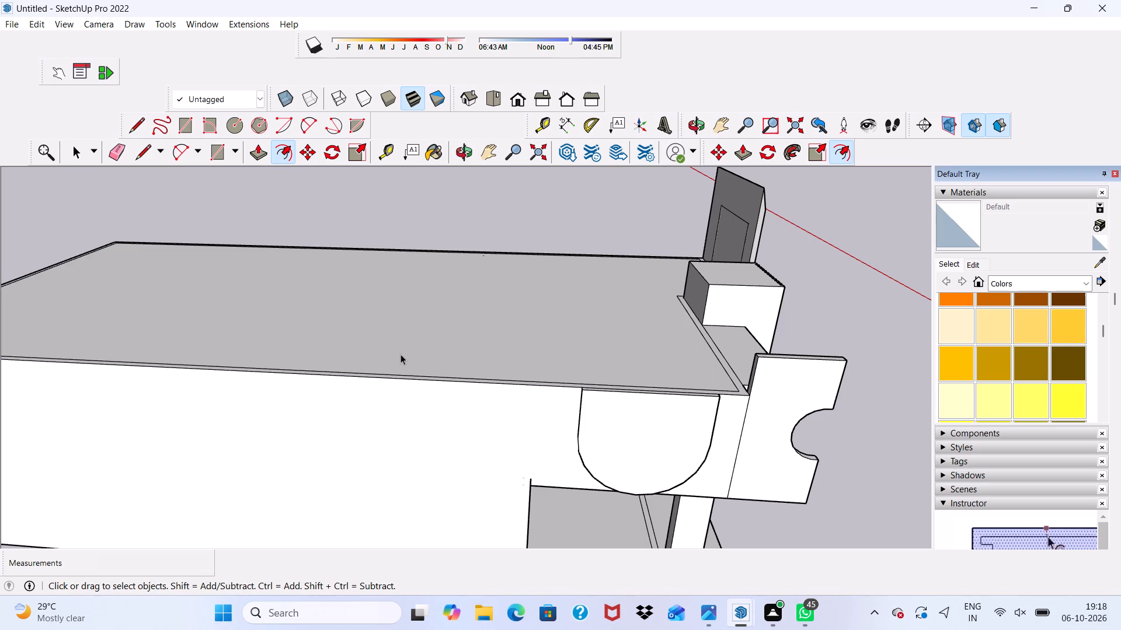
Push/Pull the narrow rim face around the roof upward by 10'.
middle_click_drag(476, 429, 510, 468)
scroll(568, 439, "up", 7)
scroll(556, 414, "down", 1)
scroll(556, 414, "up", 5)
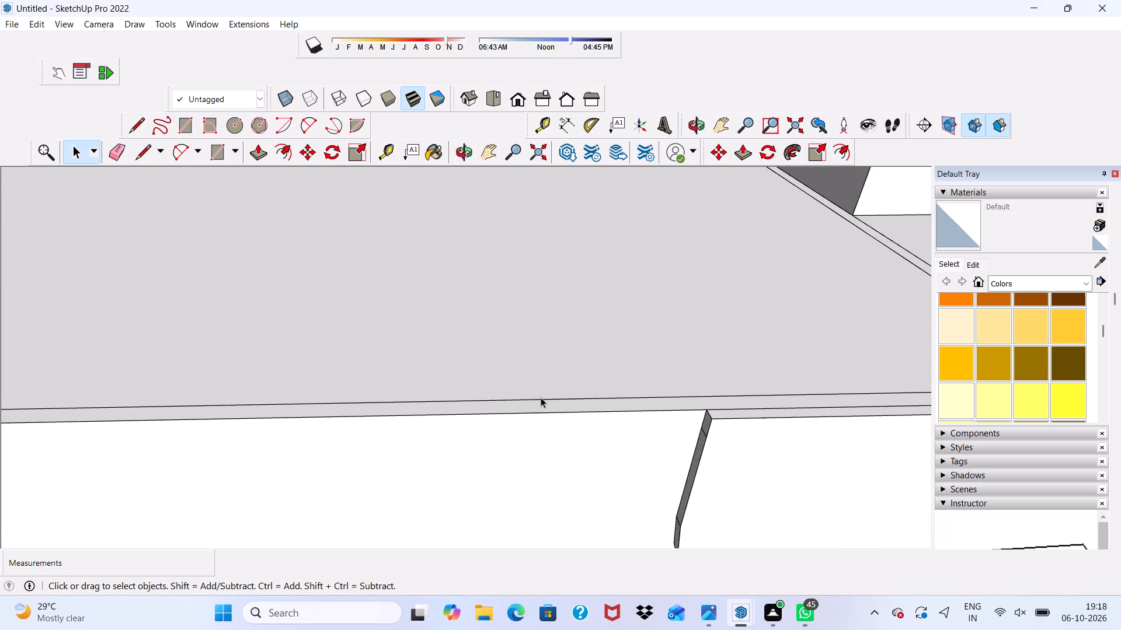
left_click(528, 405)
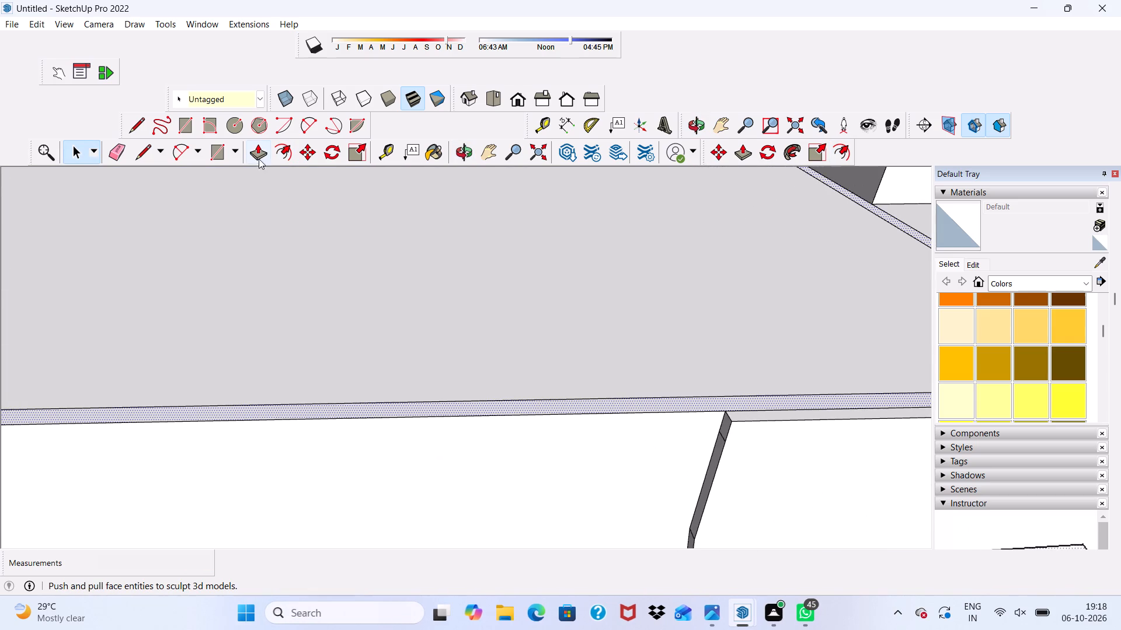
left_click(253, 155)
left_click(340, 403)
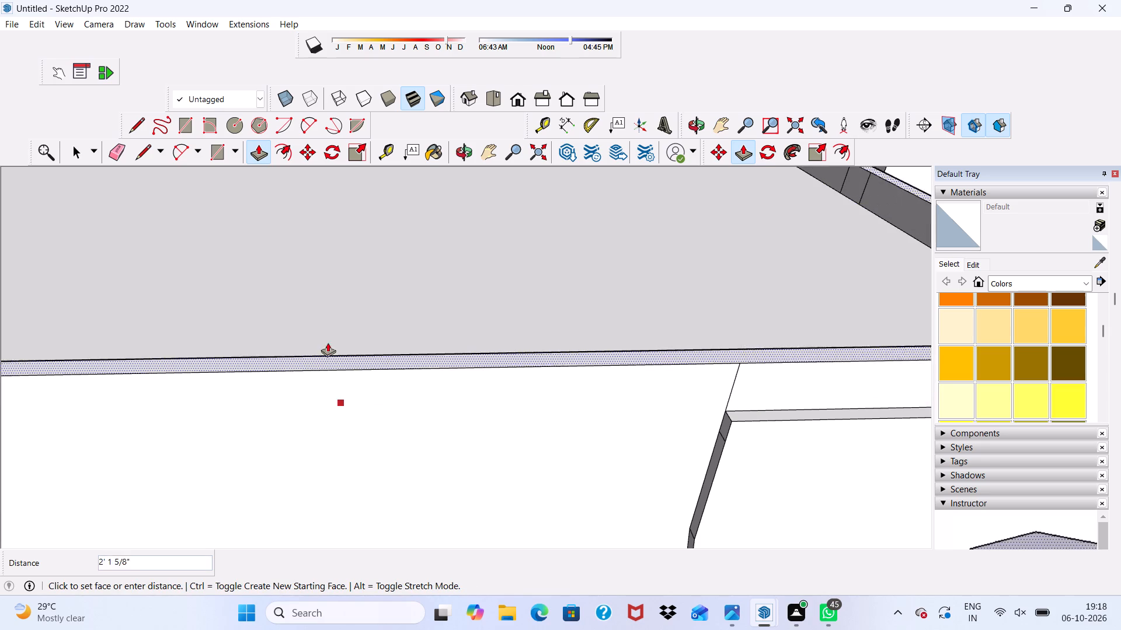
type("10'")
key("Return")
Undo the rim extrusion, the roof offset and the U-shaped panel, back through its construction rectangle on the long side wall.
scroll(384, 269, "up", 1)
scroll(384, 269, "down", 5)
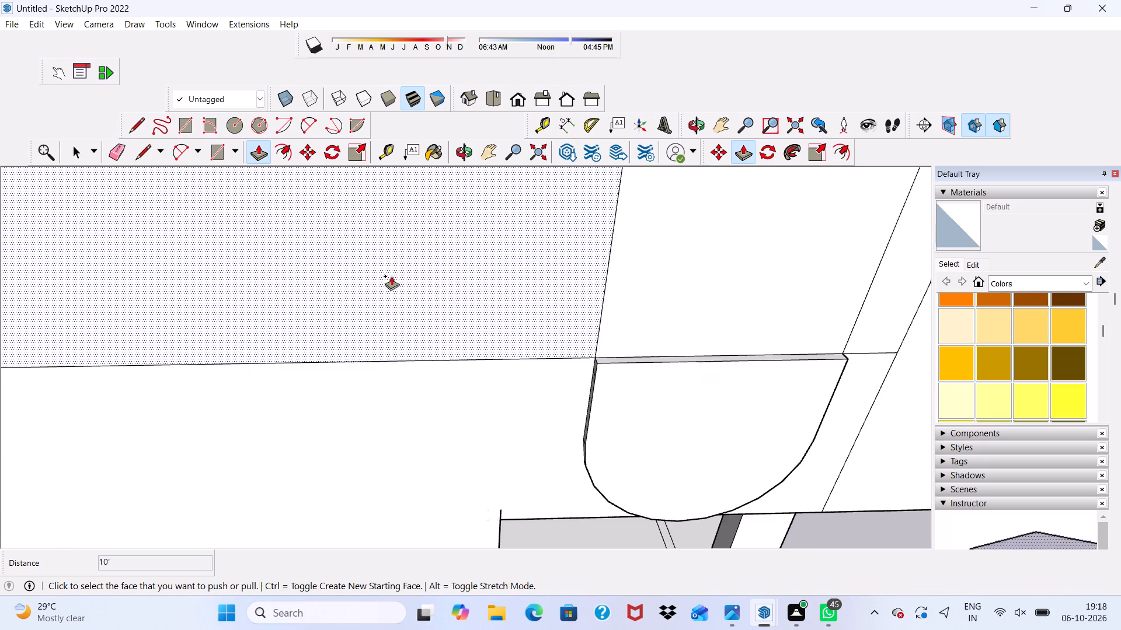
scroll(391, 276, "down", 6)
scroll(370, 311, "up", 1)
scroll(370, 322, "down", 6)
scroll(409, 271, "up", 1)
scroll(412, 281, "down", 2)
middle_click_drag(435, 296, 374, 192)
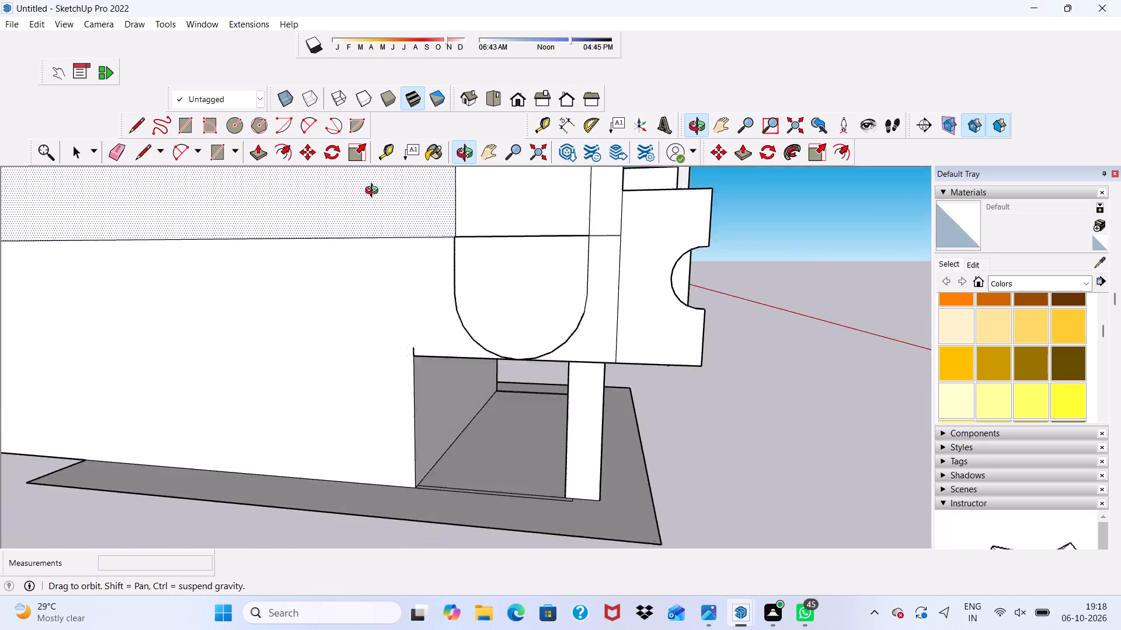
middle_click_drag(374, 192, 412, 225)
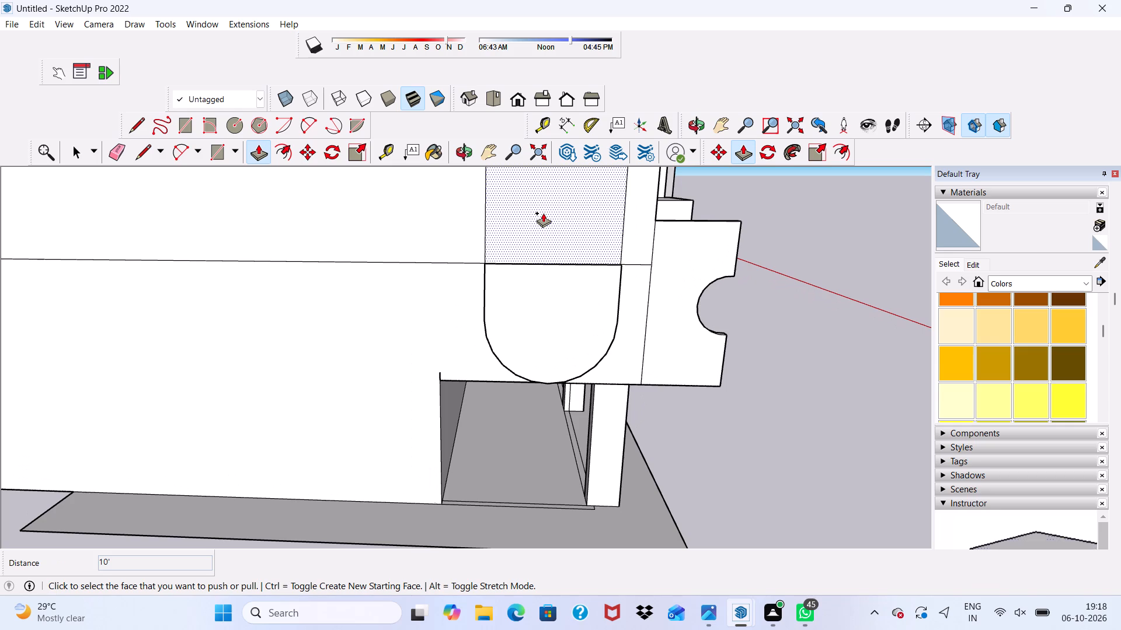
key("ctrl+z")
key("ctrl+z")
key("ctrl+z")
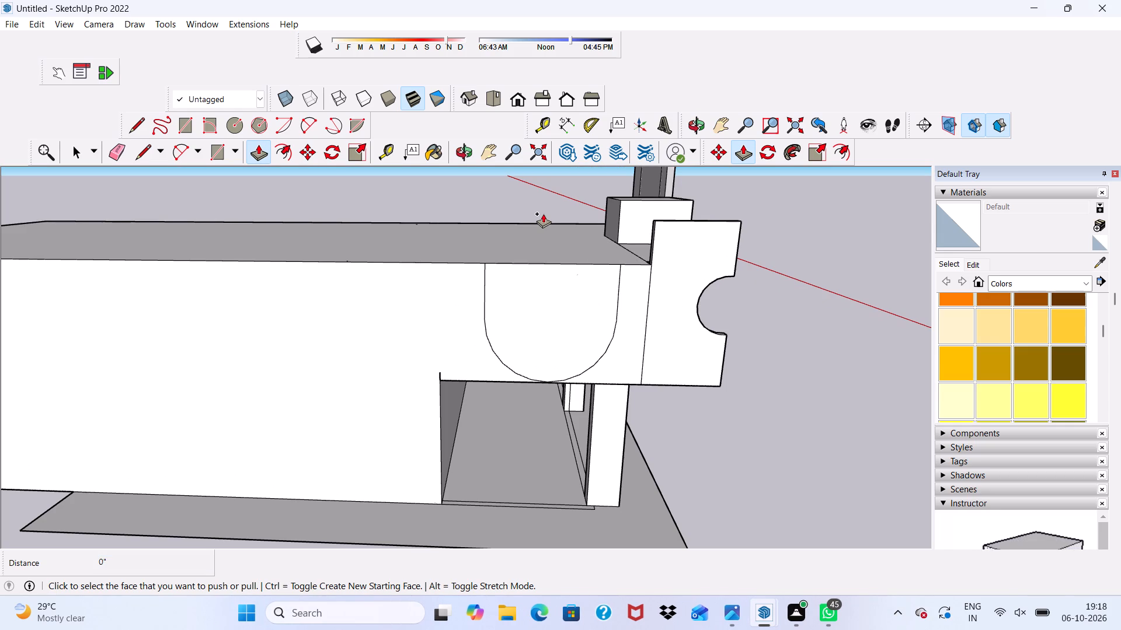
key("ctrl+z")
key("ctrl+z")
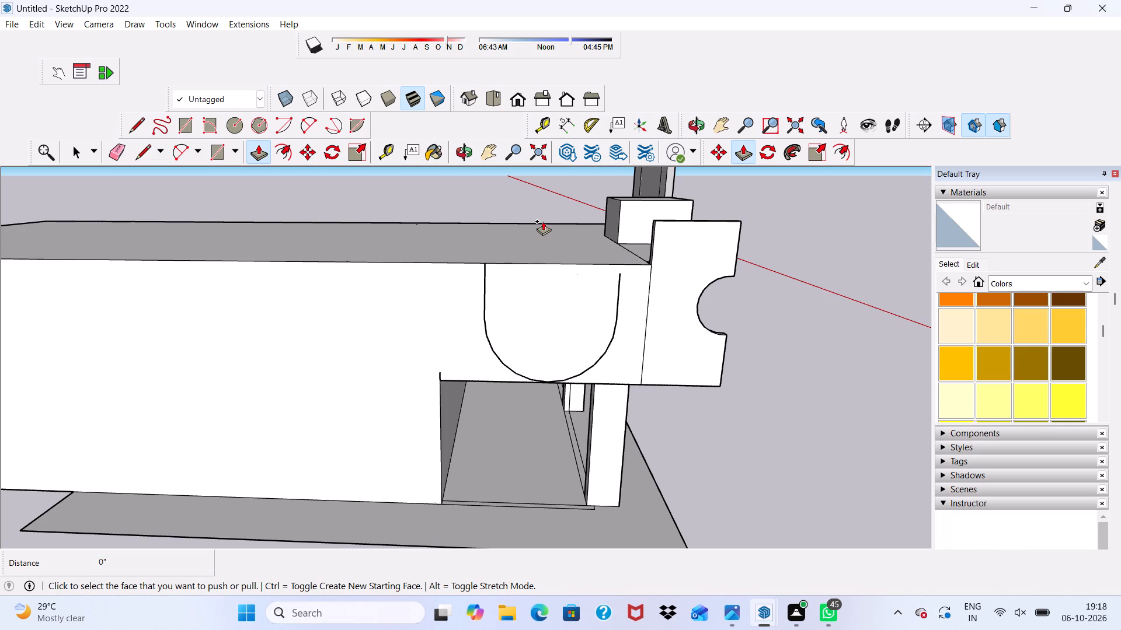
key("ctrl+z")
key("ctrl+z")
key("ctrl+z")
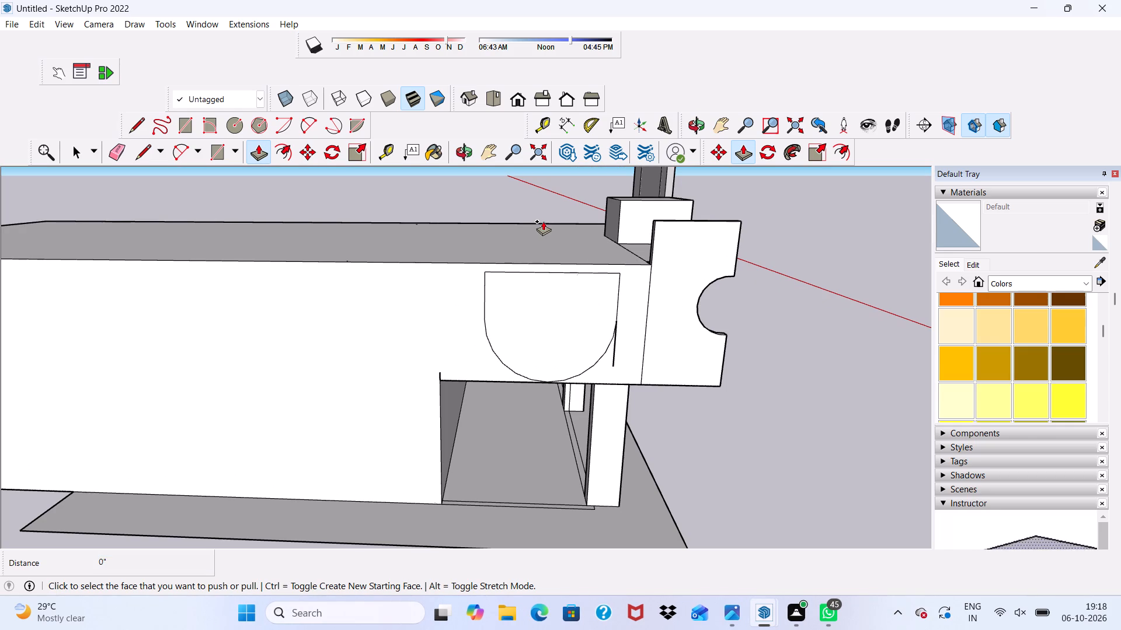
key("ctrl+z")
key("ctrl+z")
key("ctrl+z")
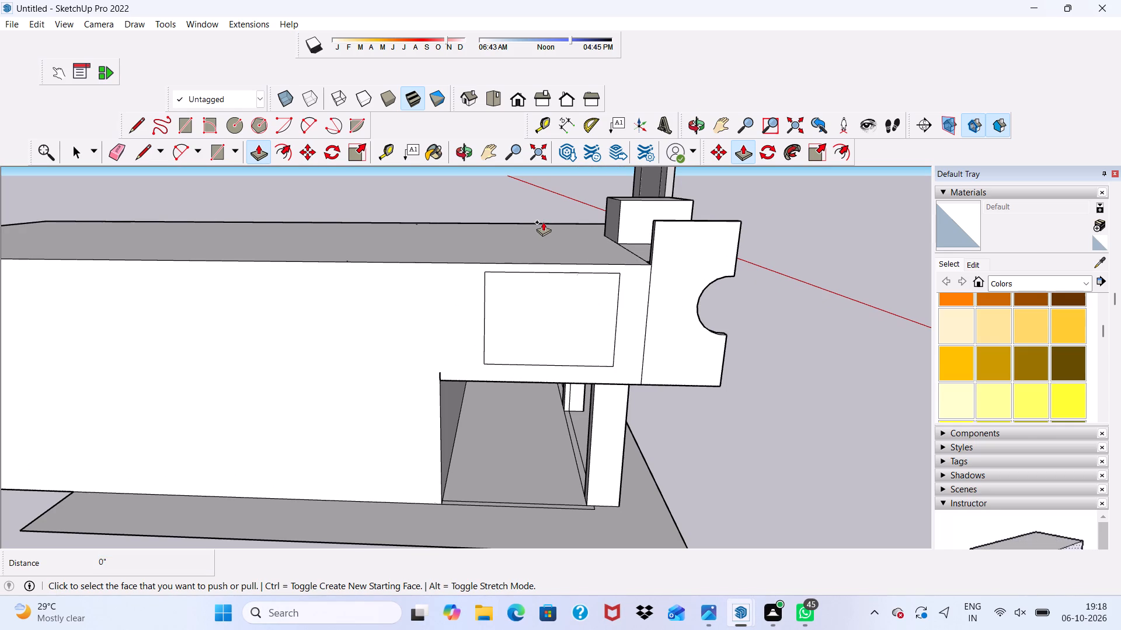
key("ctrl+z")
key("space")
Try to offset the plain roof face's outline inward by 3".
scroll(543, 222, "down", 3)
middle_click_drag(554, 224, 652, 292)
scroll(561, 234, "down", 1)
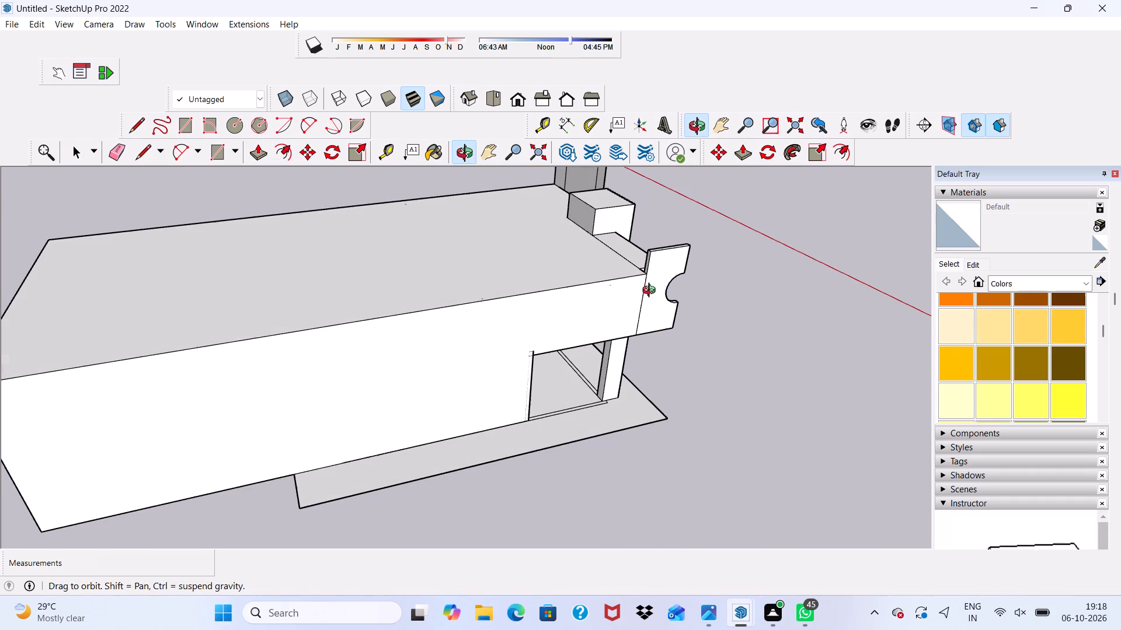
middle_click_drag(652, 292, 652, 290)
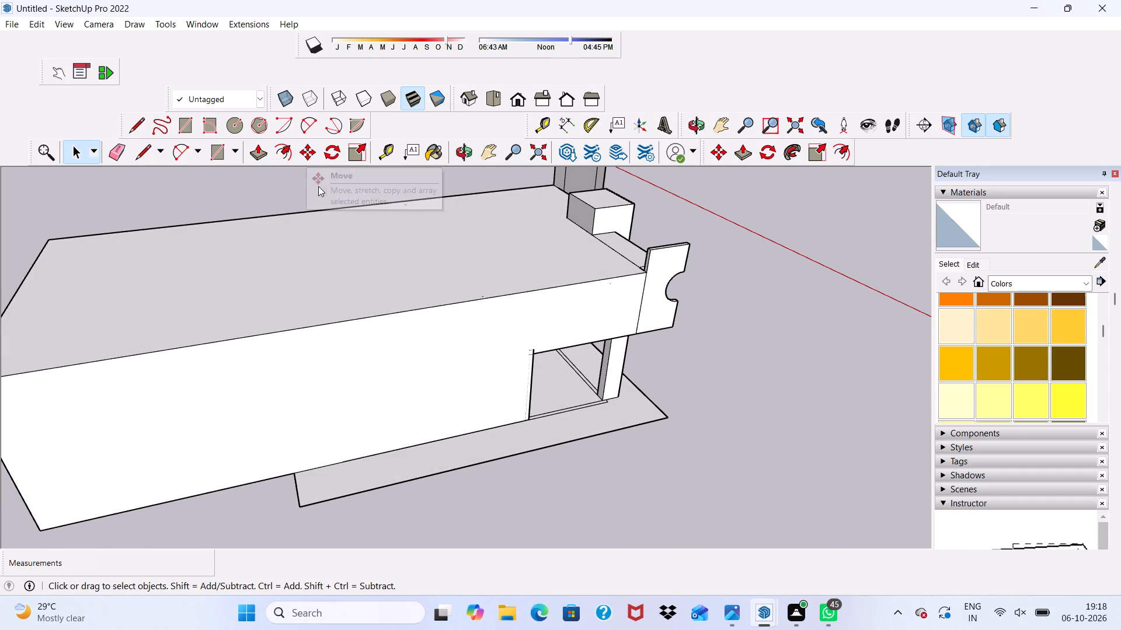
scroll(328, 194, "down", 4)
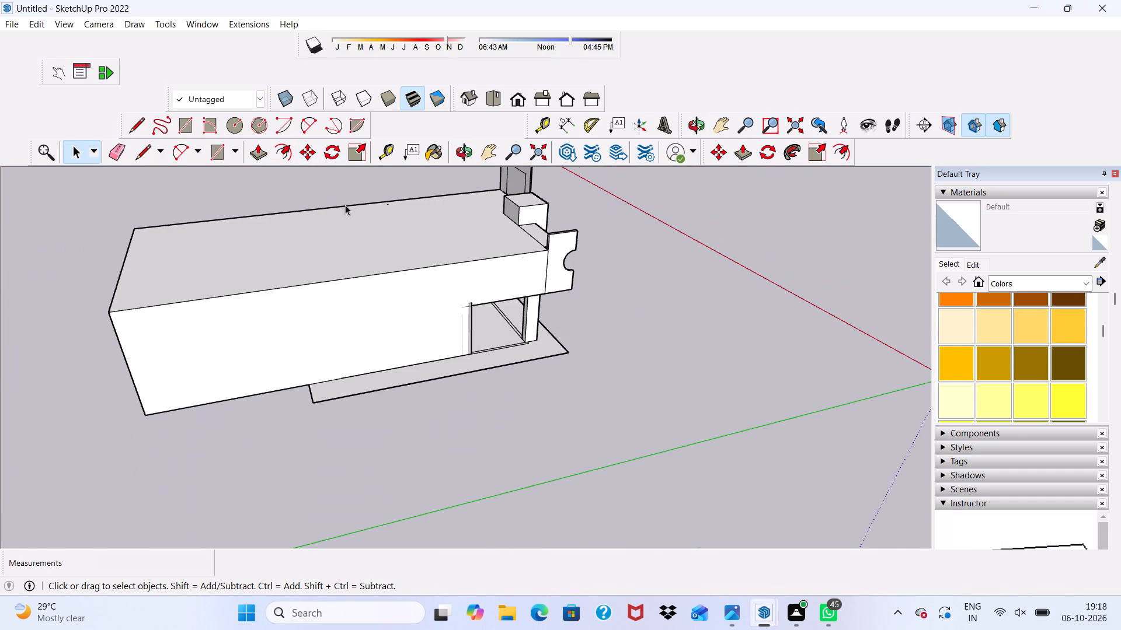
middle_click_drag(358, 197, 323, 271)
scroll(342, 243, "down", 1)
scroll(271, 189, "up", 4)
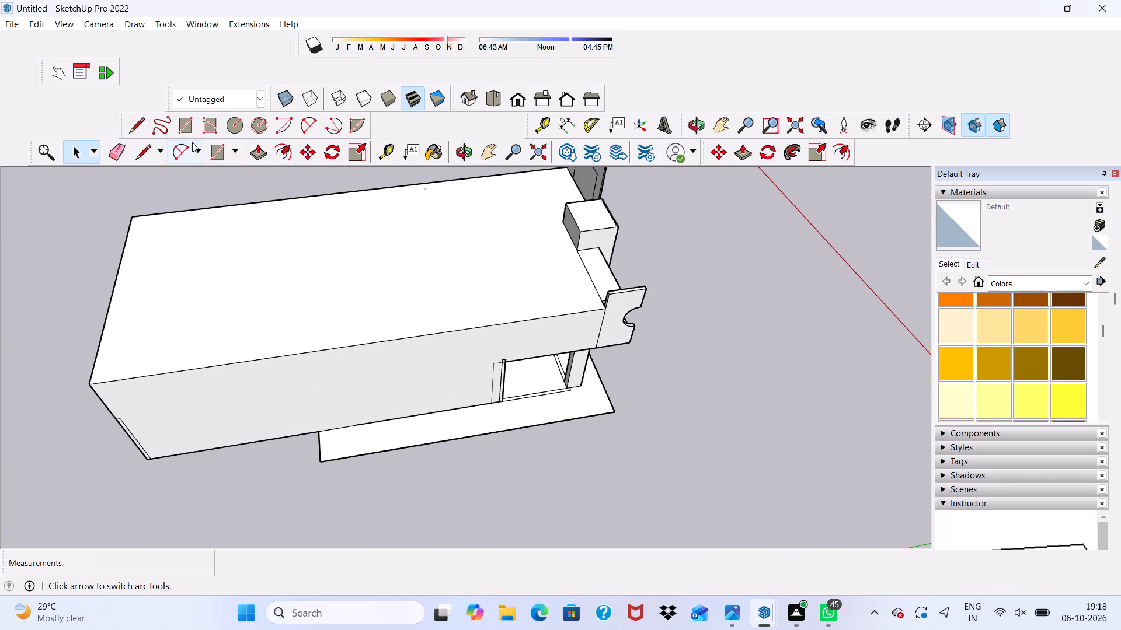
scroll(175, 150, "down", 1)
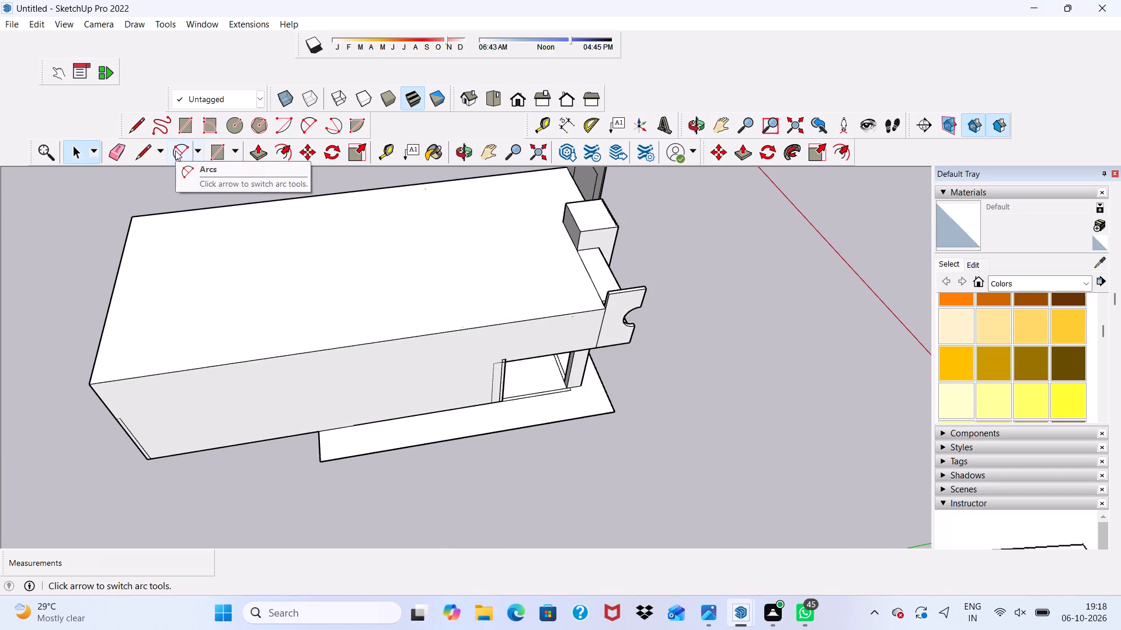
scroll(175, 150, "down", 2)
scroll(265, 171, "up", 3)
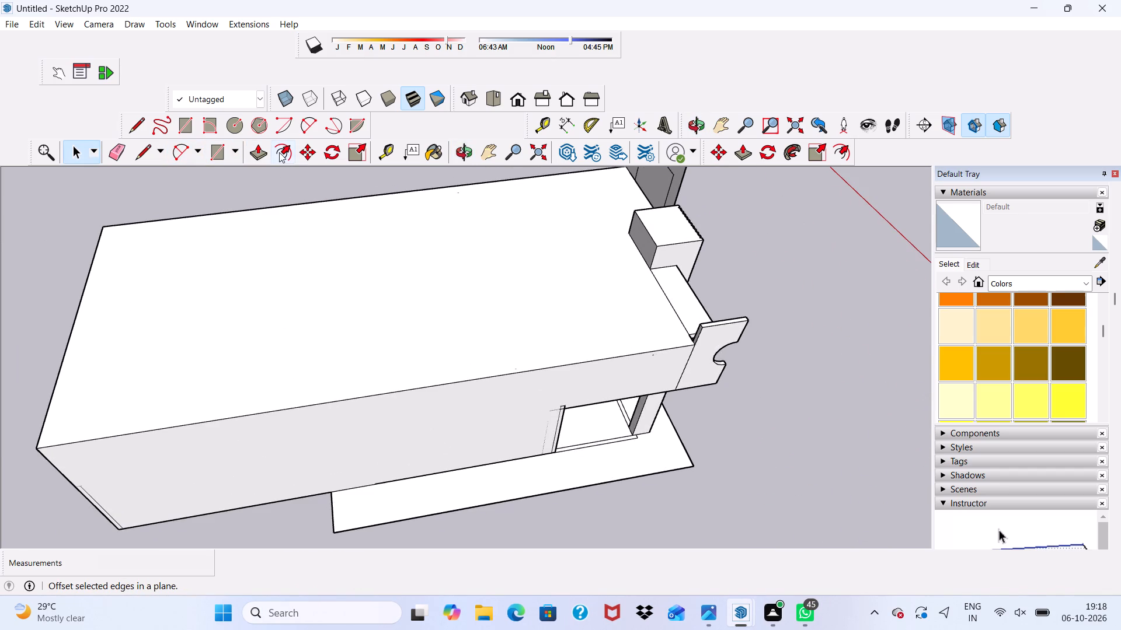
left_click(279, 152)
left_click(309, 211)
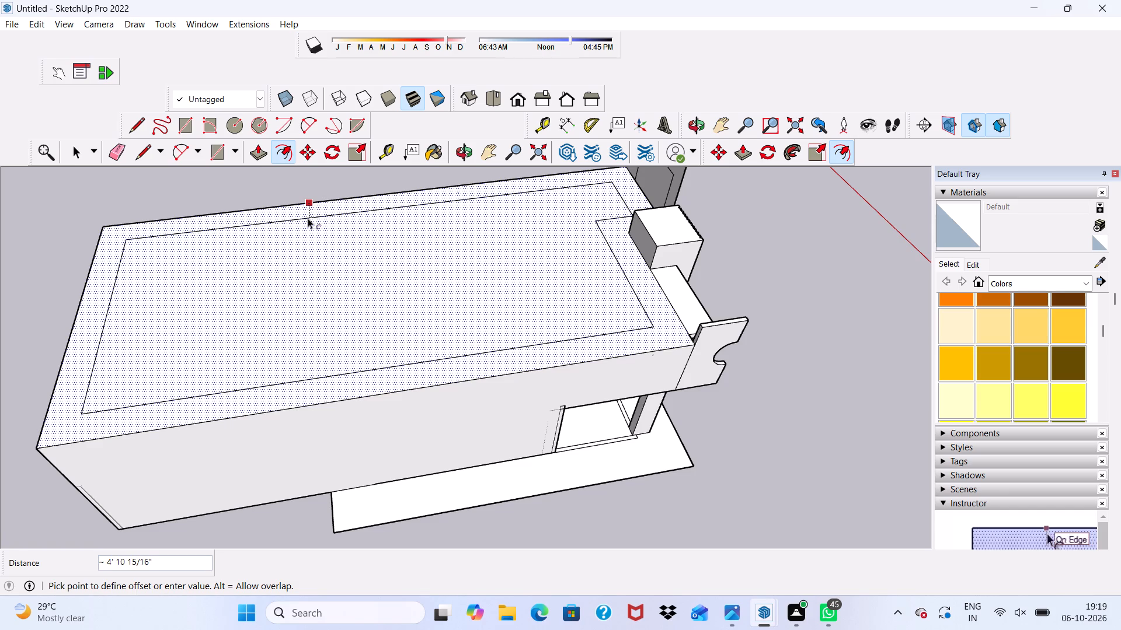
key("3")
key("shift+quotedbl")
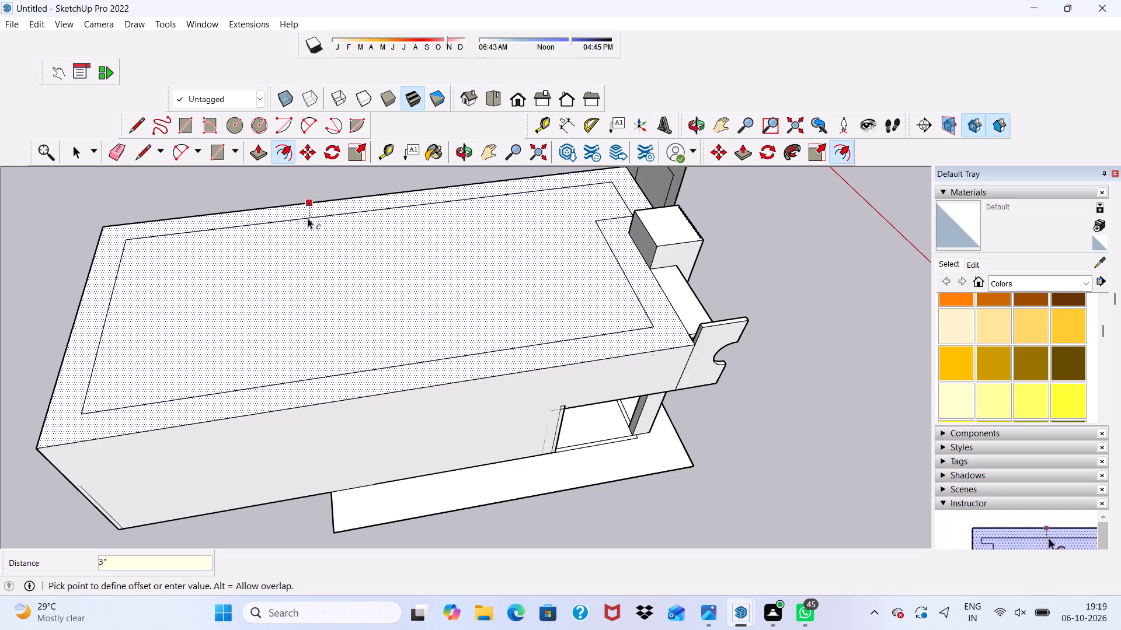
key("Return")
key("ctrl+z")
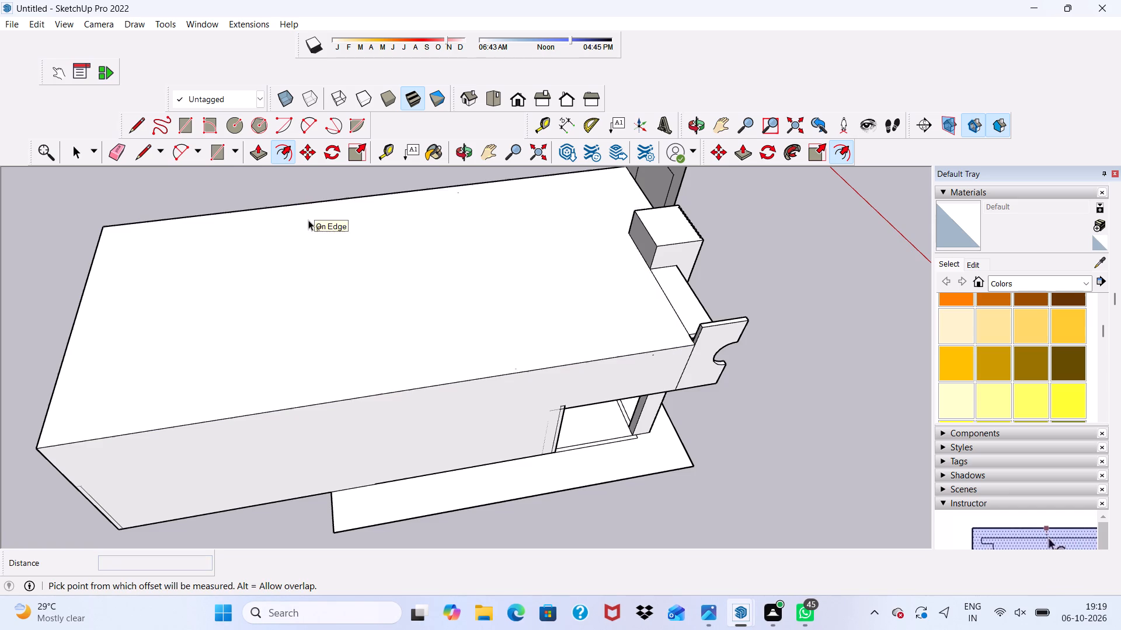
Offset the main block's roof outline inward by 9".
left_click(277, 233)
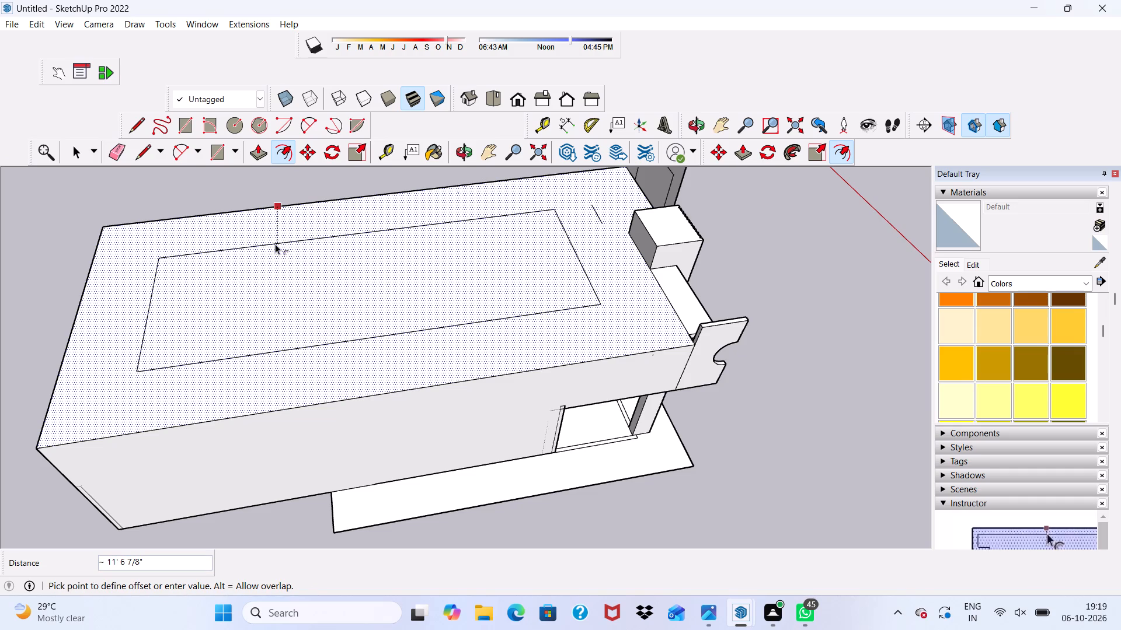
type("9\"")
key("Return")
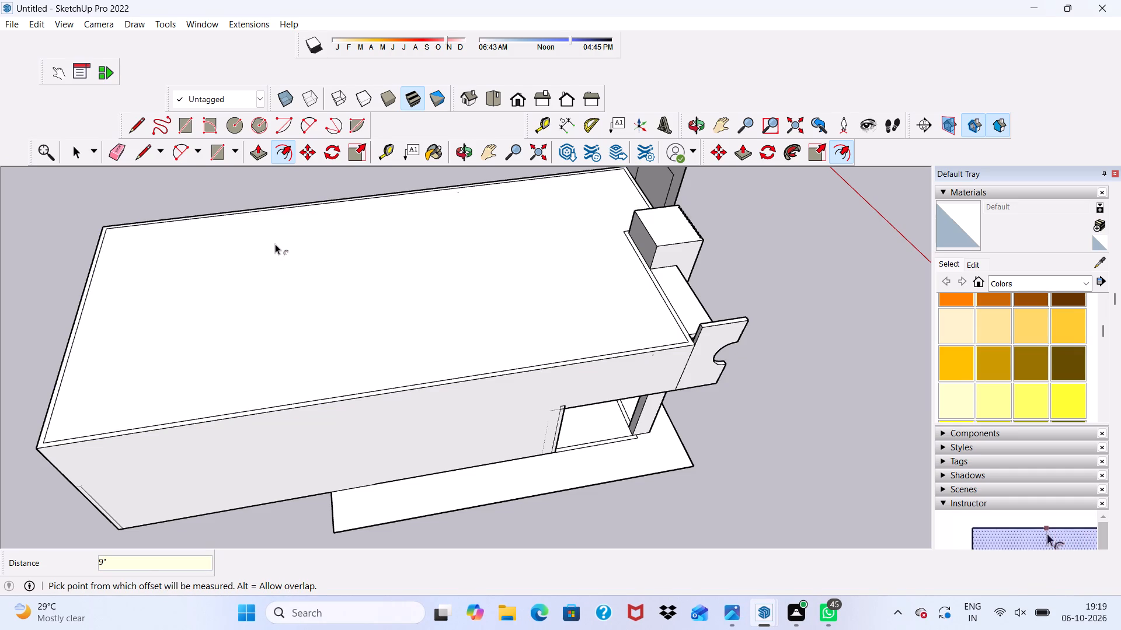
key("space")
Push/Pull the narrow 9" rim face around the roof with a distance of 10'.
scroll(275, 244, "down", 2)
scroll(308, 355, "up", 9)
scroll(297, 412, "down", 1)
scroll(297, 412, "up", 2)
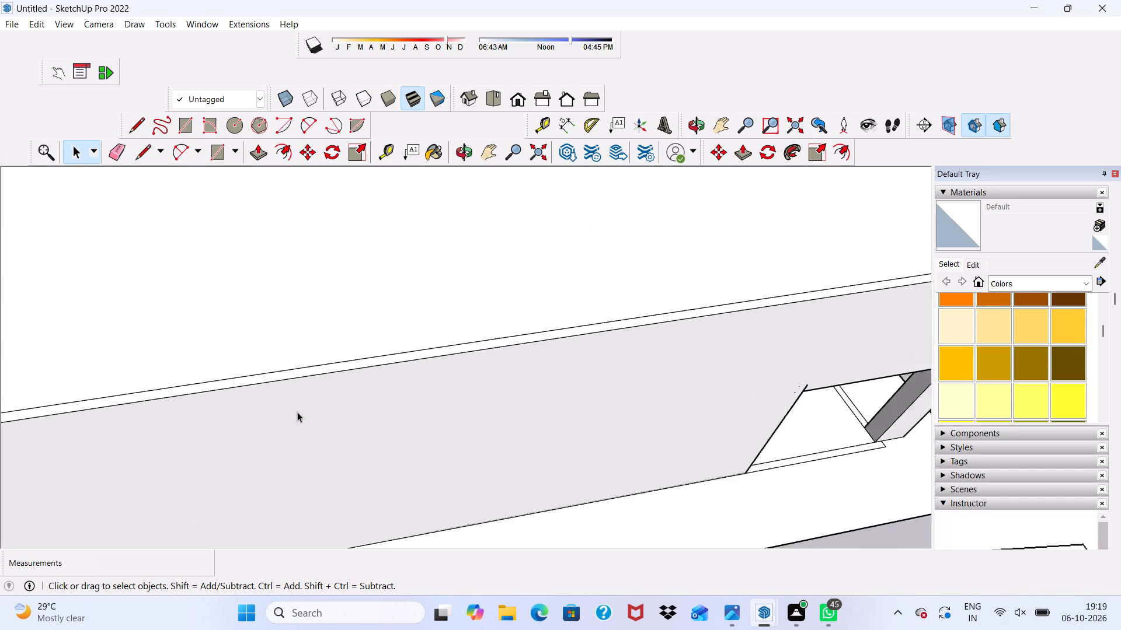
scroll(297, 412, "up", 1)
scroll(298, 364, "down", 11)
middle_click_drag(405, 285, 386, 383)
scroll(355, 394, "up", 14)
left_click(325, 361)
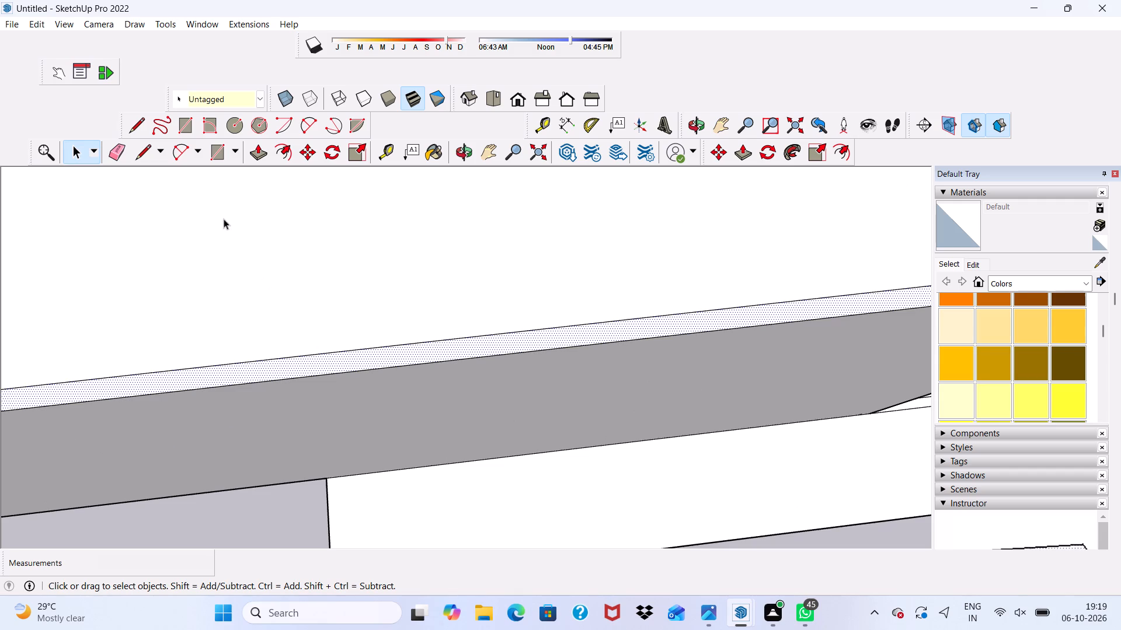
left_click(256, 150)
scroll(321, 348, "up", 1)
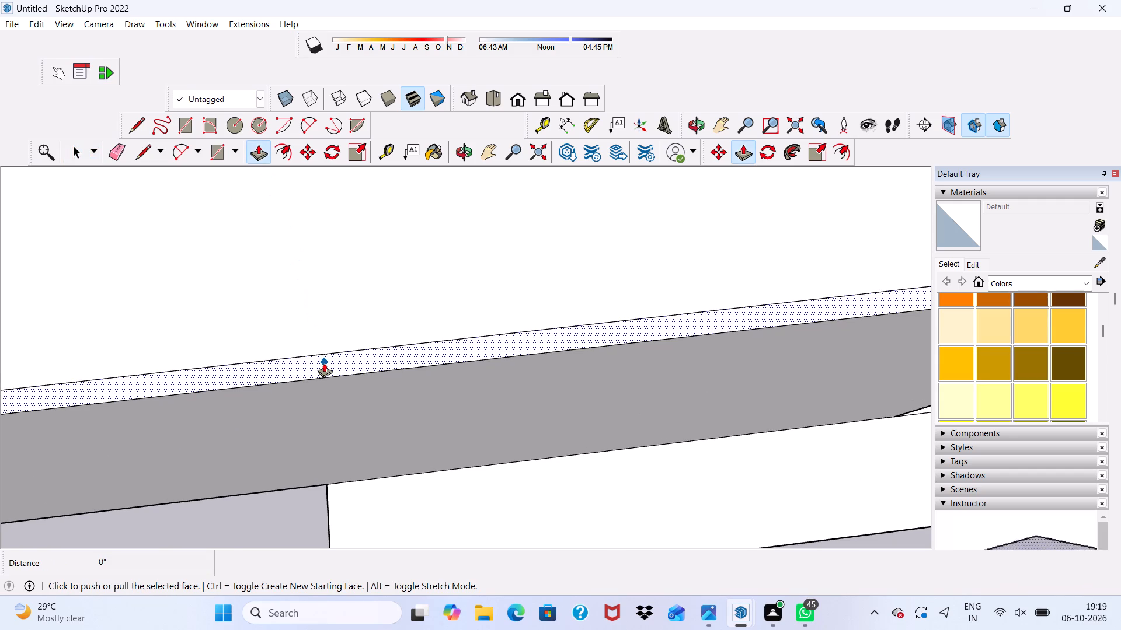
left_click(324, 363)
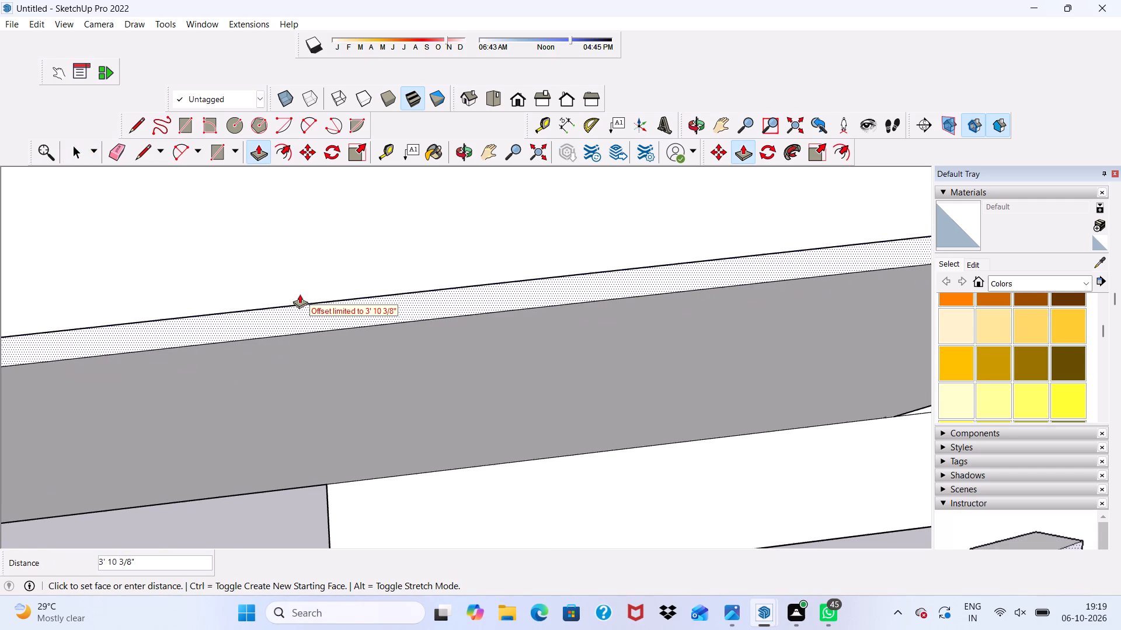
type("10'")
key("Return")
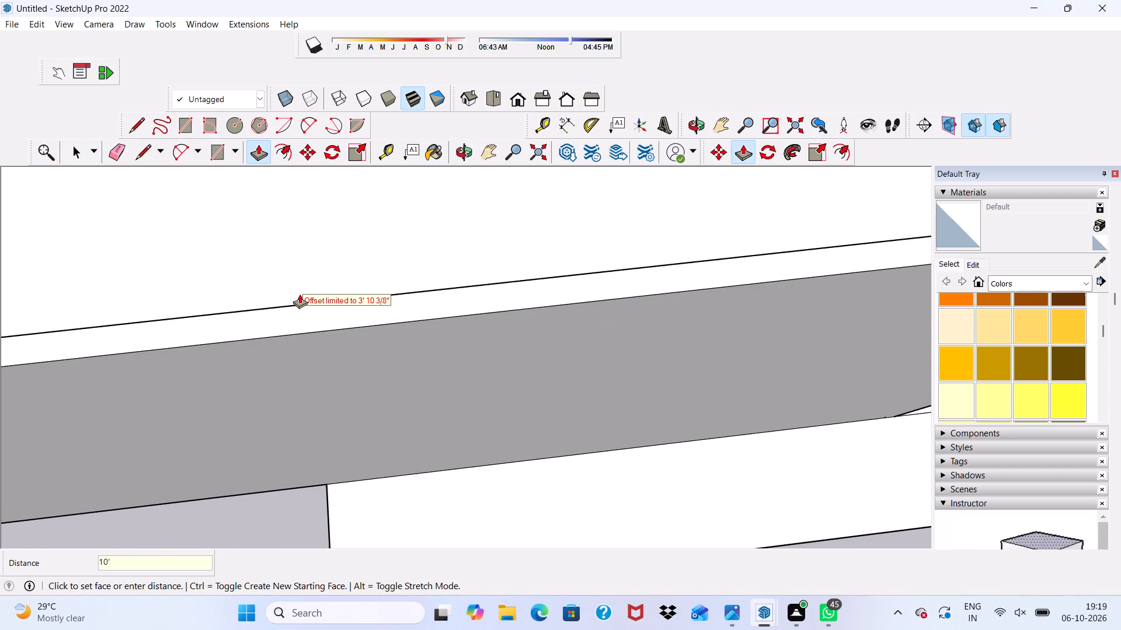
Examine the rim around the roof and the long side wall from several angles.
scroll(300, 294, "up", 1)
scroll(300, 294, "down", 1)
scroll(300, 294, "up", 2)
scroll(300, 294, "down", 5)
scroll(360, 262, "up", 1)
scroll(362, 268, "down", 5)
middle_click_drag(362, 280, 346, 171)
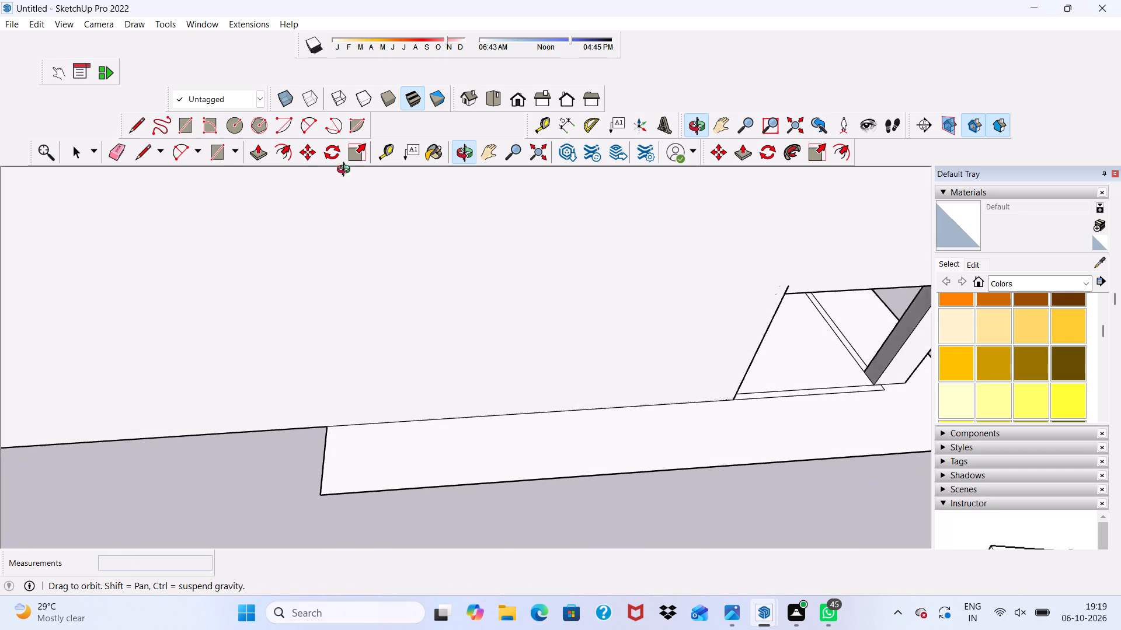
middle_click_drag(346, 171, 350, 168)
scroll(339, 179, "down", 2)
scroll(343, 205, "up", 1)
scroll(350, 224, "down", 10)
middle_click_drag(426, 235, 399, 157)
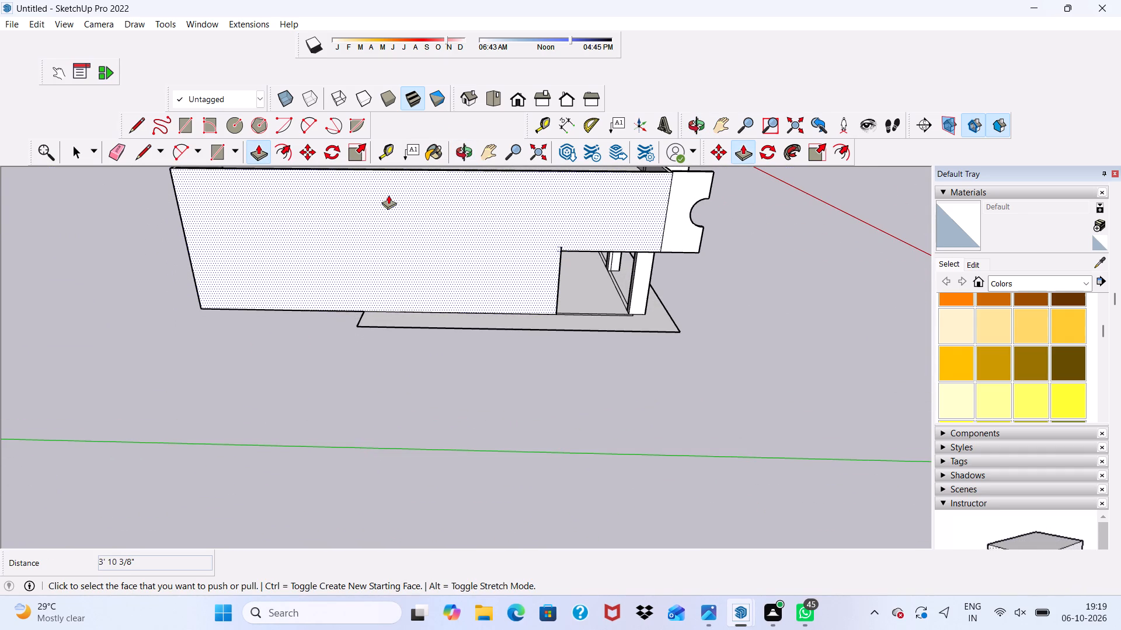
key("space")
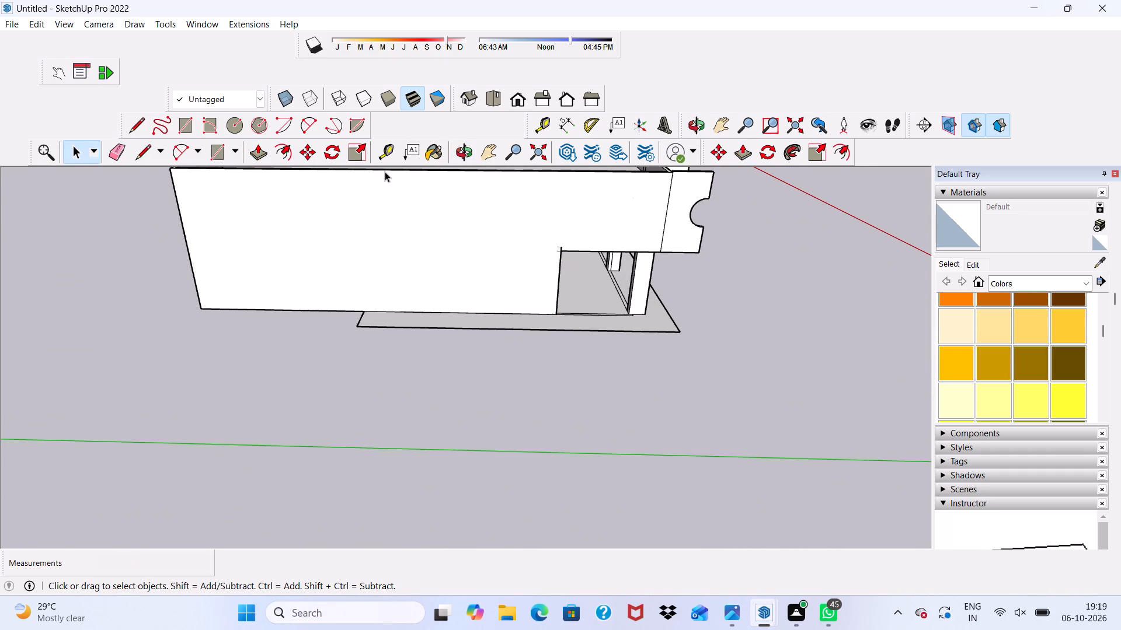
scroll(385, 171, "down", 3)
scroll(382, 181, "up", 1)
scroll(382, 199, "down", 4)
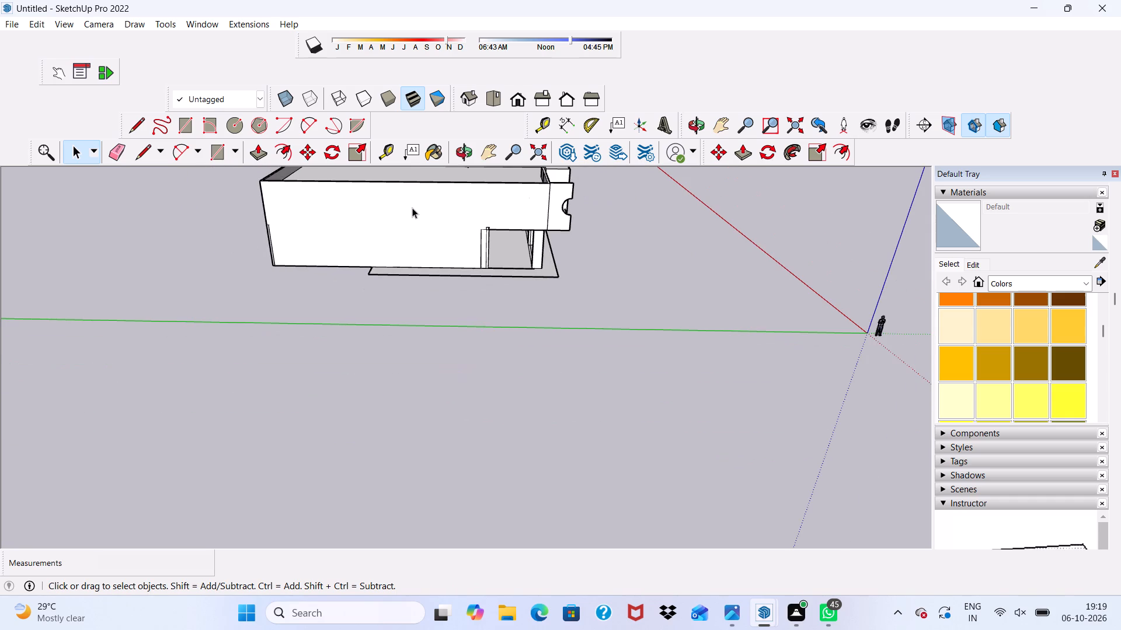
scroll(405, 204, "up", 10)
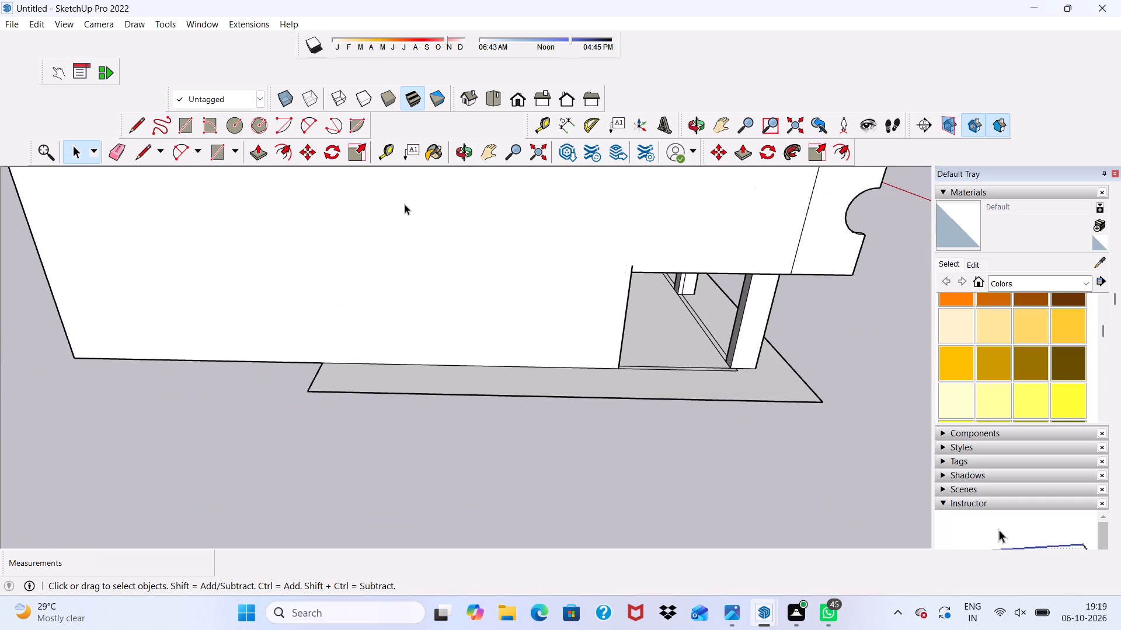
scroll(405, 204, "down", 1)
scroll(405, 204, "up", 1)
scroll(405, 205, "down", 3)
scroll(436, 256, "down", 2)
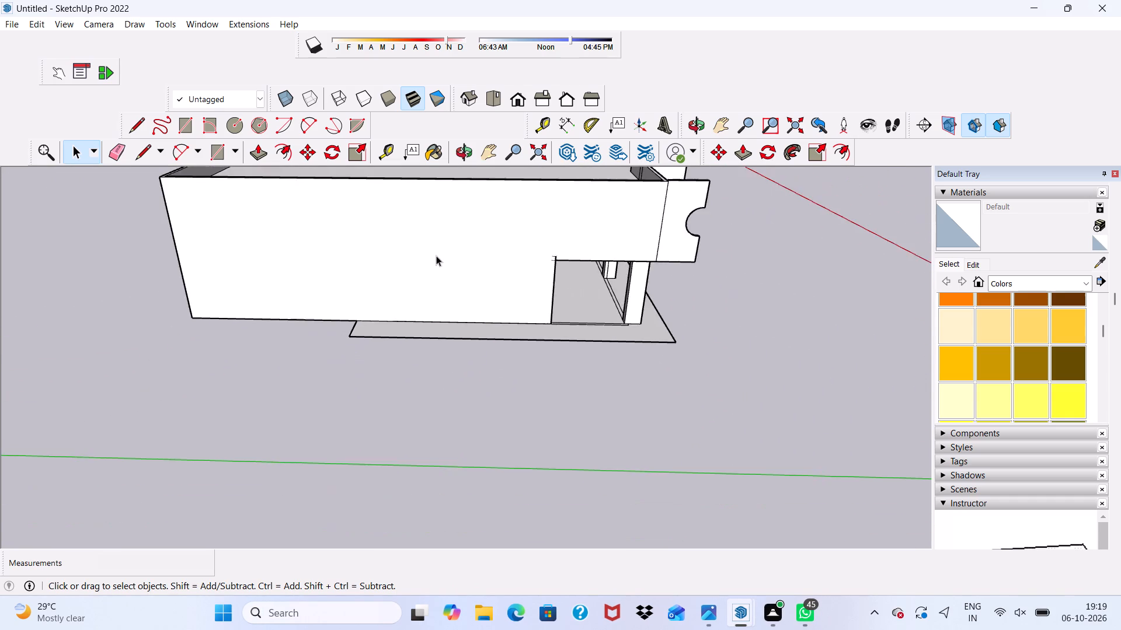
middle_click_drag(436, 253, 409, 219)
scroll(409, 219, "up", 7)
middle_click_drag(409, 219, 409, 219)
scroll(410, 217, "down", 6)
scroll(459, 206, "down", 4)
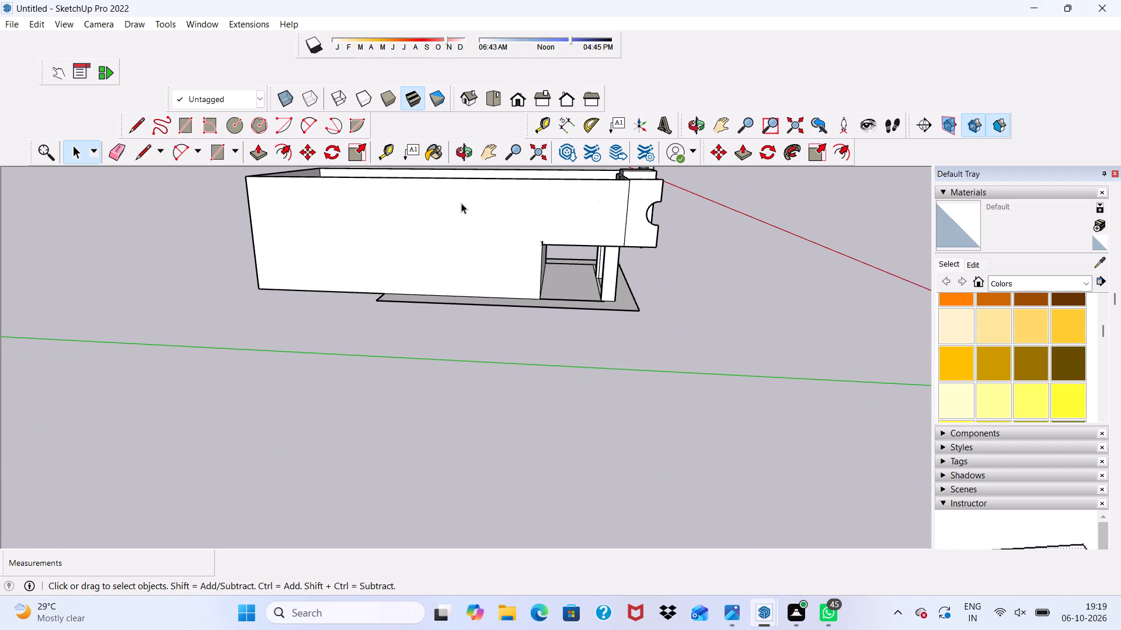
scroll(461, 203, "up", 4)
scroll(461, 203, "down", 4)
middle_click_drag(461, 211, 521, 342)
scroll(495, 292, "down", 1)
scroll(497, 253, "up", 4)
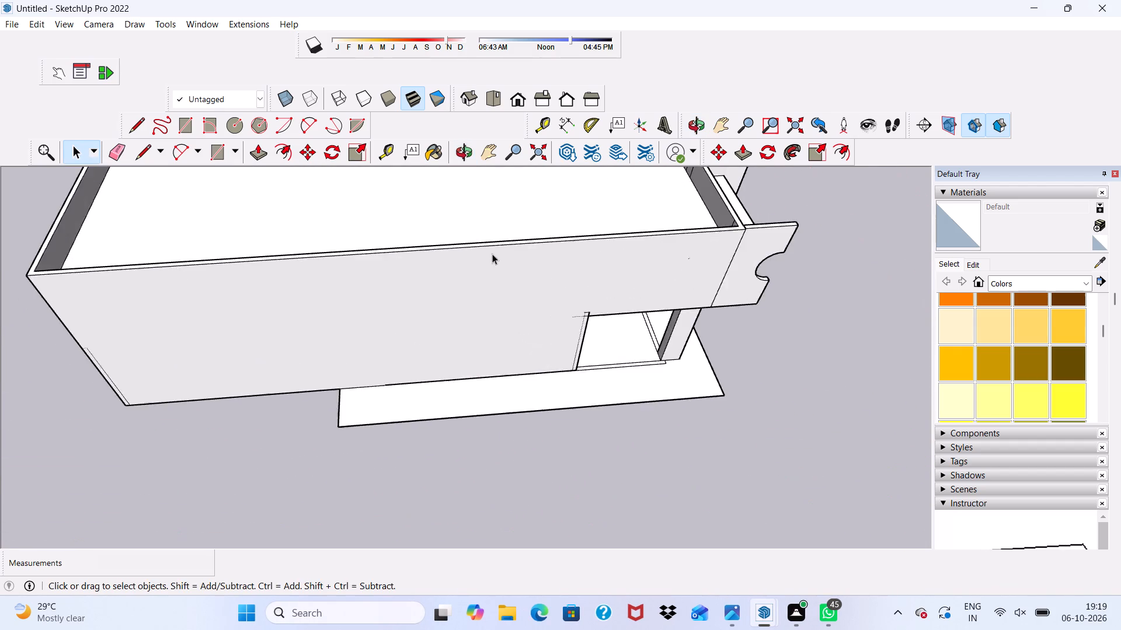
scroll(492, 254, "up", 6)
middle_click_drag(493, 254, 344, 300)
scroll(344, 299, "up", 8)
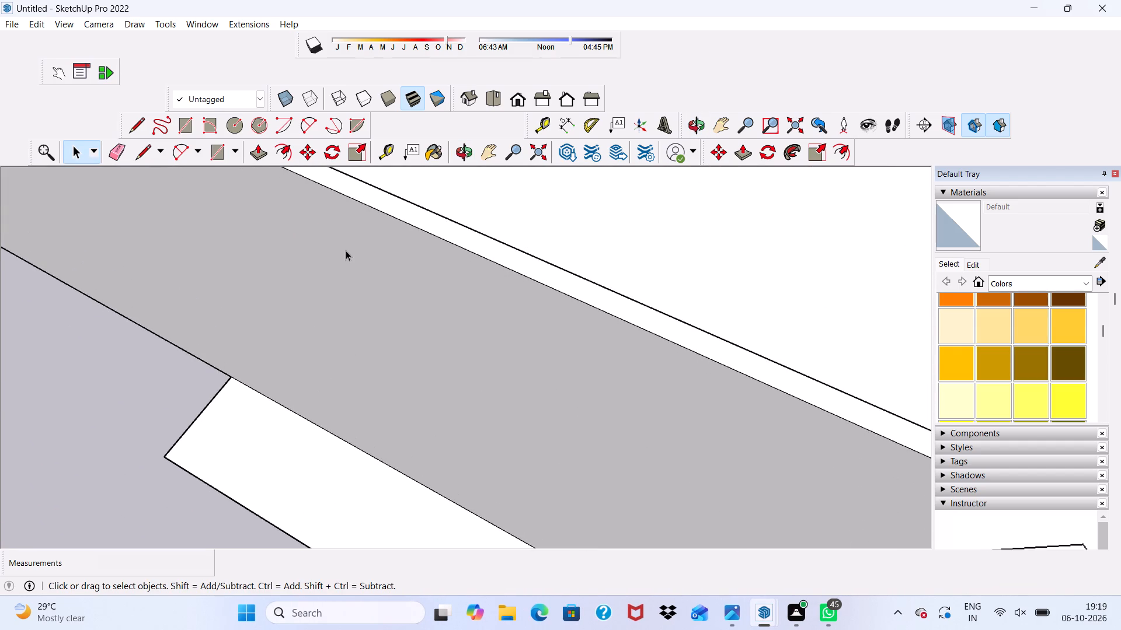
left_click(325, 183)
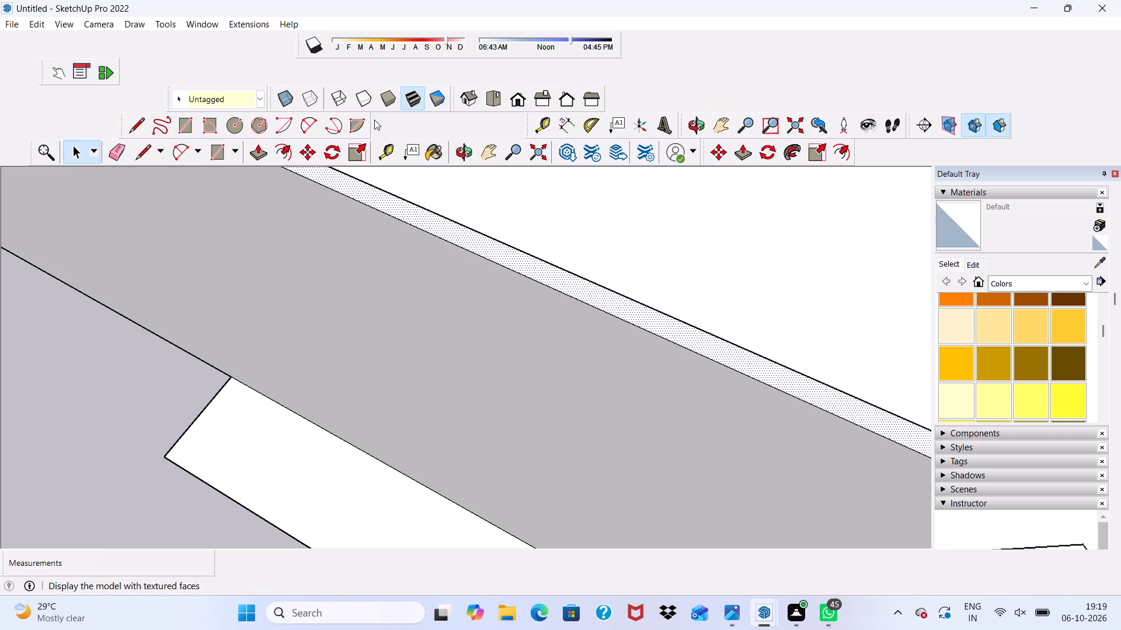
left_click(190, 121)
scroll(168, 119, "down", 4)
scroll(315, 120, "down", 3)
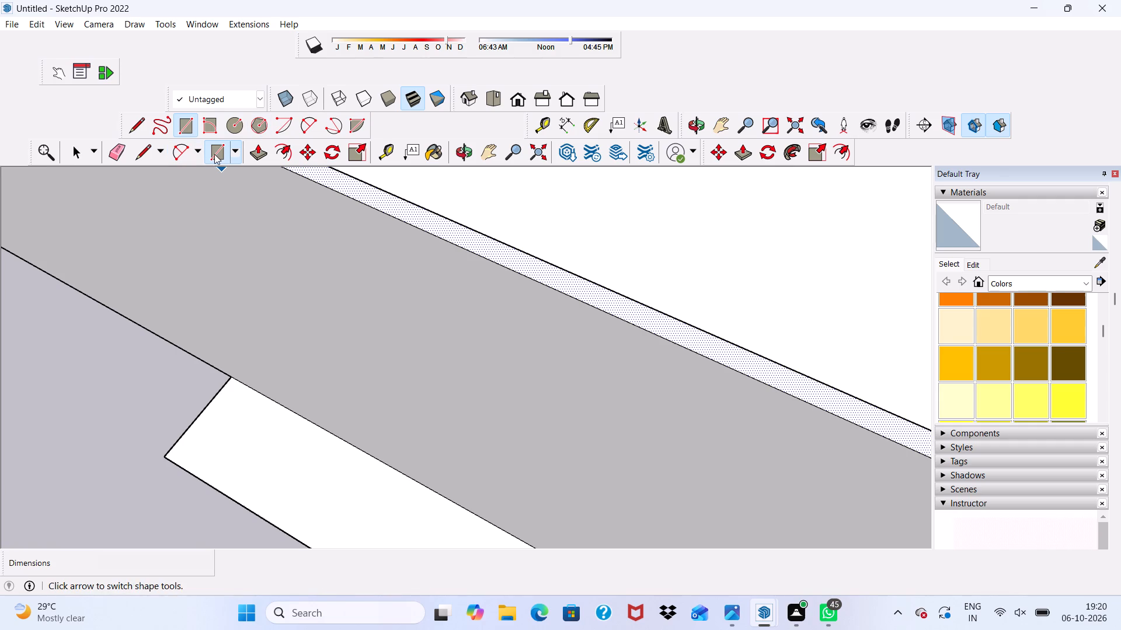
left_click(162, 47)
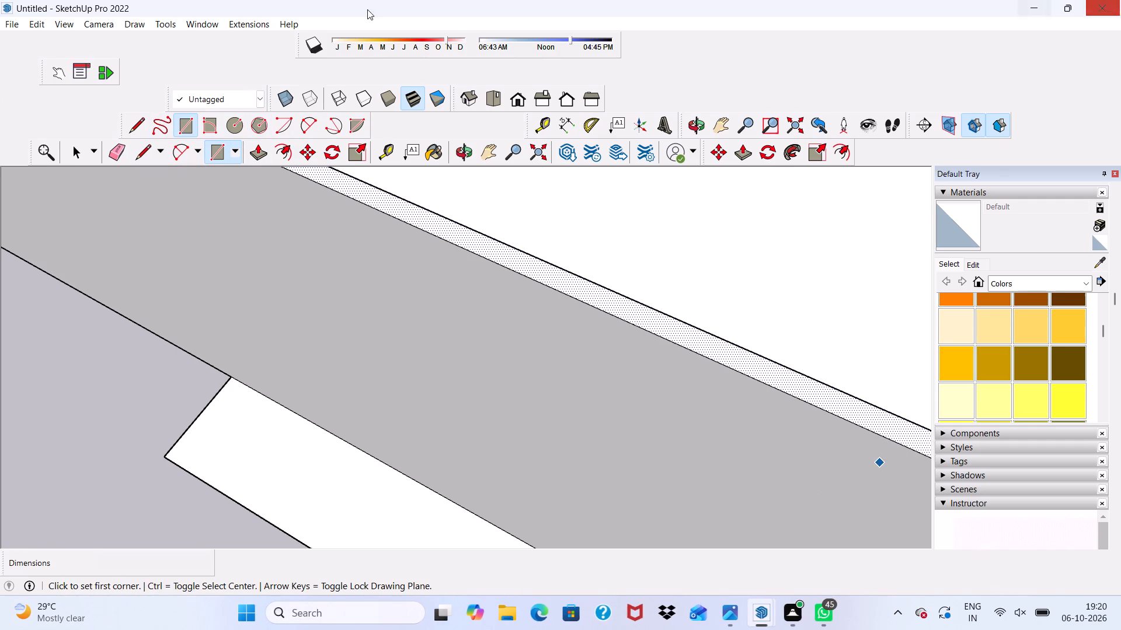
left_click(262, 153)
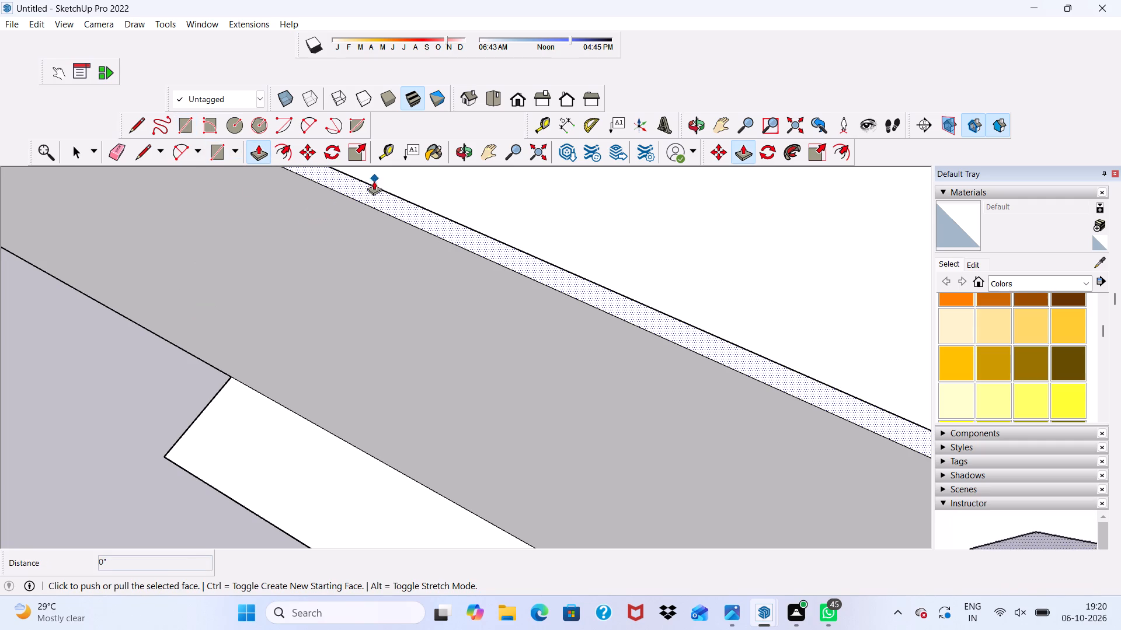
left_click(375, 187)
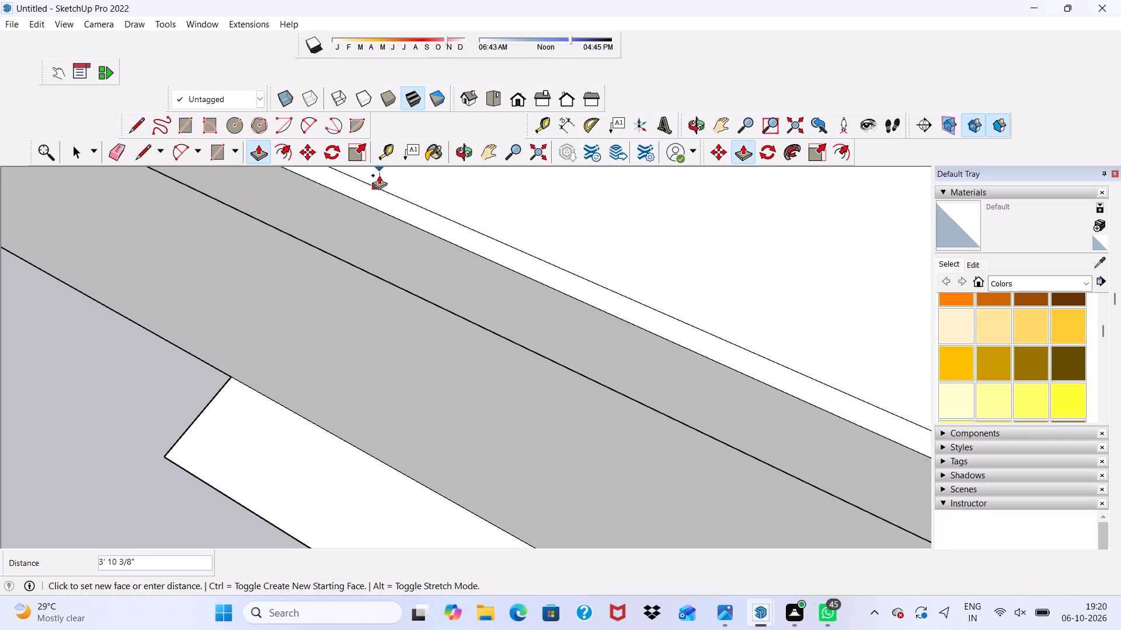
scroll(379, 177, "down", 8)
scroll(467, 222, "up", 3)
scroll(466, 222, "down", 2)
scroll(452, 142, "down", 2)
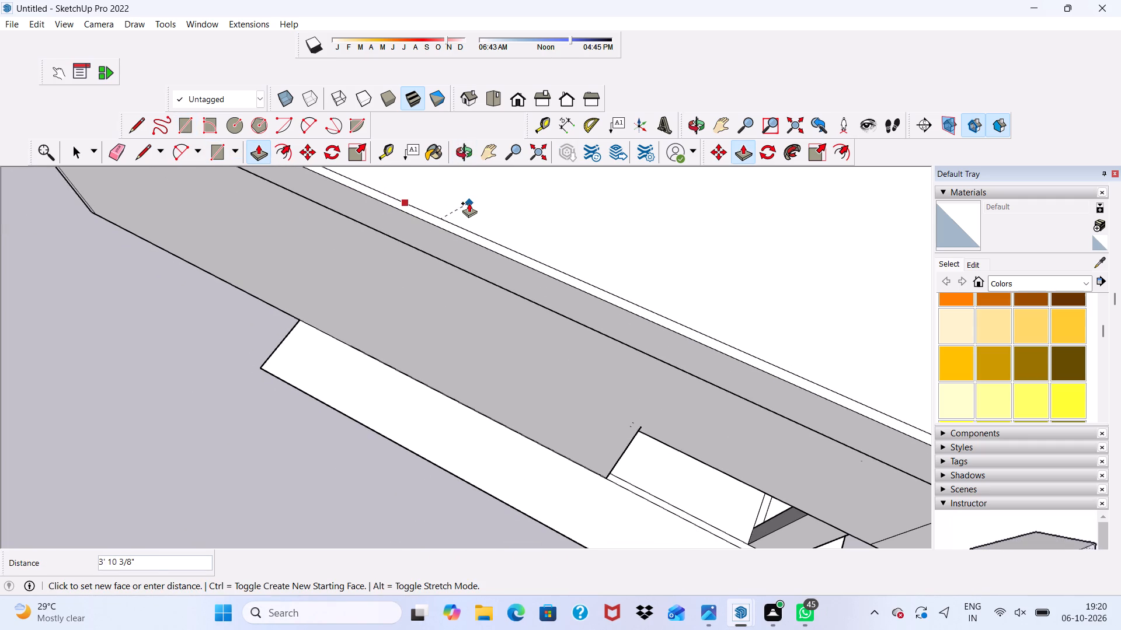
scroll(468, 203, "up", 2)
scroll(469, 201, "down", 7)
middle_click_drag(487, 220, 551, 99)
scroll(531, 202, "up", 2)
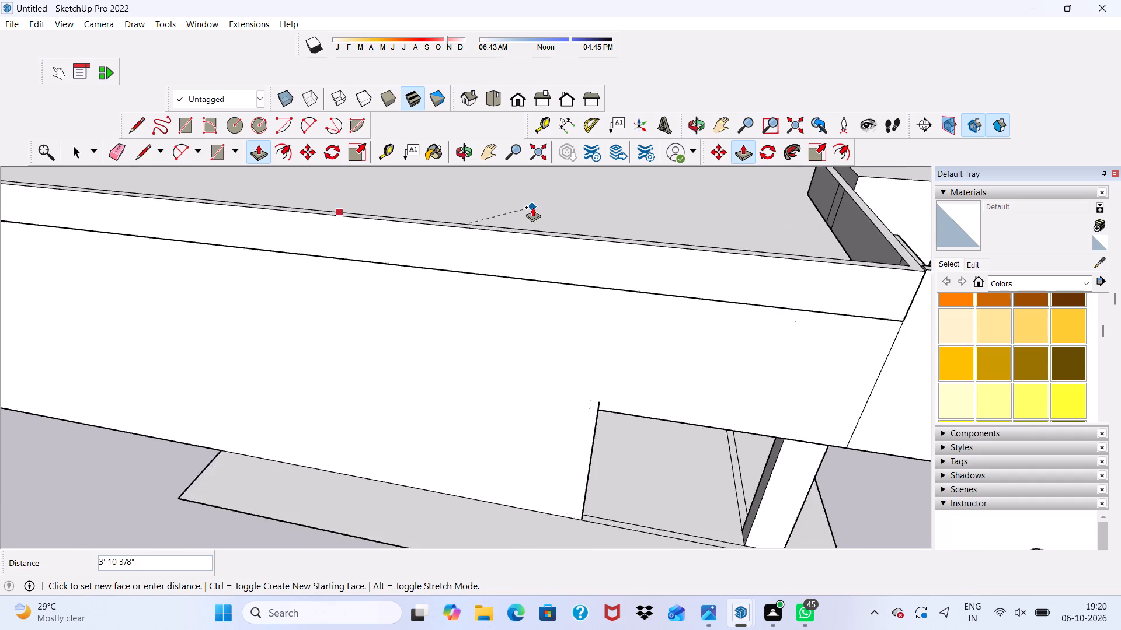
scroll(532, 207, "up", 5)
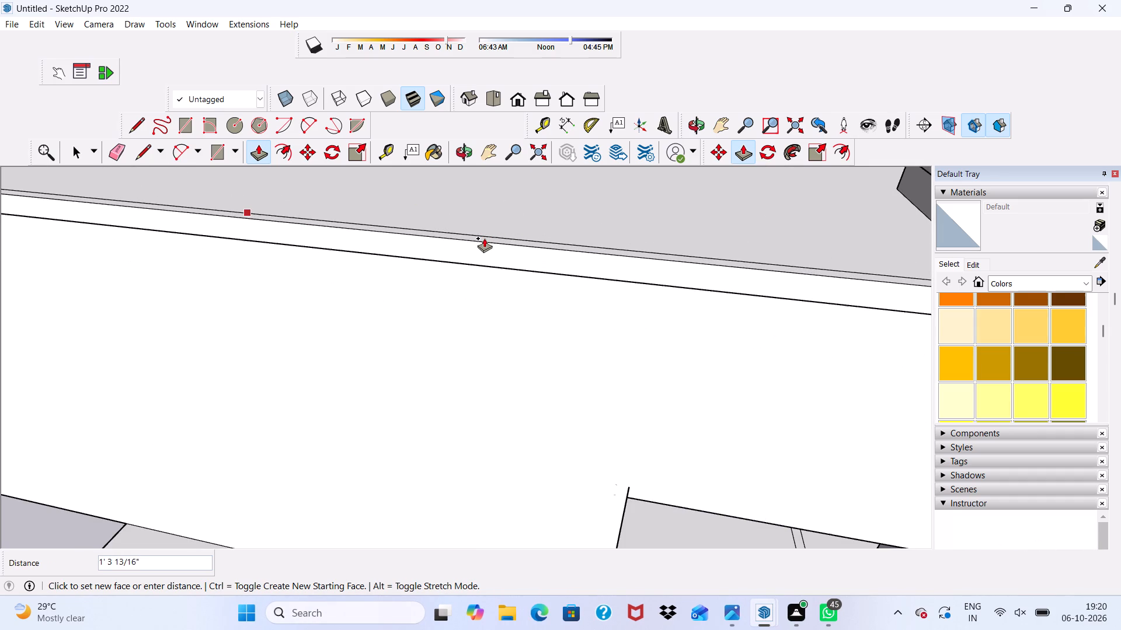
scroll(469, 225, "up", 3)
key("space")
Push/Pull the narrow rim face around the roof with a distance of 10'.
scroll(459, 235, "up", 4)
middle_click_drag(445, 249, 447, 293)
left_click(433, 286)
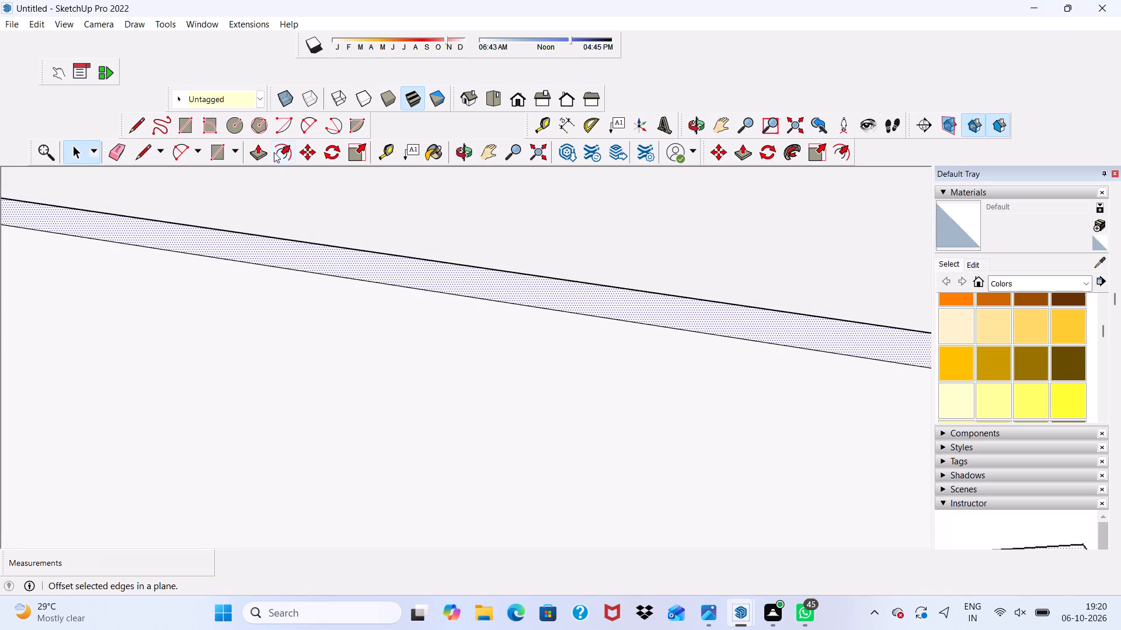
left_click(255, 149)
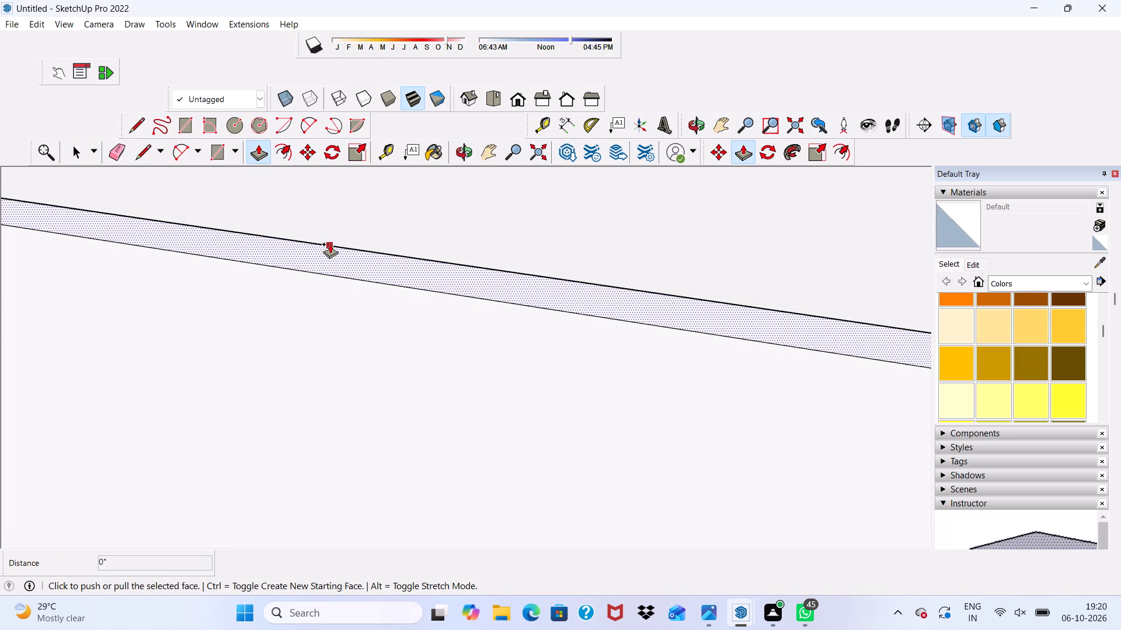
left_click(329, 256)
type("10'")
key("Return")
key("space")
Erase the horizontal seam edge between the long side wall and the raised upper wall.
scroll(301, 188, "down", 5)
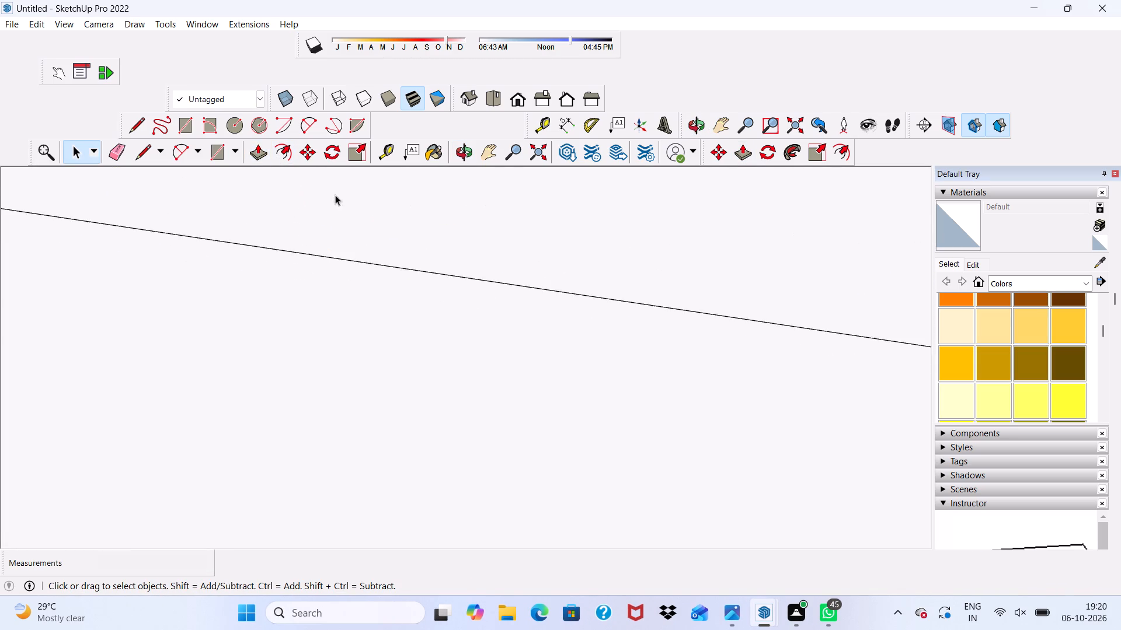
scroll(335, 195, "down", 11)
scroll(229, 223, "up", 1)
scroll(234, 230, "down", 5)
scroll(418, 248, "down", 1)
middle_click_drag(437, 249, 440, 177)
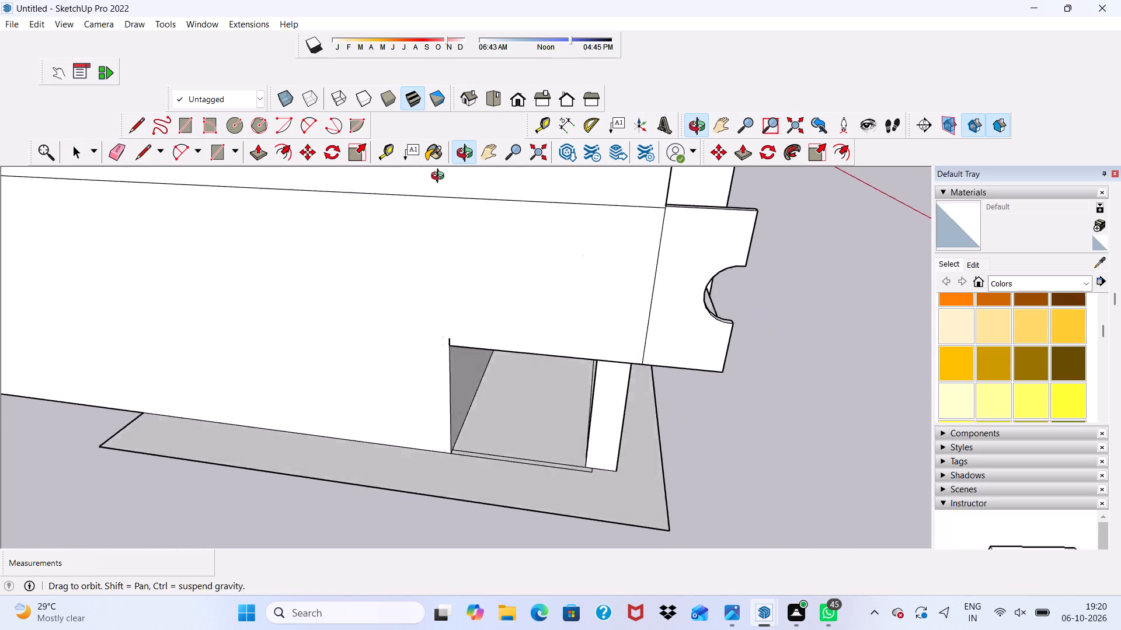
middle_click_drag(440, 177, 492, 202)
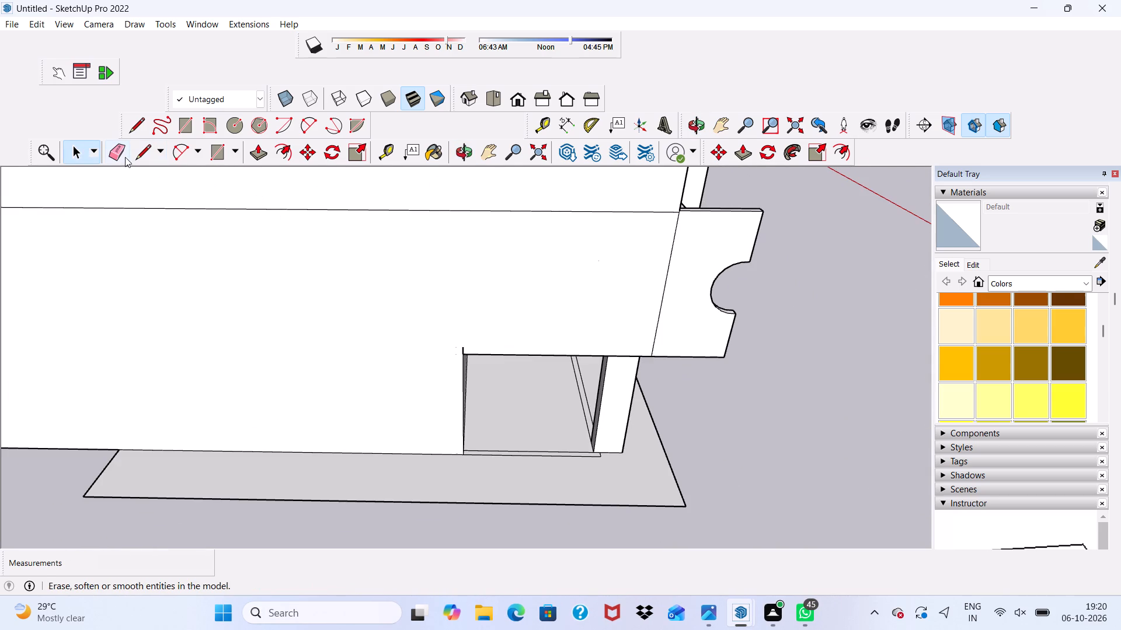
left_click(116, 154)
left_click_drag(337, 204, 333, 216)
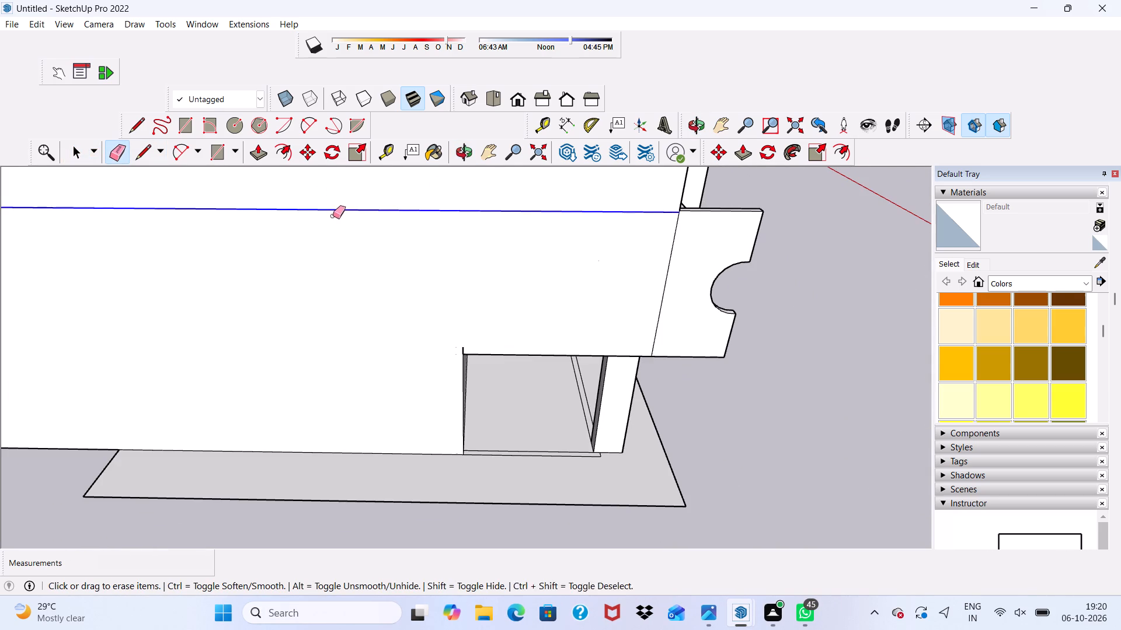
left_click_drag(333, 216, 333, 216)
Erase the leftover horizontal and vertical edges on the front wall above the canopy, next to the curved-cut side wall.
scroll(333, 216, "down", 3)
scroll(333, 224, "up", 1)
scroll(335, 226, "down", 9)
middle_click_drag(462, 267, 290, 246)
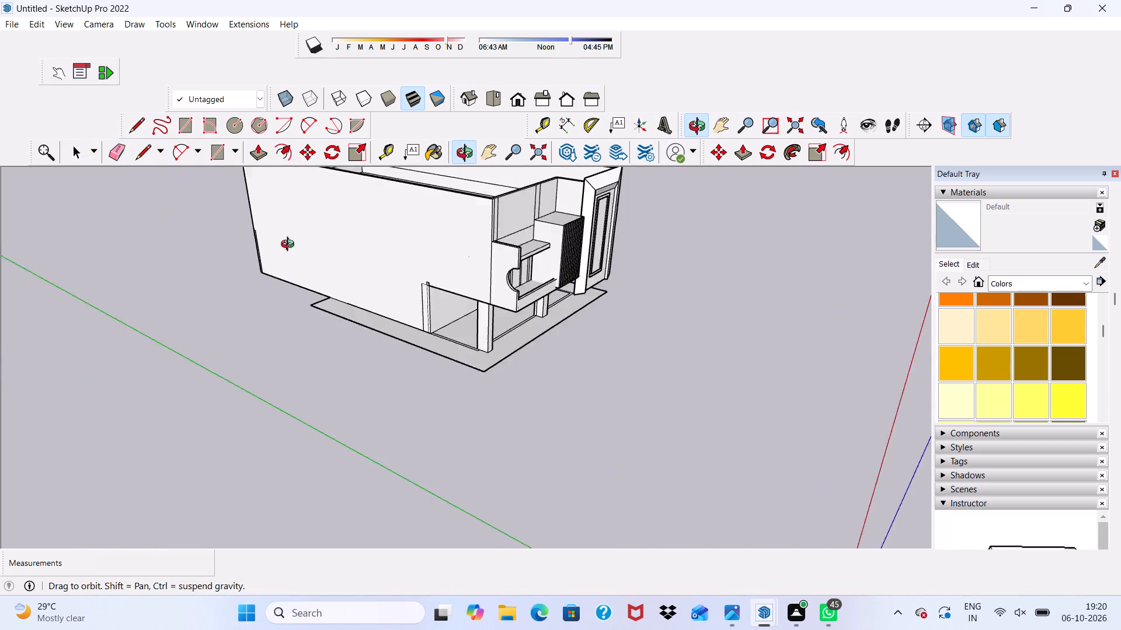
middle_click_drag(290, 246, 189, 234)
scroll(535, 142, "up", 4)
scroll(524, 204, "up", 10)
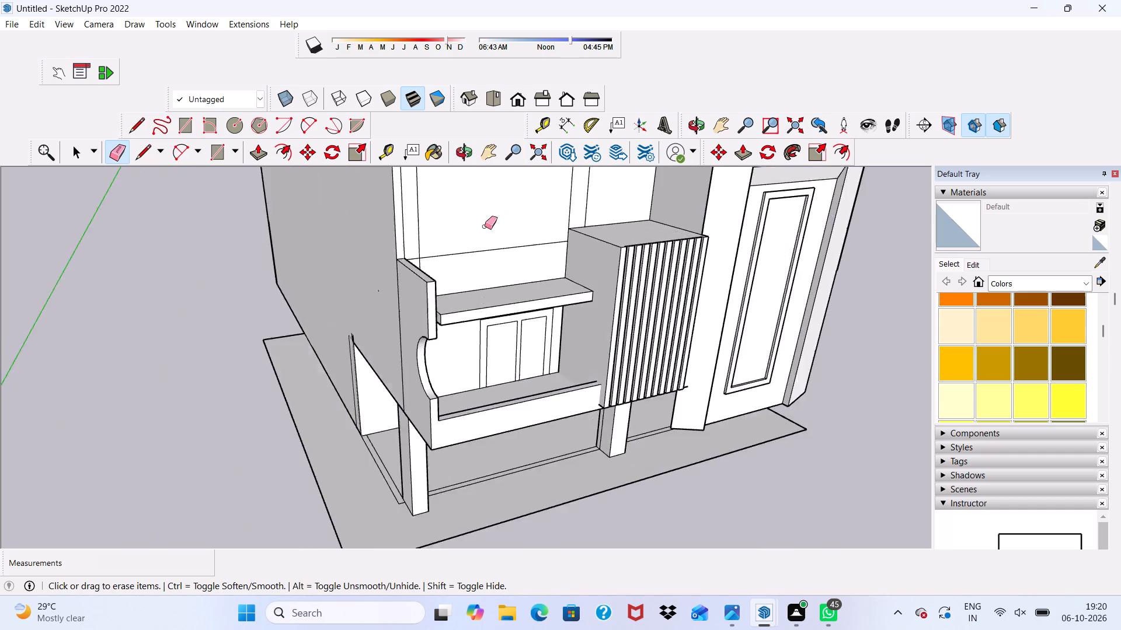
scroll(485, 226, "up", 3)
left_click_drag(468, 246, 457, 262)
scroll(410, 256, "up", 4)
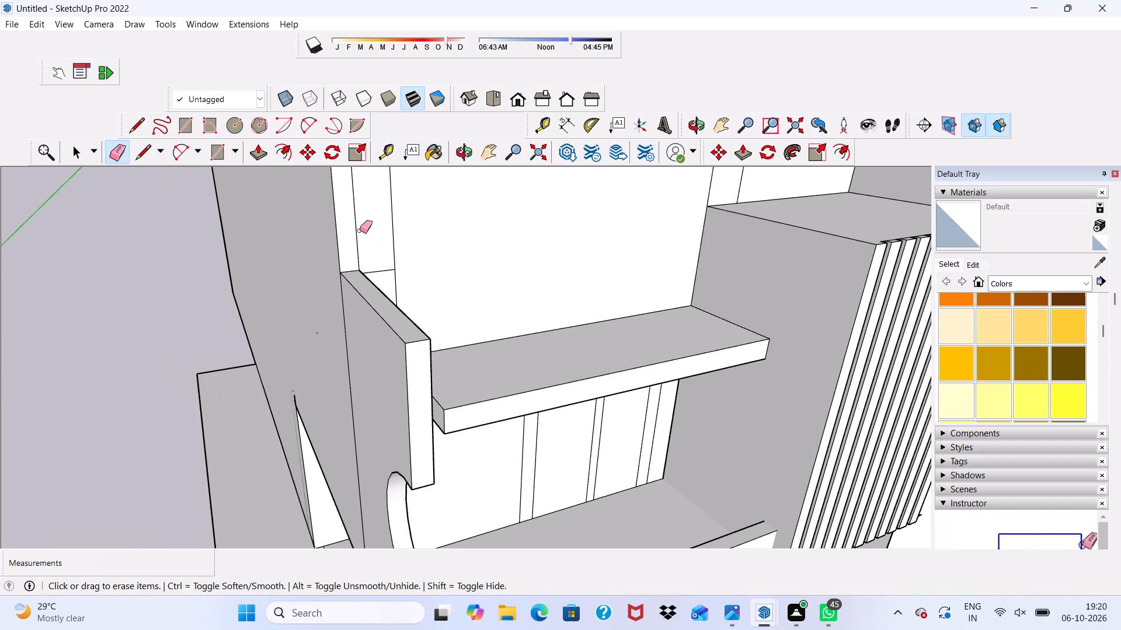
left_click_drag(357, 218, 380, 215)
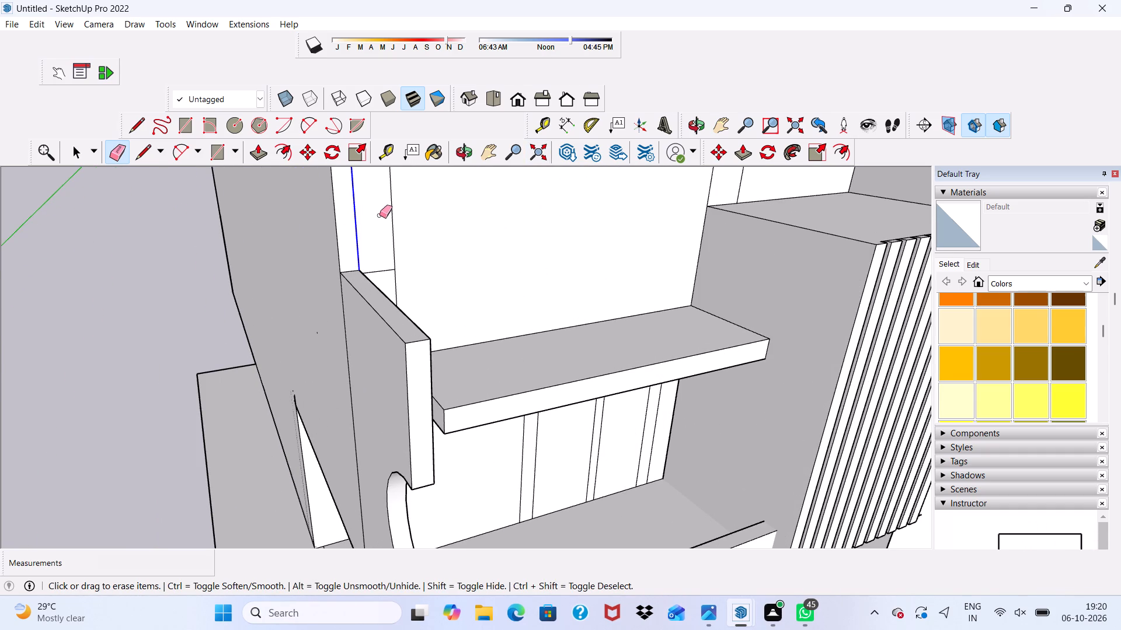
left_click_drag(380, 215, 379, 215)
left_click_drag(382, 268, 408, 258)
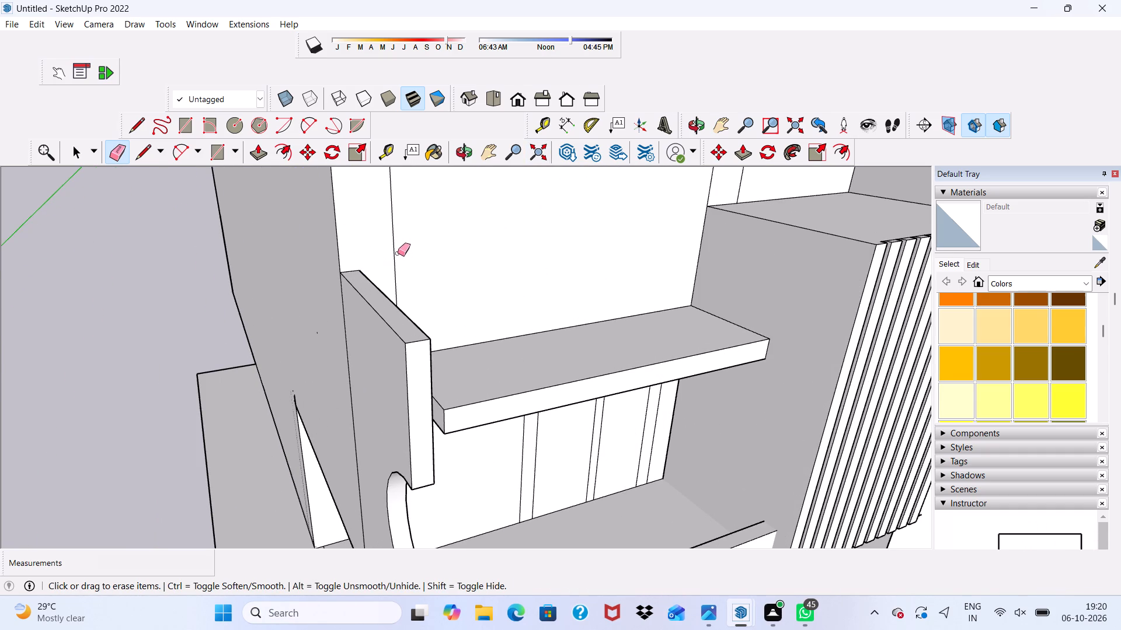
left_click_drag(395, 260, 392, 266)
Erase the two leftover vertical edges on the upper front wall above the strip-fronted block.
scroll(410, 233, "down", 17)
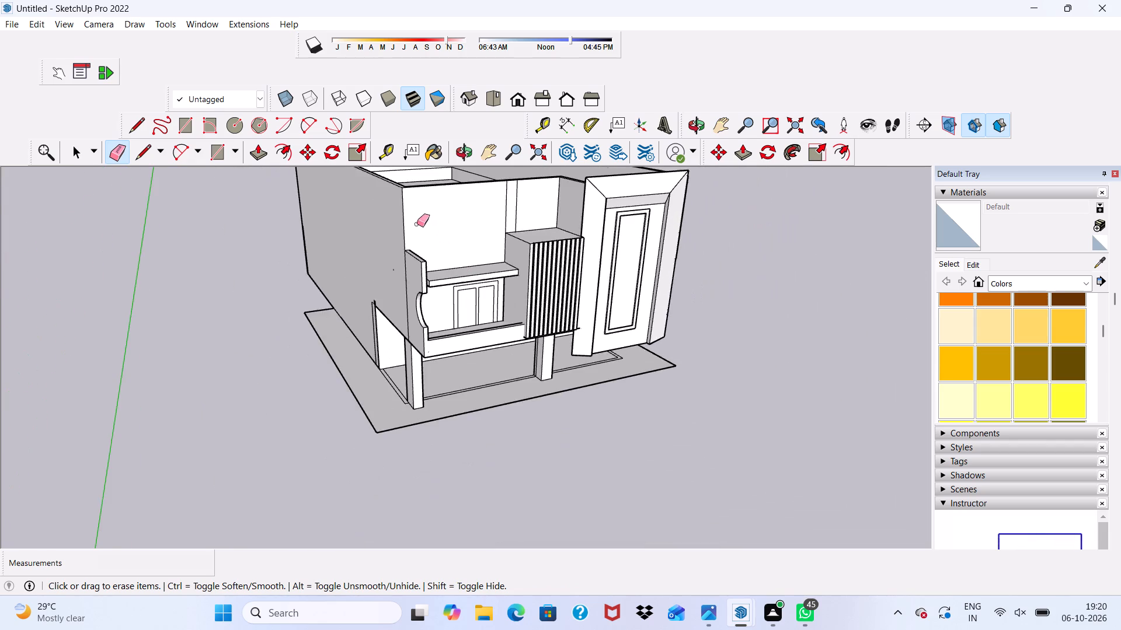
scroll(417, 224, "down", 3)
scroll(475, 220, "up", 9)
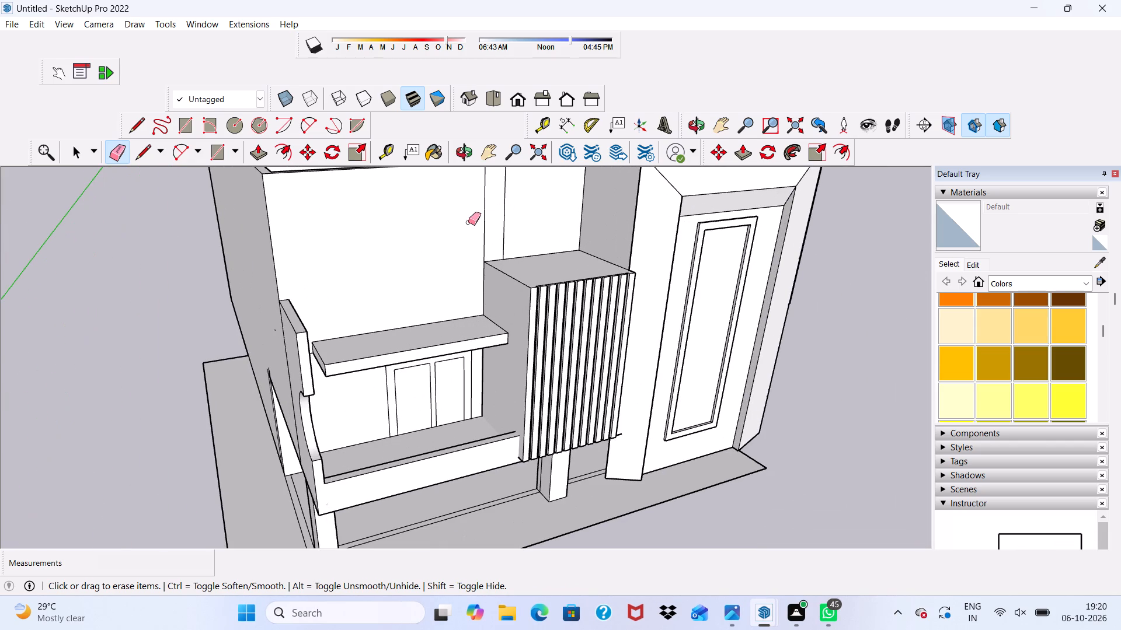
left_click_drag(482, 209, 490, 203)
scroll(609, 146, "down", 2)
left_click_drag(503, 199, 530, 191)
scroll(503, 195, "down", 12)
scroll(20, 235, "up", 4)
scroll(332, 242, "up", 4)
scroll(389, 225, "up", 1)
scroll(392, 236, "down", 5)
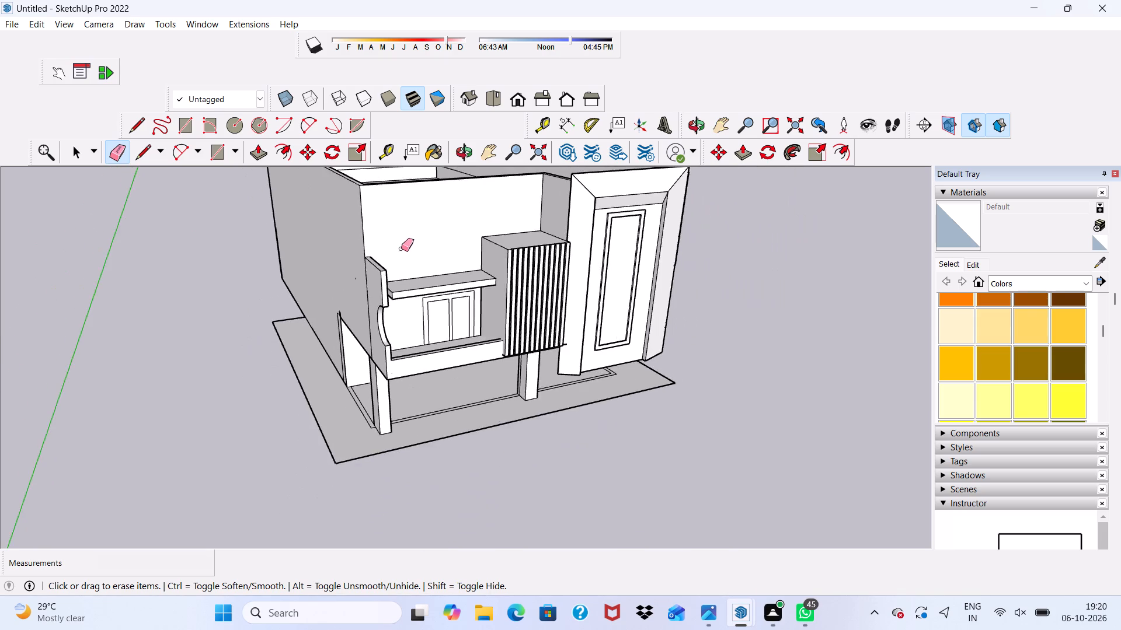
Draw a line across the front wall's top rim, from its inner corner at the long side wall to the outer edge.
middle_click_drag(401, 249, 286, 341)
scroll(344, 253, "up", 10)
scroll(342, 232, "down", 9)
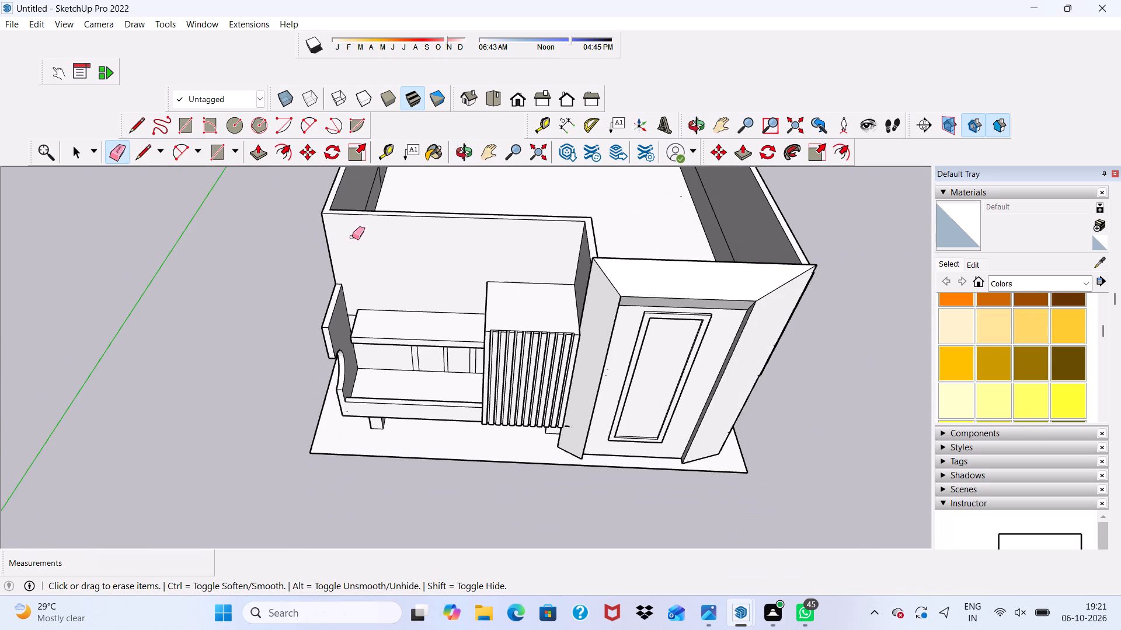
key("space")
scroll(284, 195, "up", 3)
left_click(134, 124)
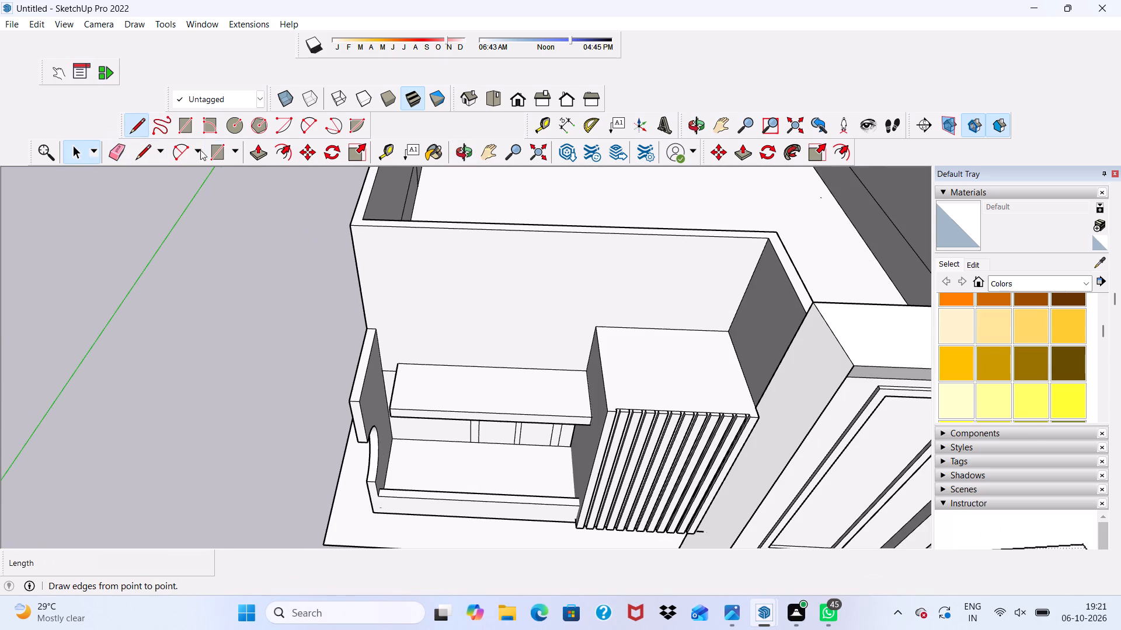
scroll(240, 145, "up", 3)
scroll(326, 215, "up", 6)
left_click(390, 219)
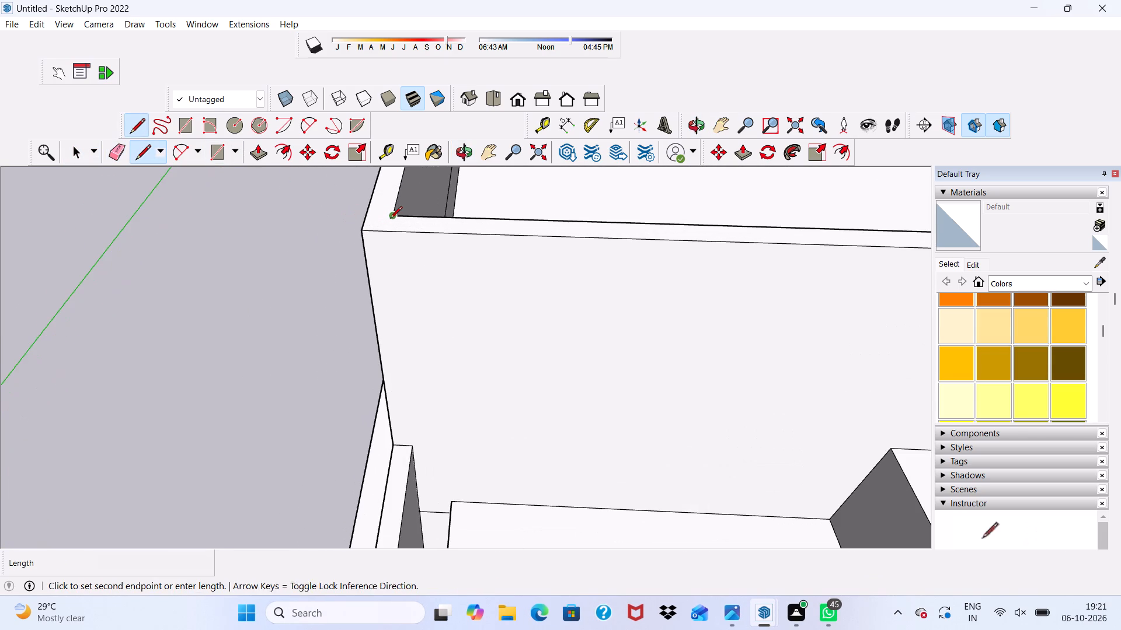
left_click(389, 236)
scroll(353, 238, "down", 11)
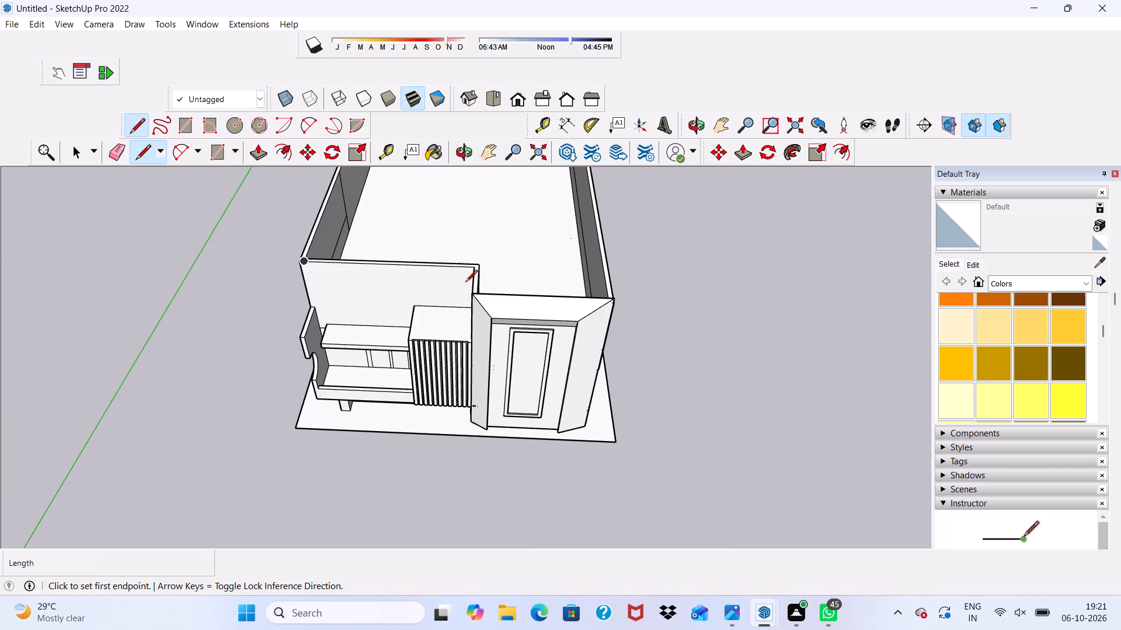
Draw a 9" line across the wall's top rim from the inner corner beside the framed-panel wall.
scroll(465, 283, "up", 8)
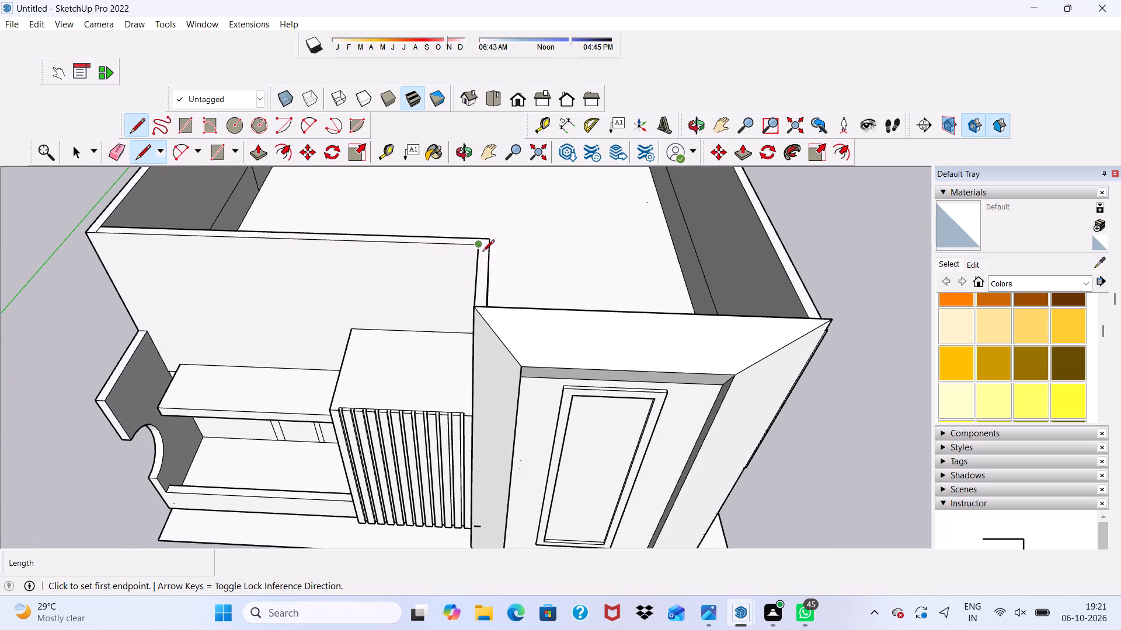
scroll(471, 294, "down", 1)
middle_click_drag(471, 294, 532, 313)
scroll(528, 311, "up", 4)
middle_click_drag(510, 335, 617, 345)
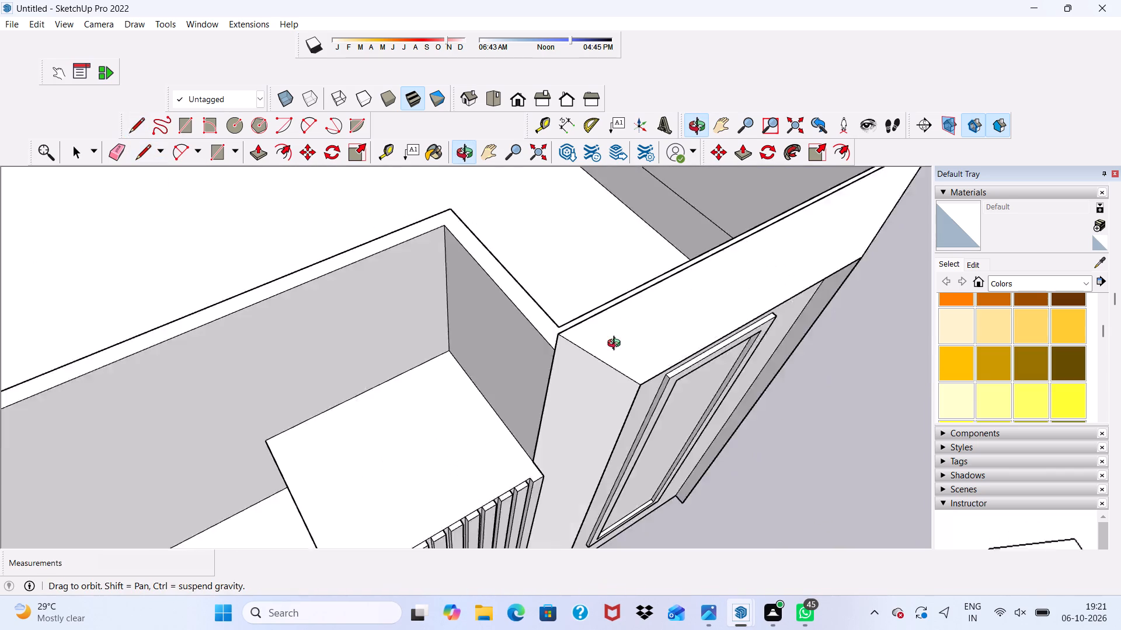
middle_click_drag(617, 345, 643, 338)
scroll(590, 328, "up", 6)
left_click(566, 296)
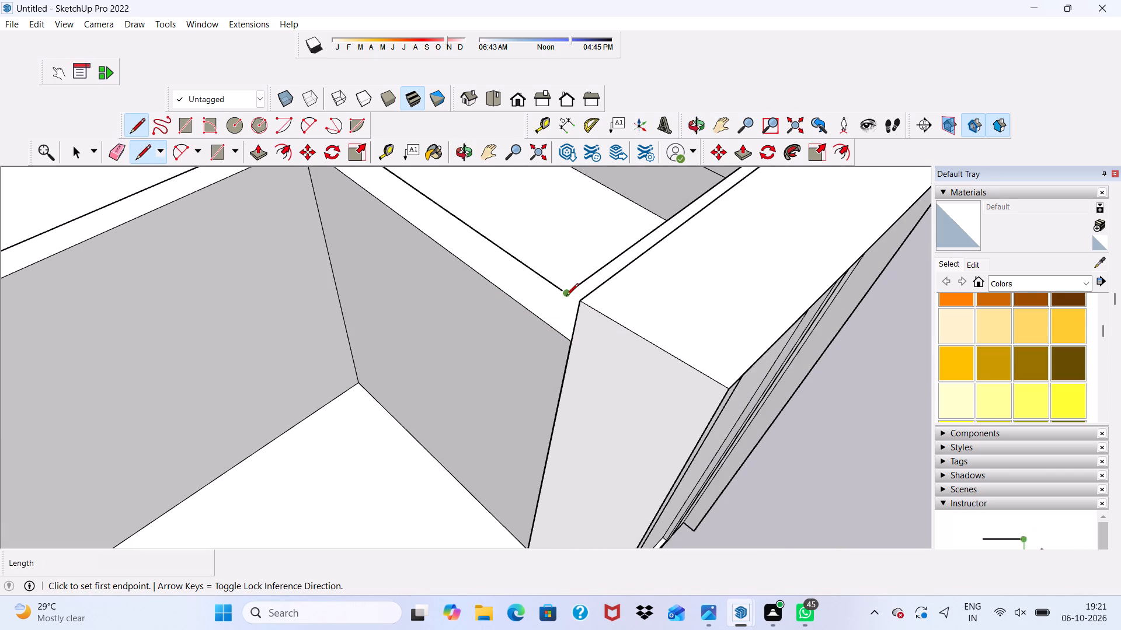
left_click(538, 311)
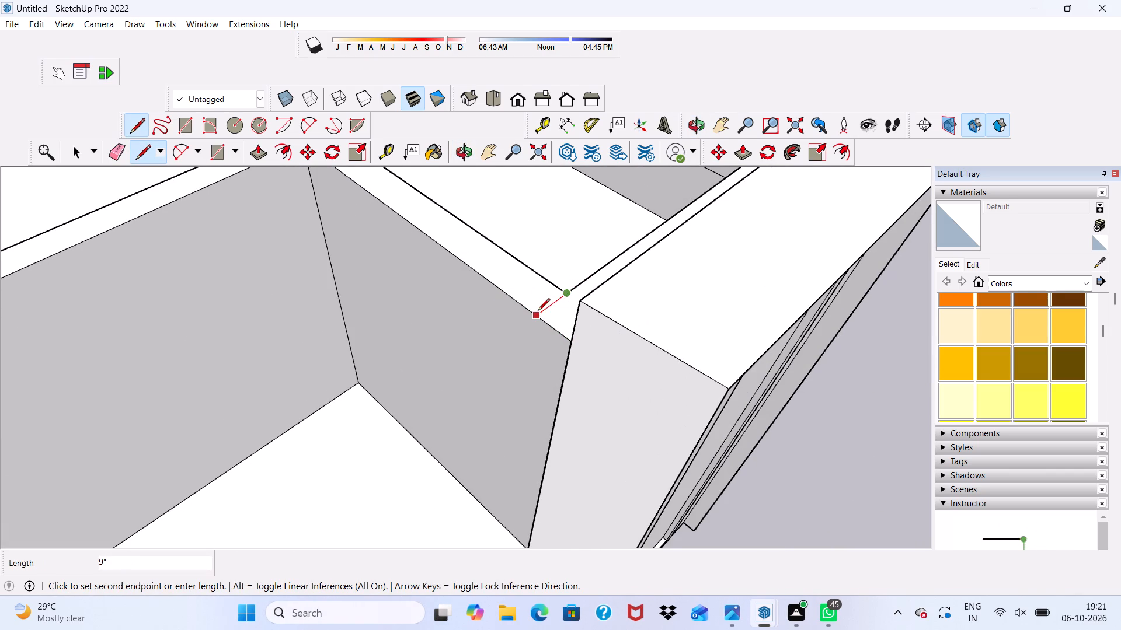
Push/Pull the L-shaped front rim face between the two lines down to the top of the strip-fronted block.
key("space")
left_click(473, 248)
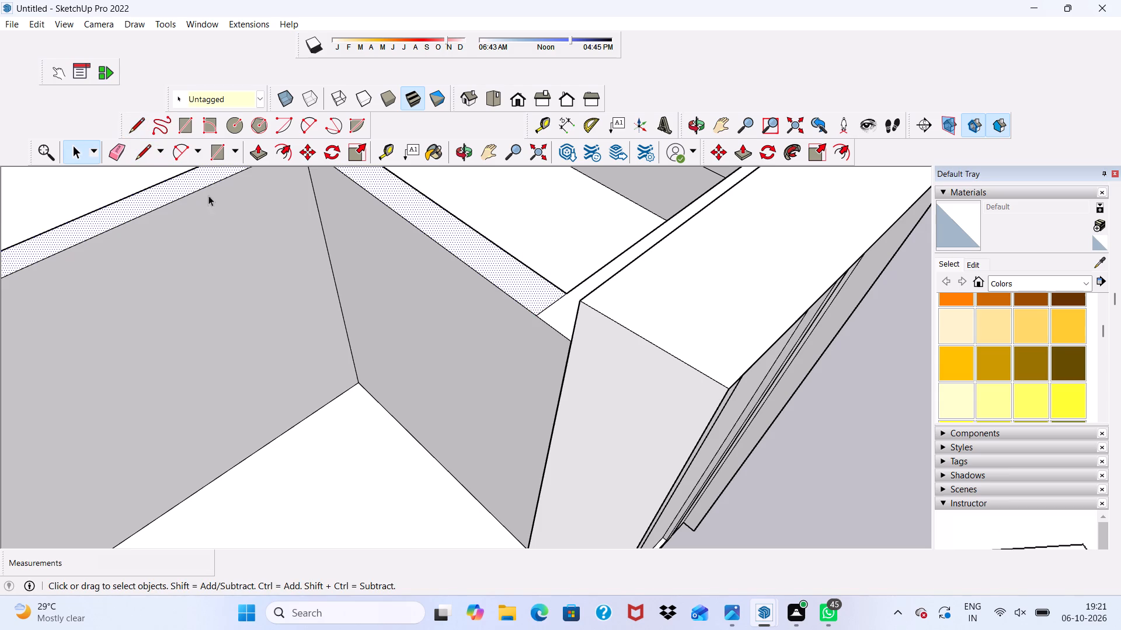
left_click(253, 148)
scroll(183, 235, "down", 4)
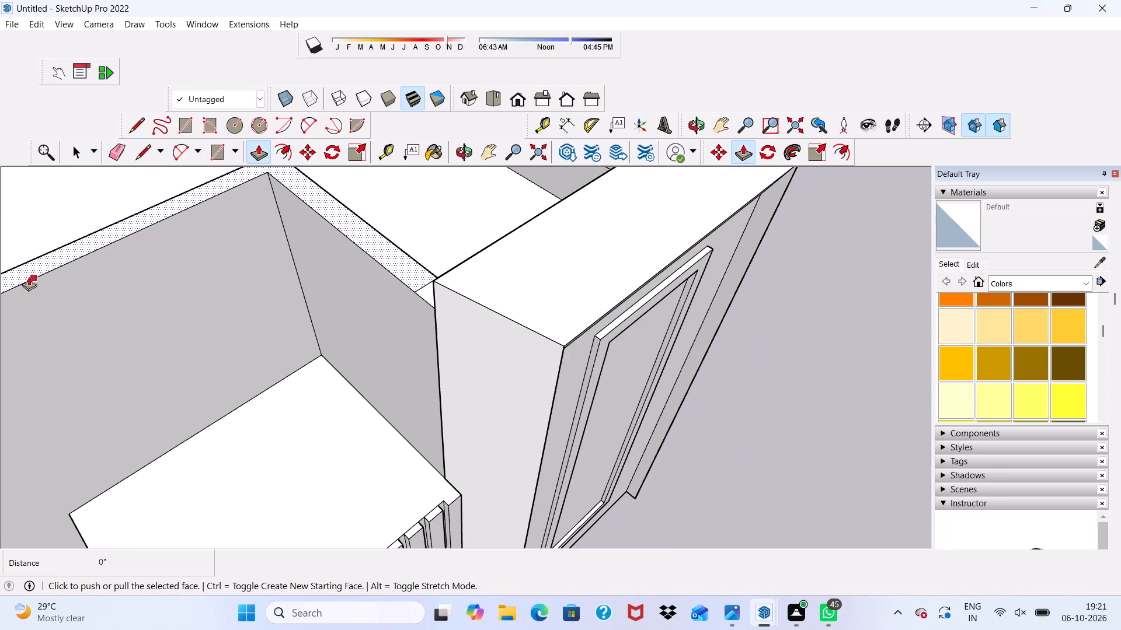
left_click_drag(79, 235, 134, 339)
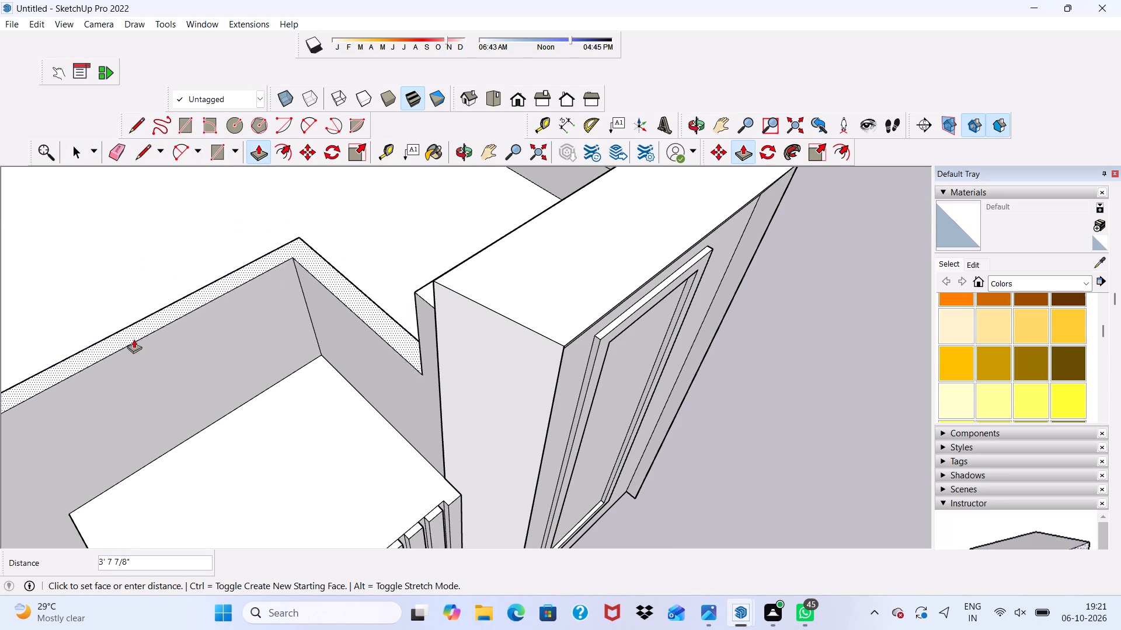
left_click_drag(134, 339, 156, 433)
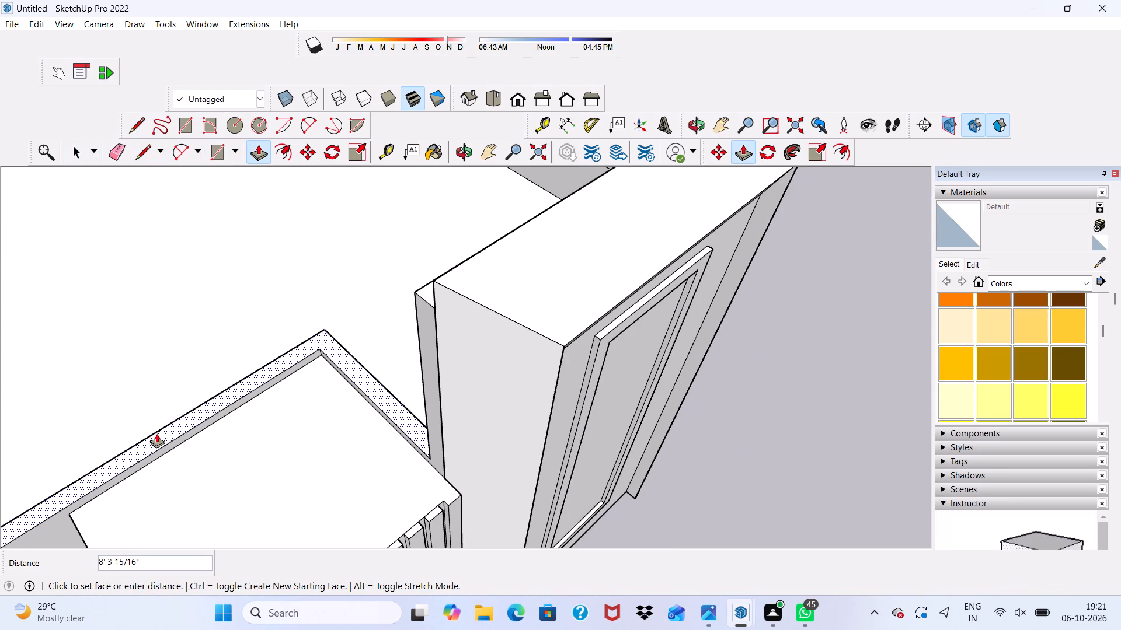
left_click_drag(156, 433, 163, 440)
scroll(110, 376, "down", 2)
scroll(134, 387, "up", 1)
scroll(152, 387, "down", 8)
middle_click_drag(259, 338, 289, 286)
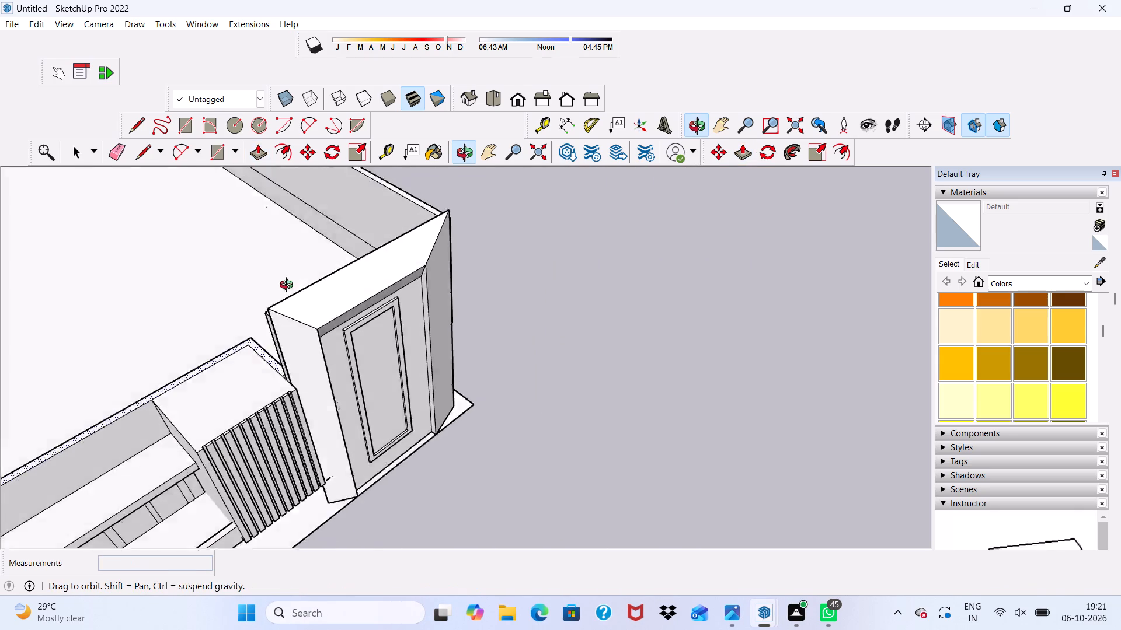
middle_click_drag(289, 286, 295, 174)
key("space")
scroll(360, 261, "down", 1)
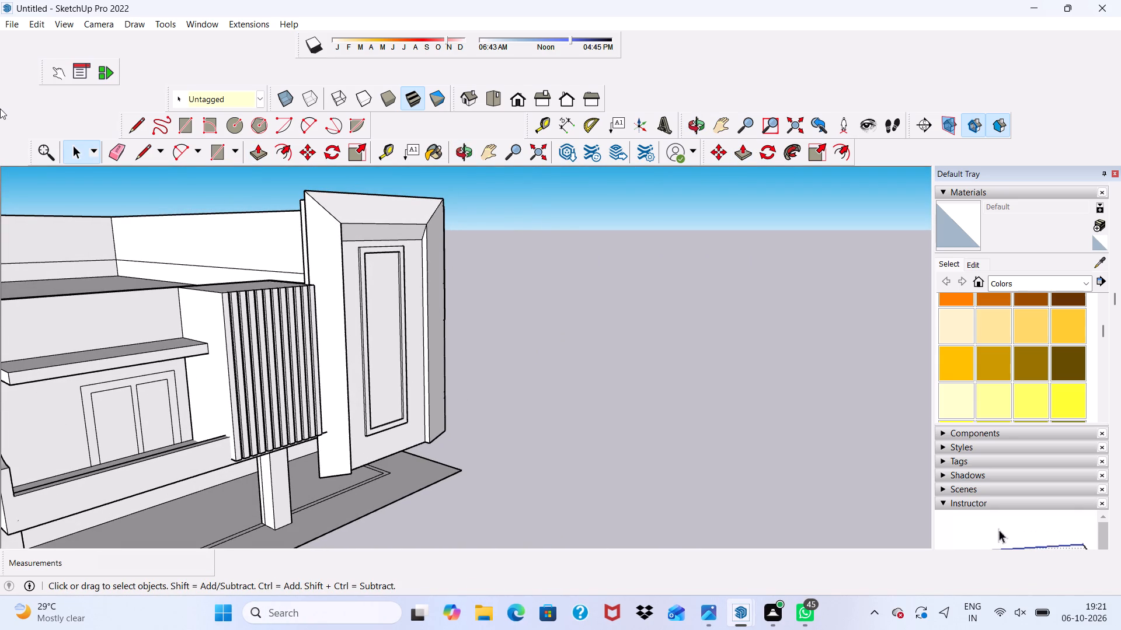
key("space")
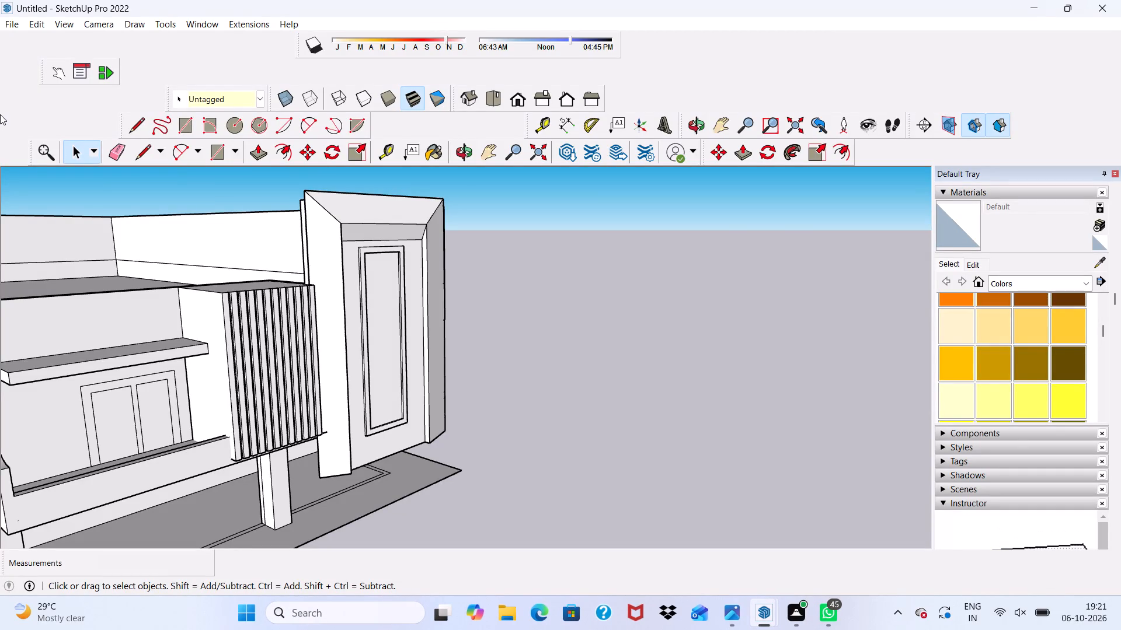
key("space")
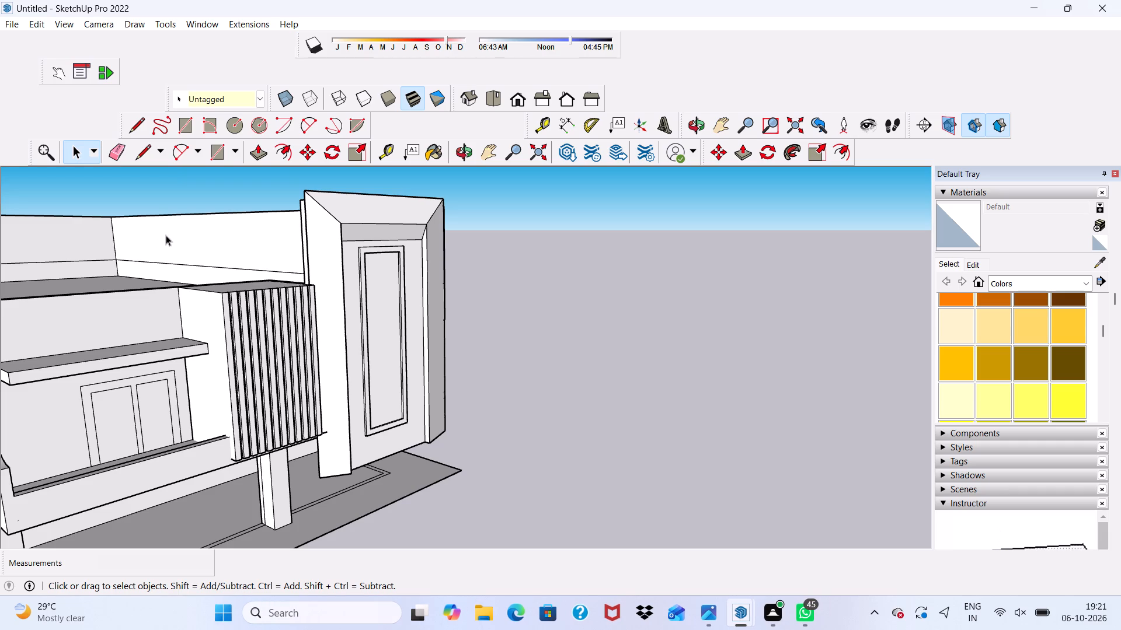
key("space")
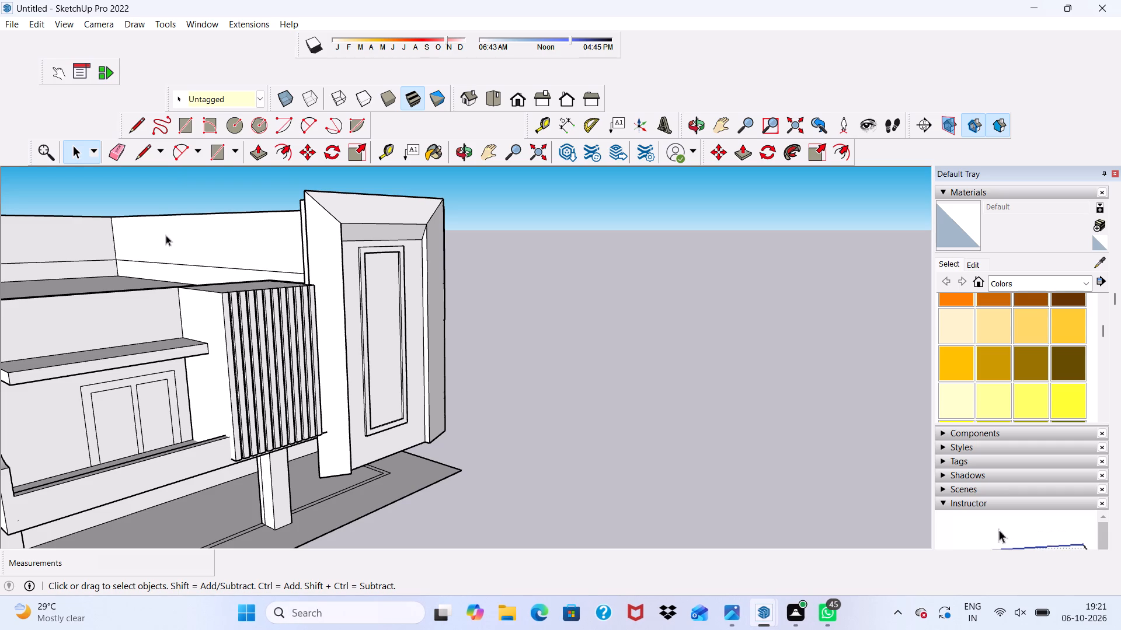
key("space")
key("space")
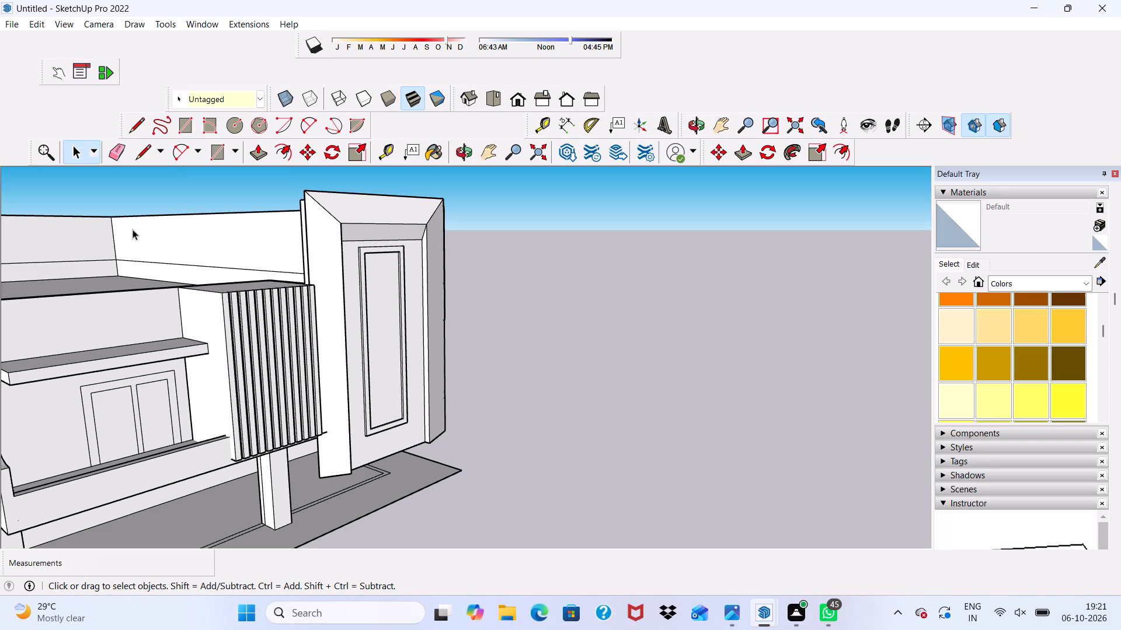
Select the inner face of the raised rear wall, above the horizontal seam.
scroll(221, 253, "down", 4)
middle_click_drag(232, 244, 109, 201)
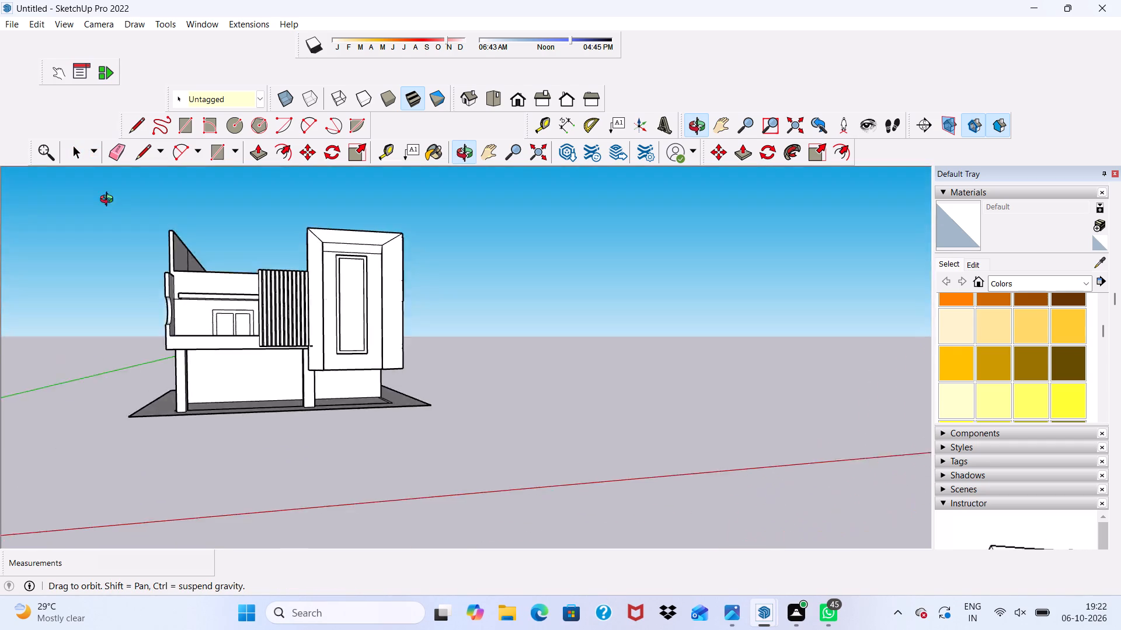
middle_click_drag(109, 201, 129, 223)
scroll(130, 223, "up", 14)
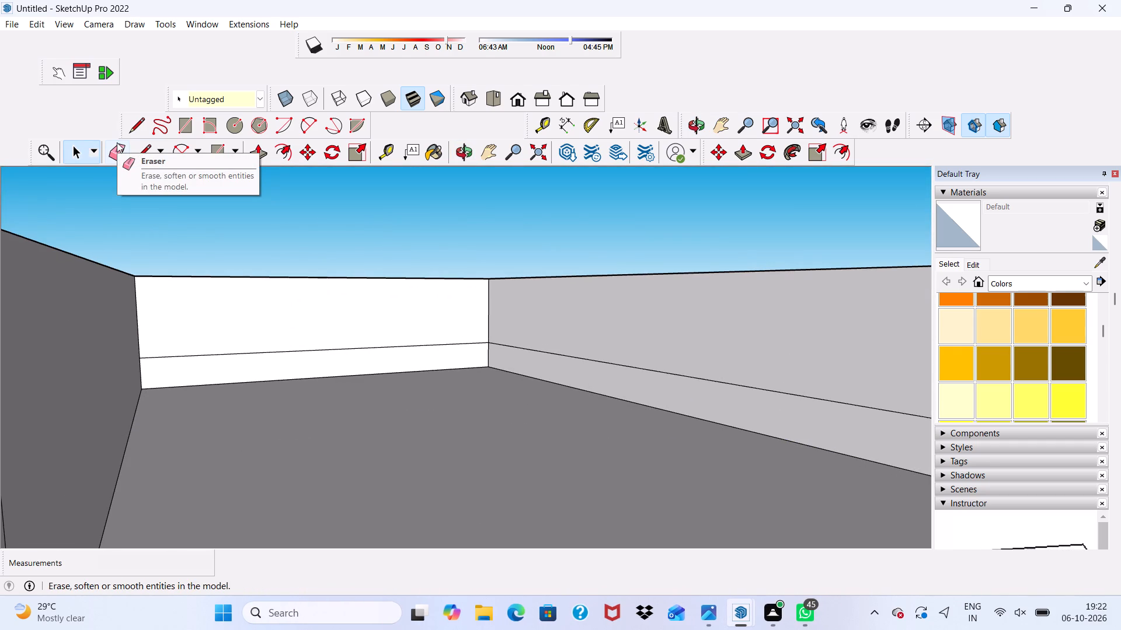
key("space")
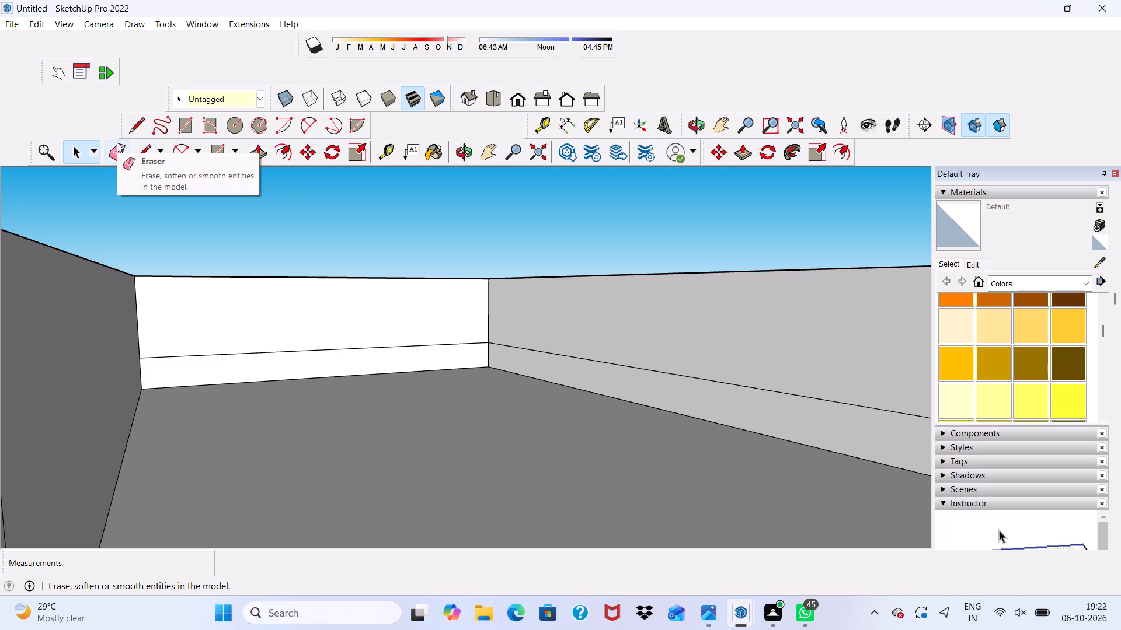
key("space")
key("space")
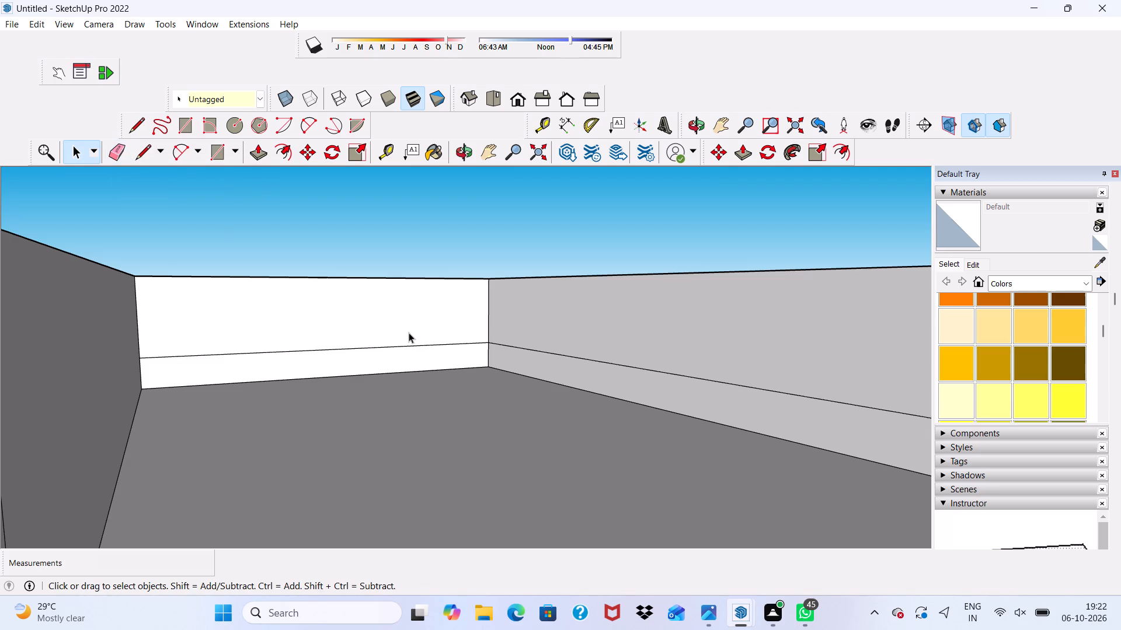
left_click(409, 332)
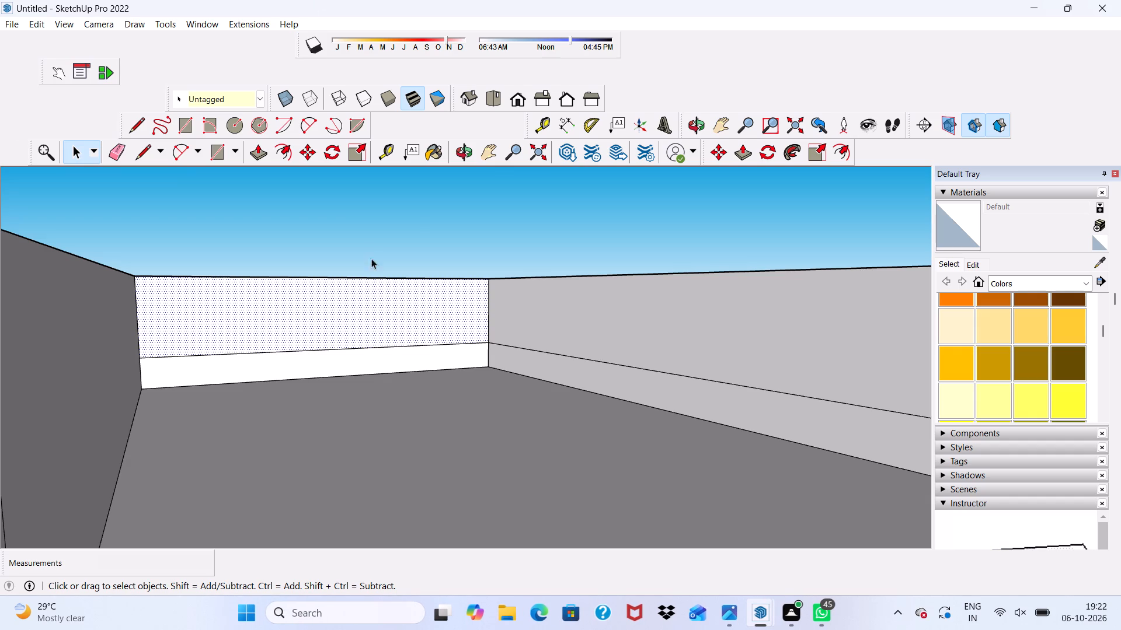
scroll(352, 233, "down", 2)
scroll(352, 233, "up", 1)
scroll(352, 236, "down", 6)
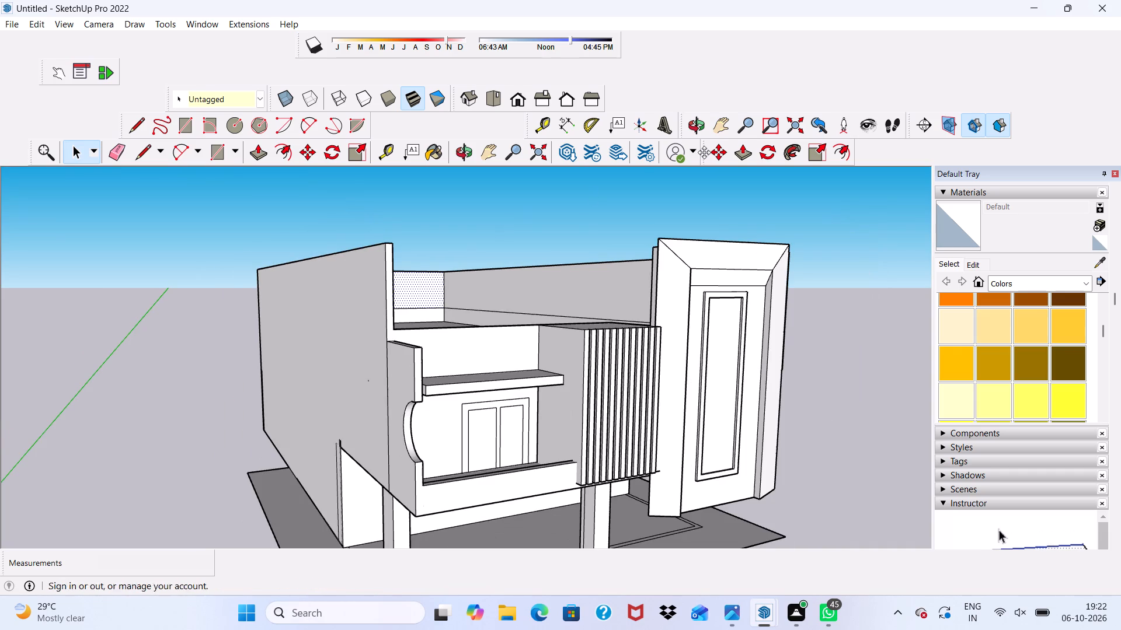
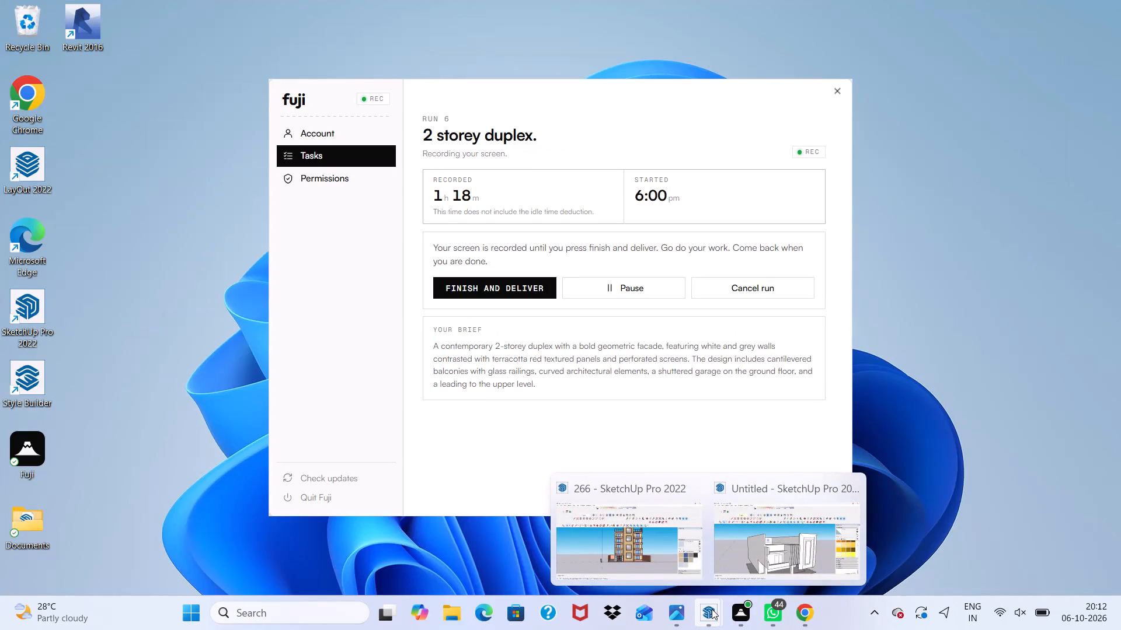
Return to the untitled SketchUp house model and erase both segments of the vertical seam on the long side wall's outer face, behind the curved cut.
left_click(753, 557)
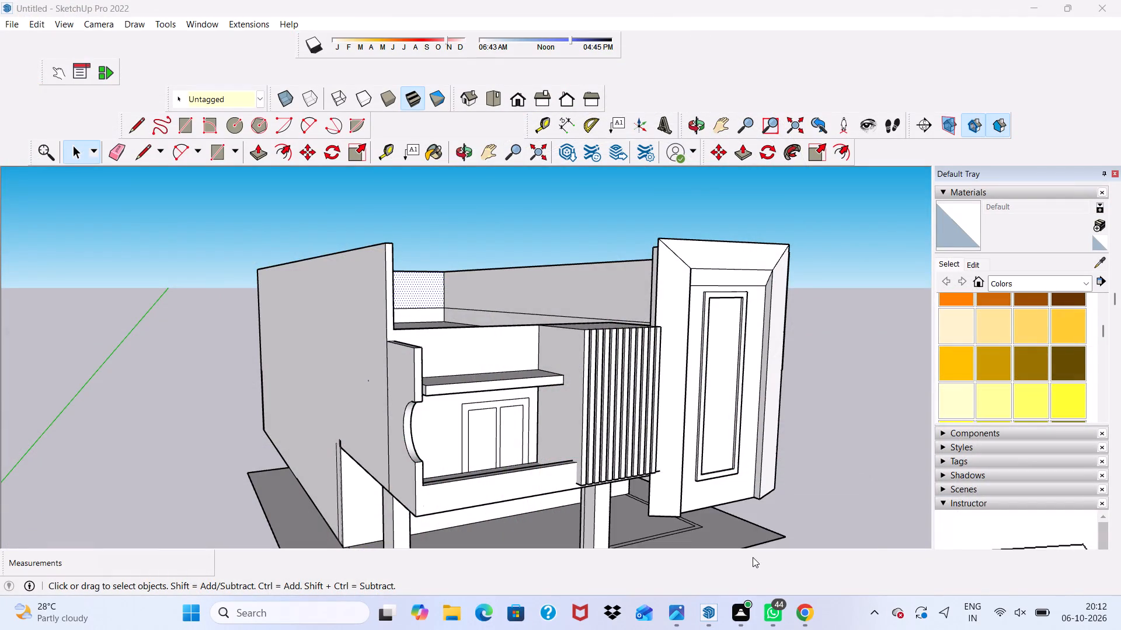
scroll(590, 338, "down", 1)
scroll(590, 338, "up", 1)
scroll(590, 338, "down", 3)
scroll(615, 164, "down", 5)
scroll(573, 391, "up", 6)
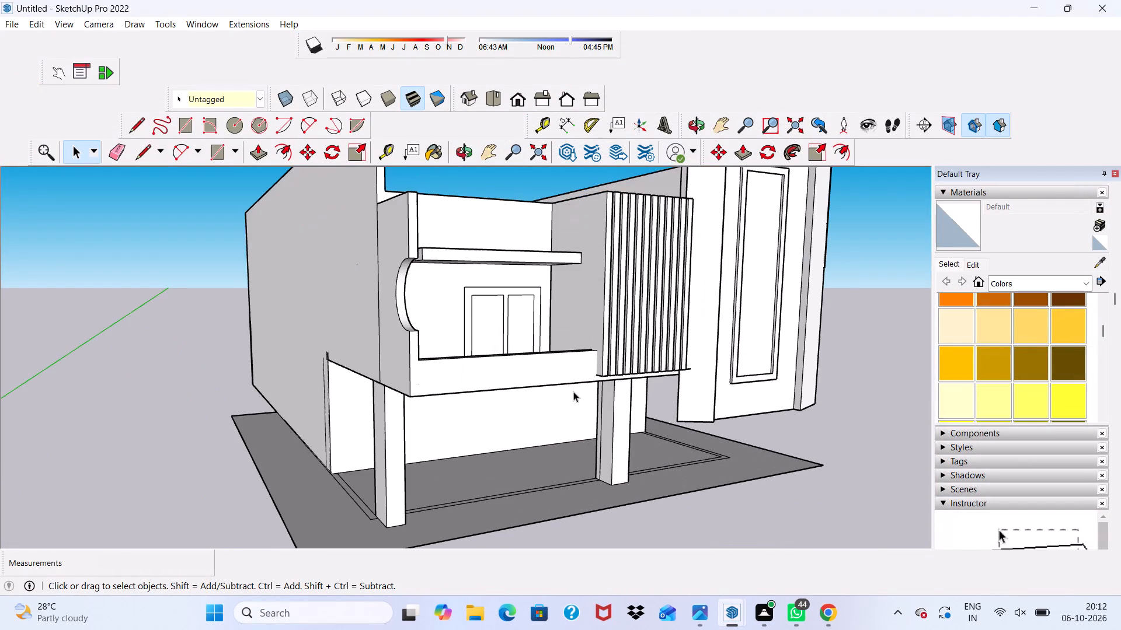
middle_click_drag(573, 391, 699, 443)
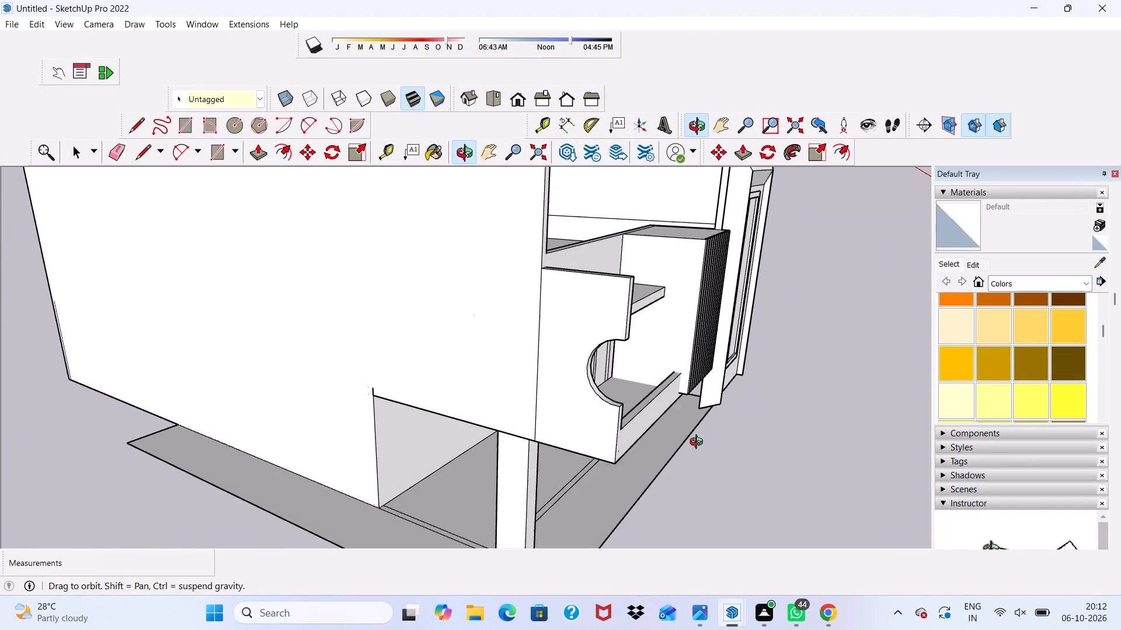
middle_click_drag(699, 443, 699, 444)
scroll(508, 411, "up", 2)
left_click(126, 148)
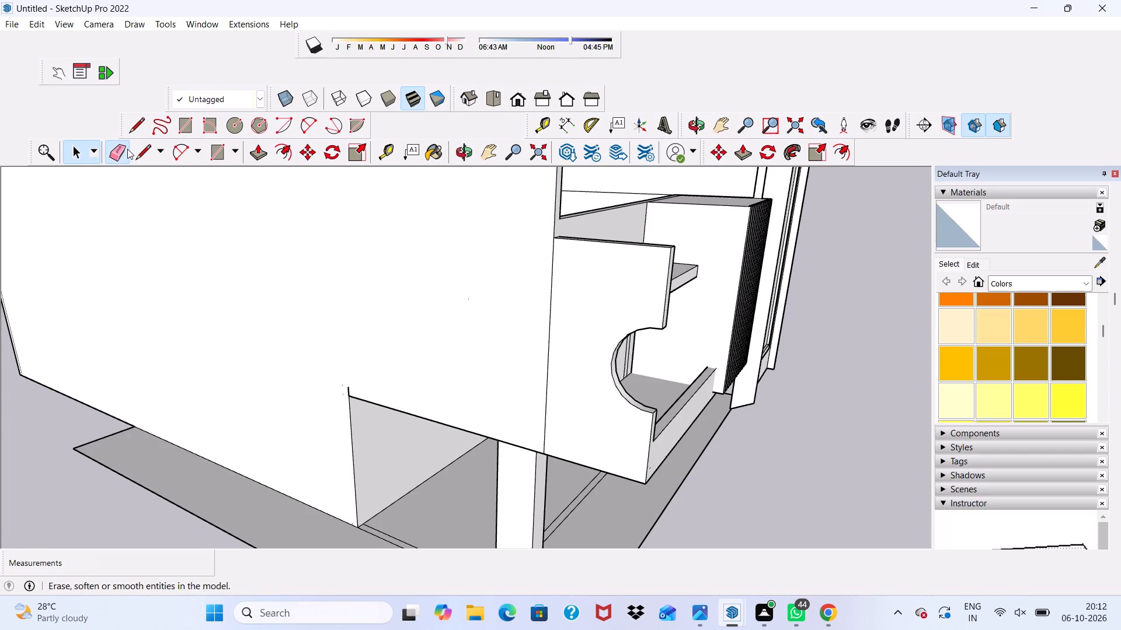
left_click(549, 346)
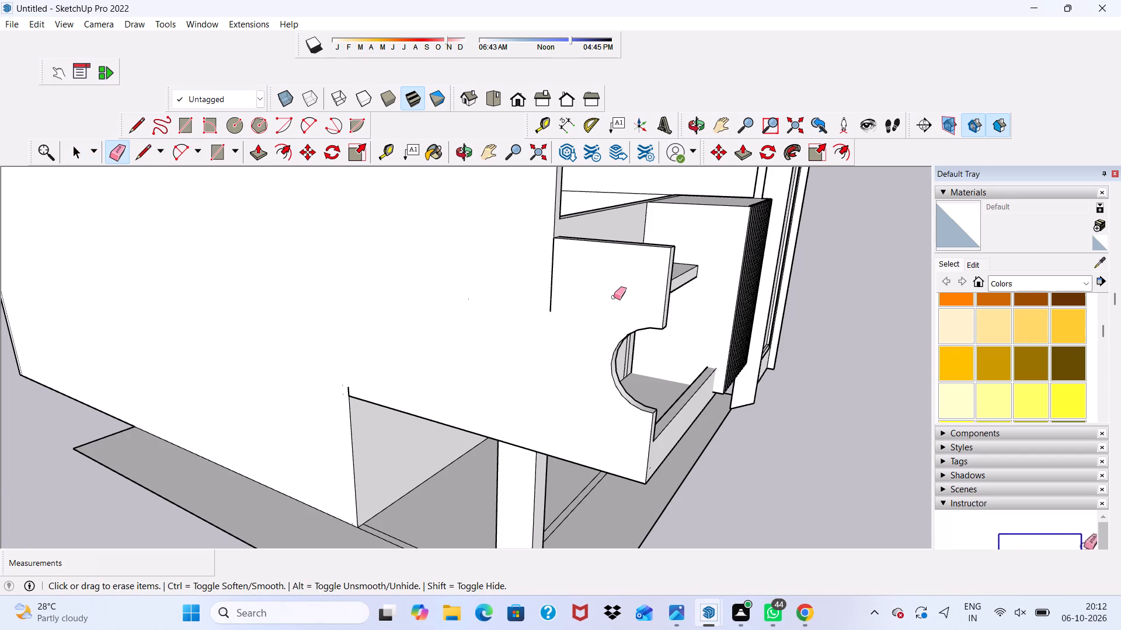
scroll(609, 295, "up", 3)
left_click(534, 281)
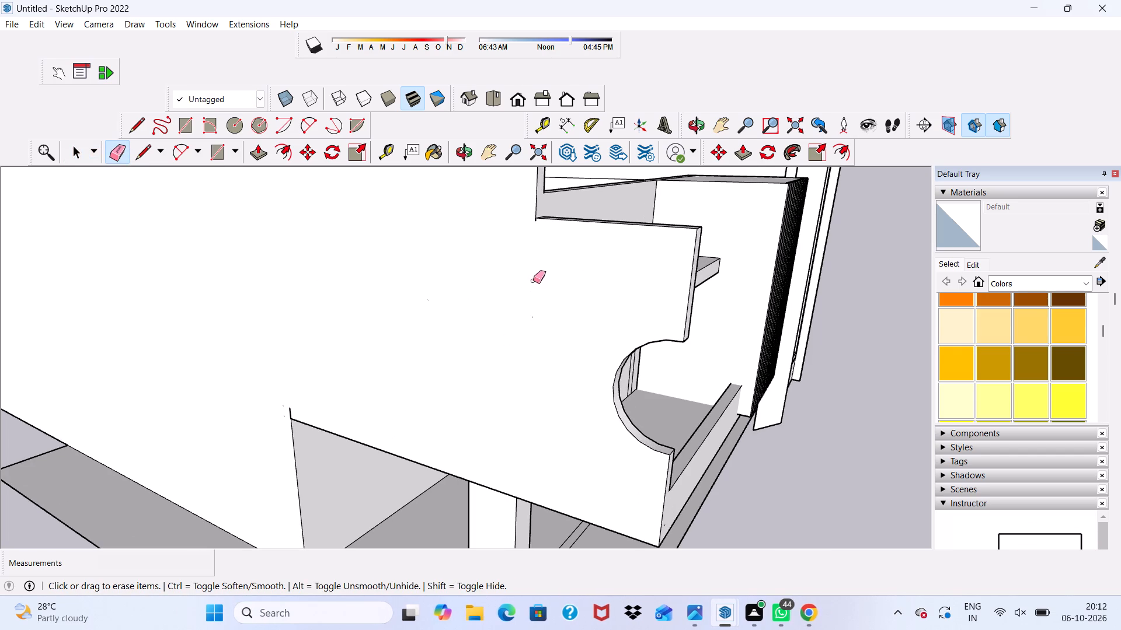
Examine the long side wall's outer face and its stepped front end around the curved cut.
scroll(530, 281, "down", 4)
scroll(530, 281, "up", 1)
scroll(530, 281, "down", 1)
middle_click_drag(576, 292, 412, 218)
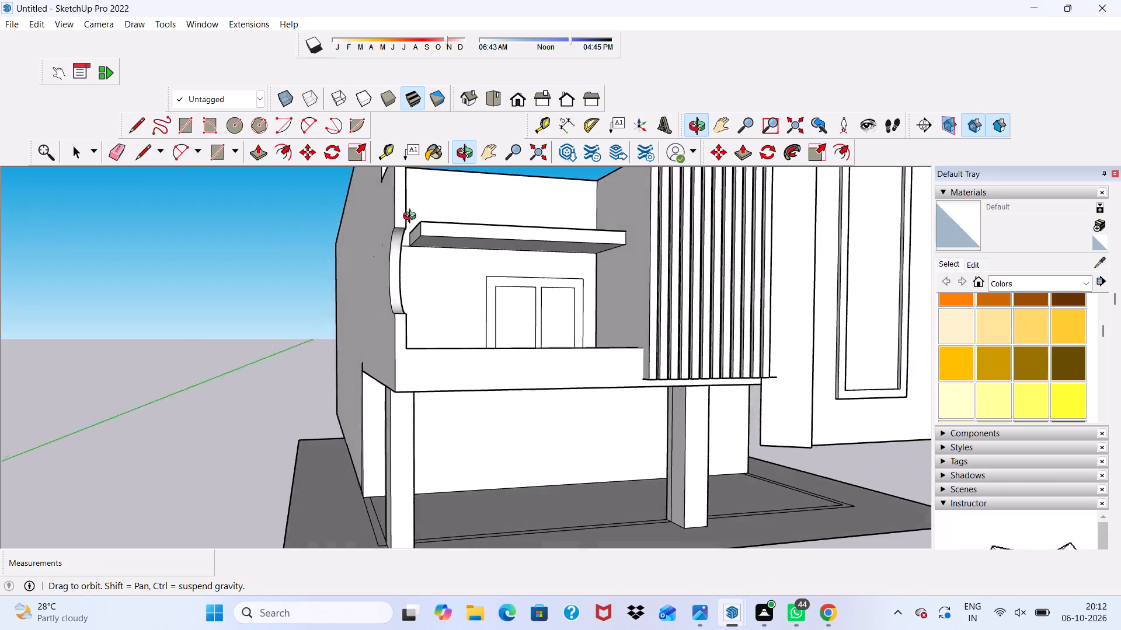
middle_click_drag(412, 218, 533, 261)
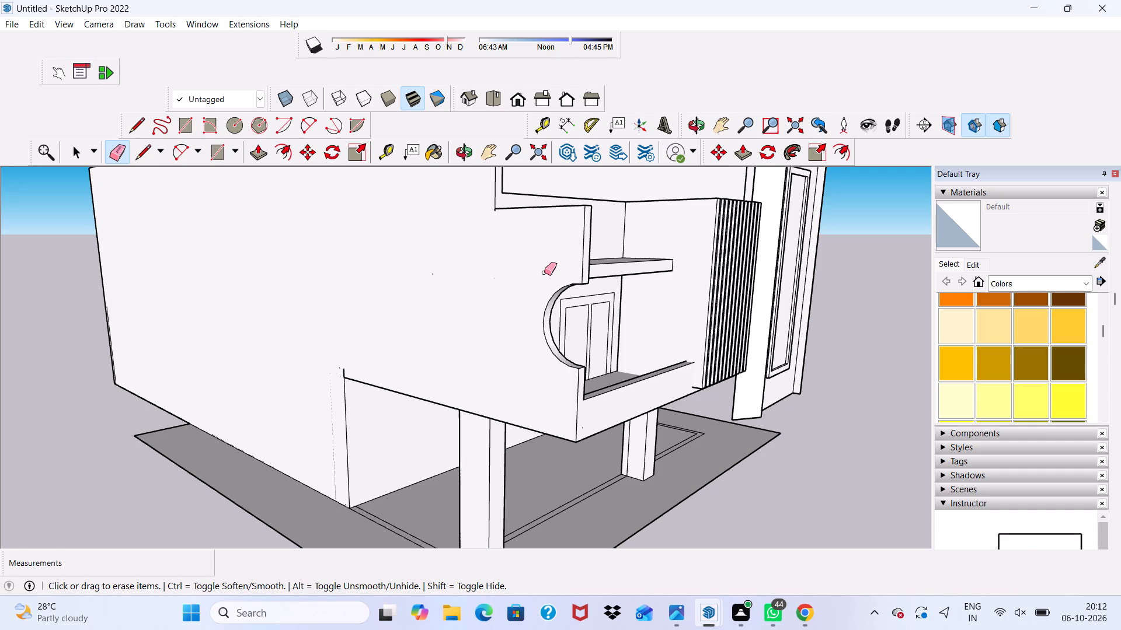
scroll(548, 414, "down", 2)
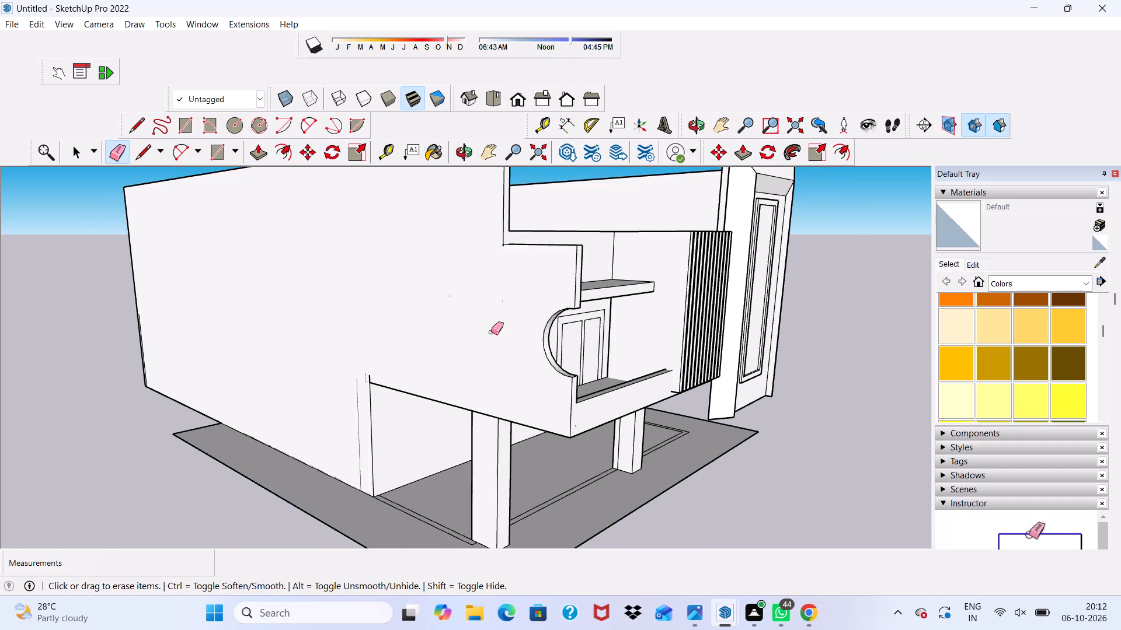
scroll(541, 248, "up", 4)
scroll(528, 323, "up", 1)
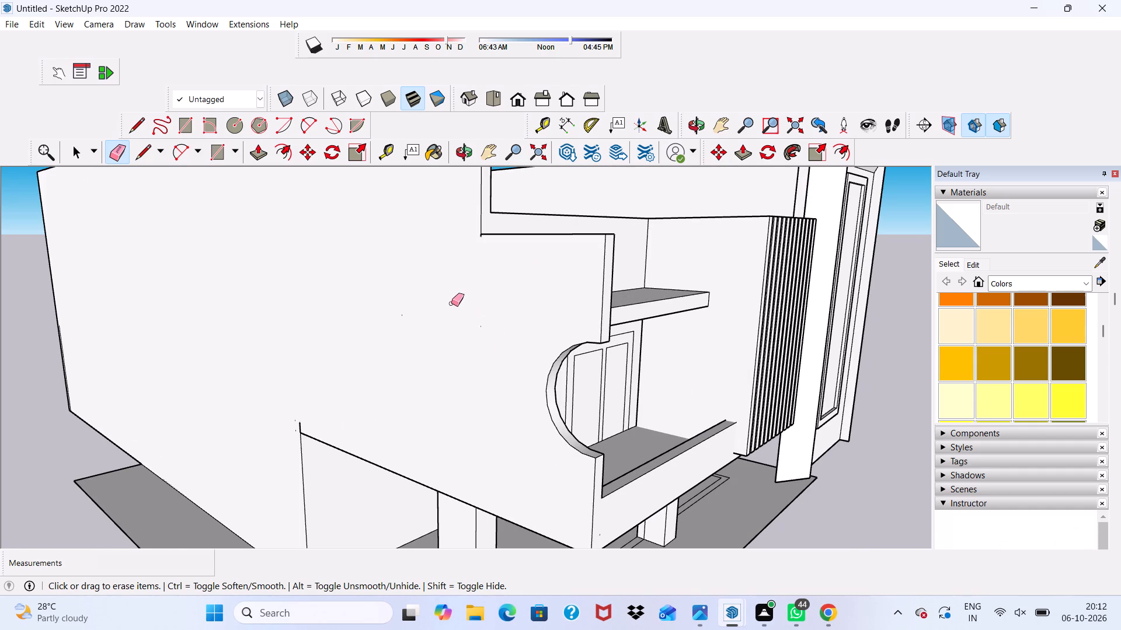
key("space")
key("b")
scroll(500, 315, "down", 7)
middle_click_drag(495, 313, 693, 333)
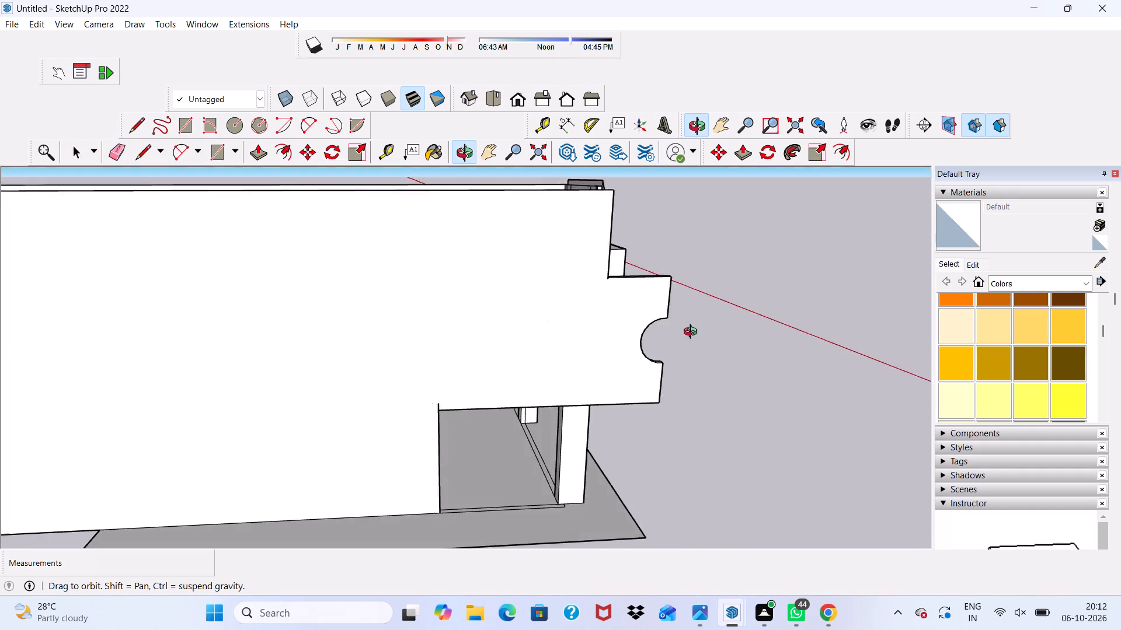
middle_click_drag(693, 333, 632, 305)
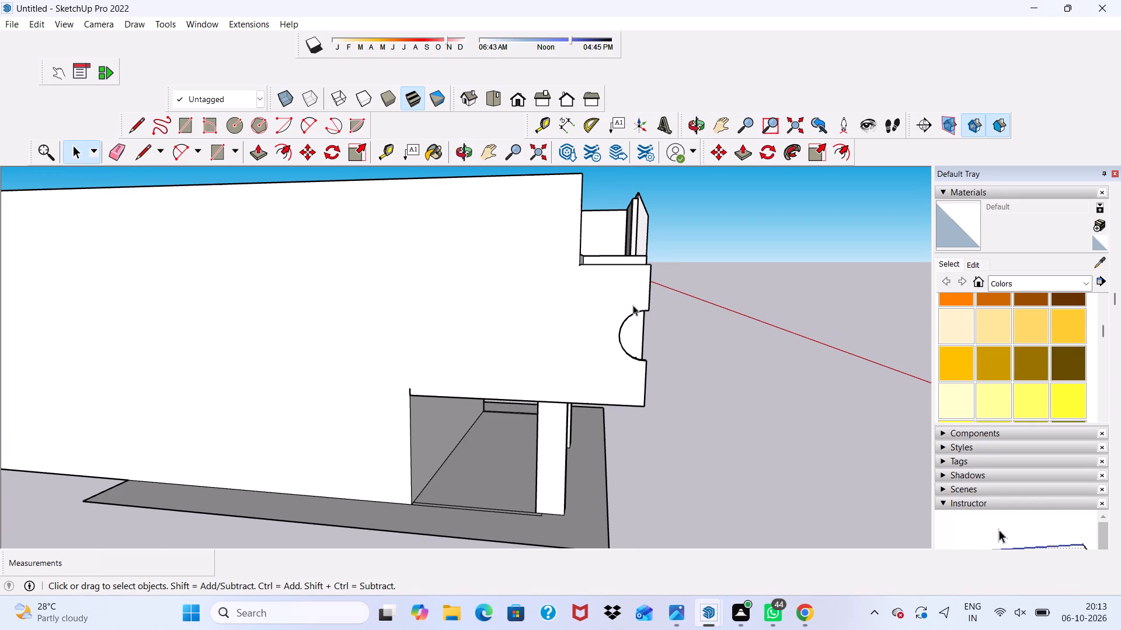
scroll(633, 305, "down", 3)
scroll(559, 345, "up", 4)
scroll(507, 346, "down", 1)
middle_click_drag(507, 346, 516, 350)
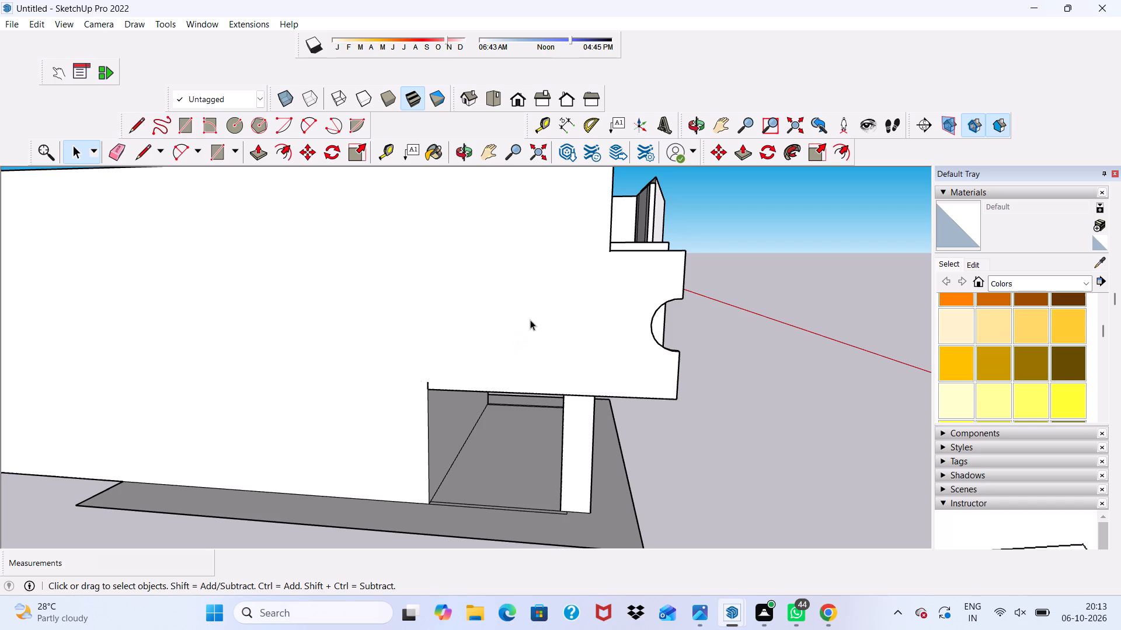
scroll(531, 318, "up", 4)
scroll(531, 318, "down", 1)
middle_click_drag(532, 318, 603, 318)
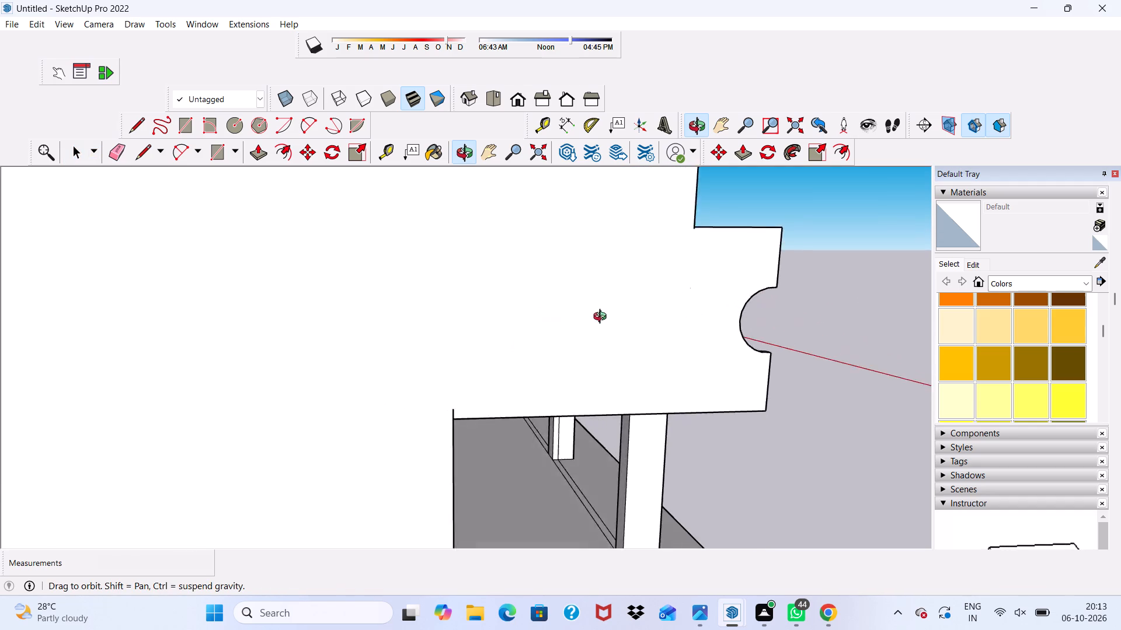
middle_click_drag(603, 318, 583, 341)
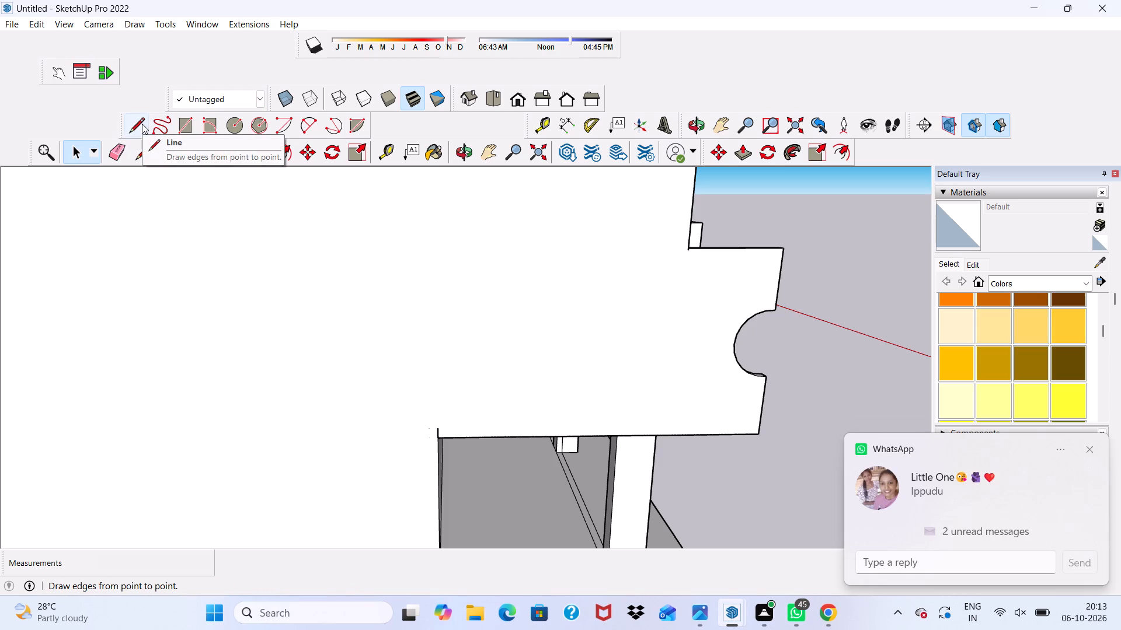
scroll(440, 268, "down", 5)
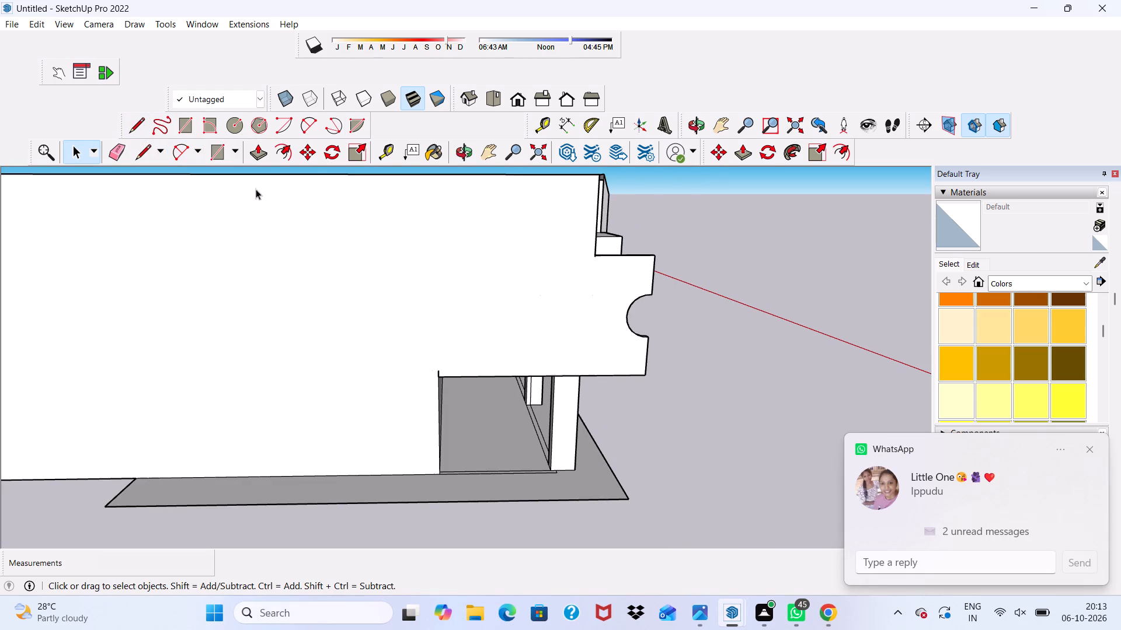
scroll(183, 132, "down", 1)
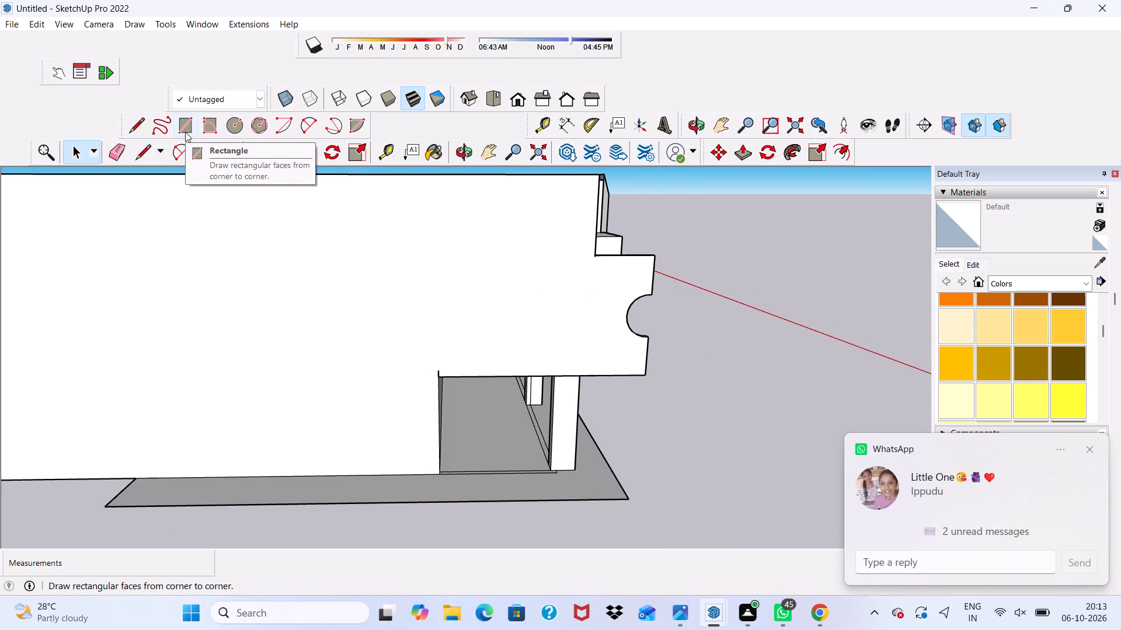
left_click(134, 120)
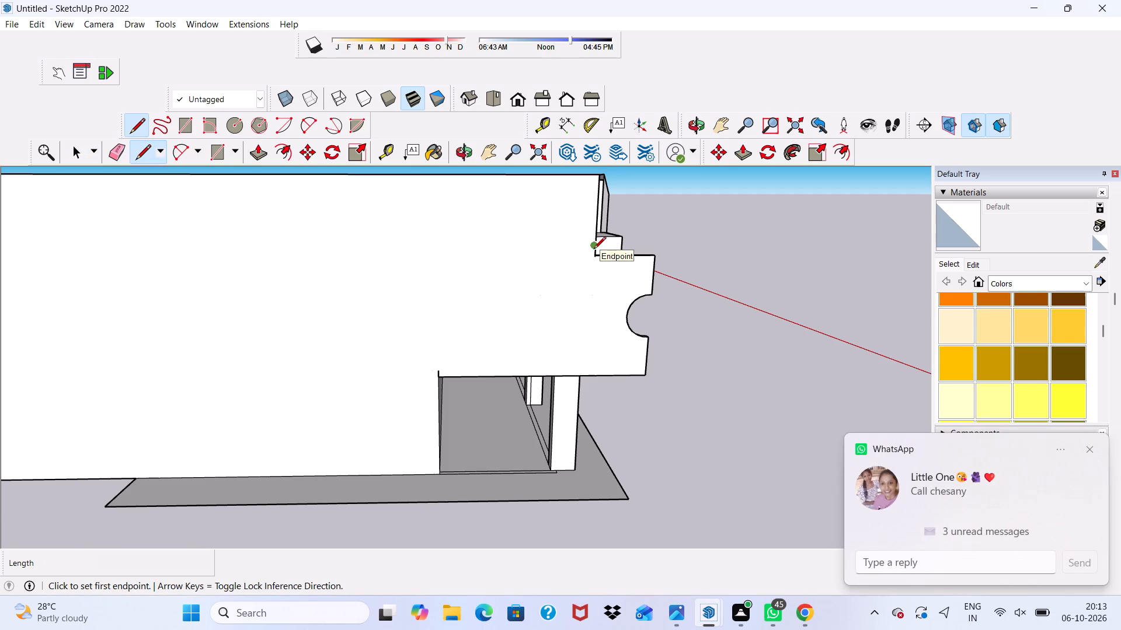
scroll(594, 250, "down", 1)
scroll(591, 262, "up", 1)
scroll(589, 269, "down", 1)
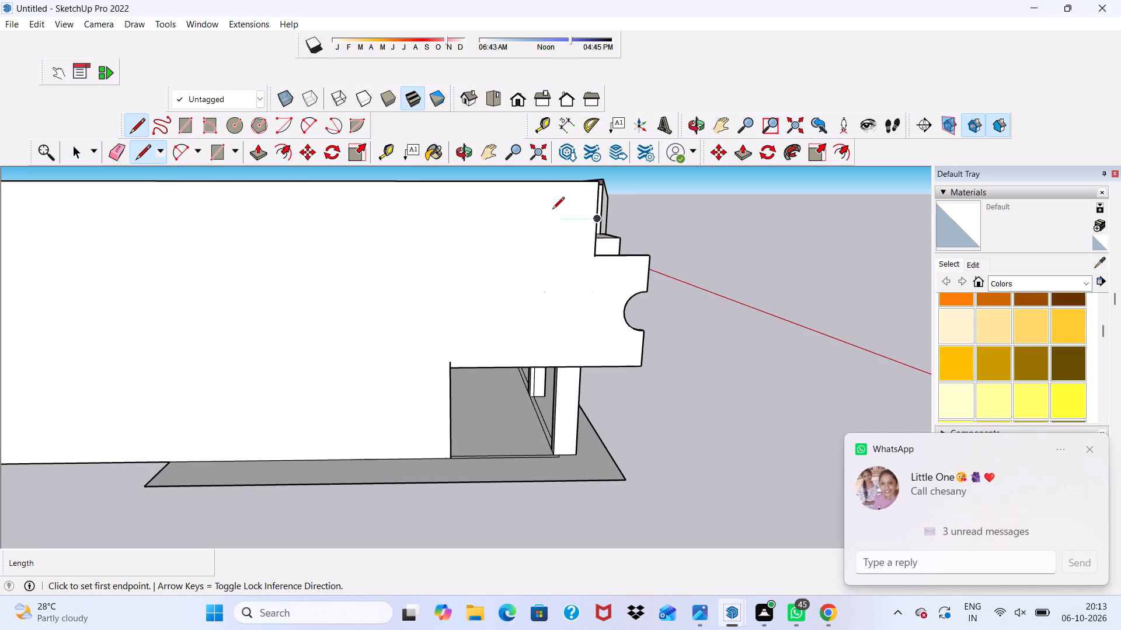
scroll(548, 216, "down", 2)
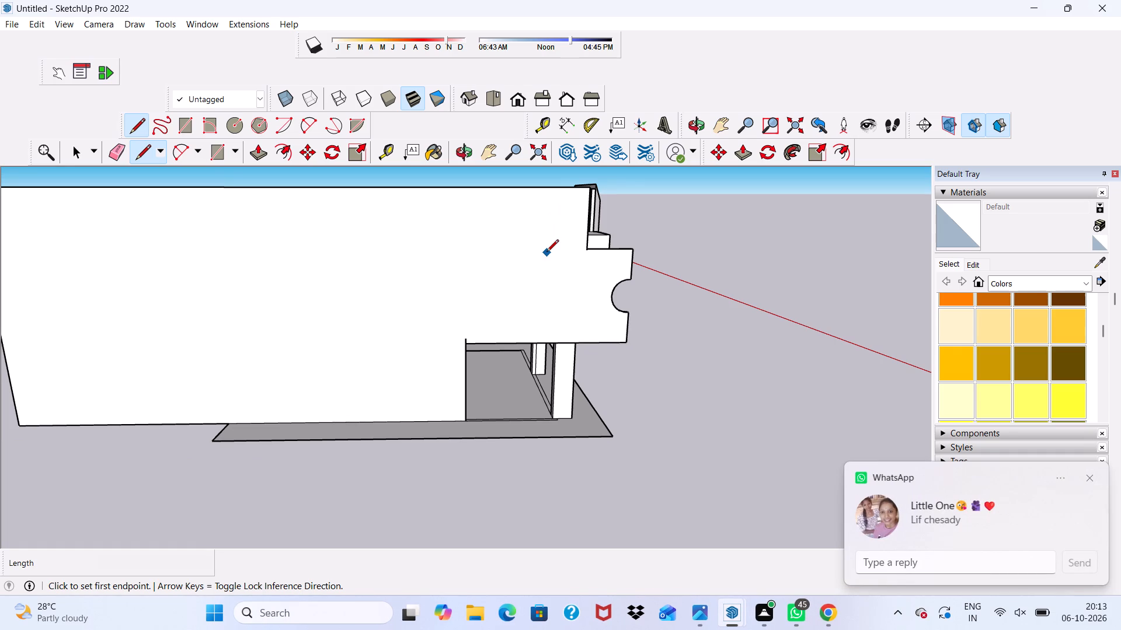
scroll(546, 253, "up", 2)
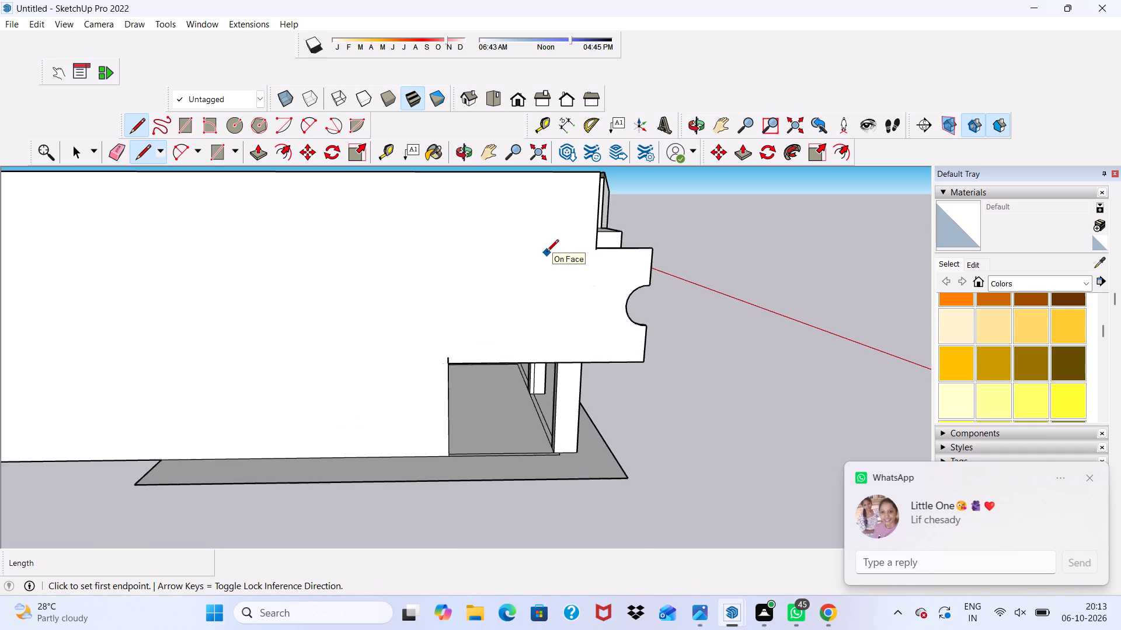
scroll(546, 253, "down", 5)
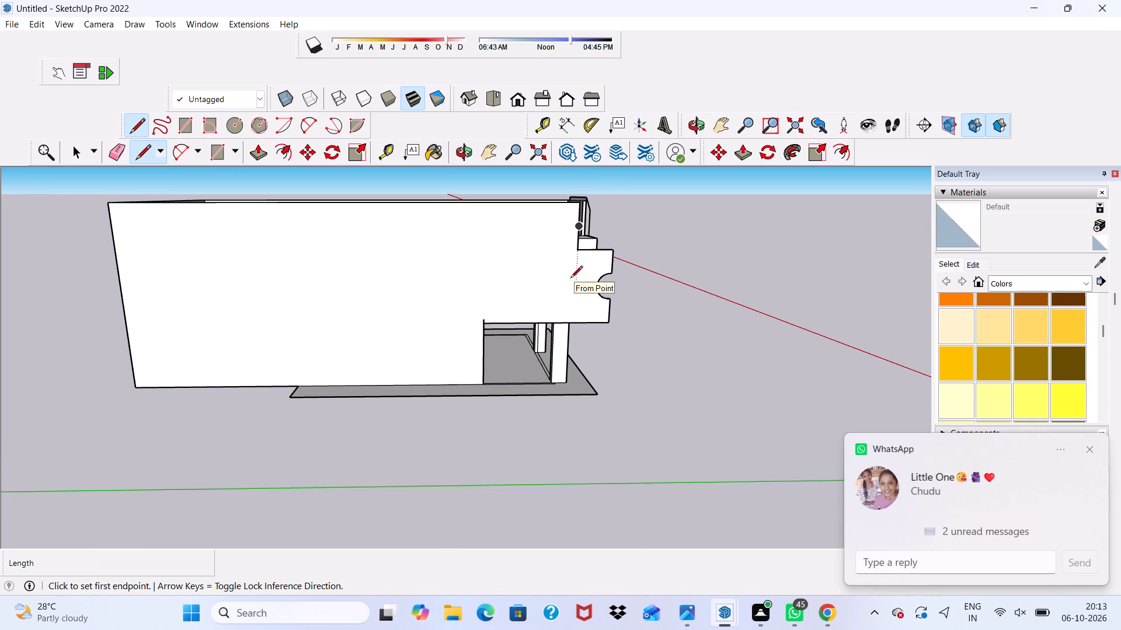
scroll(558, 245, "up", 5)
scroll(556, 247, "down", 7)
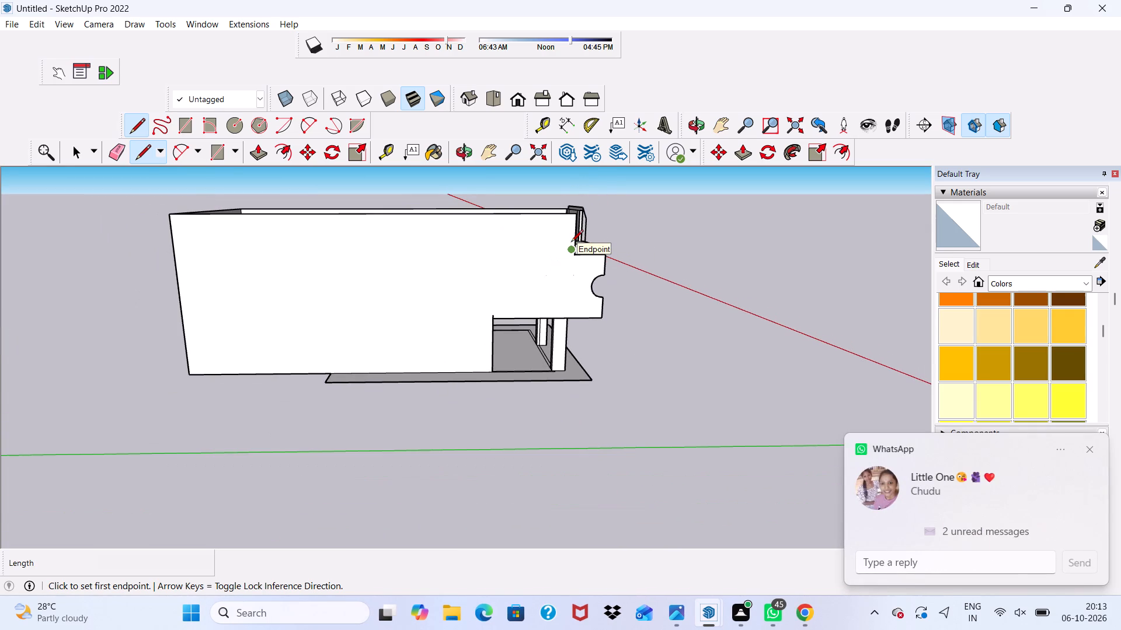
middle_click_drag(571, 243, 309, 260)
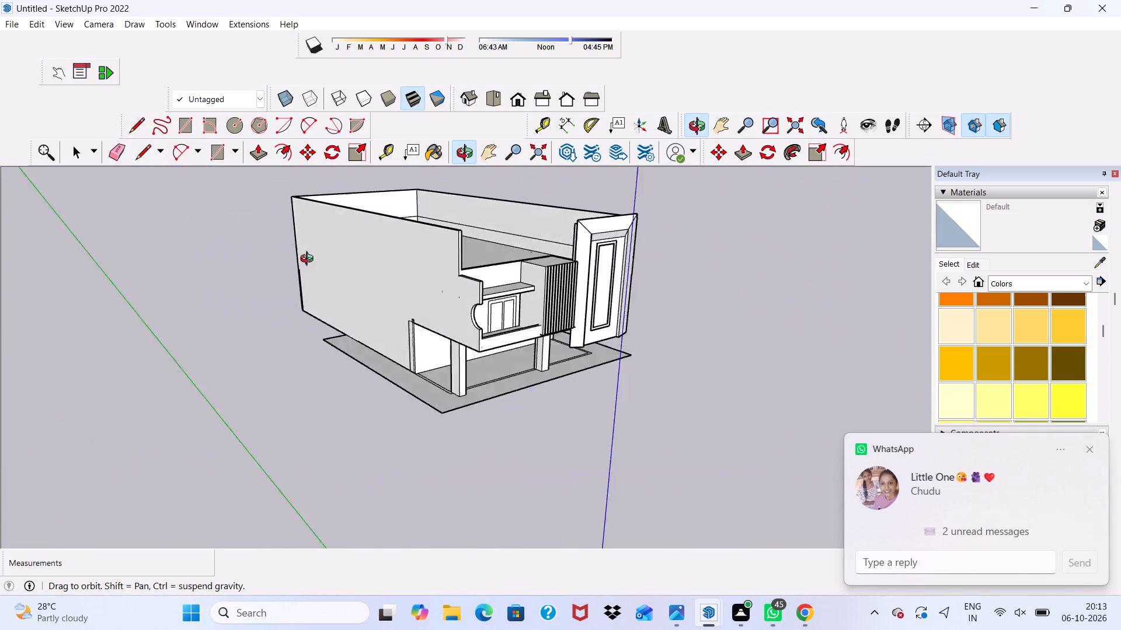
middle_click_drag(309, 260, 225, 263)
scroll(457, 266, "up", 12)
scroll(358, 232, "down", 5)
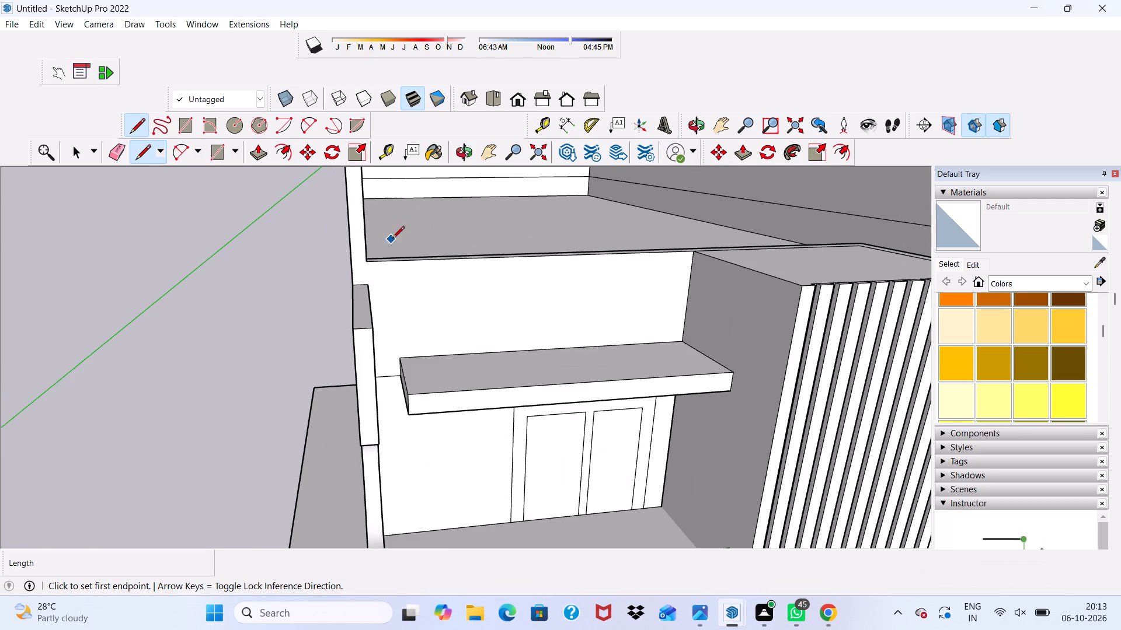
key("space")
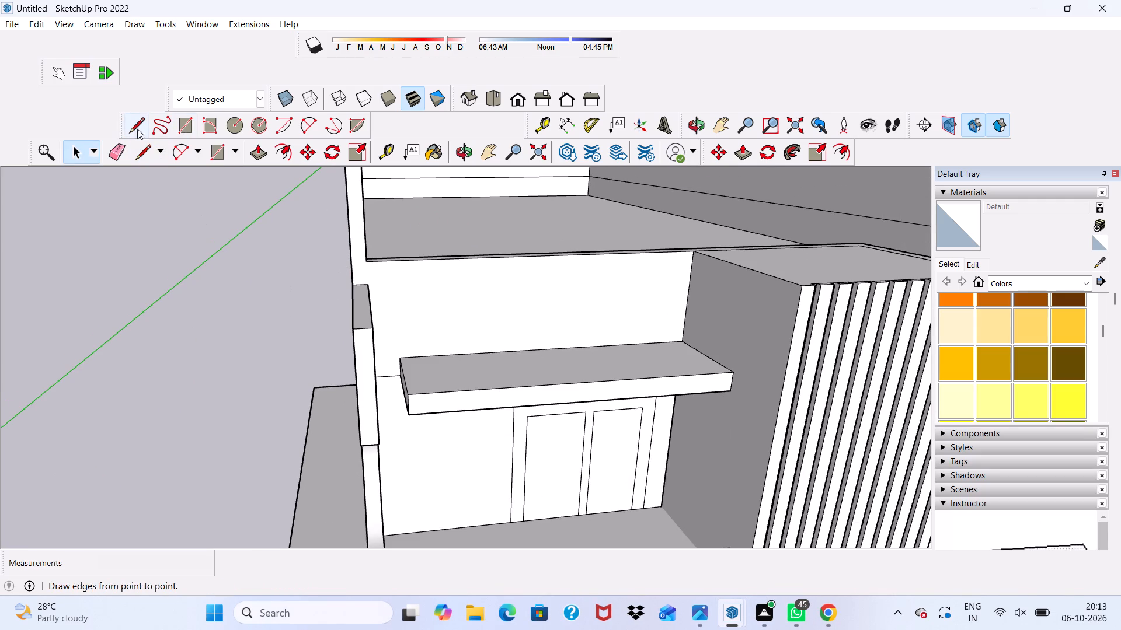
Draw a line about 1' 2" long down the raised side wall's end face, from the front wall's top corner to the curved-cut wall's top.
scroll(116, 132, "down", 5)
scroll(211, 246, "down", 2)
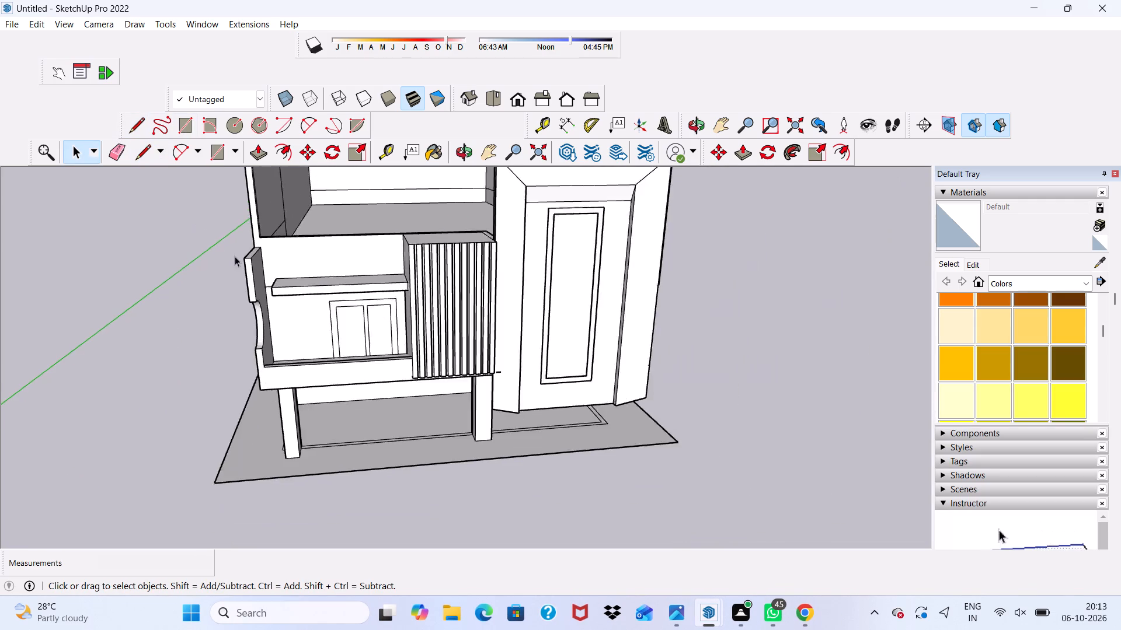
scroll(235, 256, "down", 1)
middle_click_drag(238, 258, 358, 271)
scroll(304, 232, "up", 4)
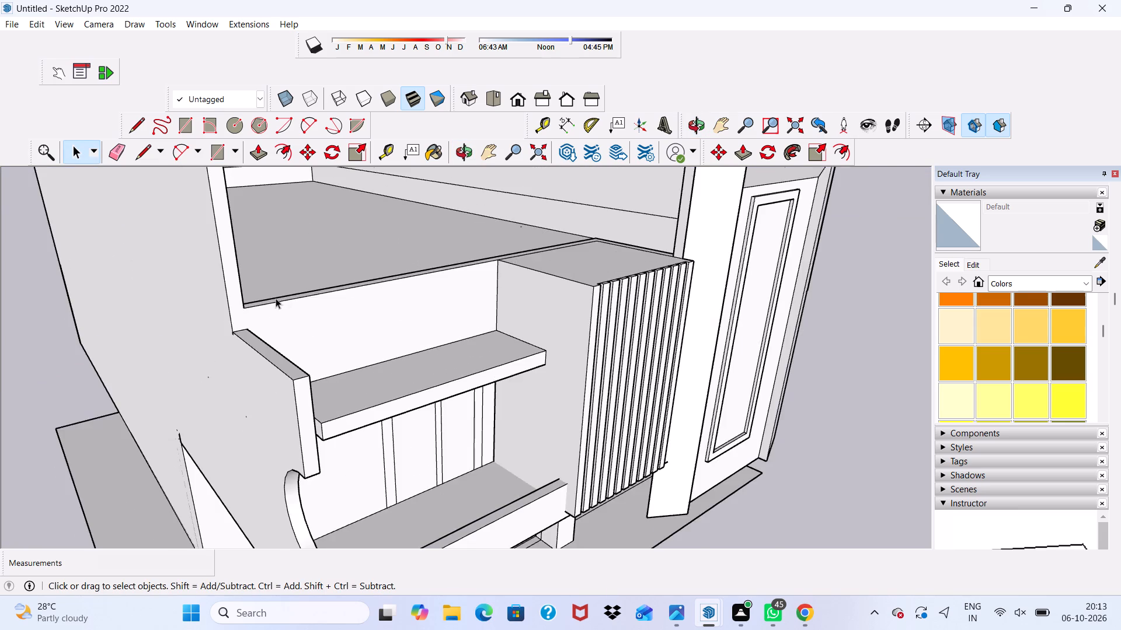
scroll(276, 299, "up", 3)
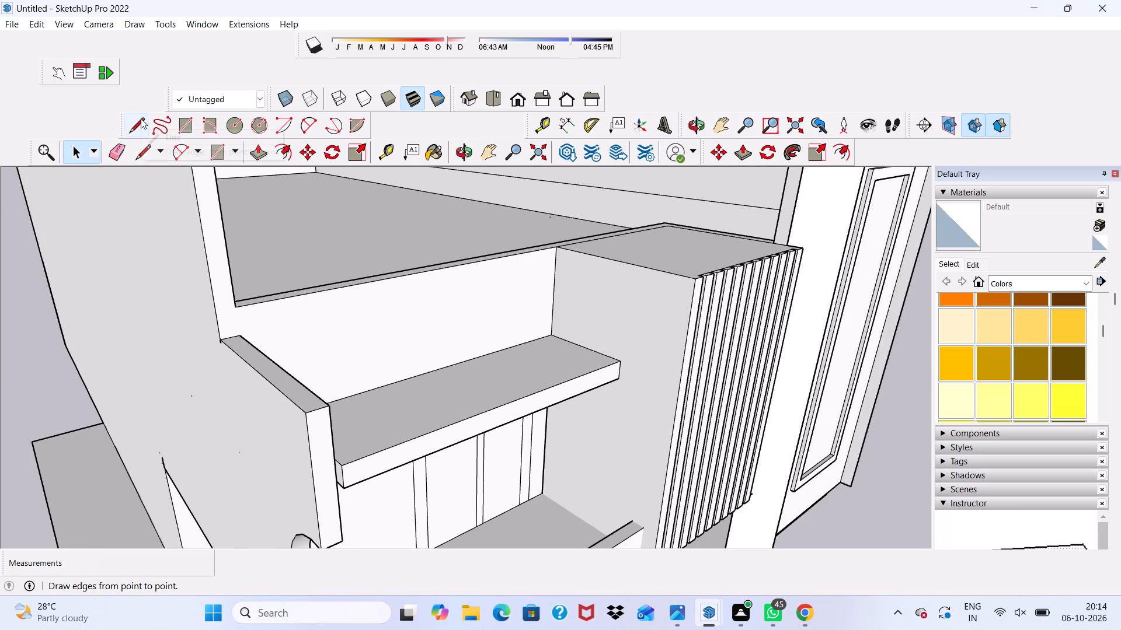
left_click(141, 118)
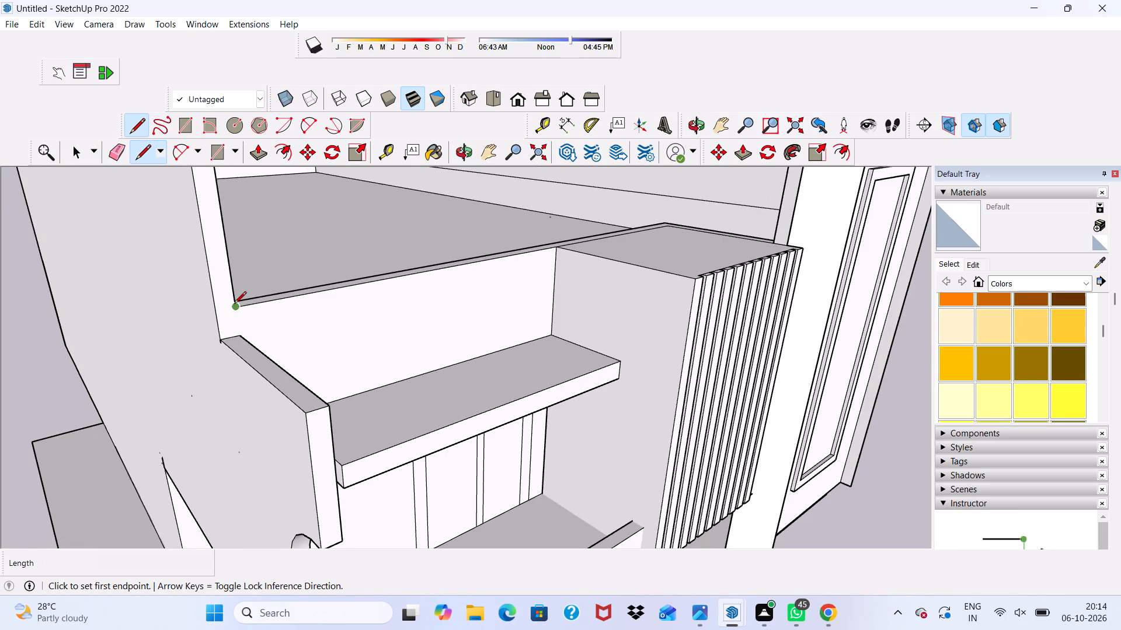
left_click(234, 304)
left_click(239, 333)
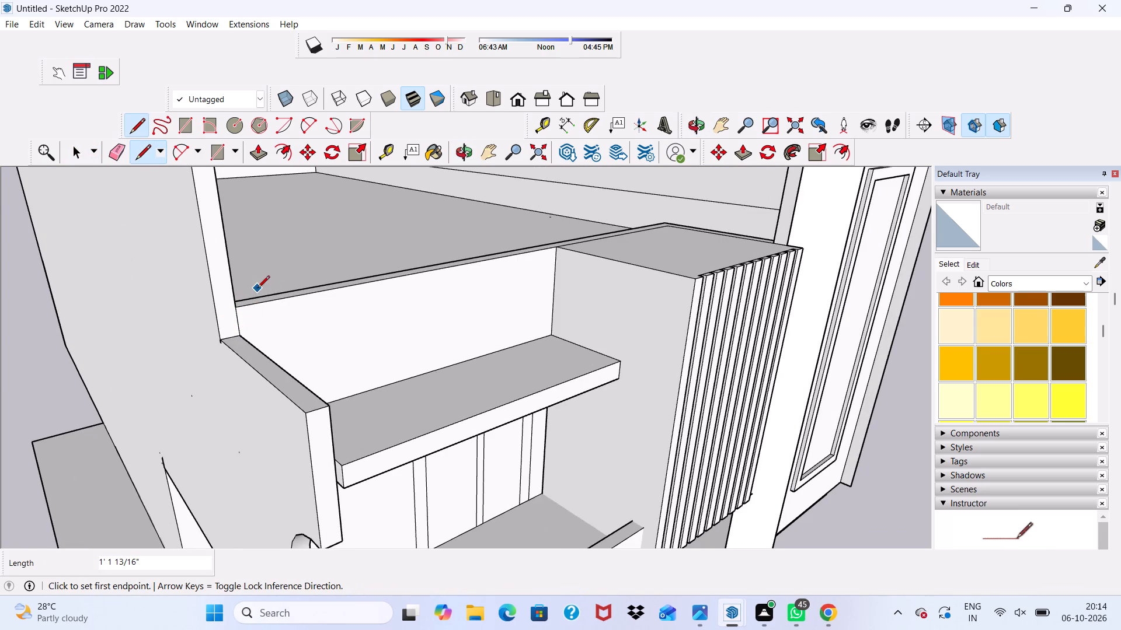
key("space")
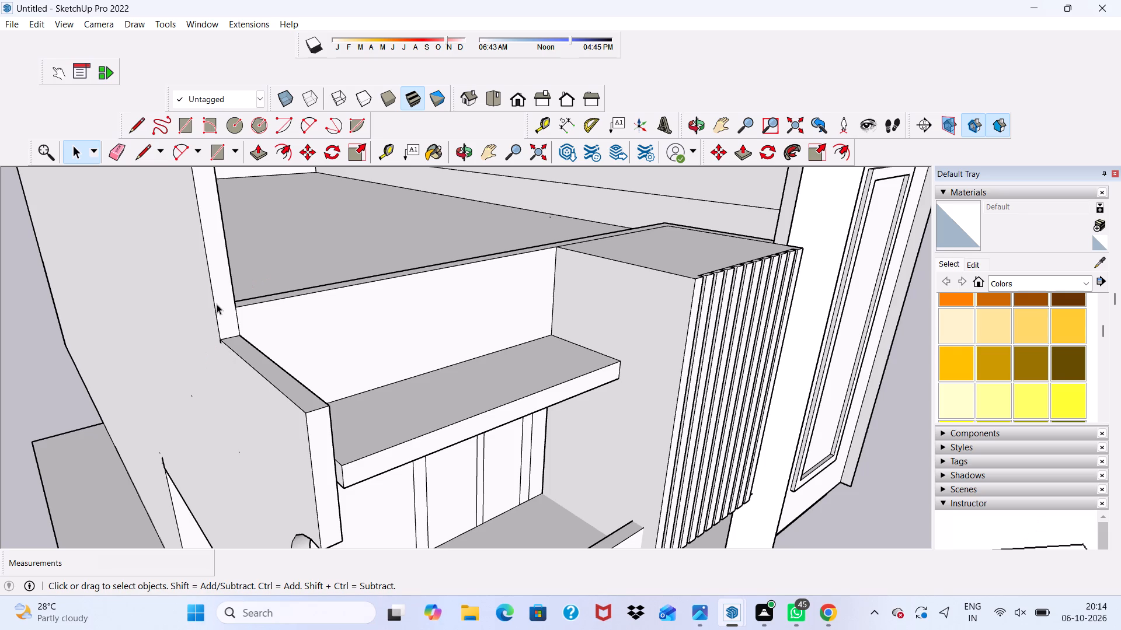
Extend the raised side wall's end face forward 12' 7 3/8" with Push/Pull, above the curved-cut wall.
left_click(217, 298)
left_click(255, 154)
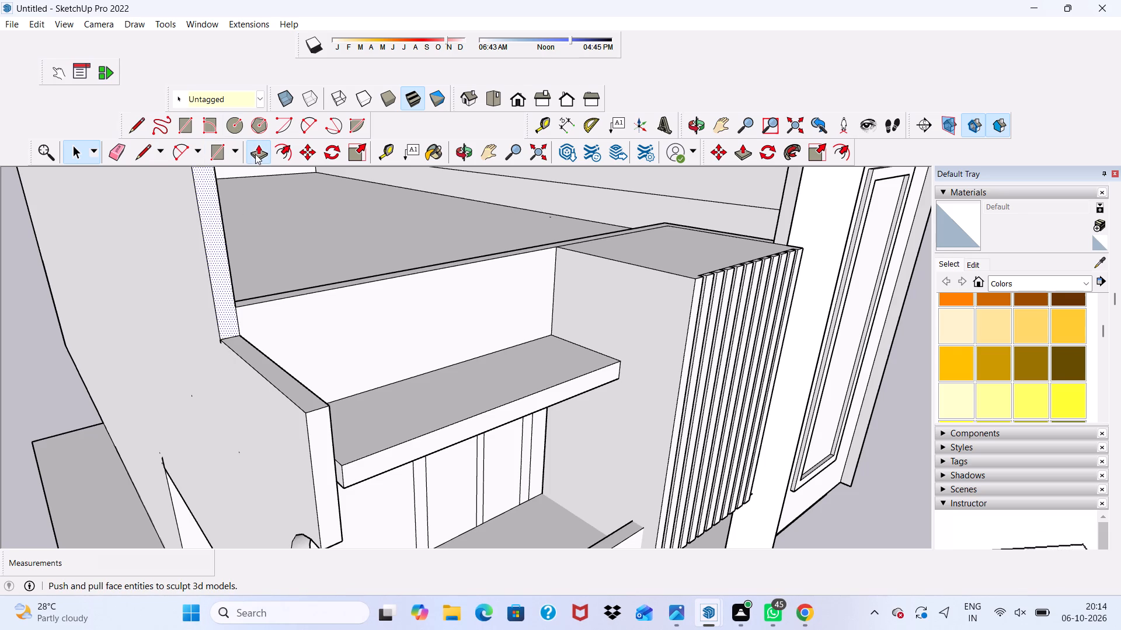
left_click(215, 247)
scroll(249, 289, "down", 3)
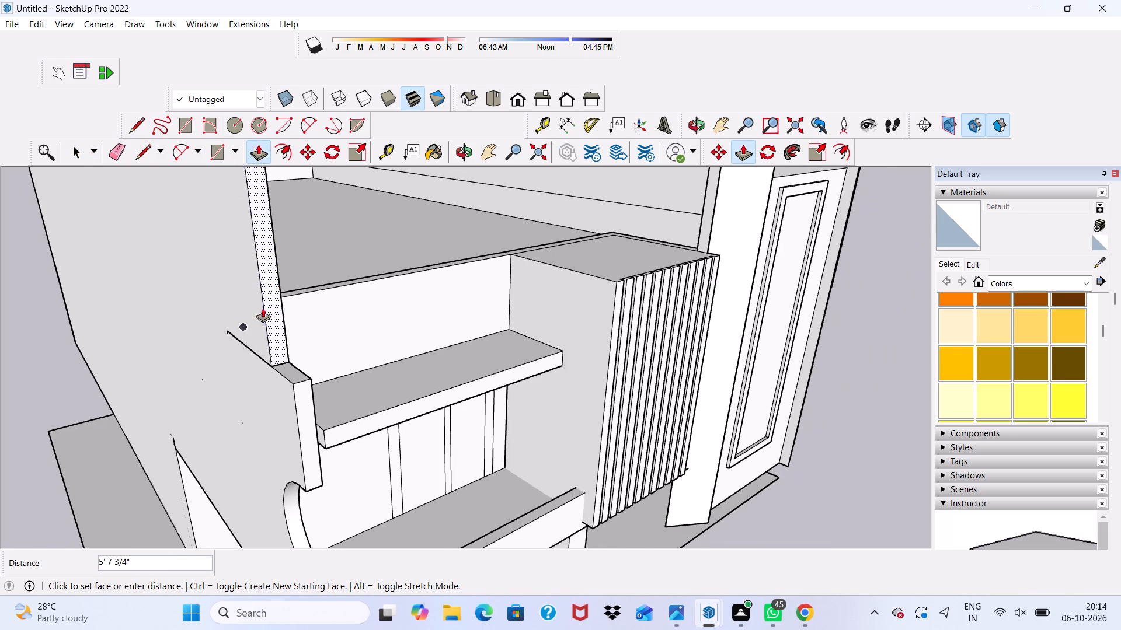
scroll(295, 328, "down", 3)
middle_click_drag(337, 363, 284, 277)
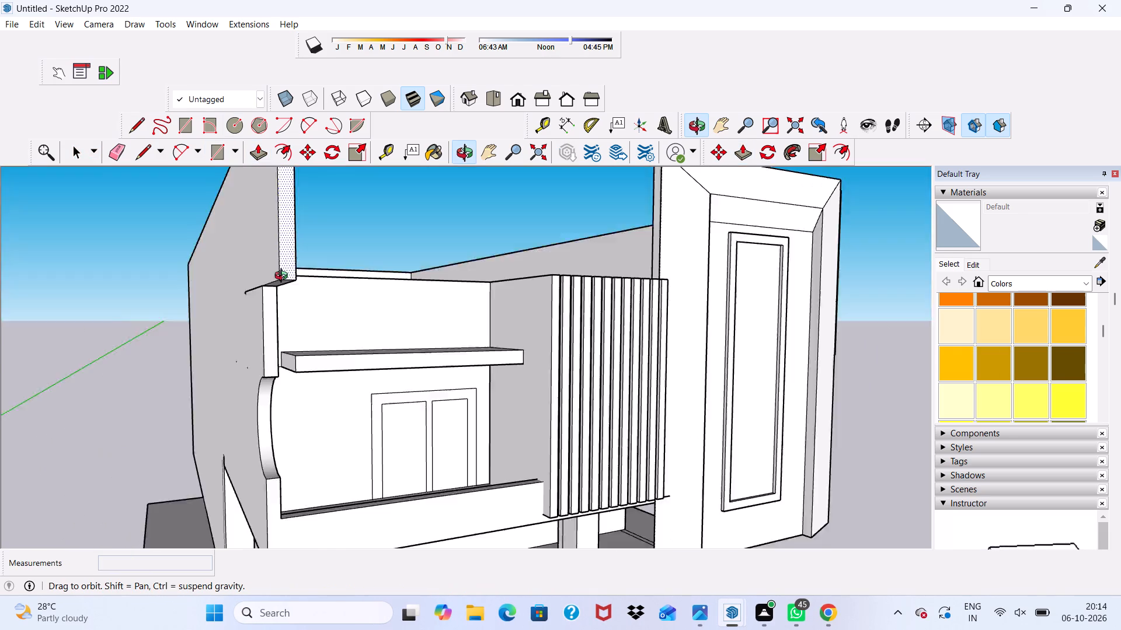
middle_click_drag(284, 277, 223, 252)
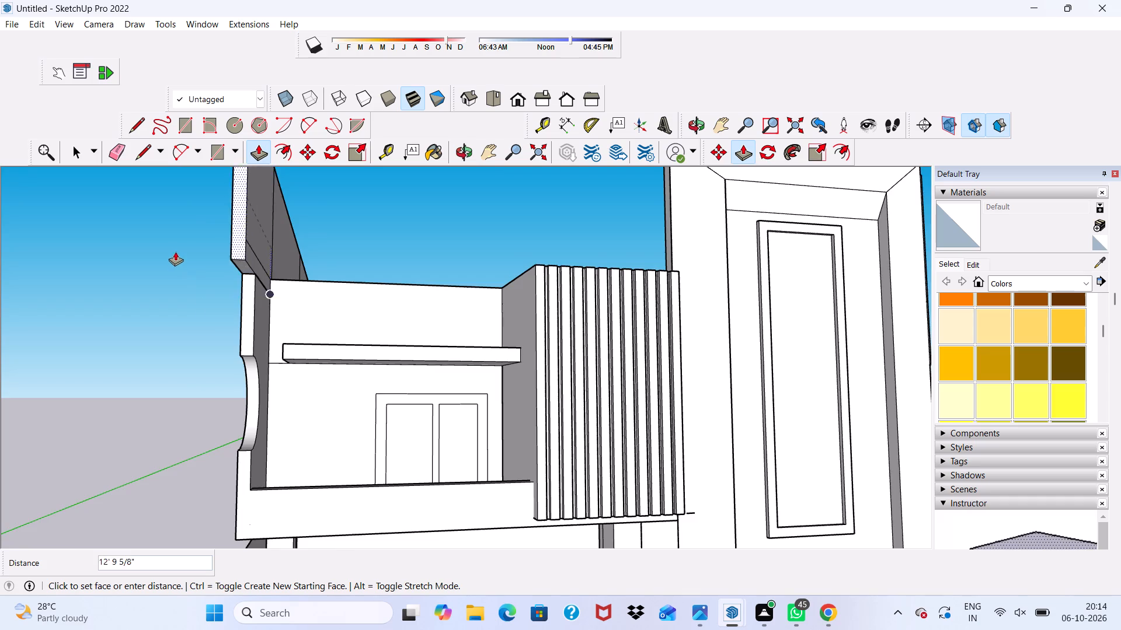
scroll(175, 251, "up", 2)
left_click(185, 262)
scroll(237, 279, "down", 3)
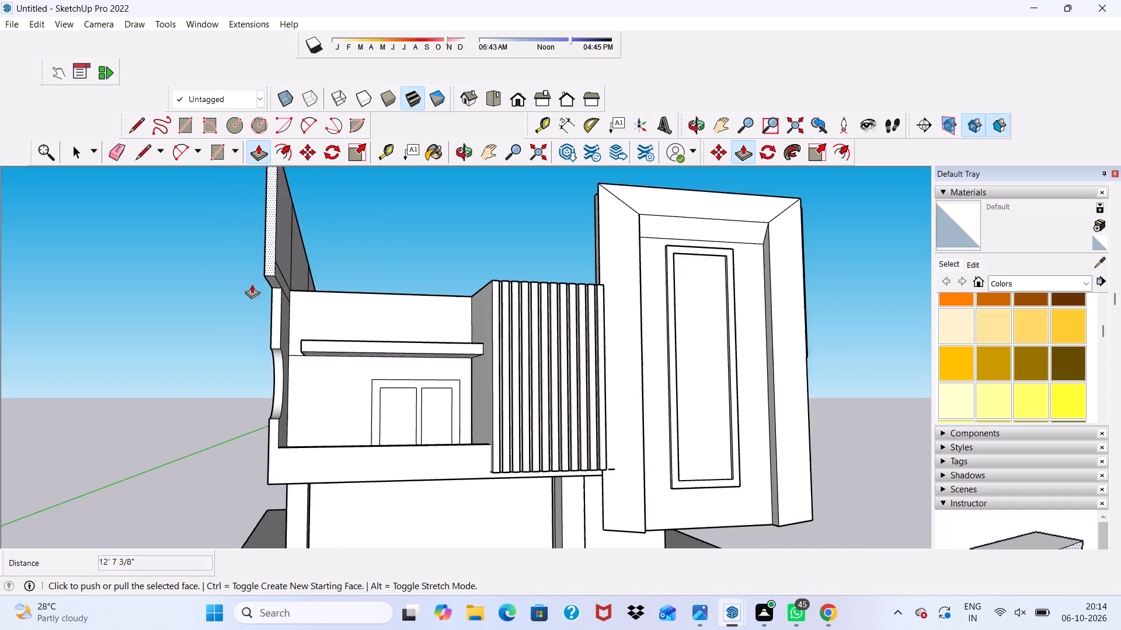
Examine the extended upper side wall from the outer side, in the standard Front view and from above.
middle_click_drag(252, 284, 430, 315)
scroll(376, 274, "up", 4)
scroll(376, 273, "down", 5)
middle_click_drag(384, 286, 419, 306)
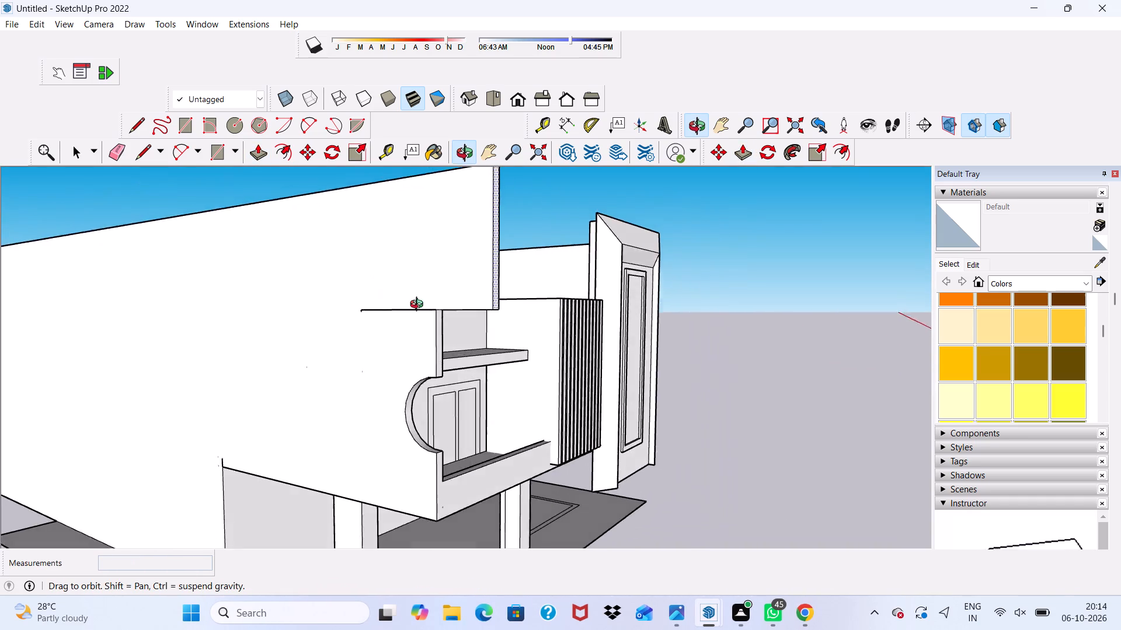
middle_click_drag(419, 306, 165, 264)
scroll(298, 290, "down", 8)
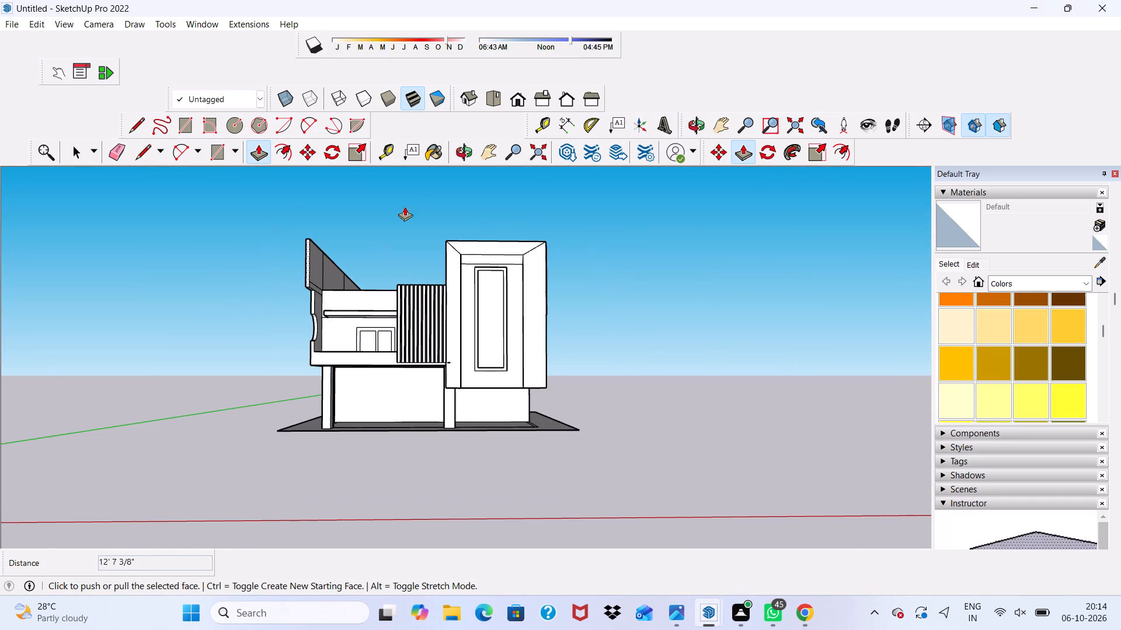
left_click(521, 104)
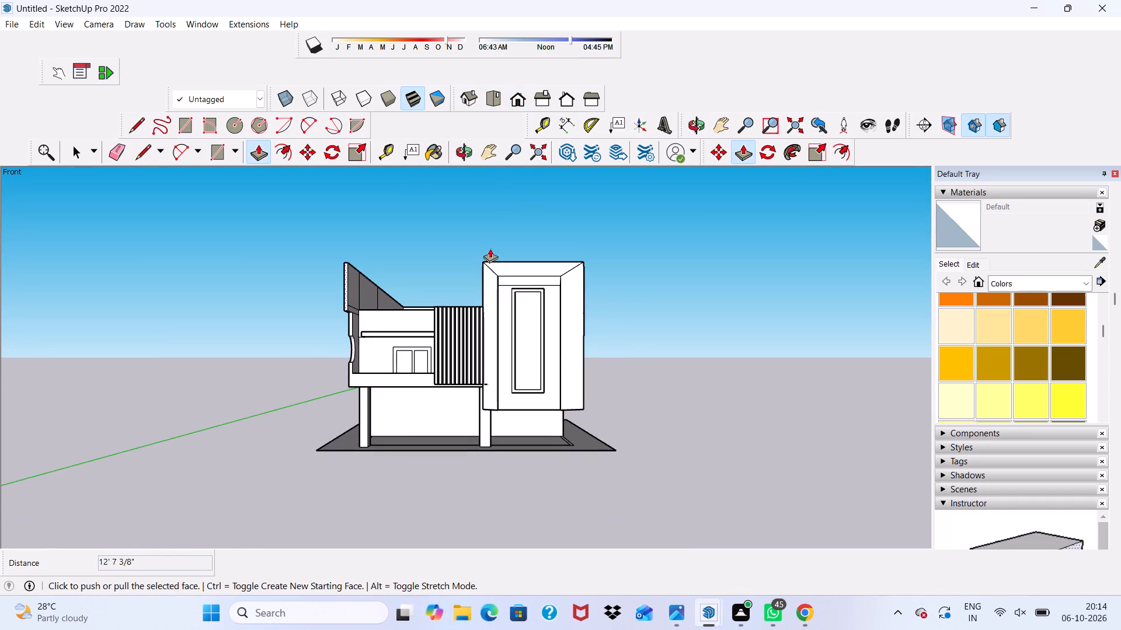
scroll(487, 316, "down", 4)
middle_click_drag(483, 402, 608, 521)
scroll(537, 413, "up", 11)
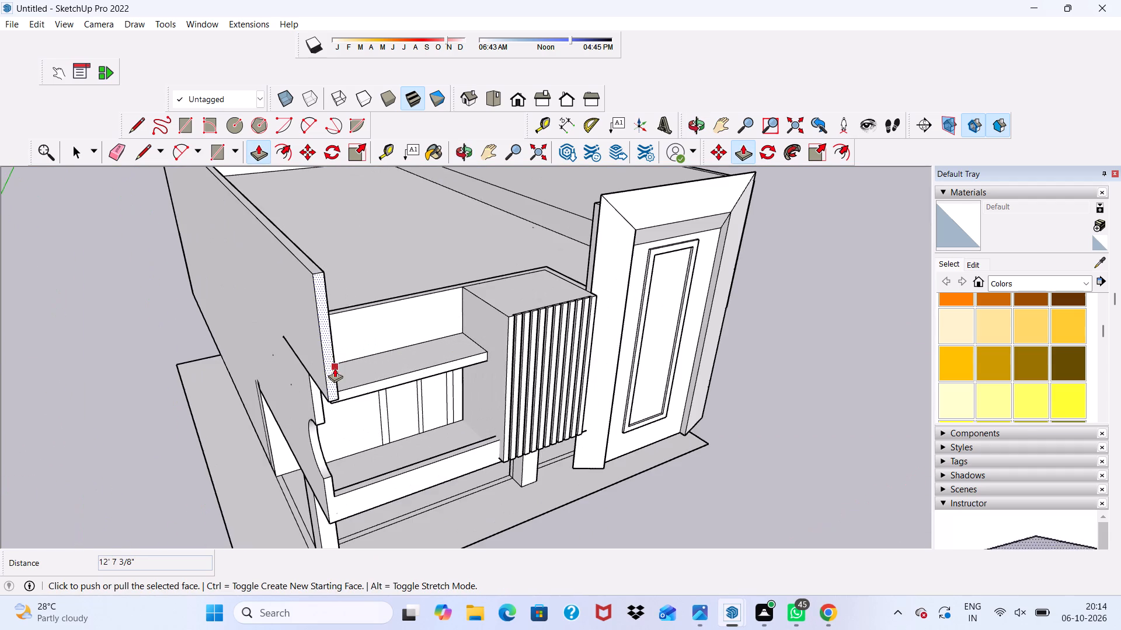
middle_click_drag(335, 366, 432, 312)
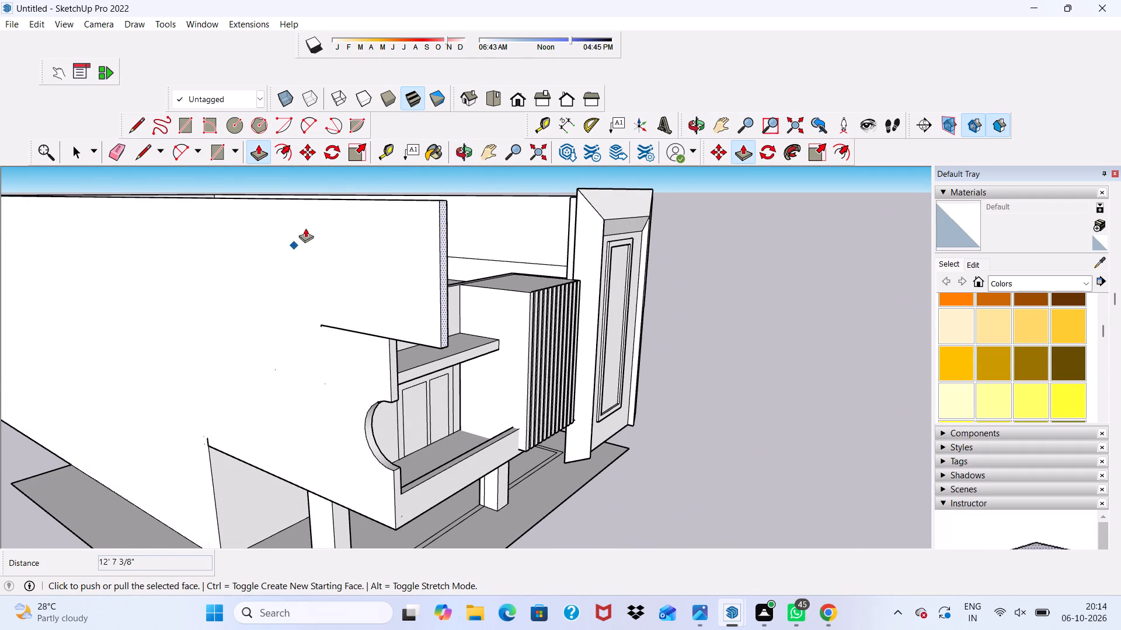
Erase the leftover horizontal seam on the side wall's outer face, behind the extended upper wall's underside.
left_click(113, 146)
left_click_drag(336, 324, 337, 332)
scroll(335, 325, "up", 4)
left_click_drag(312, 322, 314, 327)
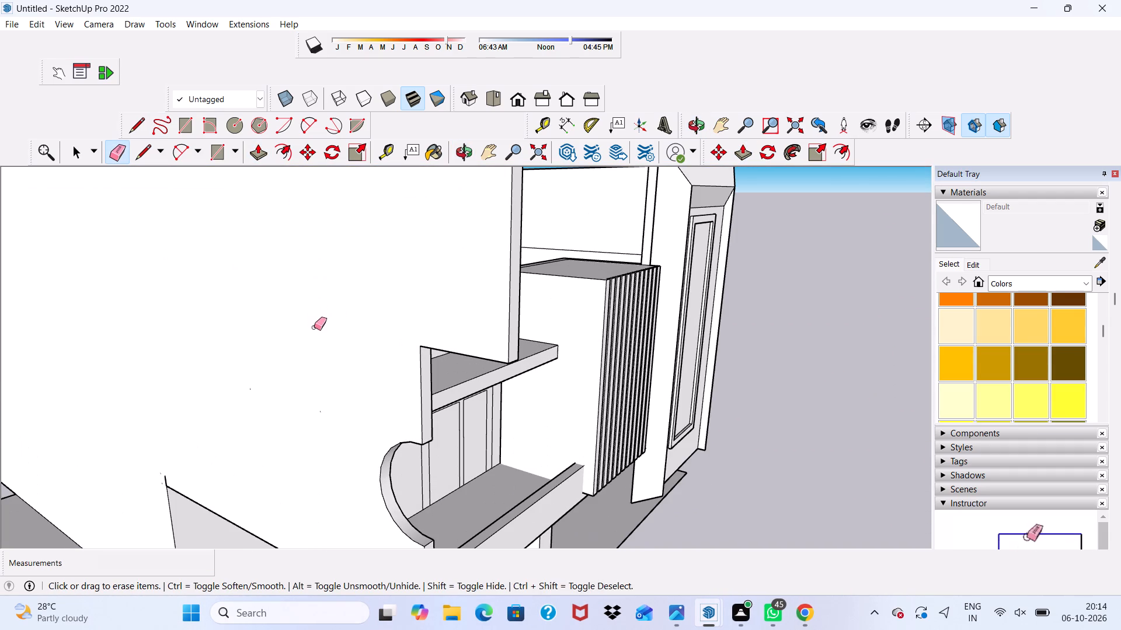
left_click_drag(314, 327, 320, 329)
Examine the side wall's front edge around the curved cut and the overhanging upper wall from several angles.
scroll(345, 366, "down", 2)
scroll(518, 394, "up", 1)
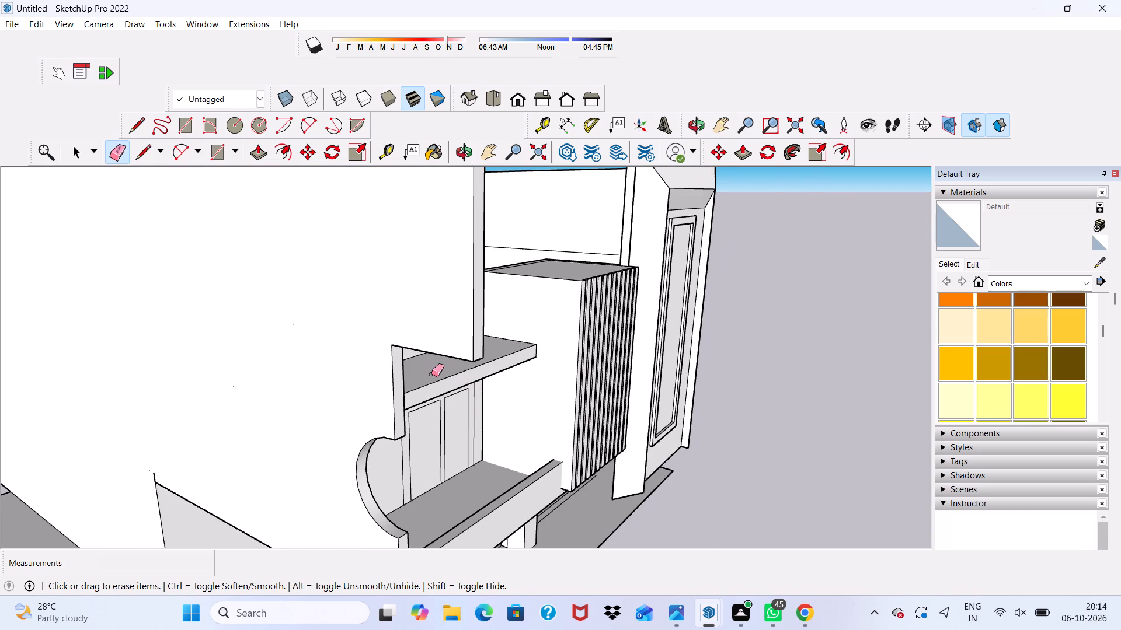
scroll(431, 373, "up", 5)
scroll(466, 370, "down", 7)
middle_click_drag(512, 307, 513, 265)
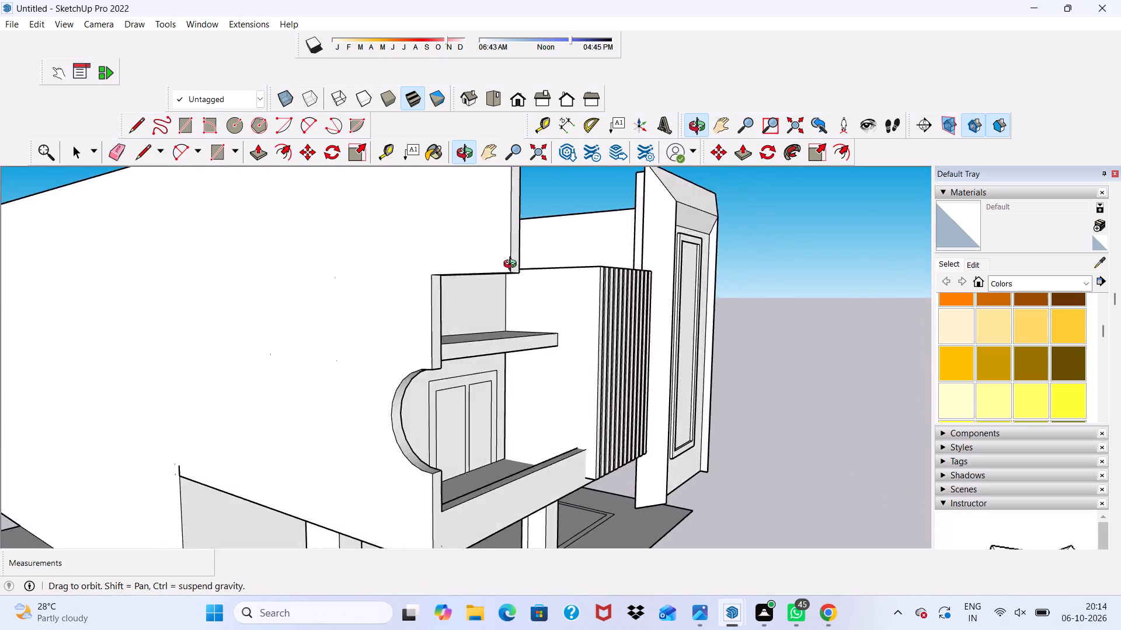
middle_click_drag(513, 265, 573, 268)
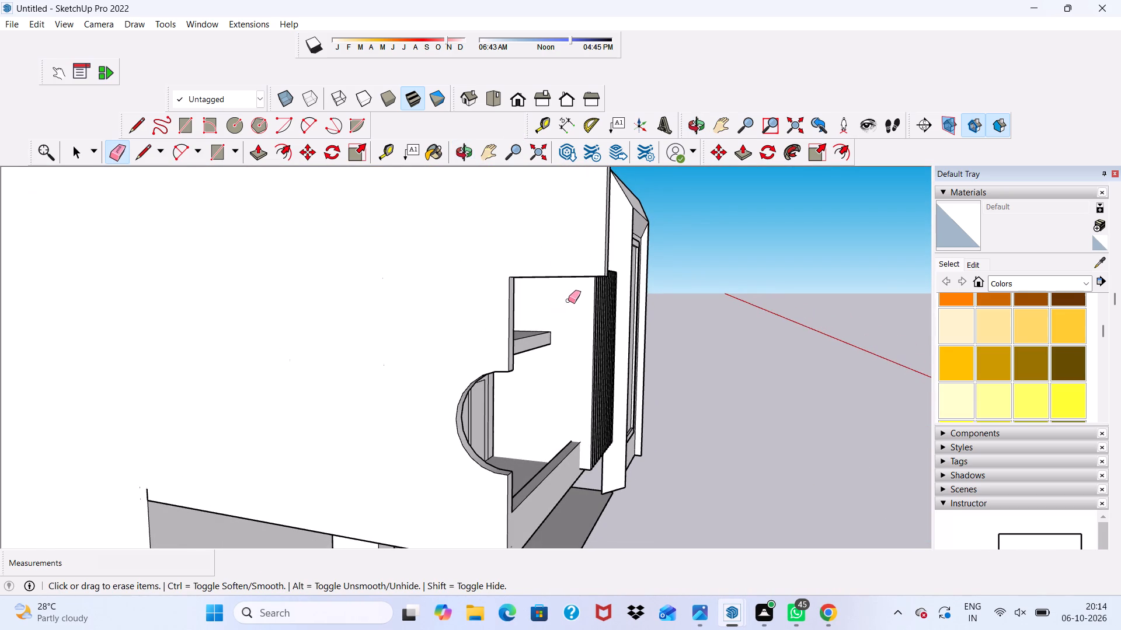
scroll(514, 313, "up", 3)
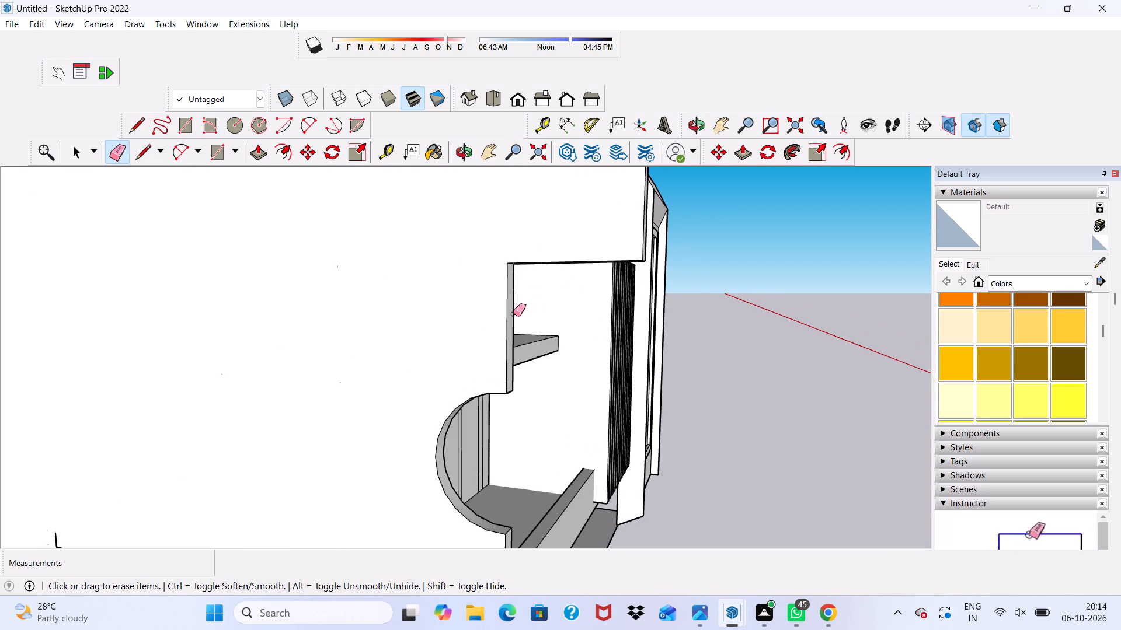
key("space")
scroll(510, 292, "down", 6)
middle_click_drag(522, 243, 408, 233)
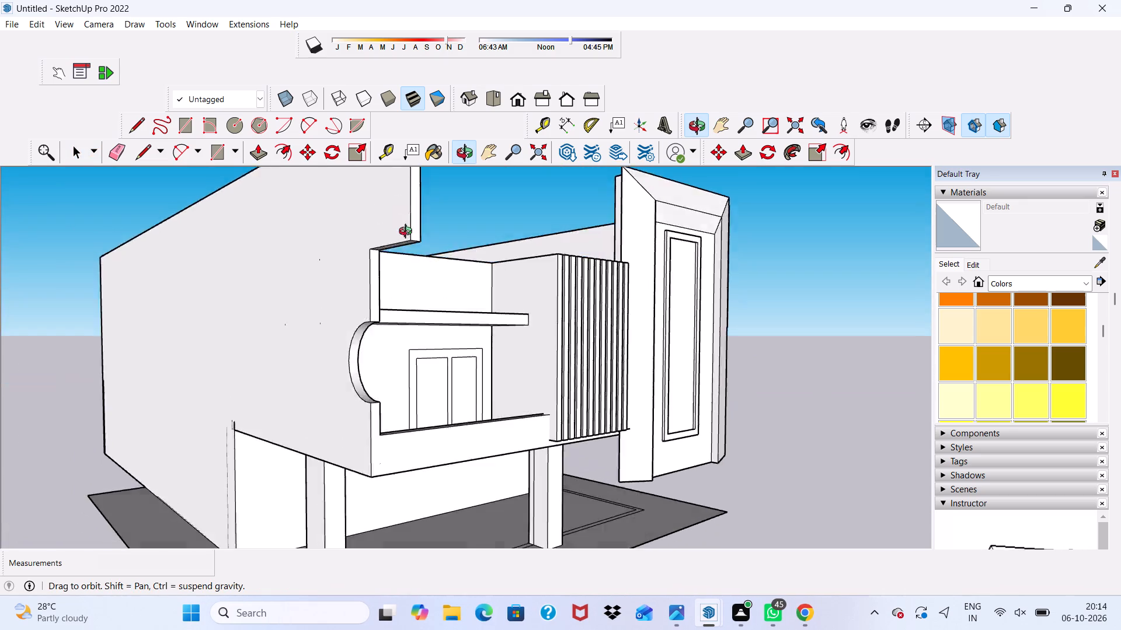
middle_click_drag(408, 233, 426, 242)
scroll(386, 311, "up", 4)
scroll(413, 309, "down", 2)
middle_click_drag(412, 337, 403, 296)
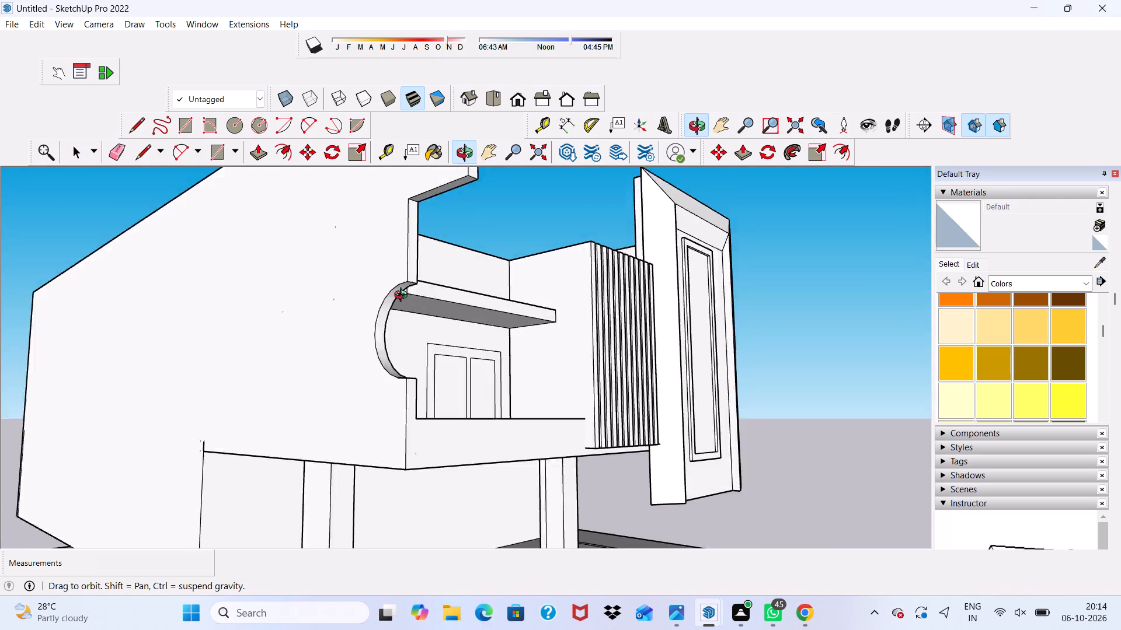
middle_click_drag(403, 296, 399, 293)
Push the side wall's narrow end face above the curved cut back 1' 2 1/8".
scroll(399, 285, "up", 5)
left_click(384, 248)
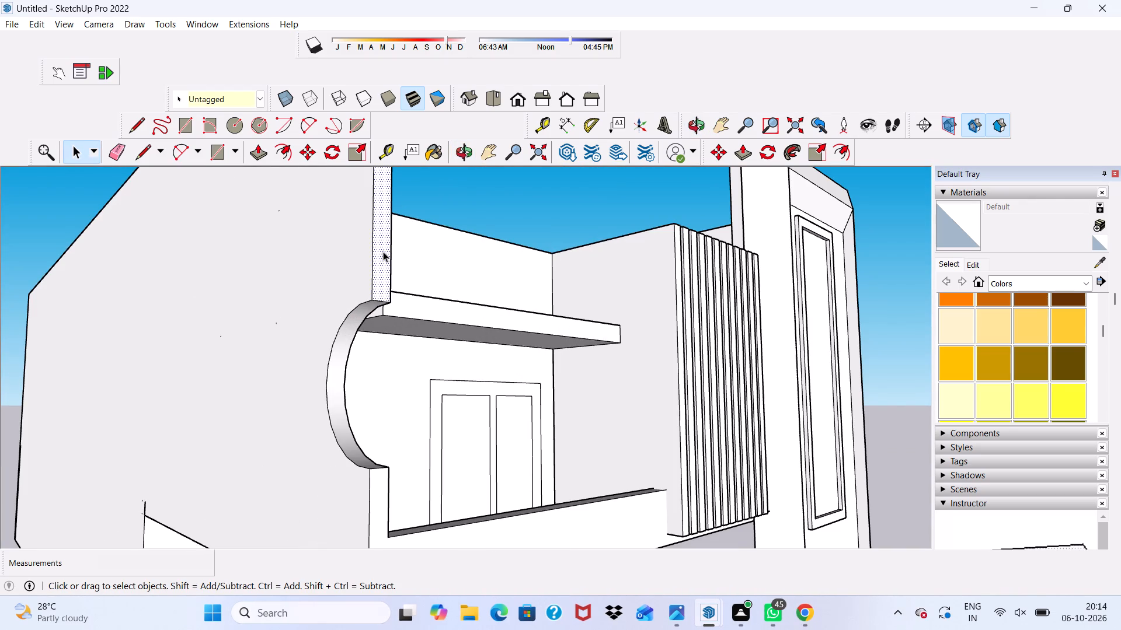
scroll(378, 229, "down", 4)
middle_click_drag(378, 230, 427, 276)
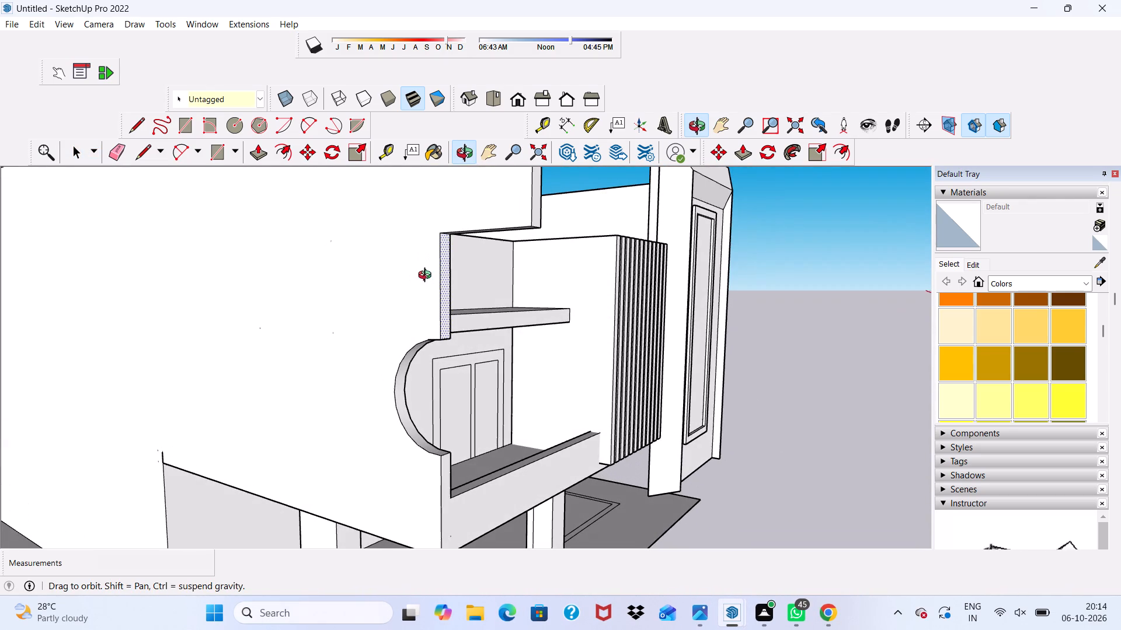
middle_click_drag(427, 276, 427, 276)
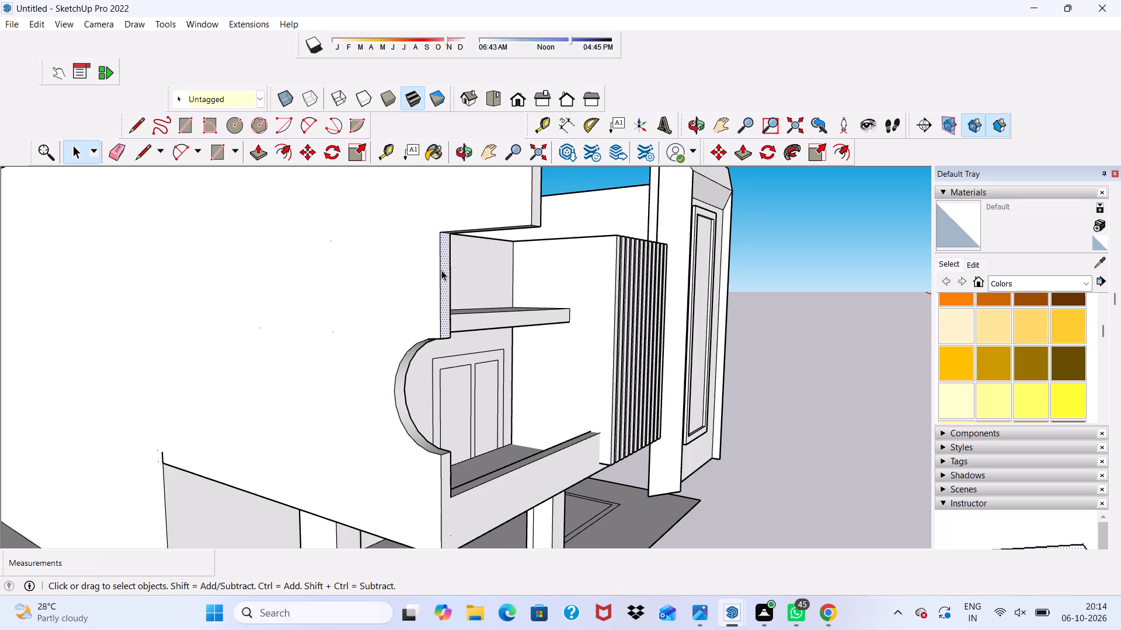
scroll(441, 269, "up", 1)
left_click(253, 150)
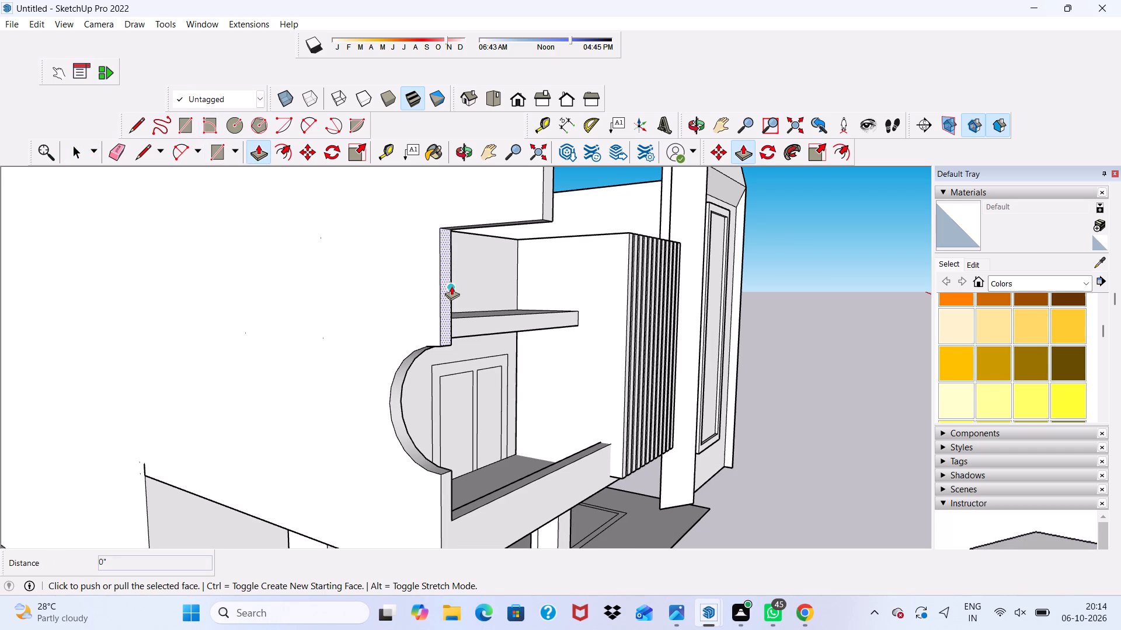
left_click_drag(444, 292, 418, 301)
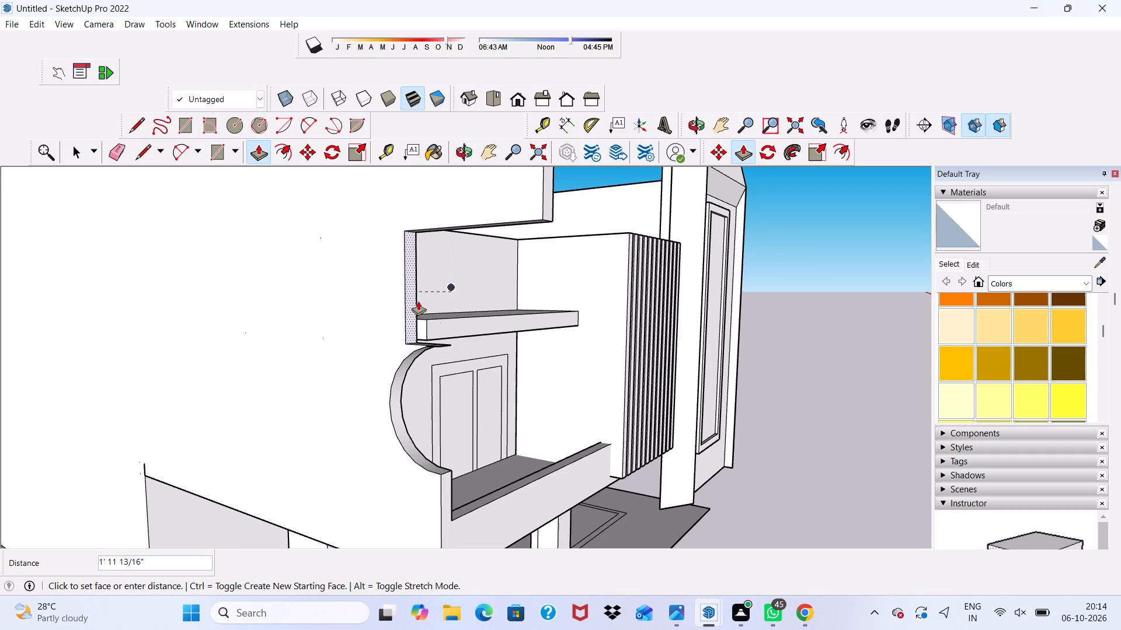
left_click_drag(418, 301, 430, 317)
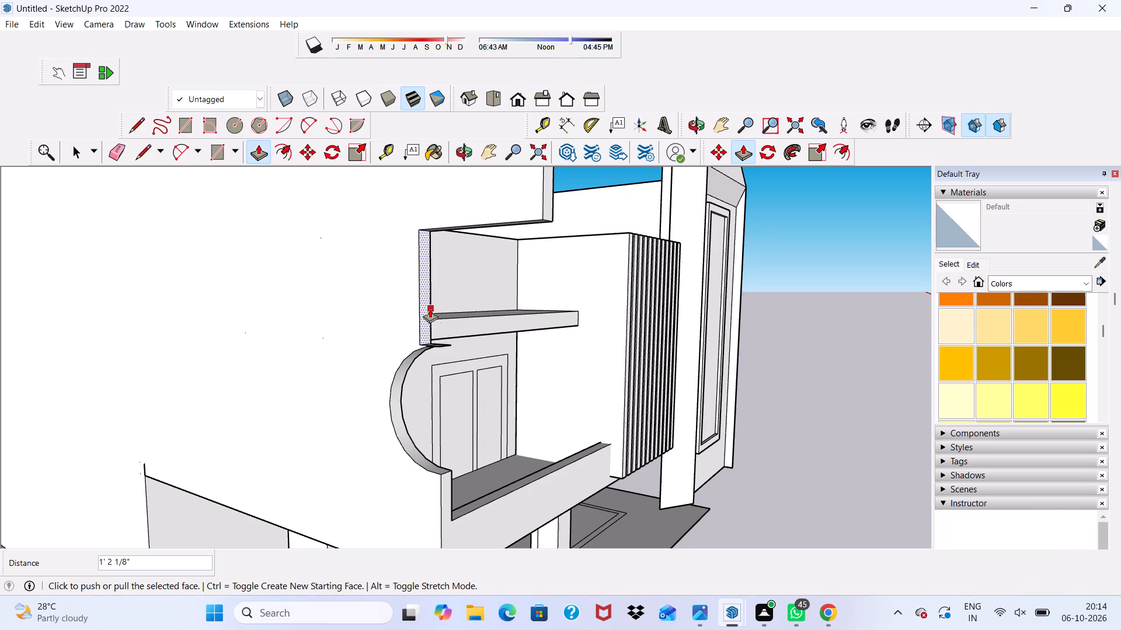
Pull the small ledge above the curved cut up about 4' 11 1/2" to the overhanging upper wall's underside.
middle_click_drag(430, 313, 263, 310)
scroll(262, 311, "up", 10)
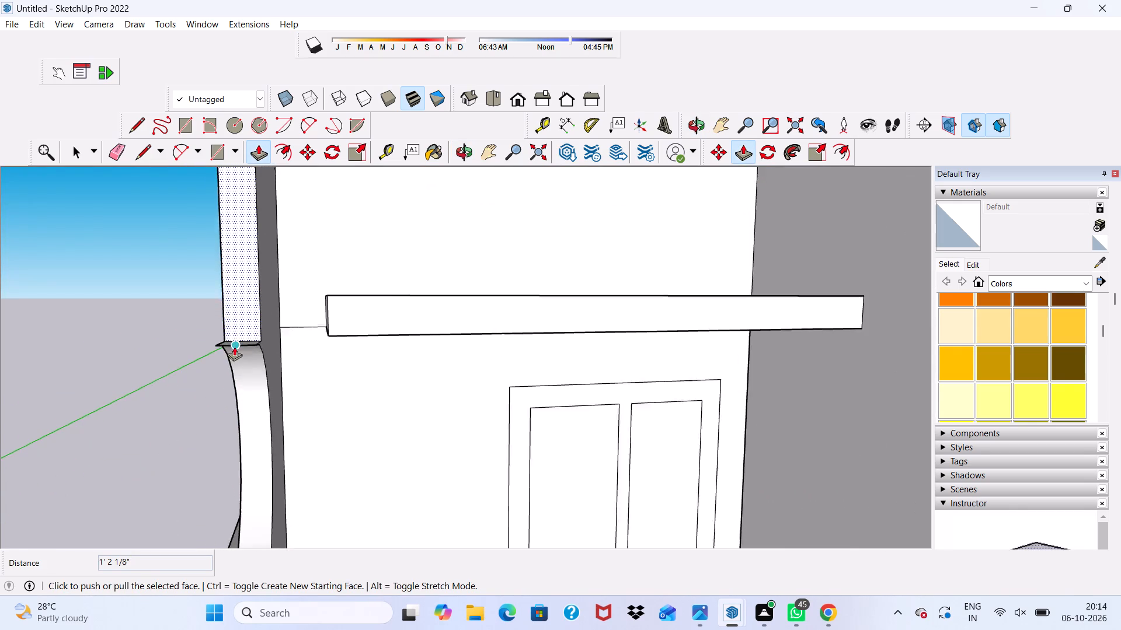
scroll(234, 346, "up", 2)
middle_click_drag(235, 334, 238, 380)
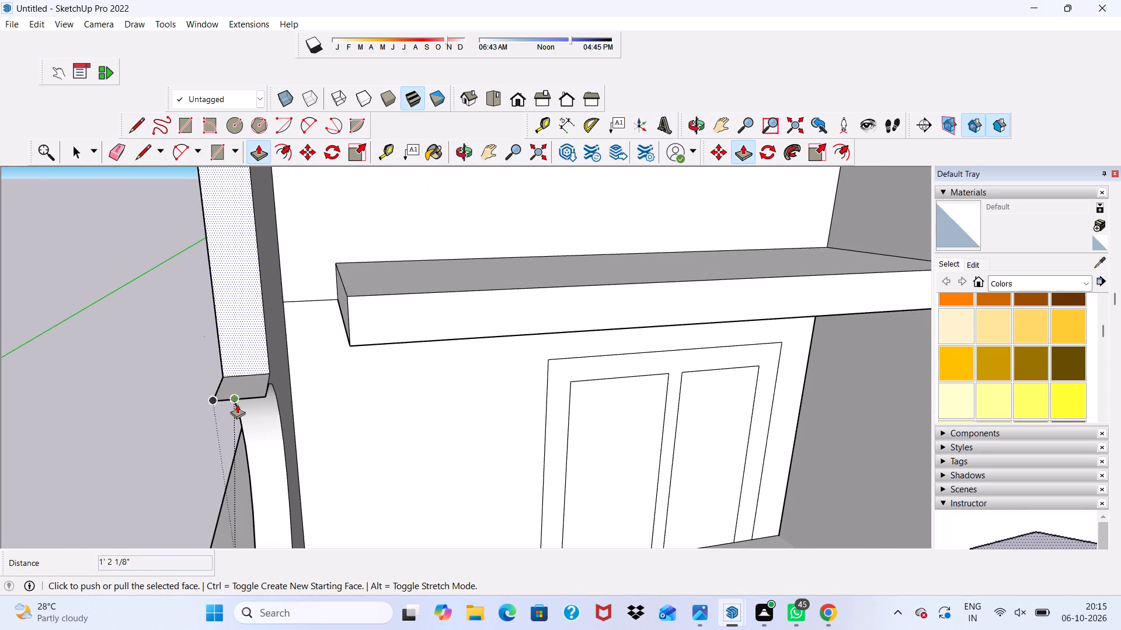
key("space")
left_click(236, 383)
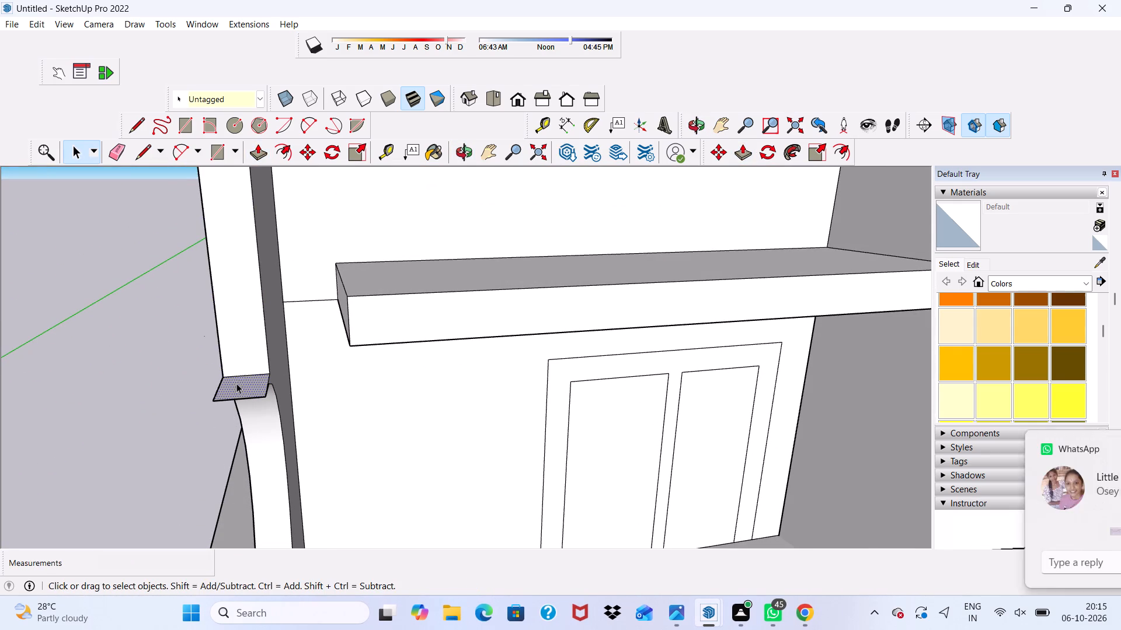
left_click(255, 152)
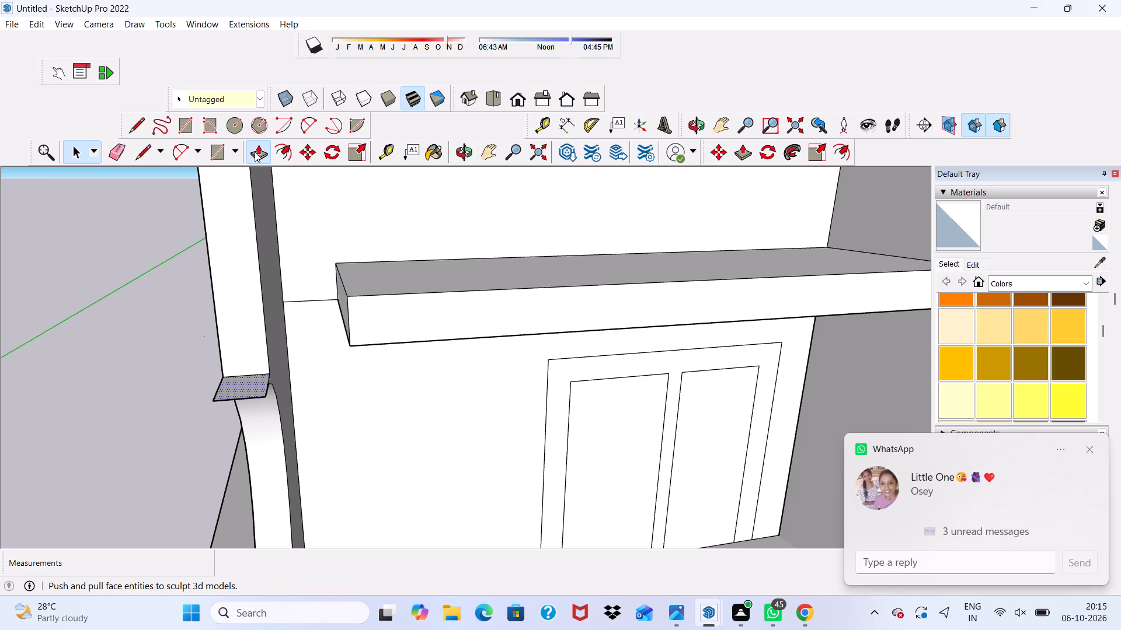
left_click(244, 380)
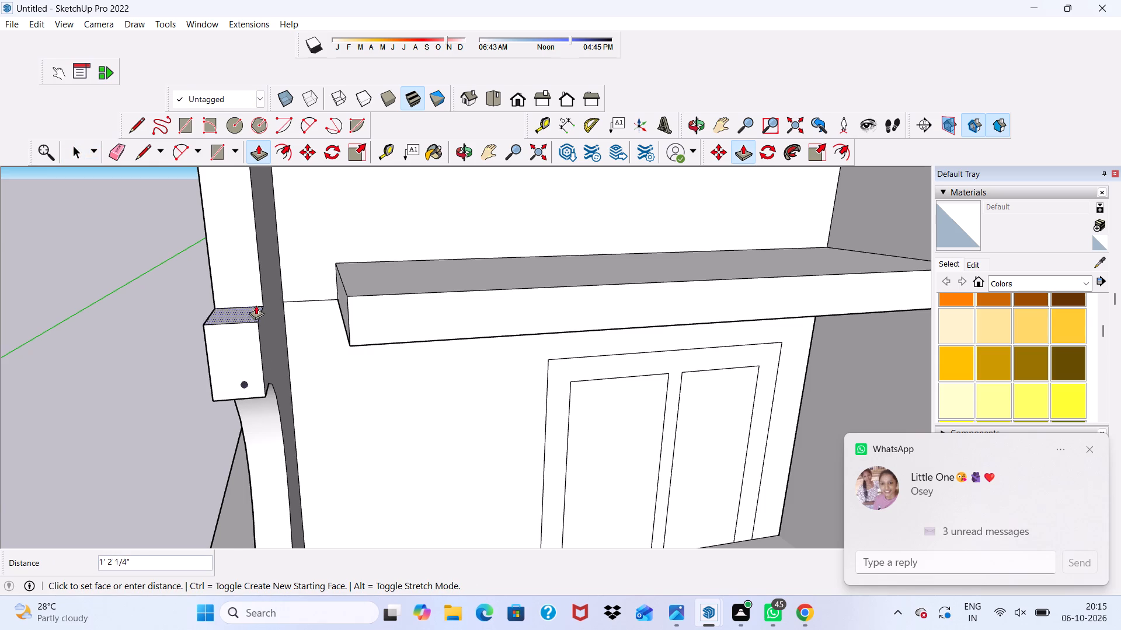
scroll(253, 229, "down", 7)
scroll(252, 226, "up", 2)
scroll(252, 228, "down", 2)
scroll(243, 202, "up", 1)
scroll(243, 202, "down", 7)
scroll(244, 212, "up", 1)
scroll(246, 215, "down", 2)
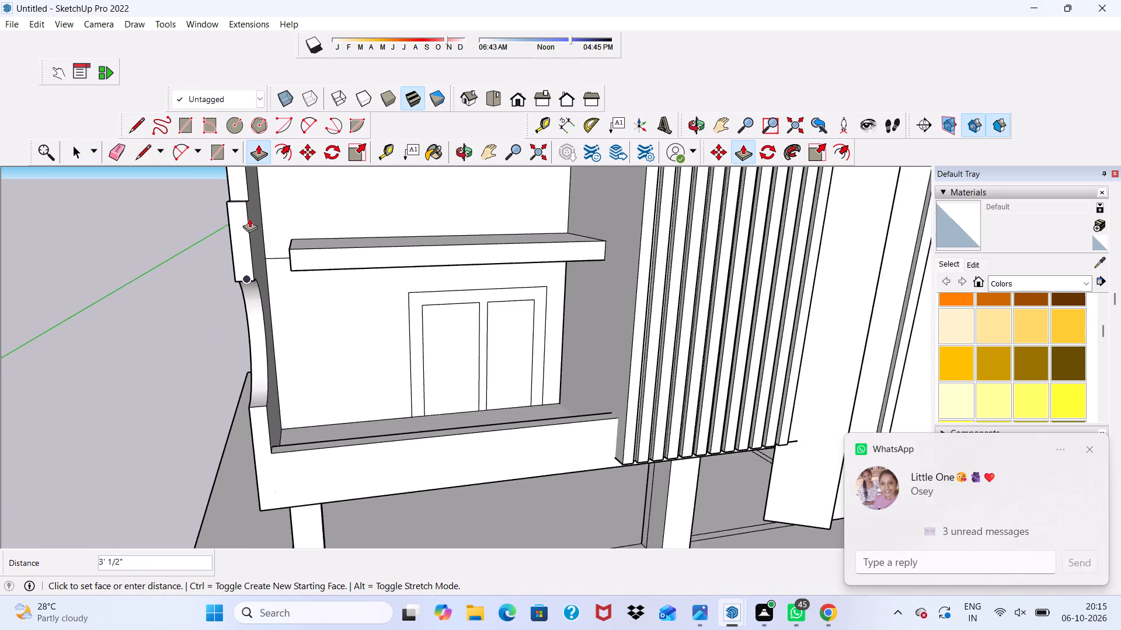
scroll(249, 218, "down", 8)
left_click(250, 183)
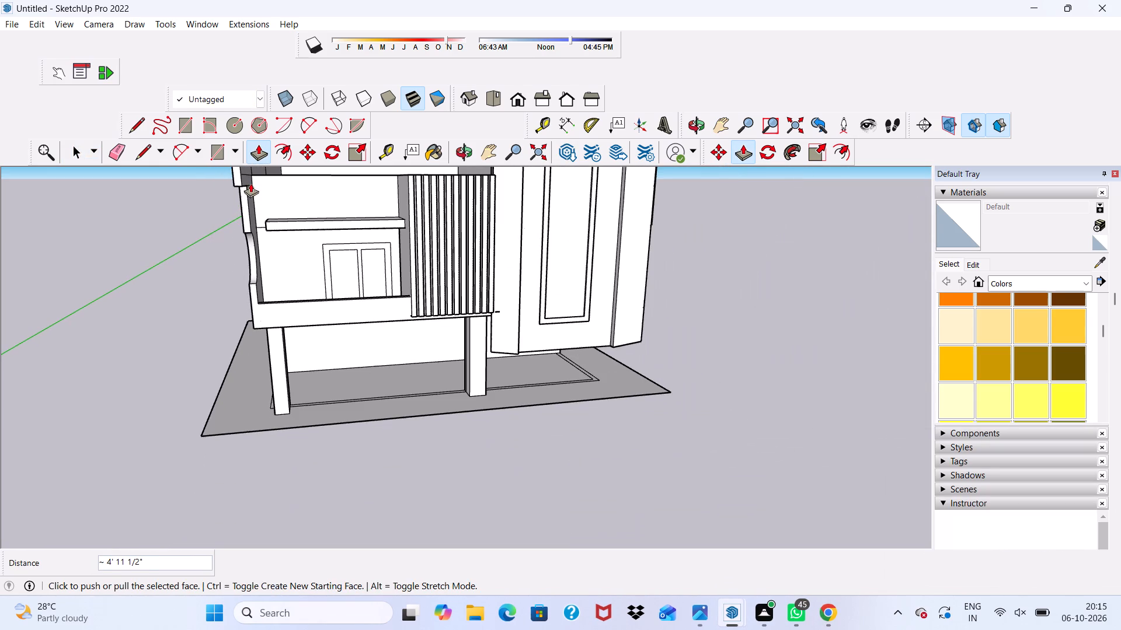
Examine the side wall's end and outer face around the curved cut from above, the front and below.
middle_click_drag(262, 225, 488, 249)
scroll(393, 214, "up", 5)
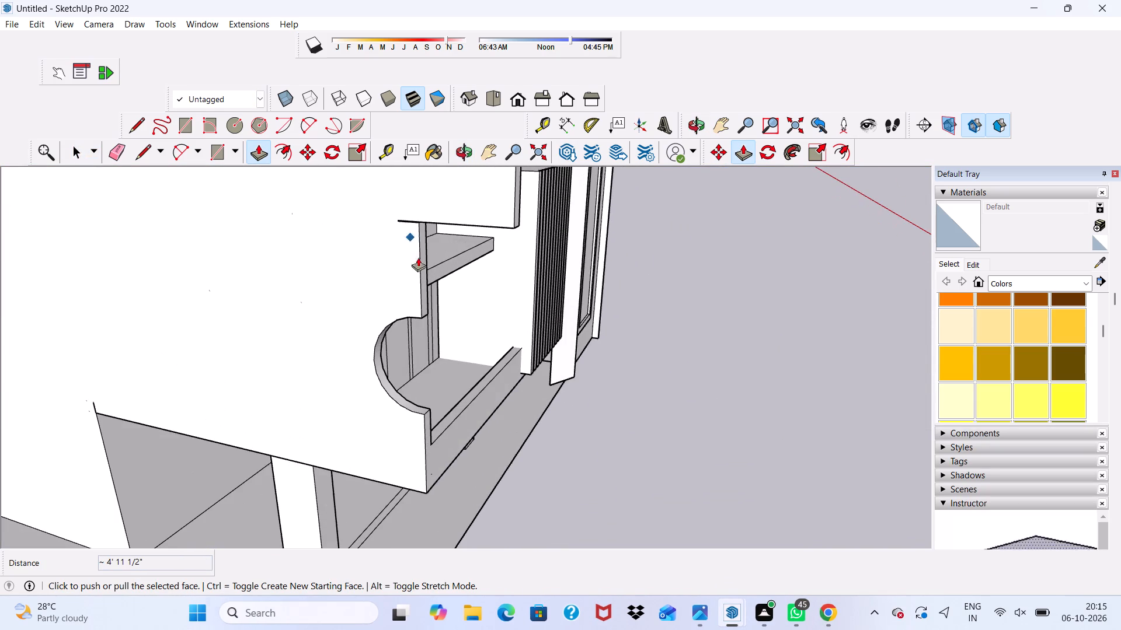
scroll(423, 269, "up", 5)
scroll(424, 257, "down", 2)
middle_click_drag(427, 258, 207, 191)
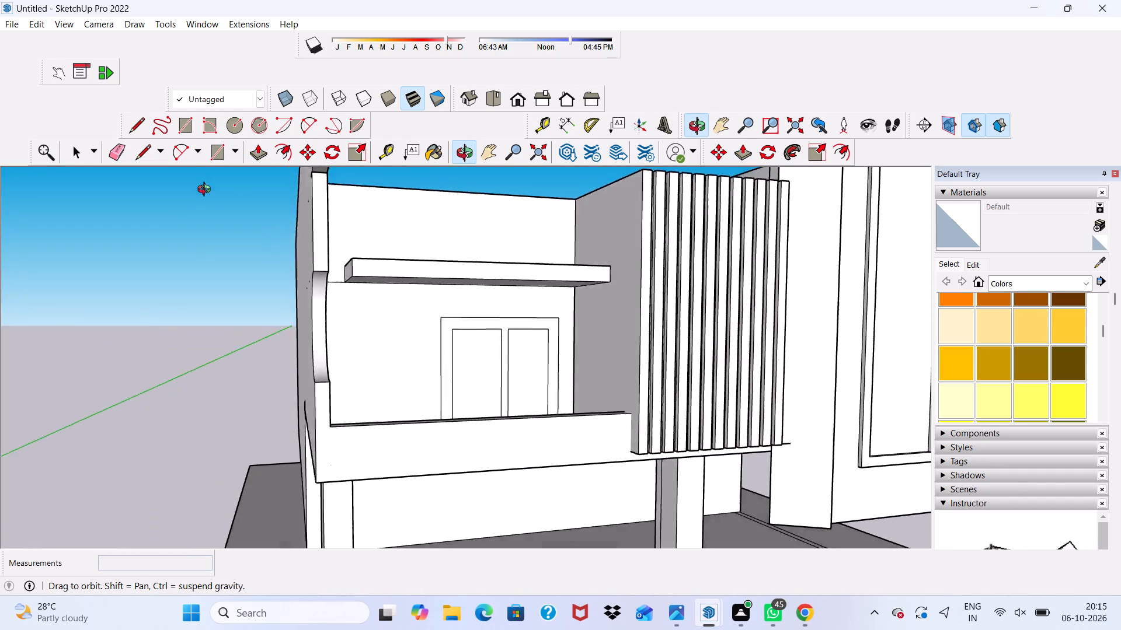
middle_click_drag(207, 191, 289, 303)
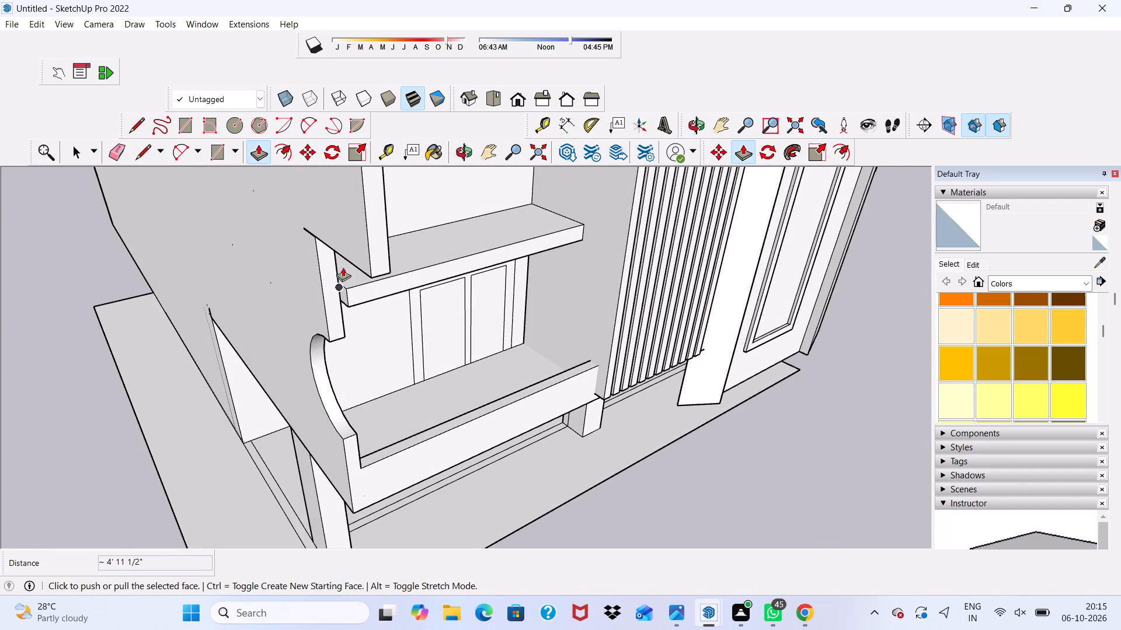
scroll(328, 248, "down", 5)
middle_click_drag(328, 251, 377, 253)
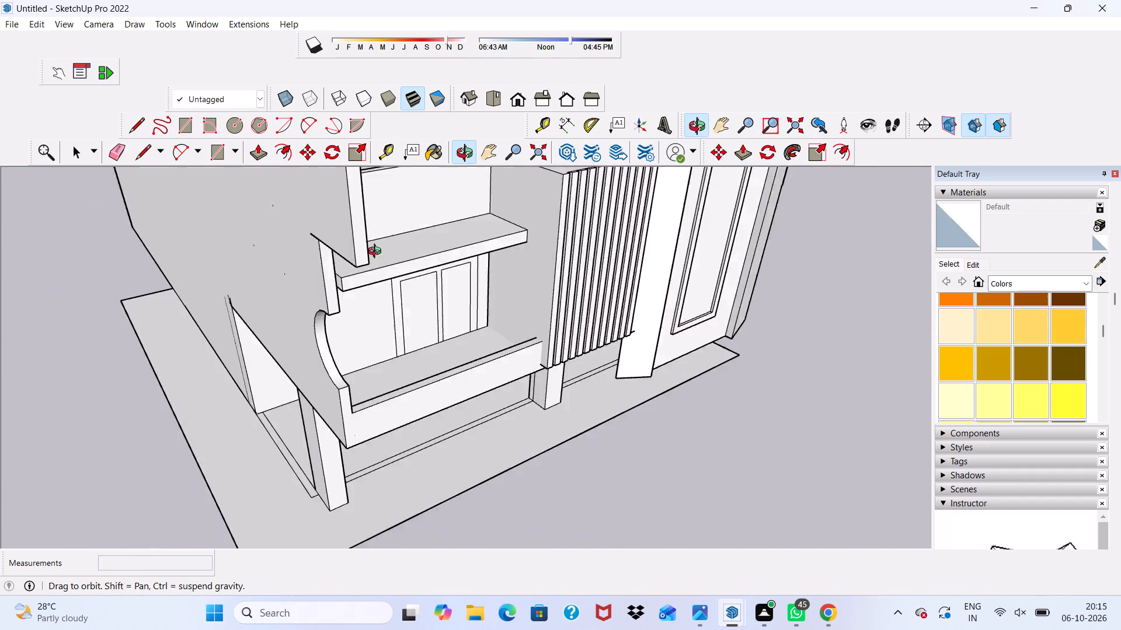
middle_click_drag(377, 253, 183, 68)
scroll(217, 183, "down", 3)
middle_click_drag(228, 194, 424, 251)
scroll(450, 276, "up", 2)
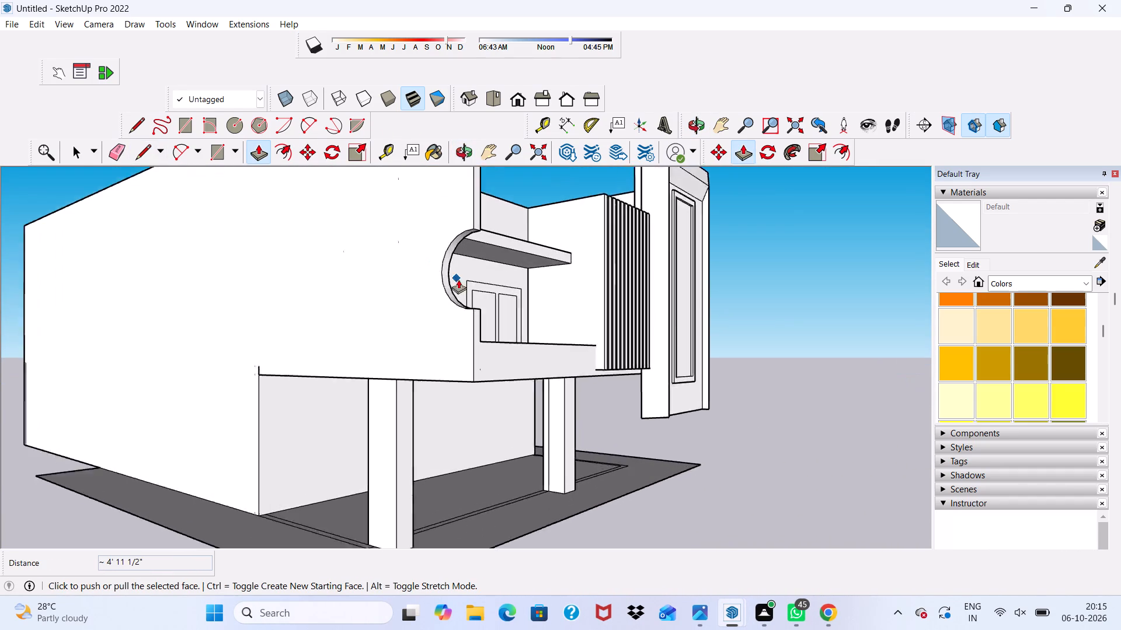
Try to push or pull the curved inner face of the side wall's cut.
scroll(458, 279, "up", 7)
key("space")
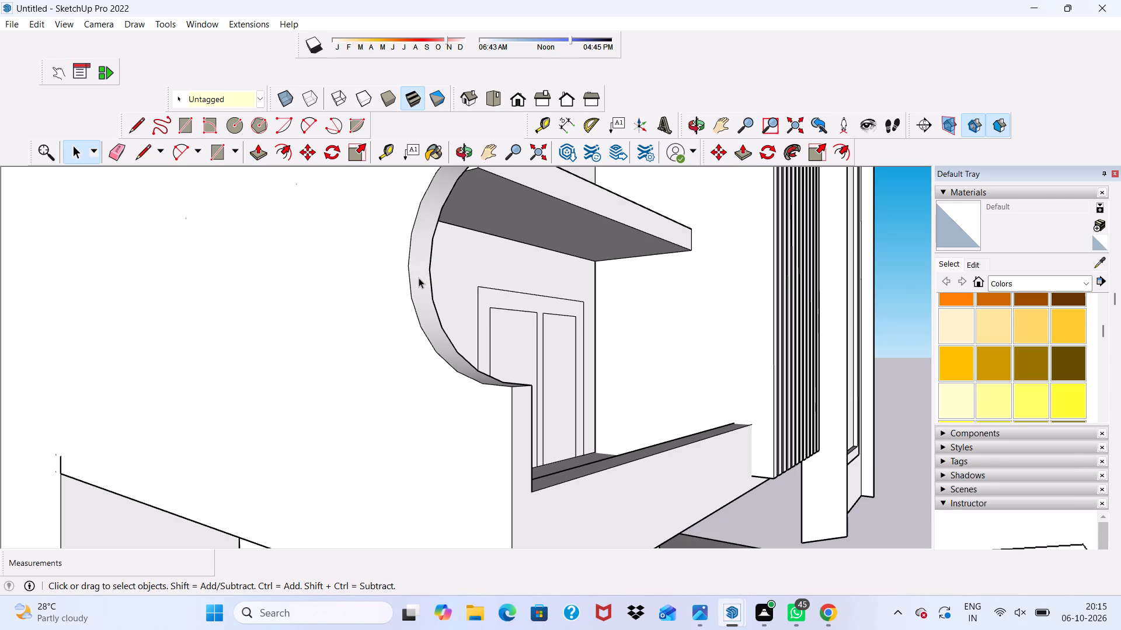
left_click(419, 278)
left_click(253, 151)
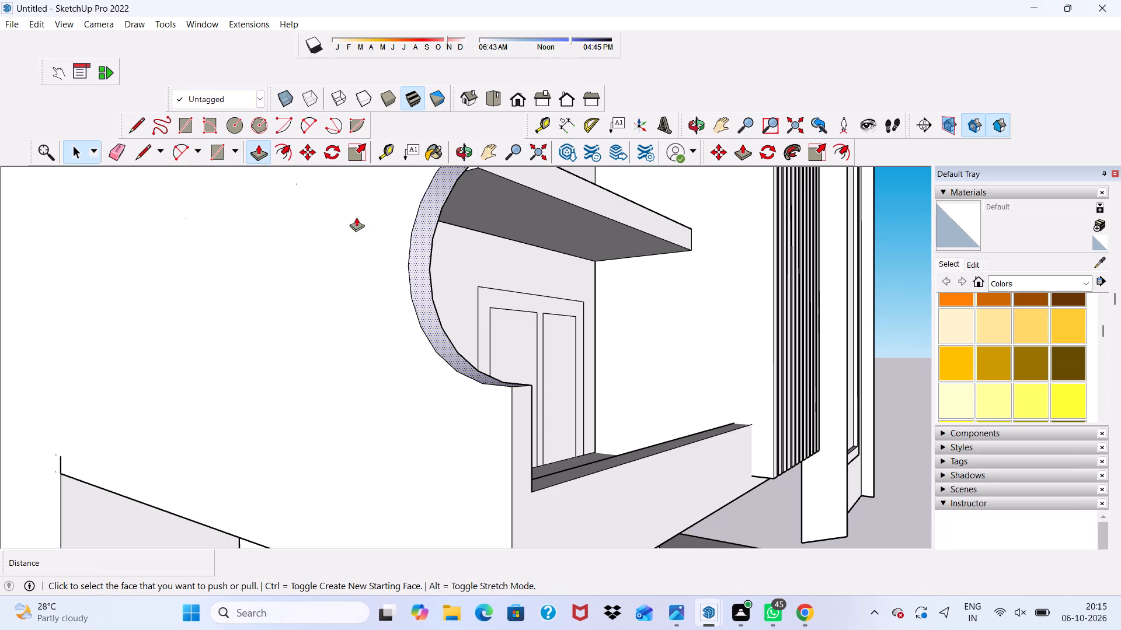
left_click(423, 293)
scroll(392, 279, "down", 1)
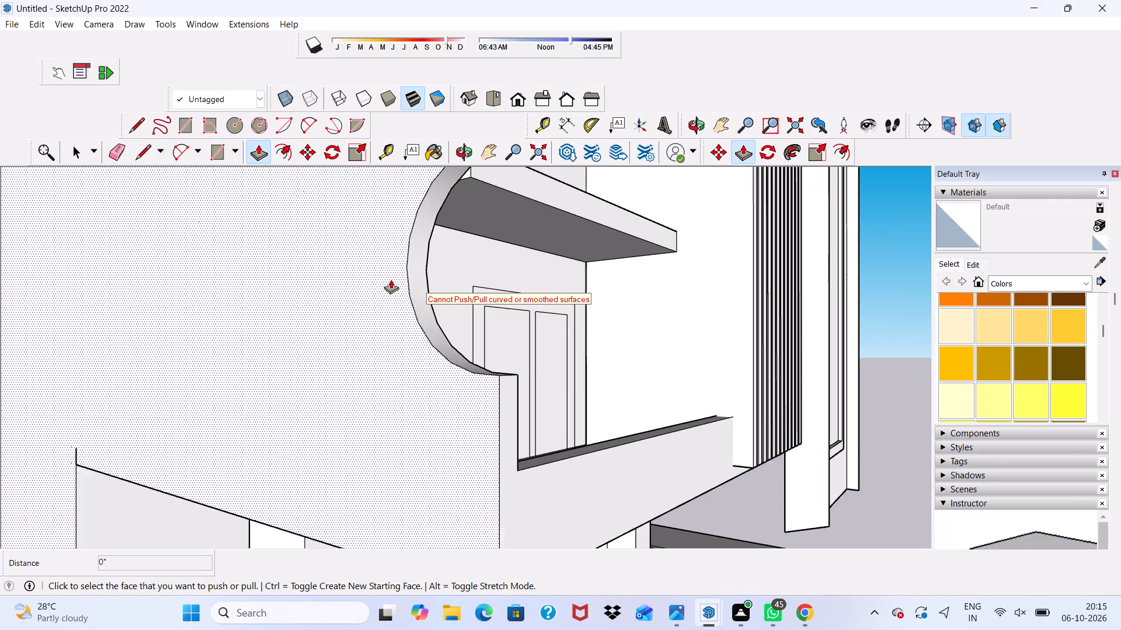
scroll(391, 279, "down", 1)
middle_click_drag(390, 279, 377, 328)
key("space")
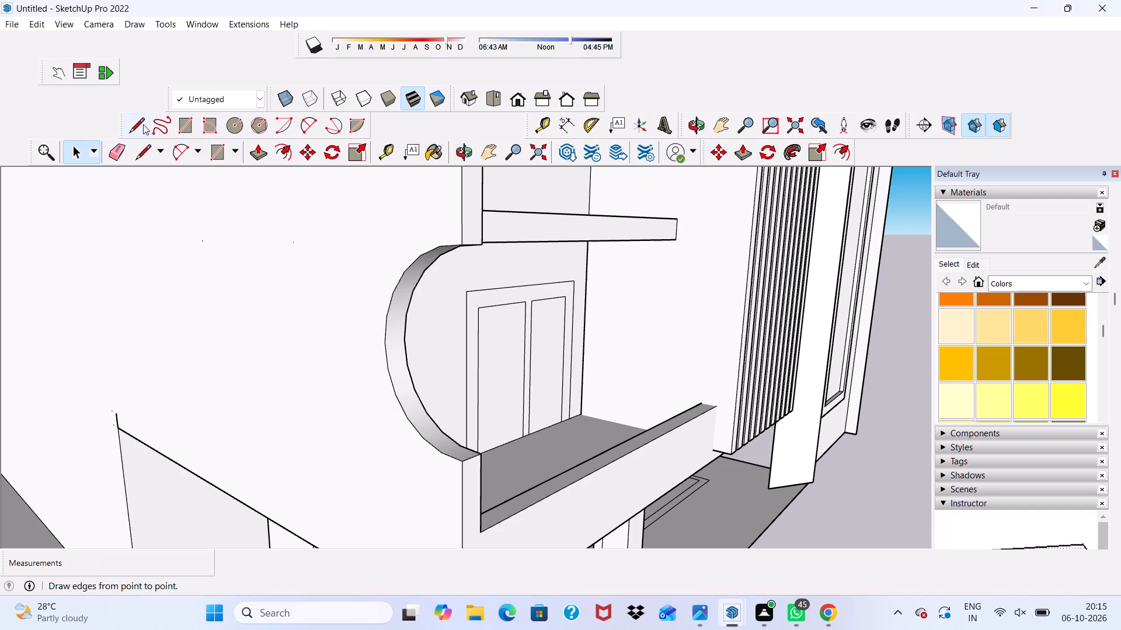
Examine the side wall, balcony front and raised upper part of the house from several angles.
scroll(274, 149, "down", 6)
middle_click_drag(323, 183, 458, 256)
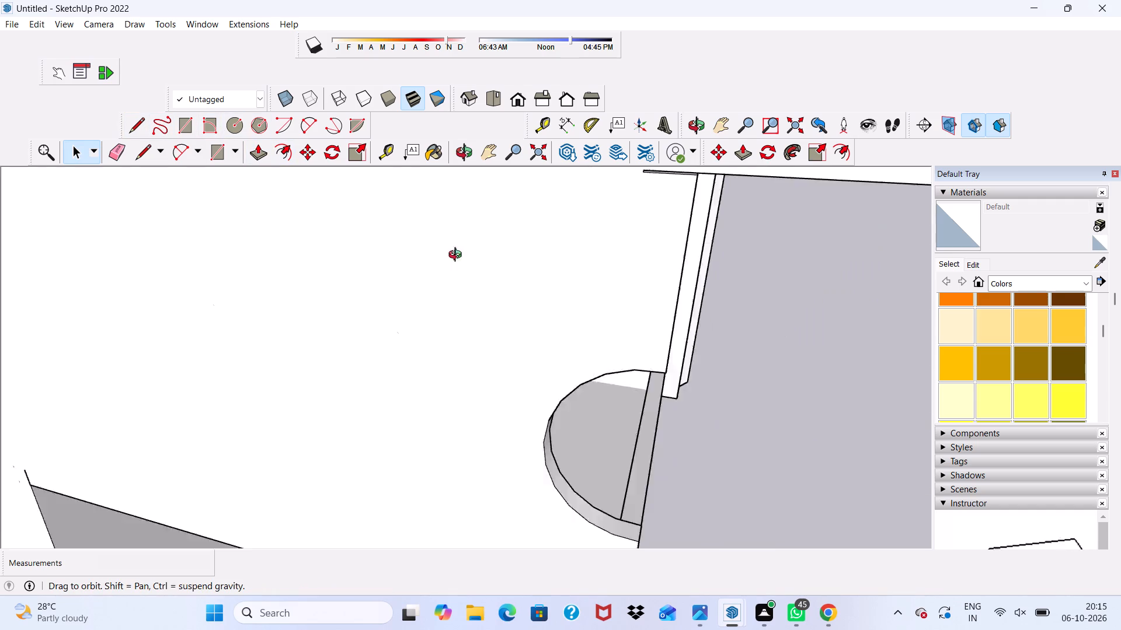
middle_click_drag(458, 256, 189, 195)
scroll(249, 212, "down", 1)
scroll(255, 239, "up", 1)
scroll(260, 254, "down", 1)
scroll(266, 264, "up", 2)
scroll(271, 269, "down", 5)
scroll(290, 309, "up", 1)
scroll(291, 311, "down", 9)
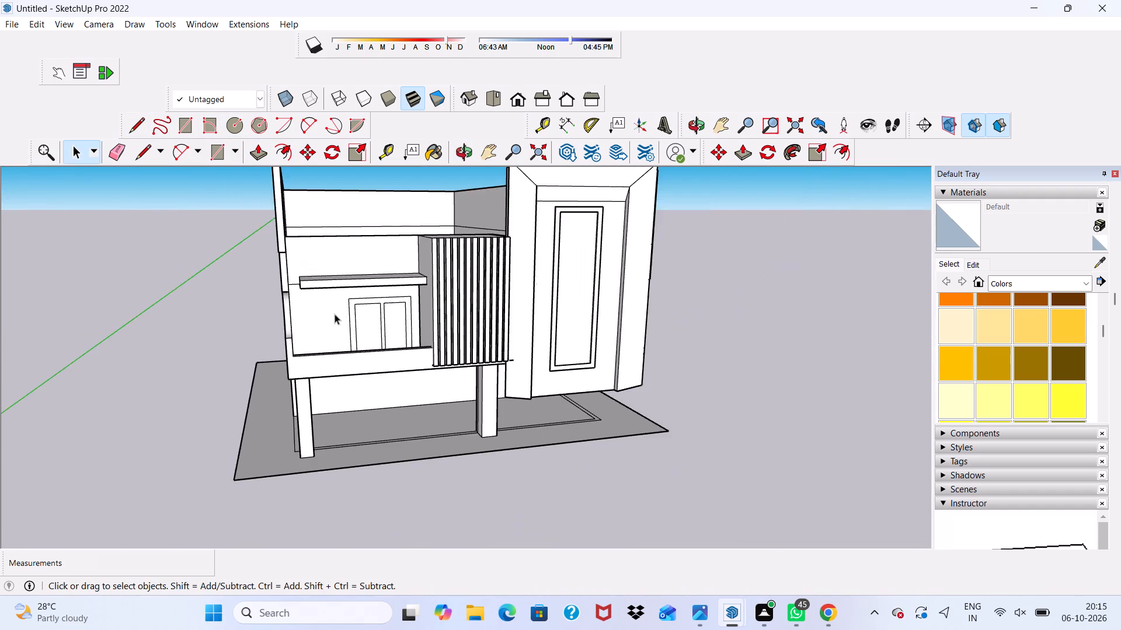
scroll(346, 317, "down", 1)
middle_click_drag(349, 317, 253, 274)
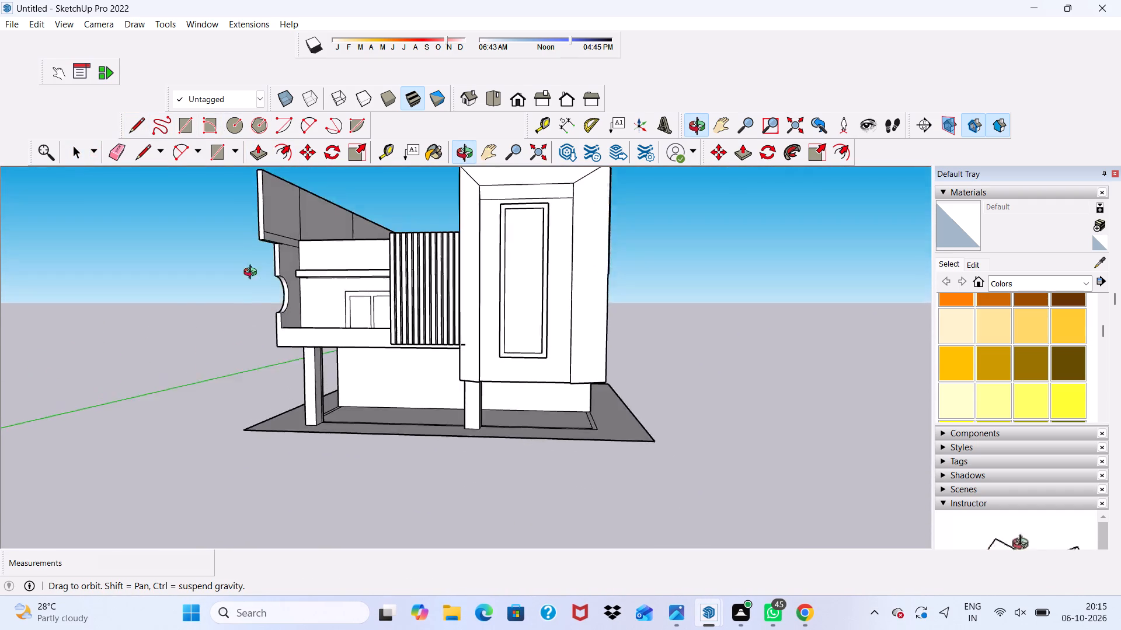
middle_click_drag(253, 274, 251, 278)
scroll(251, 278, "up", 12)
scroll(326, 247, "down", 1)
scroll(330, 251, "up", 1)
scroll(333, 258, "down", 9)
scroll(388, 330, "up", 2)
scroll(511, 602, "up", 1)
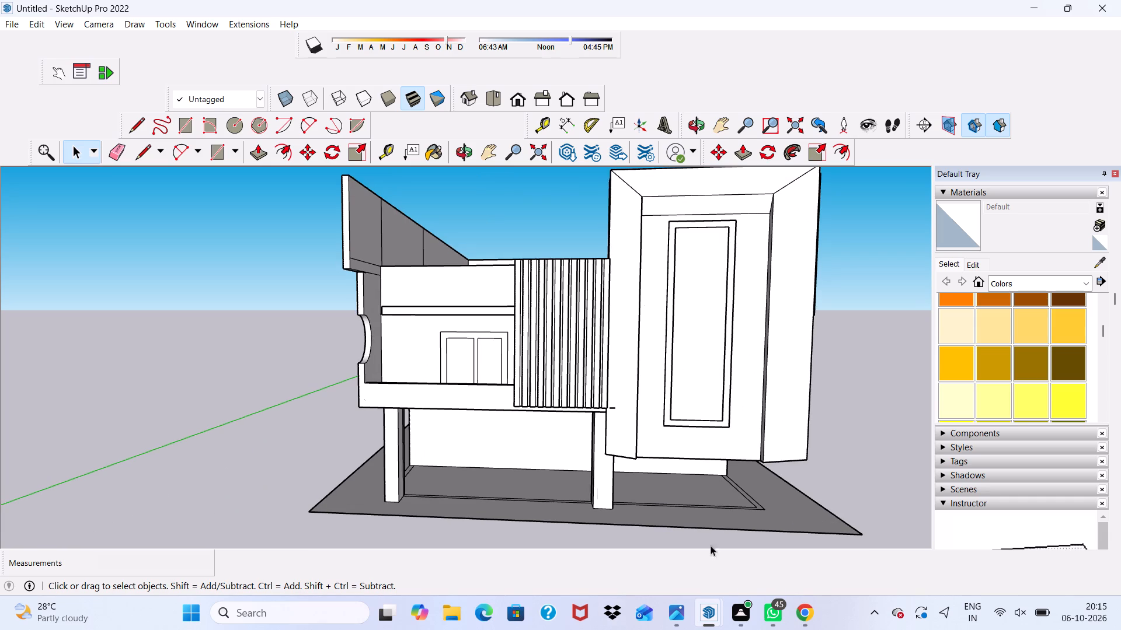
Erase the two vertical dividing edges on the inner face of the side wall's raised upper part.
left_click(116, 157)
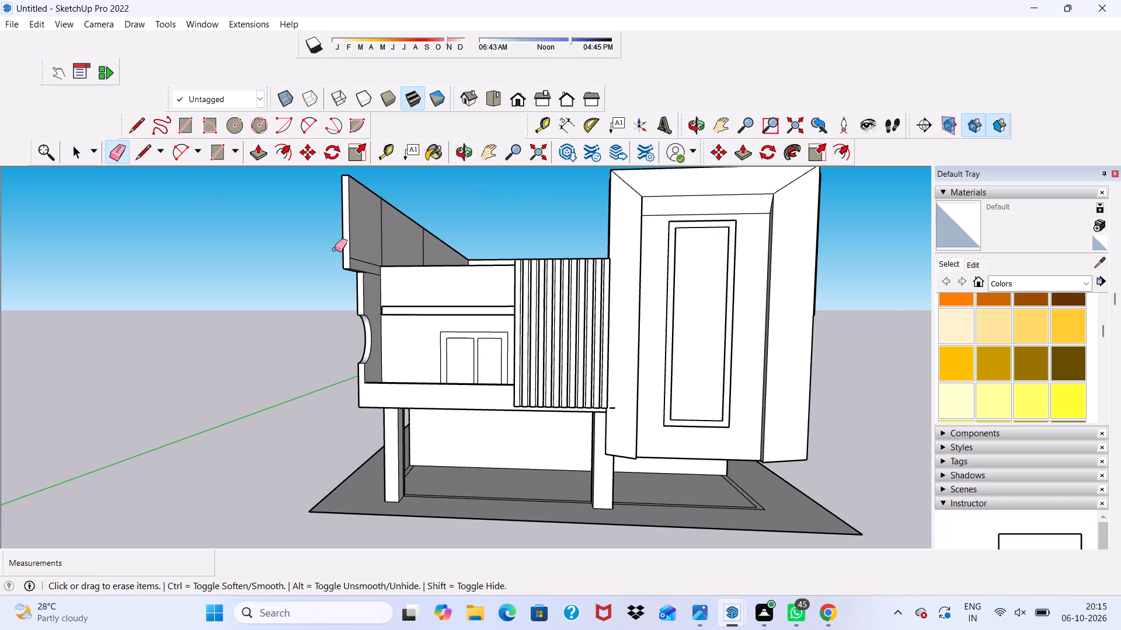
scroll(335, 249, "up", 9)
left_click_drag(417, 300, 409, 323)
left_click_drag(427, 286, 441, 271)
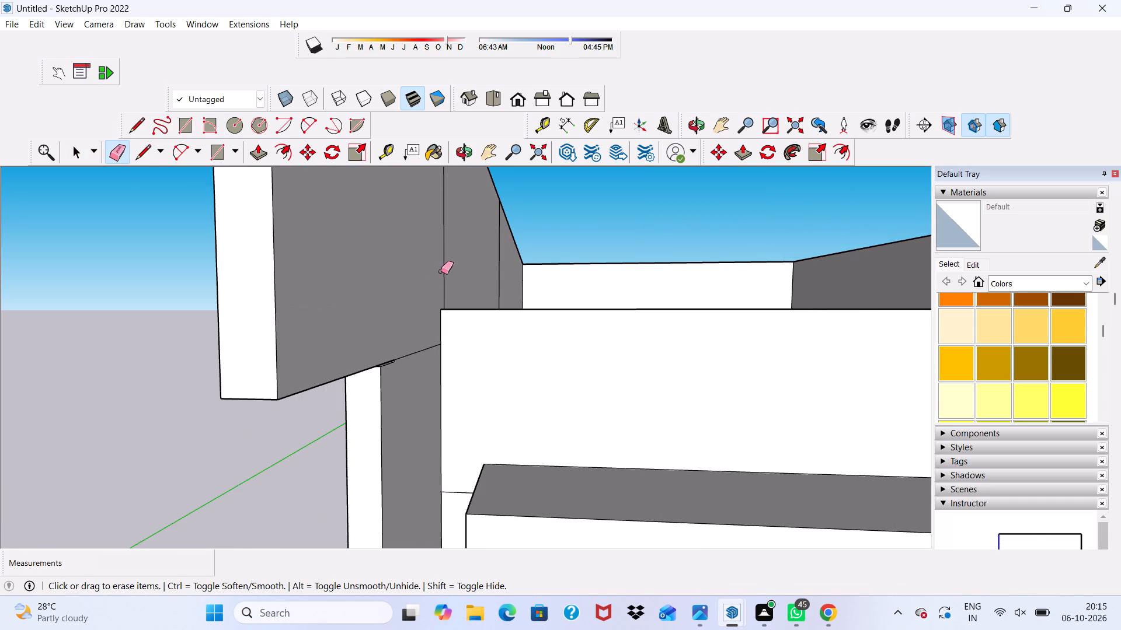
left_click_drag(441, 271, 441, 271)
scroll(457, 261, "up", 4)
left_click_drag(424, 264, 457, 250)
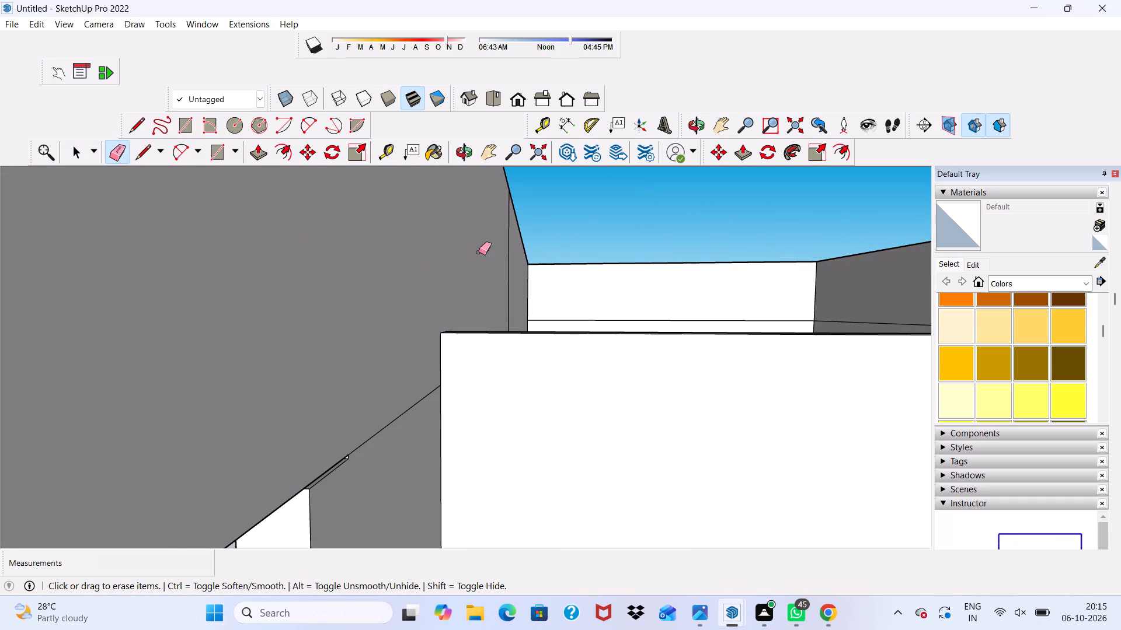
left_click_drag(490, 258, 517, 253)
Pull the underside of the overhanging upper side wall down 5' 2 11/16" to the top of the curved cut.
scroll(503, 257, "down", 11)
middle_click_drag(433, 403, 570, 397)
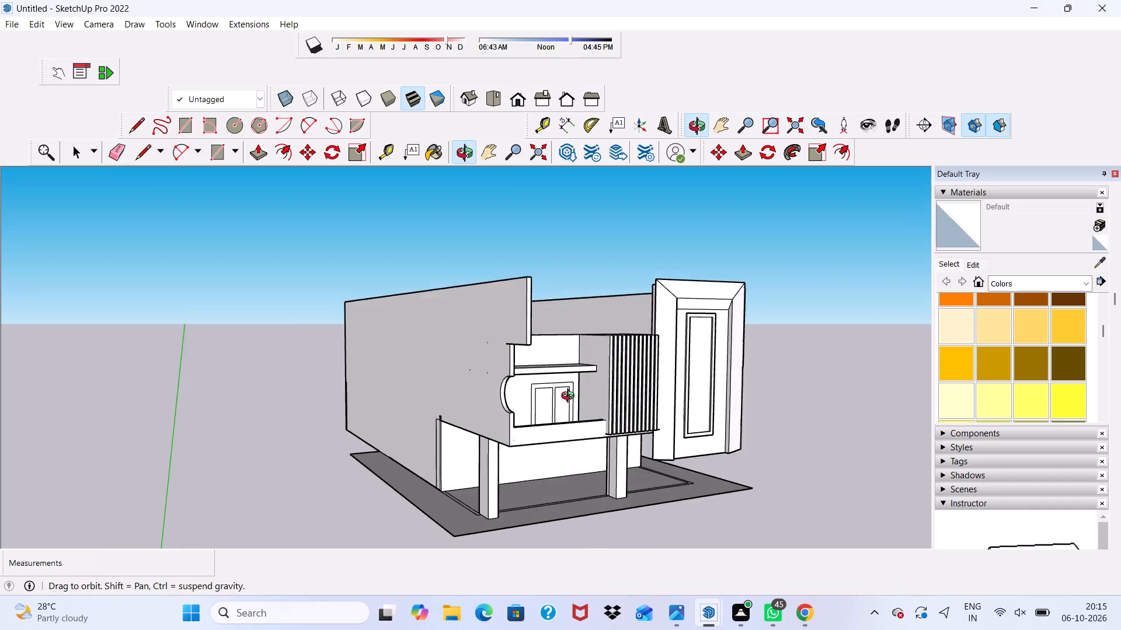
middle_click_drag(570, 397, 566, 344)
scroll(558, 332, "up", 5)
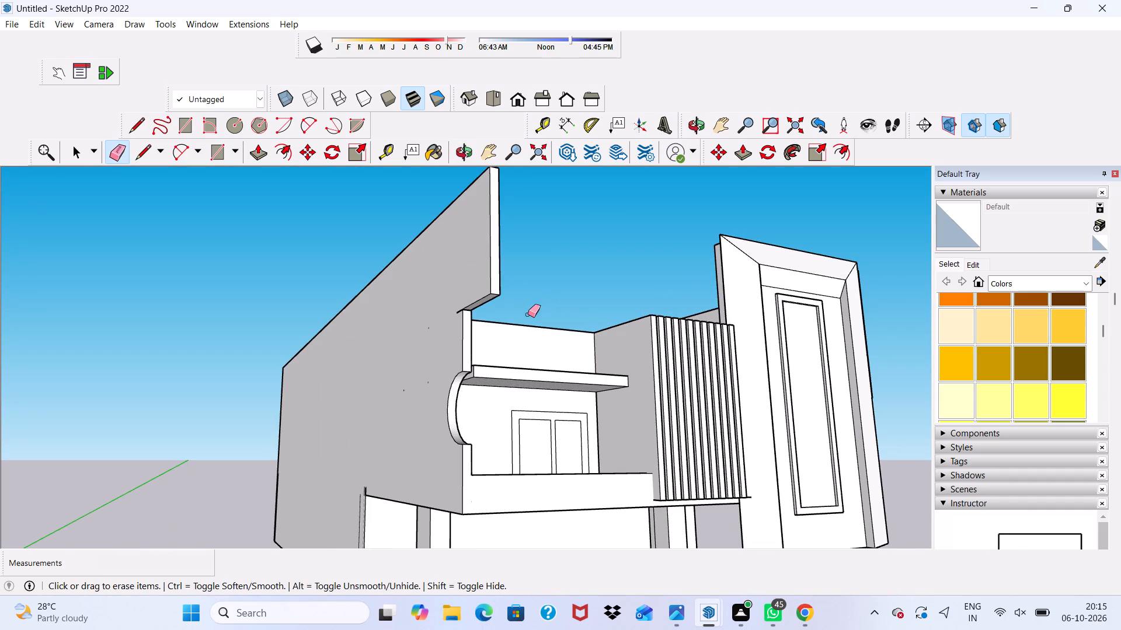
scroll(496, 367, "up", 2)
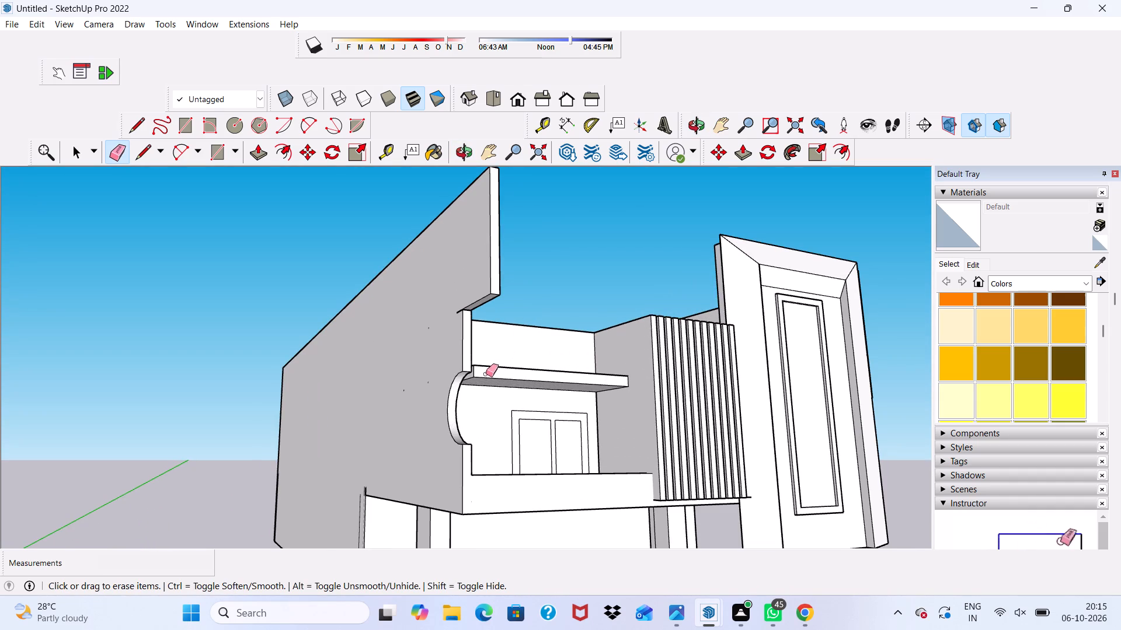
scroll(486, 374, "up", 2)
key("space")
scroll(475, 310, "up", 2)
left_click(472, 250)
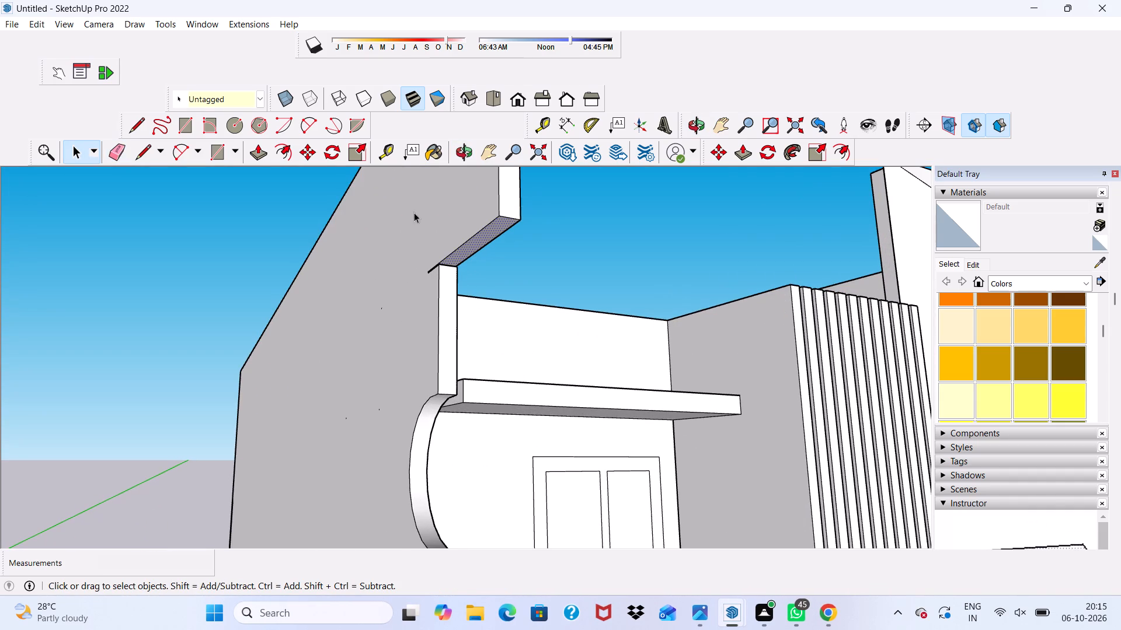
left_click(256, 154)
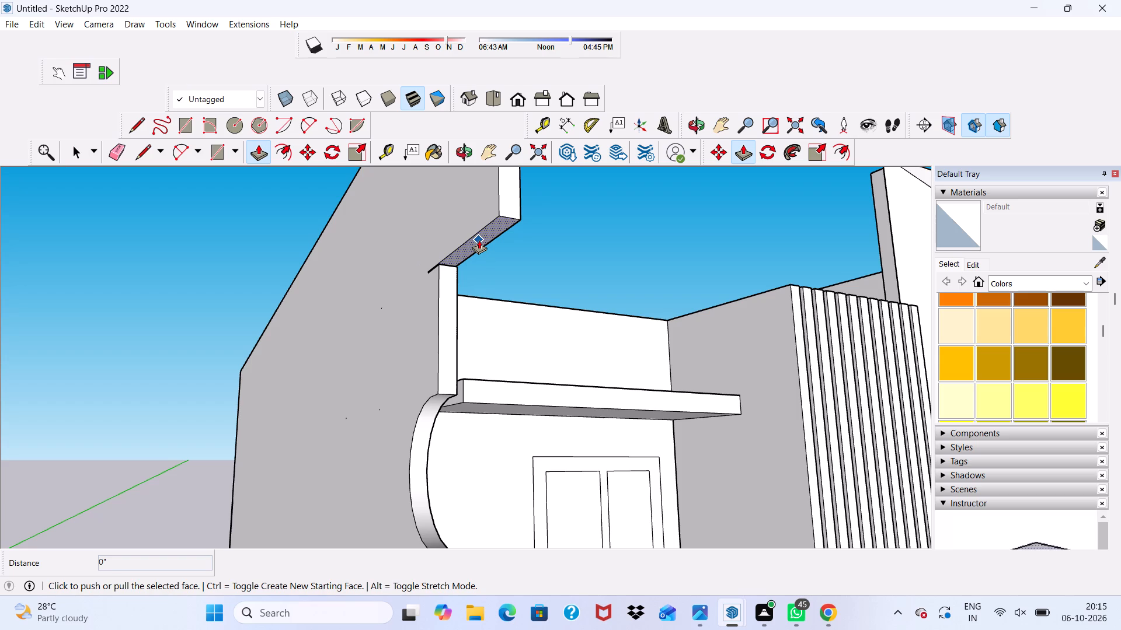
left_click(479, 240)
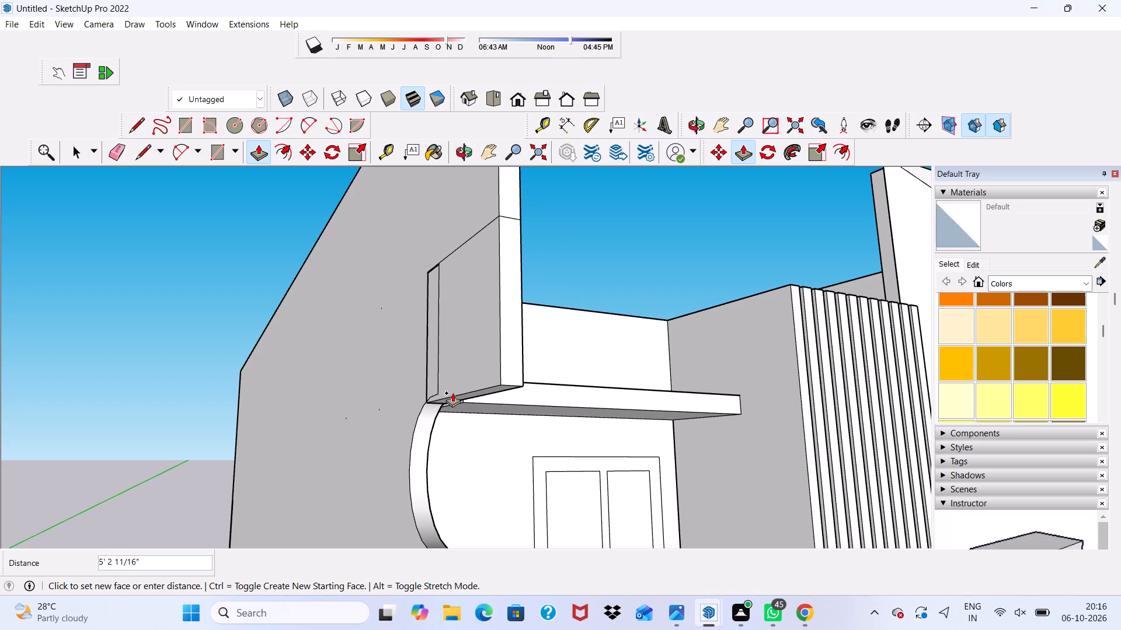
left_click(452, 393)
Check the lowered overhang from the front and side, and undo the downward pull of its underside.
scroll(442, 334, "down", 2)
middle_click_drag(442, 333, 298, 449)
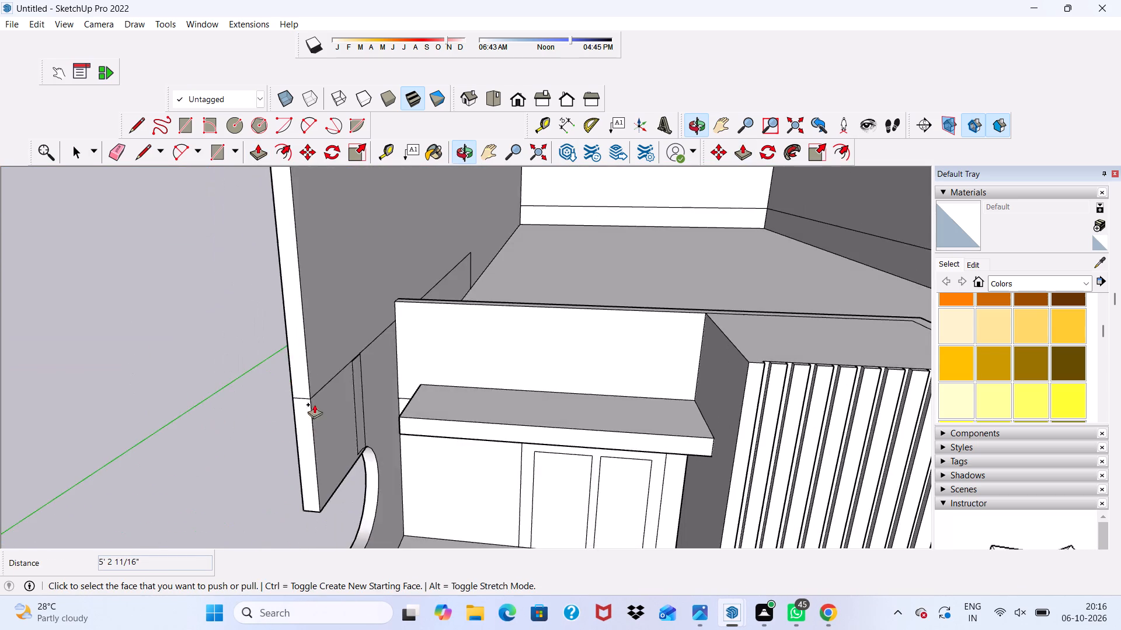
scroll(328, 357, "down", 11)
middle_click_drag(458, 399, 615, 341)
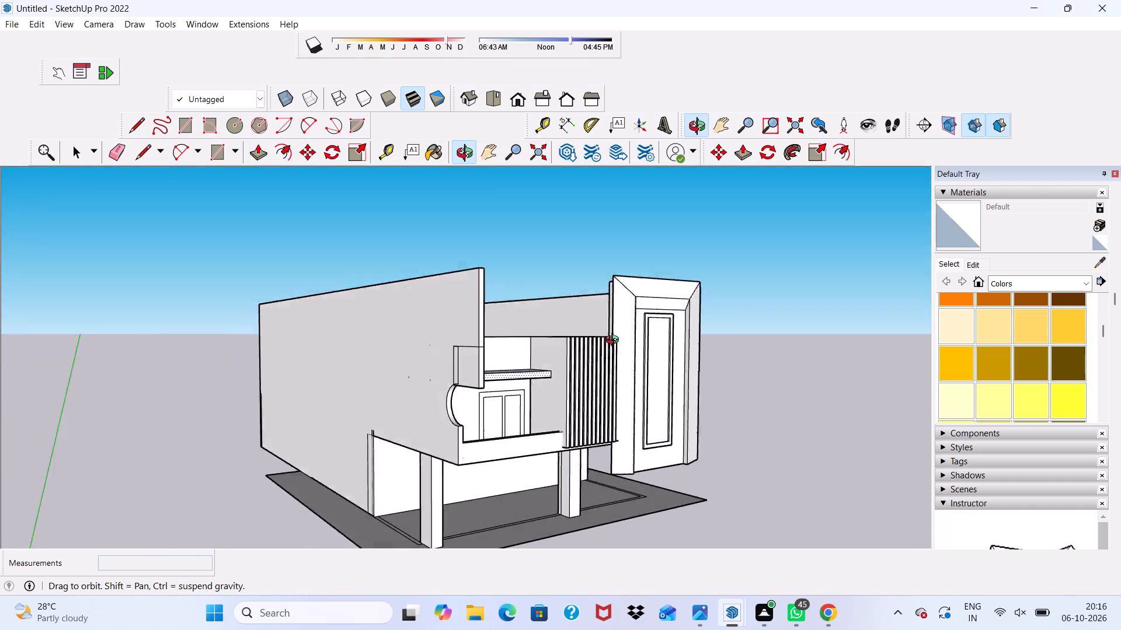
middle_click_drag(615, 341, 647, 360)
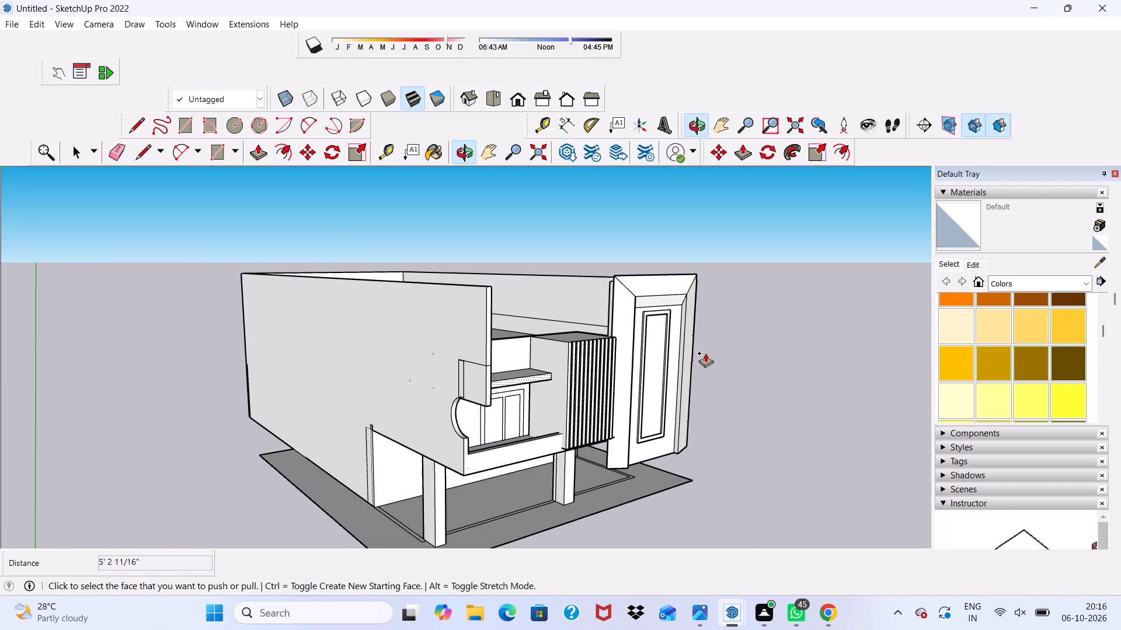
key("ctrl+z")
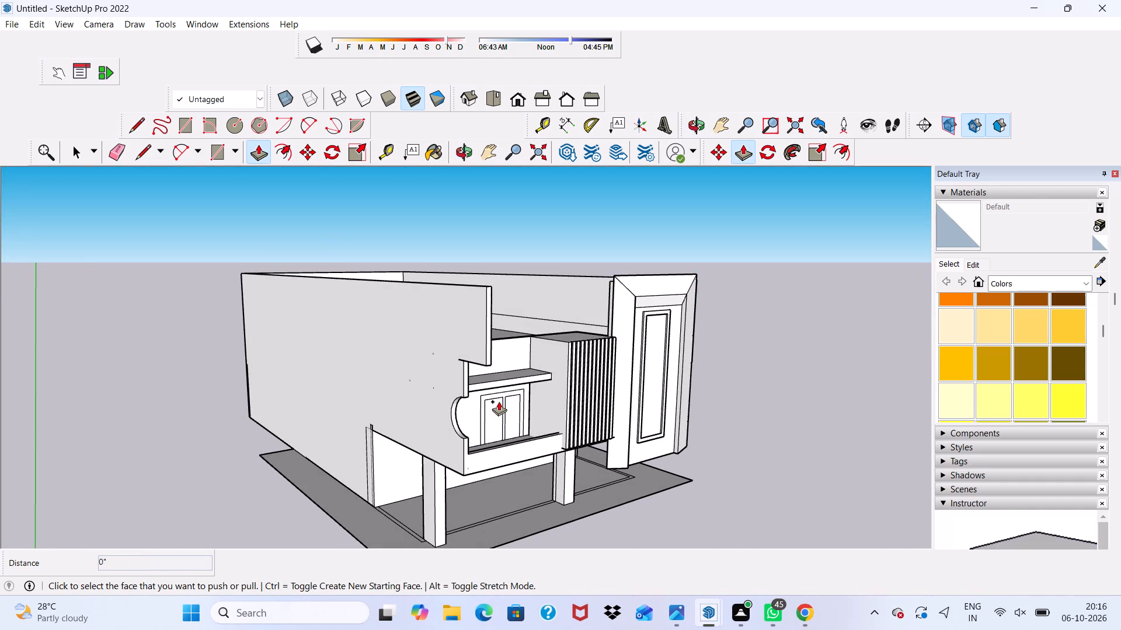
Examine the curved cut's inner face and the wall end below it from the outside, front and above.
key("space")
scroll(466, 386, "up", 1)
scroll(458, 439, "up", 17)
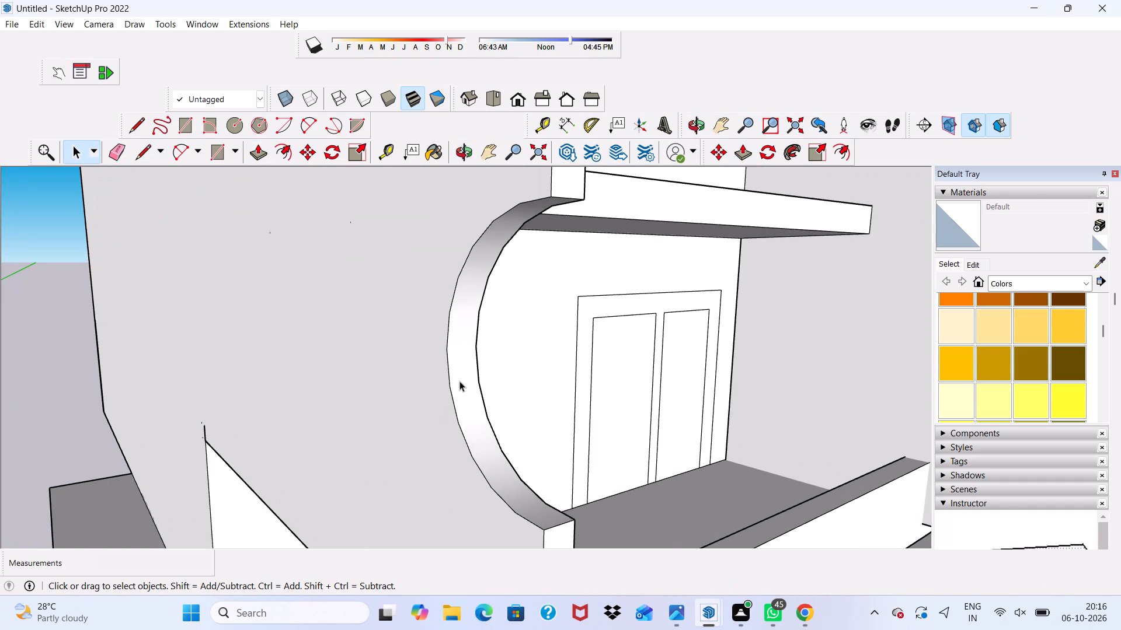
left_click(459, 381)
scroll(460, 376, "up", 1)
scroll(459, 374, "down", 6)
middle_click_drag(458, 374, 601, 367)
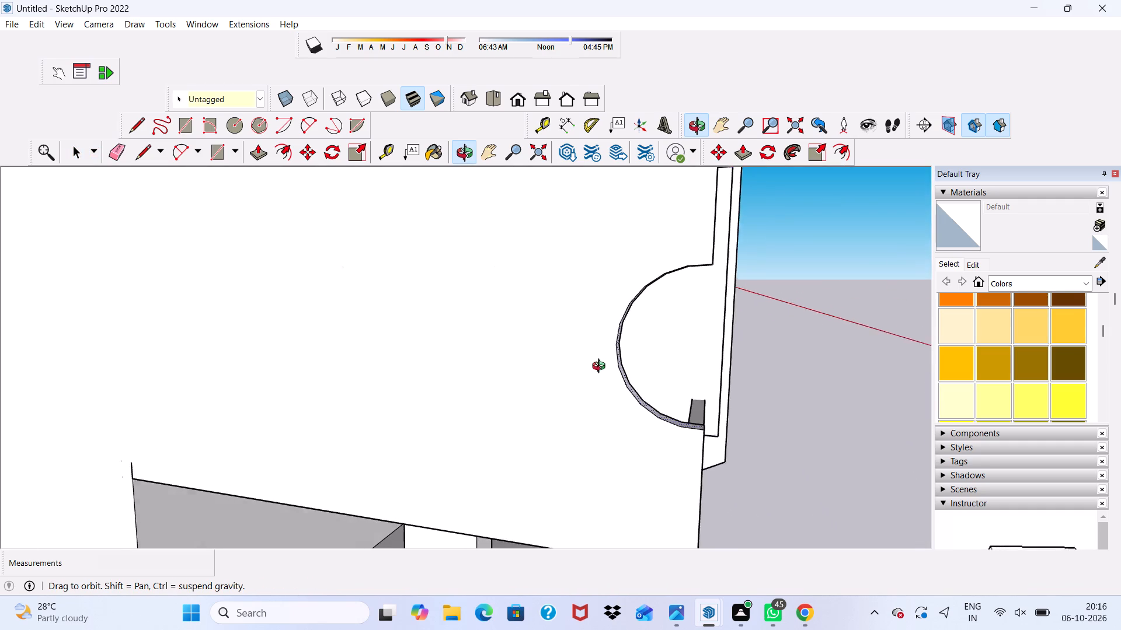
middle_click_drag(601, 367, 363, 346)
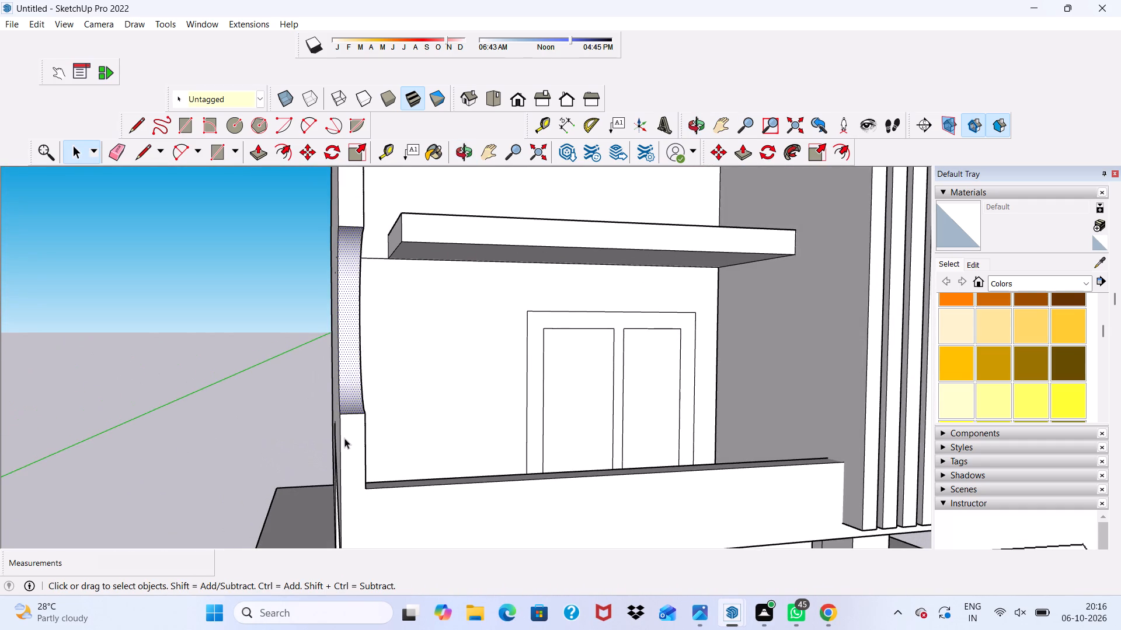
left_click(344, 438)
scroll(350, 288, "down", 4)
scroll(353, 281, "up", 1)
left_click(242, 324)
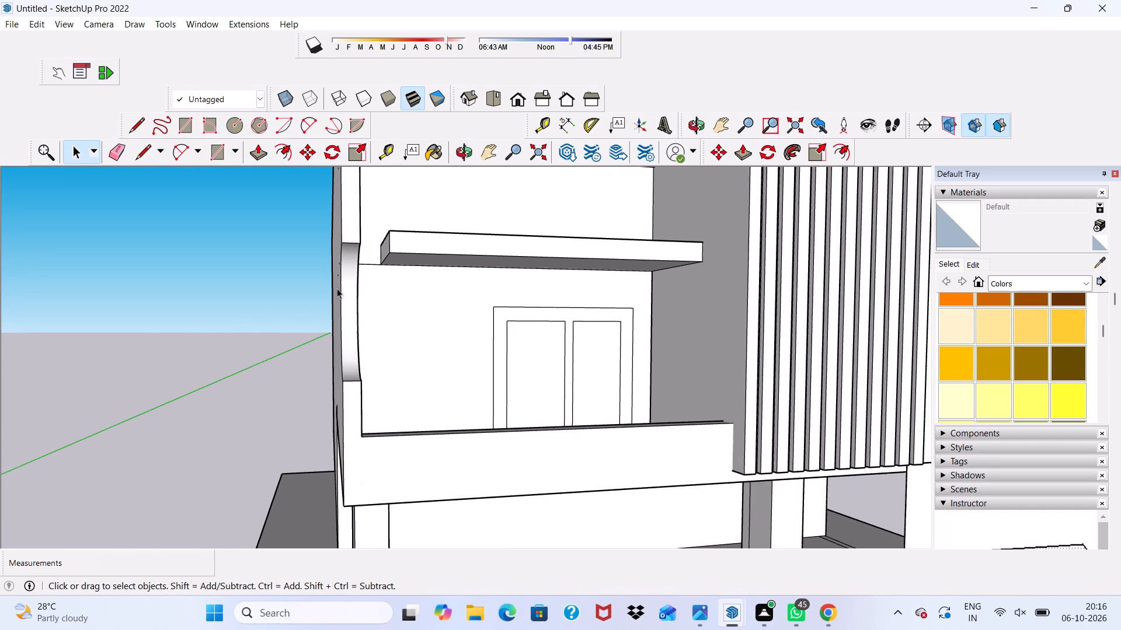
scroll(374, 278, "up", 5)
scroll(337, 242, "down", 4)
middle_click_drag(326, 248, 465, 304)
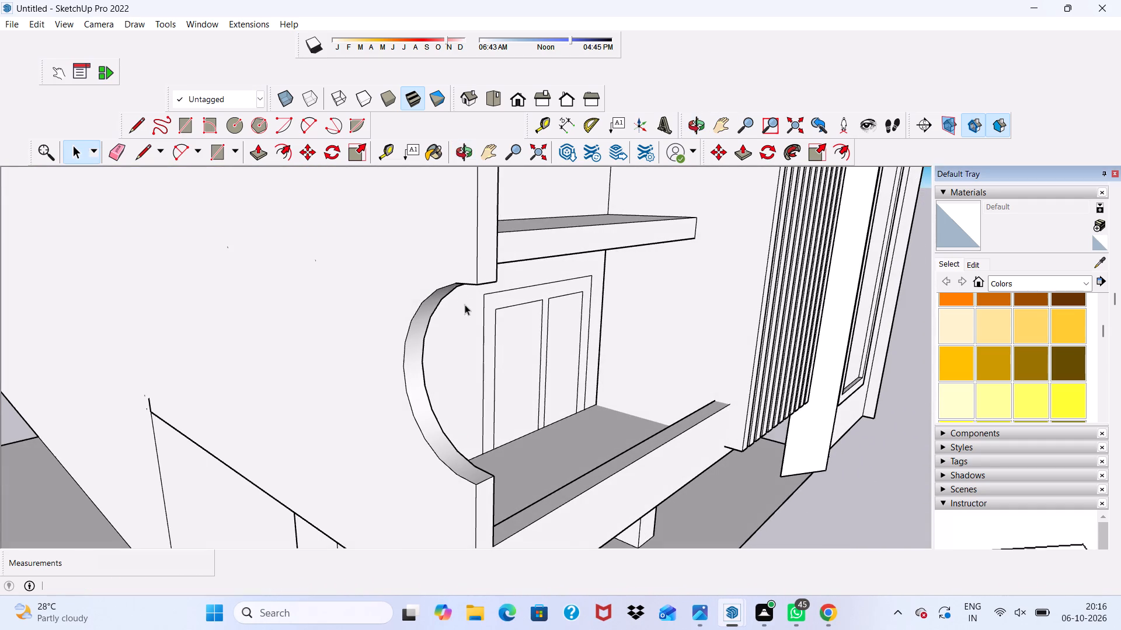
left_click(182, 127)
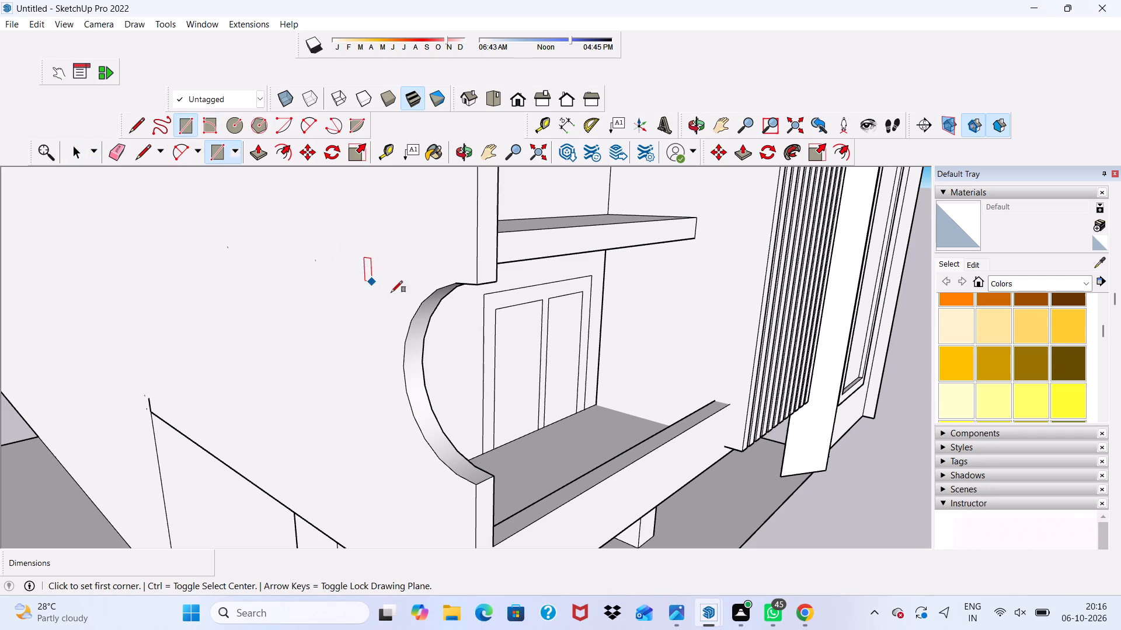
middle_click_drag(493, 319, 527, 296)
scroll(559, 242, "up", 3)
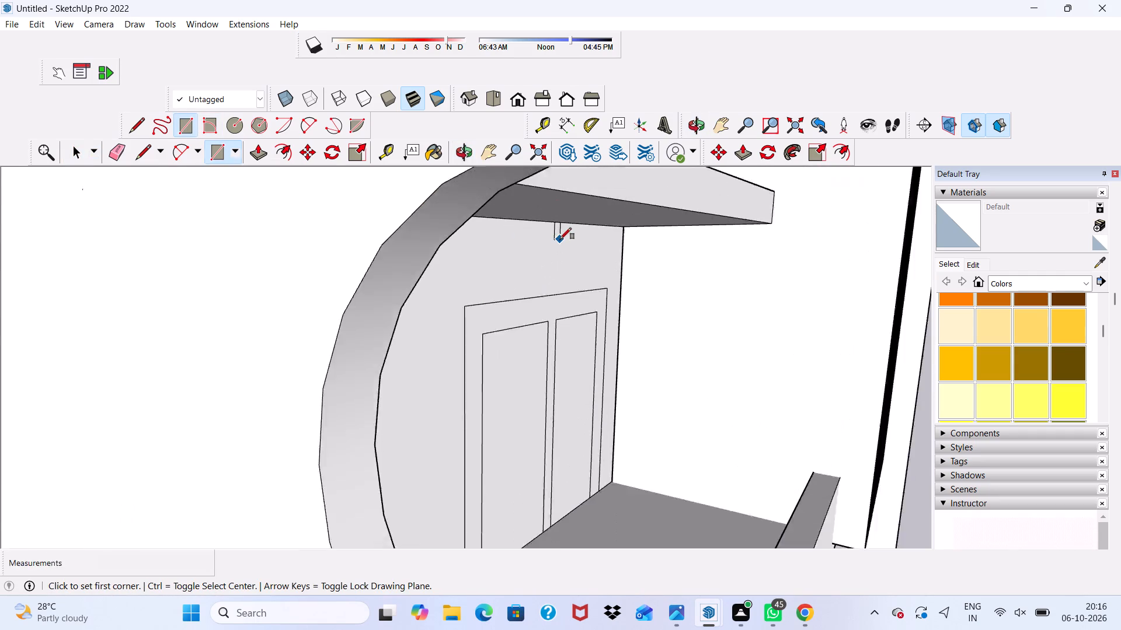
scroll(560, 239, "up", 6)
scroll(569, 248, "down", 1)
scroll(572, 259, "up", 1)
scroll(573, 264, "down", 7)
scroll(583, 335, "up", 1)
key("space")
Draw a rectangle about 9" by 4 11/16" on the curved cut's top end, starting at the wall's outer corner.
scroll(598, 272, "down", 1)
middle_click_drag(598, 272, 638, 201)
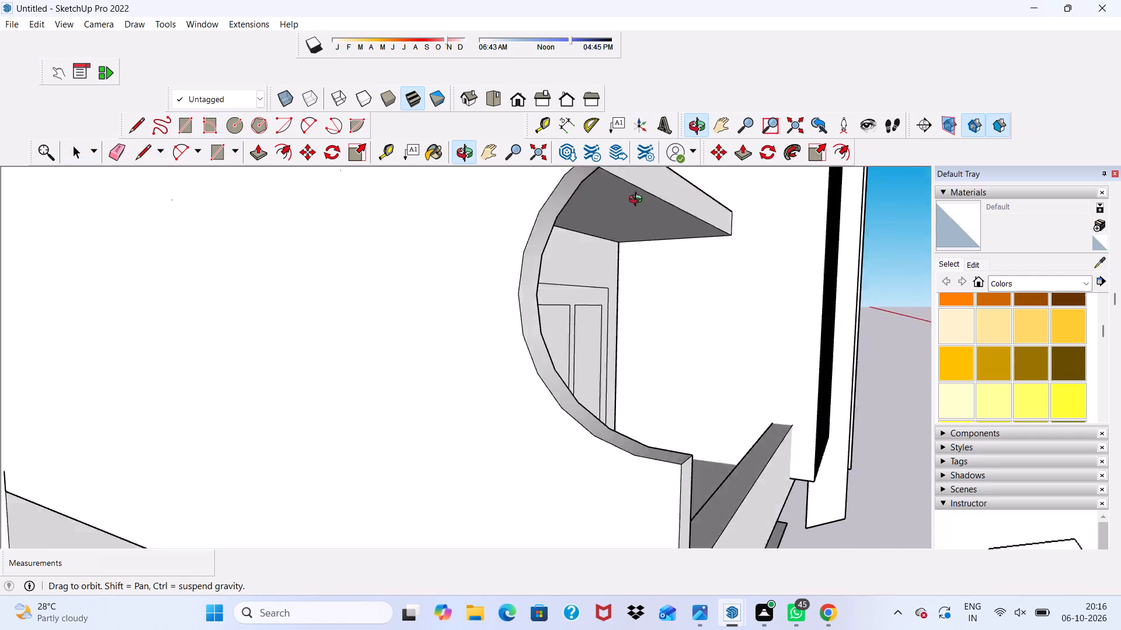
middle_click_drag(638, 201, 598, 259)
scroll(606, 225, "up", 2)
scroll(605, 181, "down", 4)
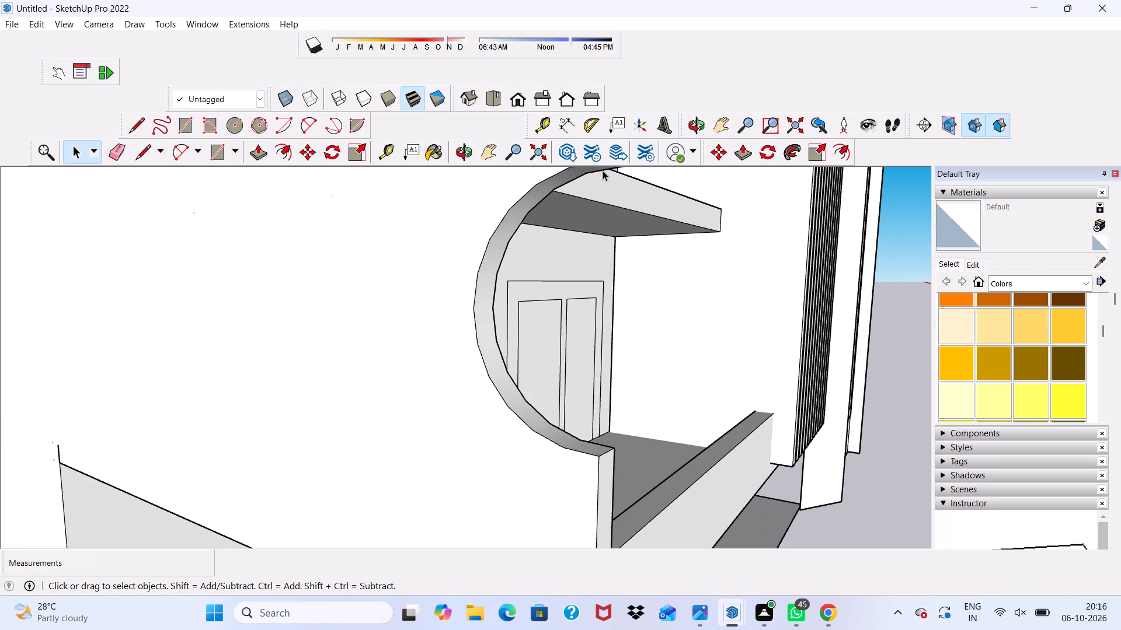
left_click(603, 170)
scroll(598, 177, "down", 5)
scroll(565, 173, "up", 6)
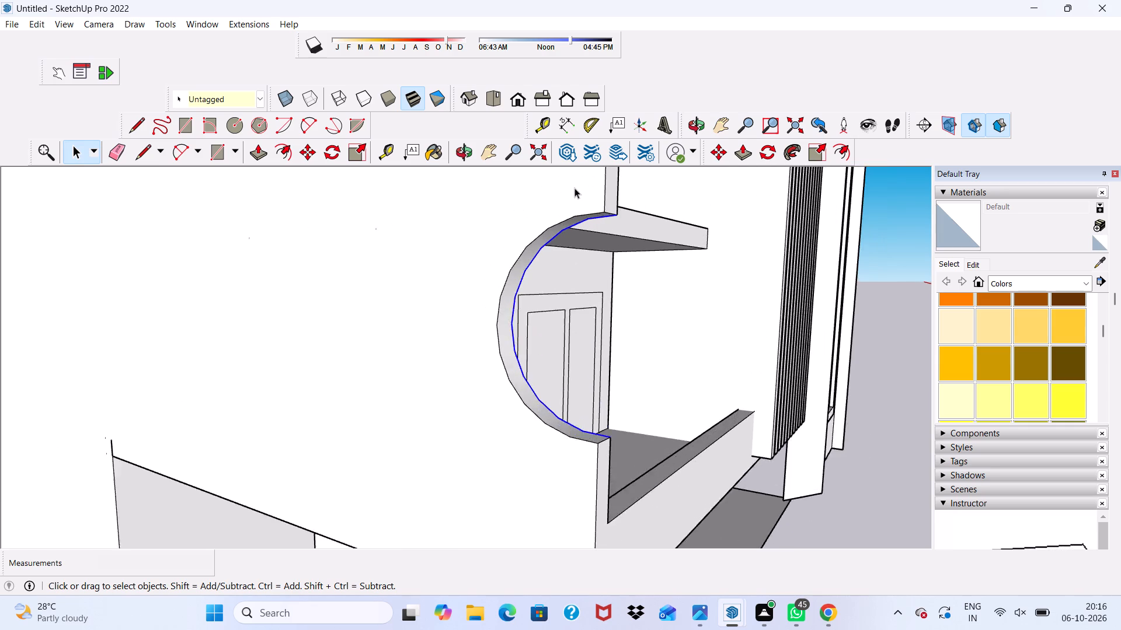
scroll(575, 188, "up", 3)
scroll(608, 227, "up", 1)
middle_click_drag(608, 227, 632, 182)
scroll(632, 181, "up", 4)
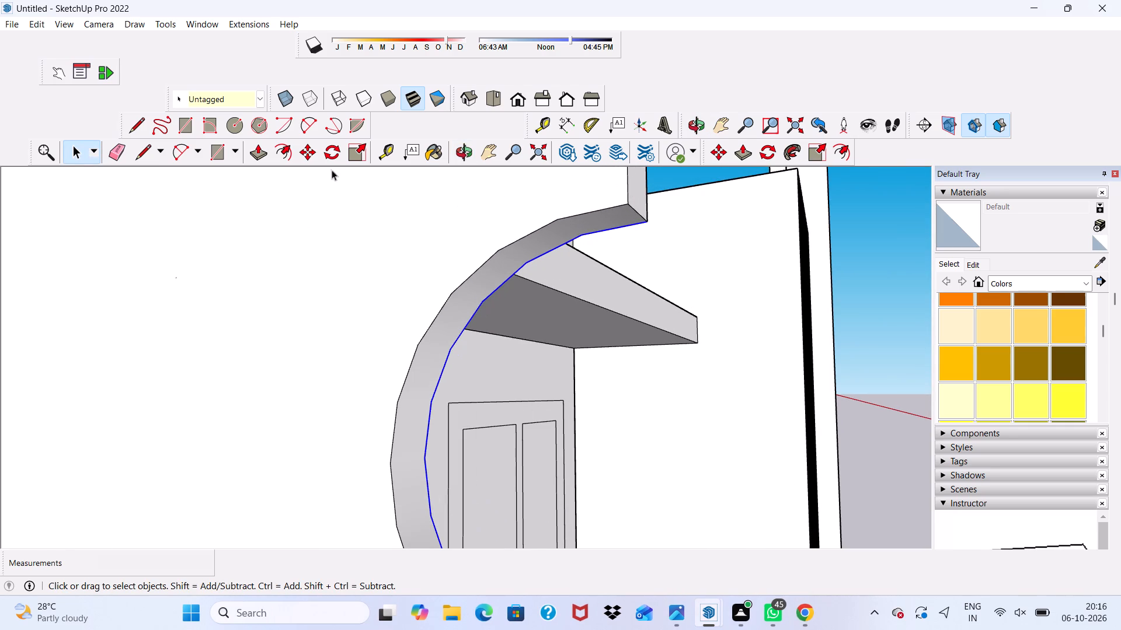
left_click(188, 125)
scroll(590, 208, "up", 3)
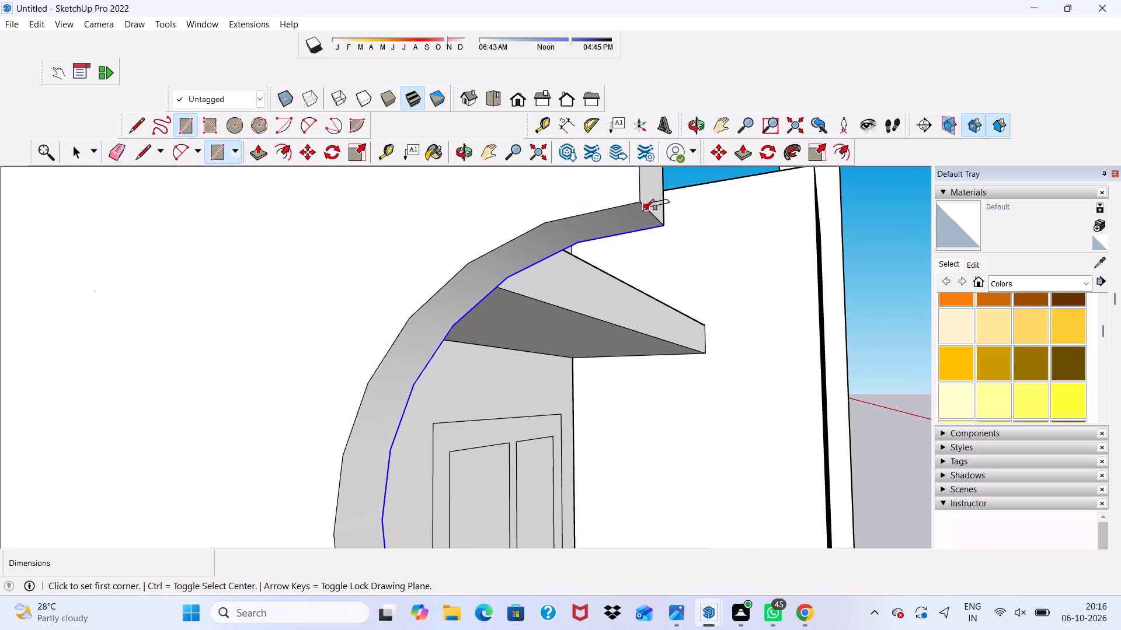
left_click(639, 201)
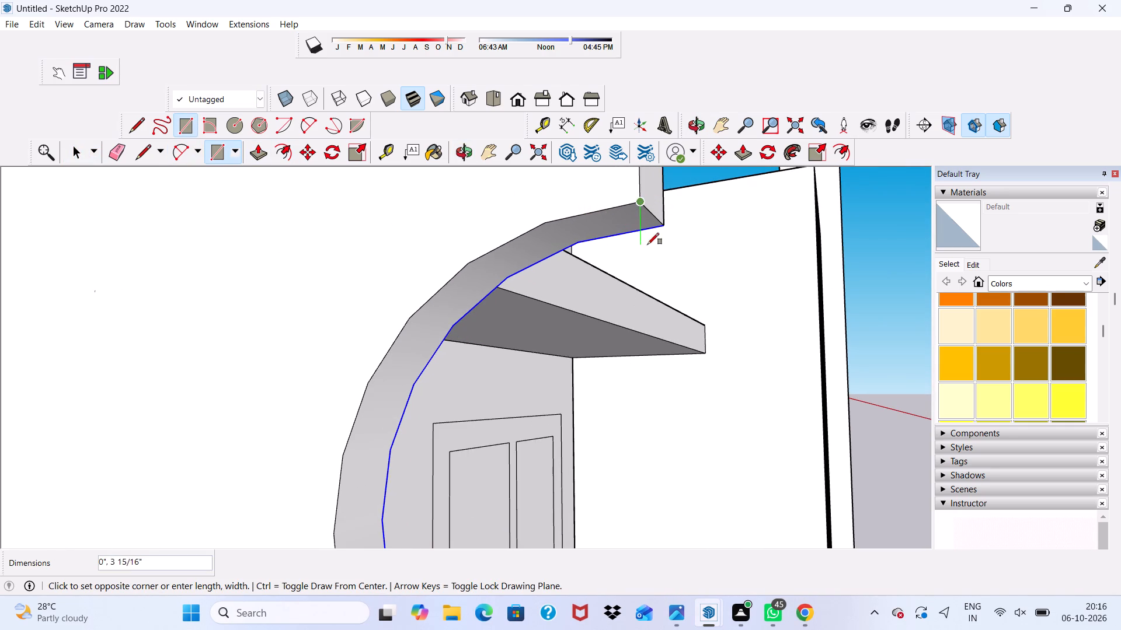
left_click(625, 229)
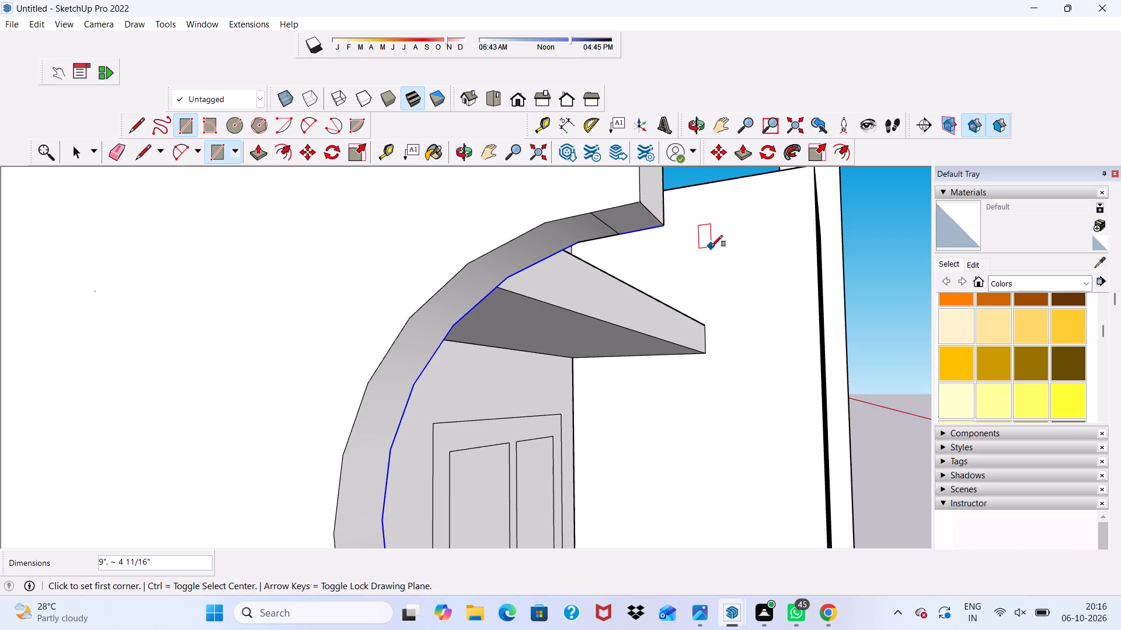
Pull the 9" by 4 11/16" rectangle at the curved cut's top end down about 5' 6 1/16" to the cut's bottom end.
key("space")
left_click(641, 217)
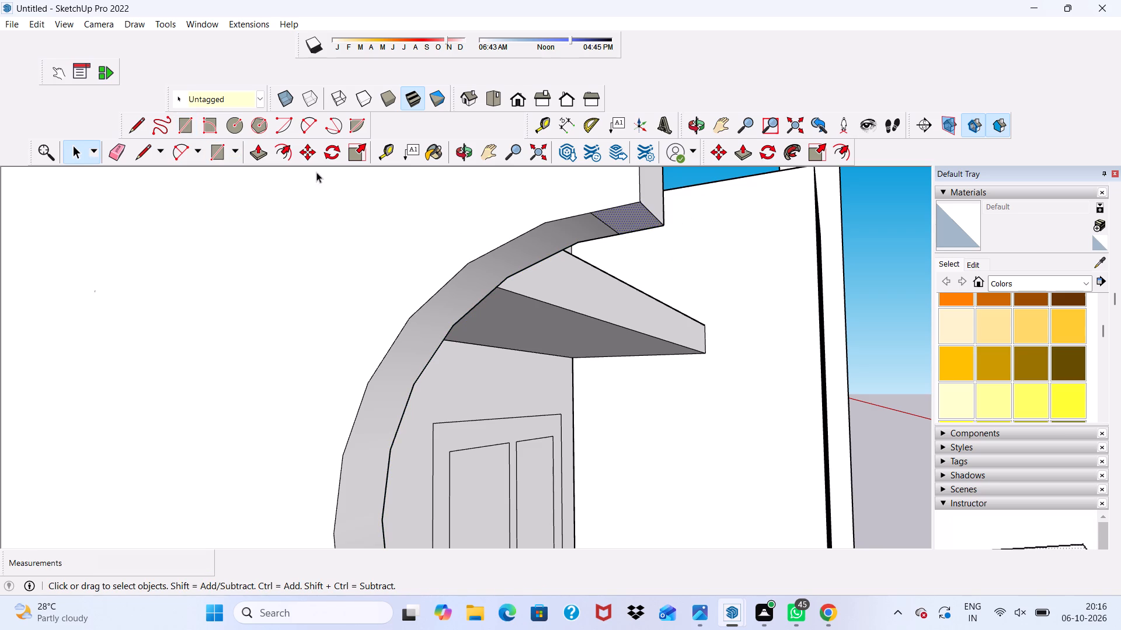
left_click(259, 151)
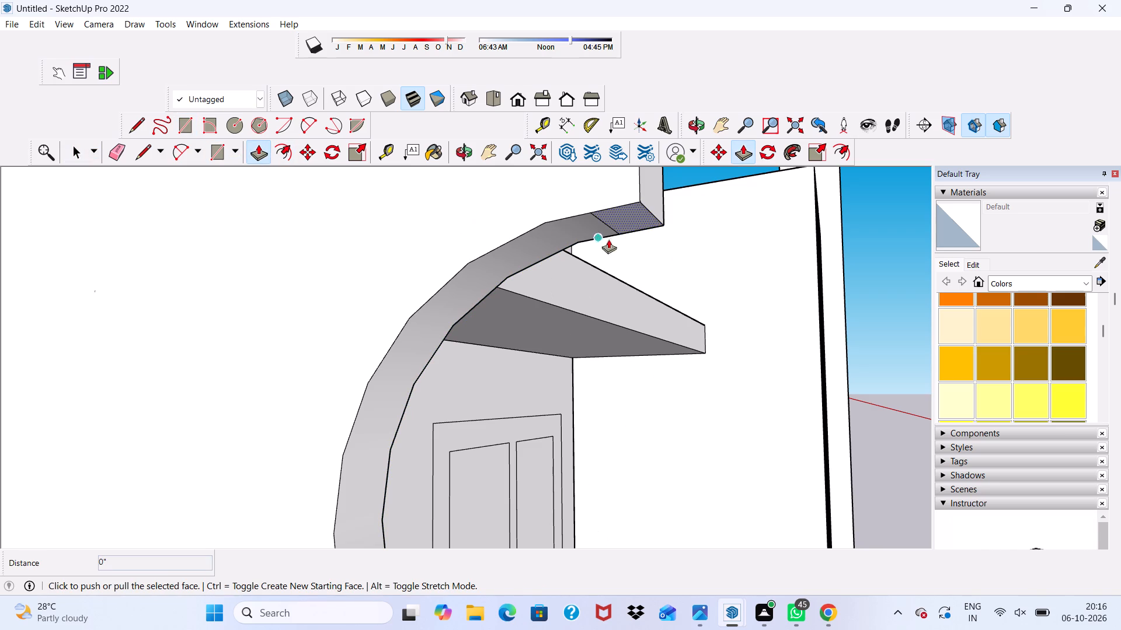
left_click(628, 216)
scroll(621, 299, "down", 6)
scroll(583, 244, "up", 1)
scroll(583, 245, "down", 3)
scroll(579, 262, "up", 1)
scroll(579, 282, "down", 3)
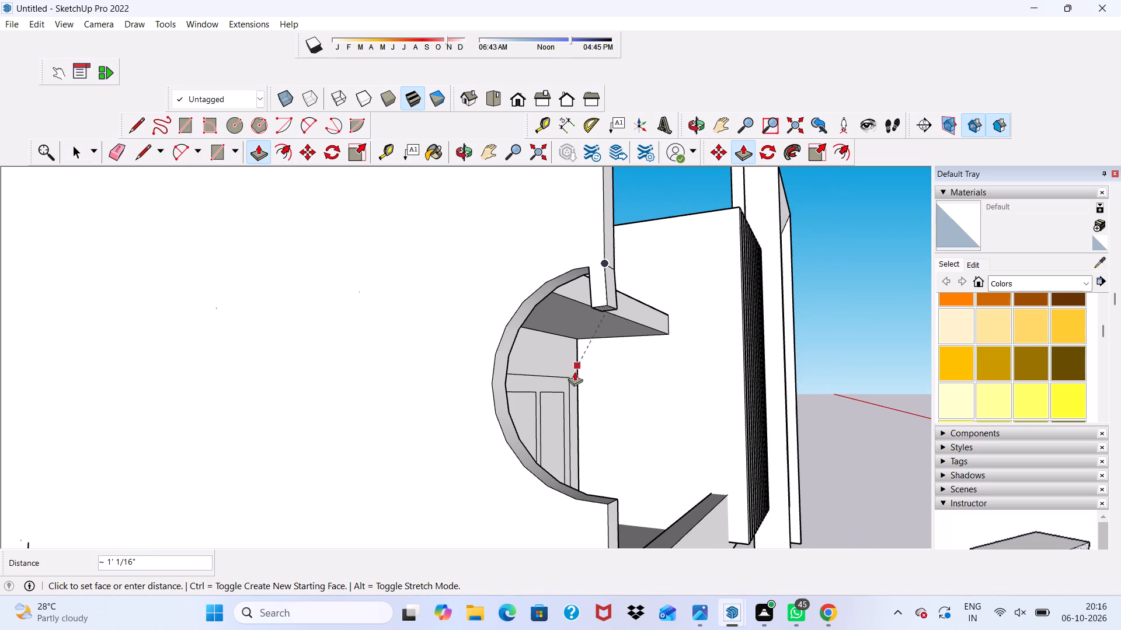
left_click(596, 502)
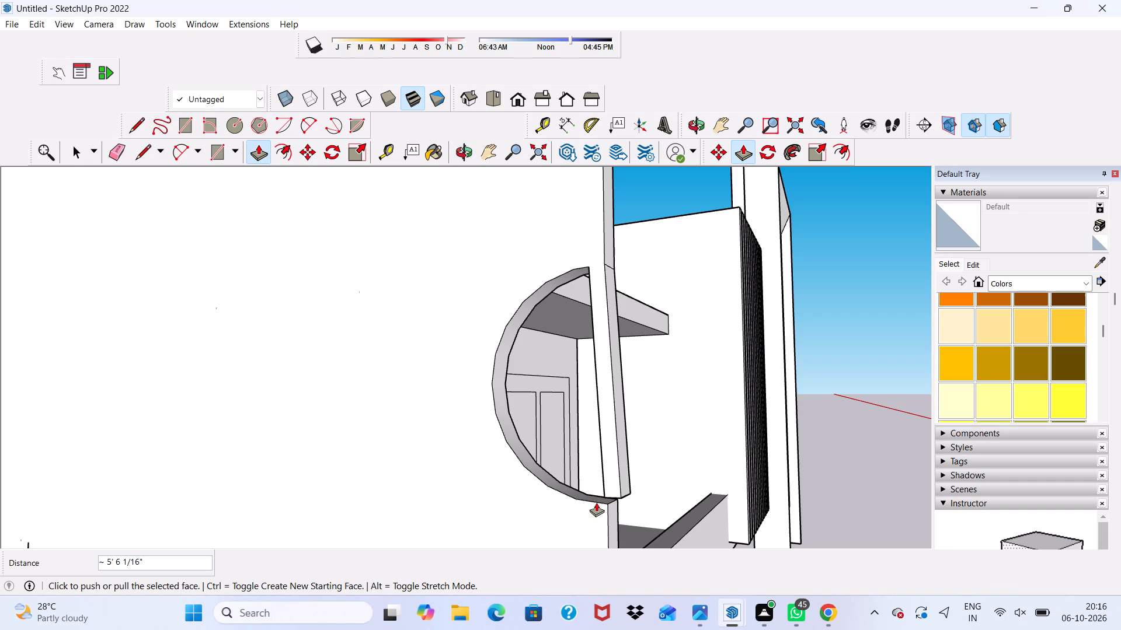
Pull the new vertical strip's inner face 3' 3 11/16" across the opening to fill the curved cut.
middle_click_drag(593, 385, 653, 374)
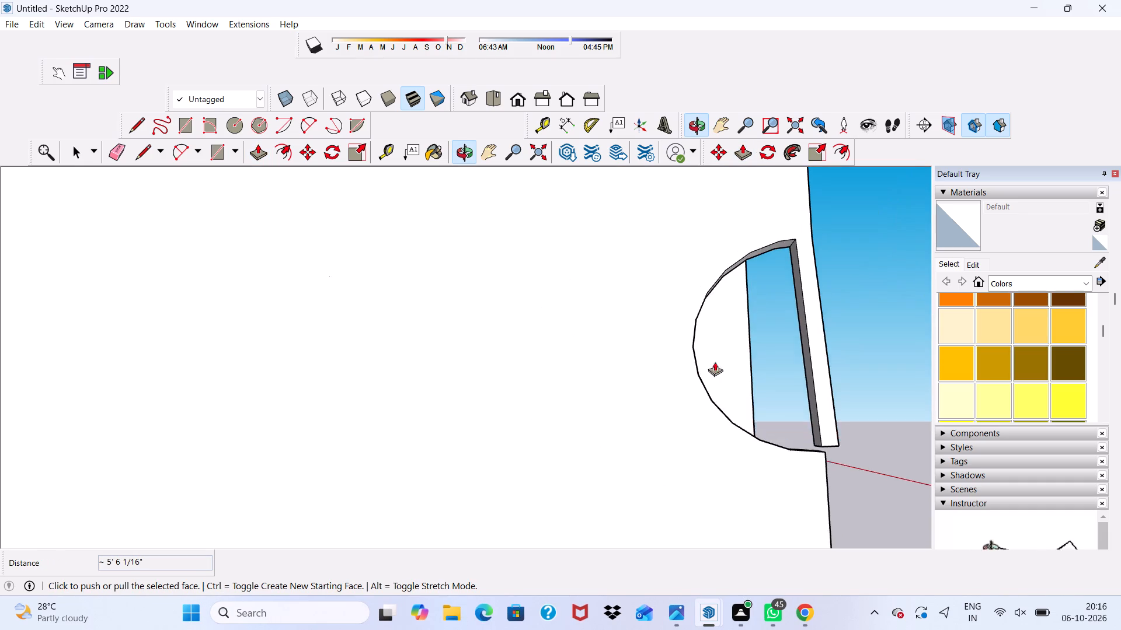
scroll(770, 341, "up", 3)
scroll(795, 296, "down", 6)
key("space")
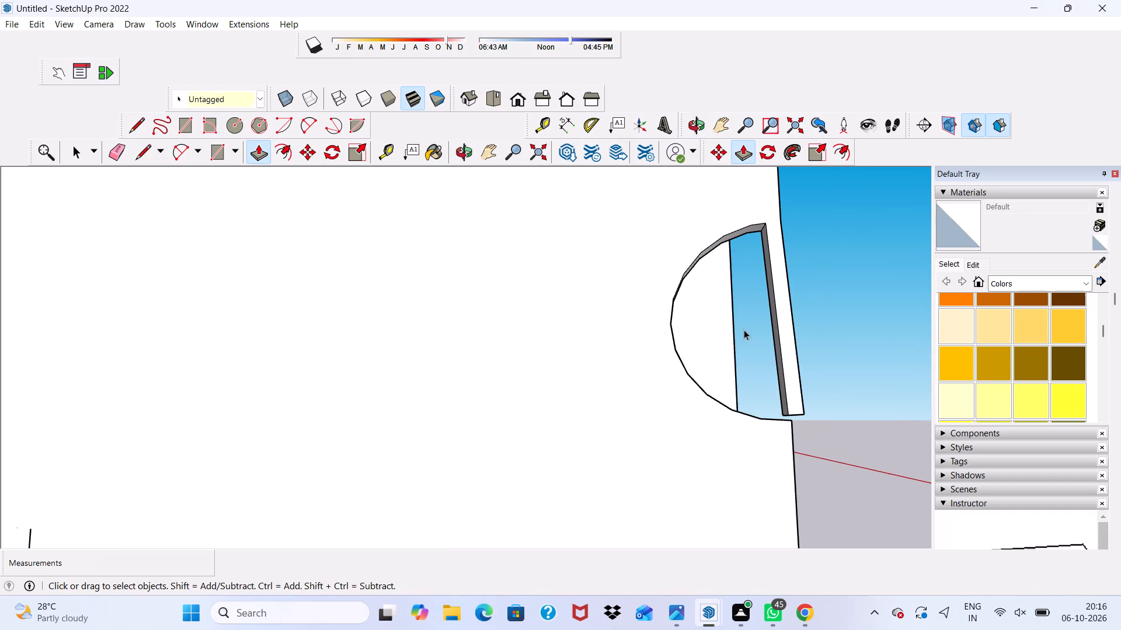
scroll(750, 292, "up", 2)
left_click(803, 262)
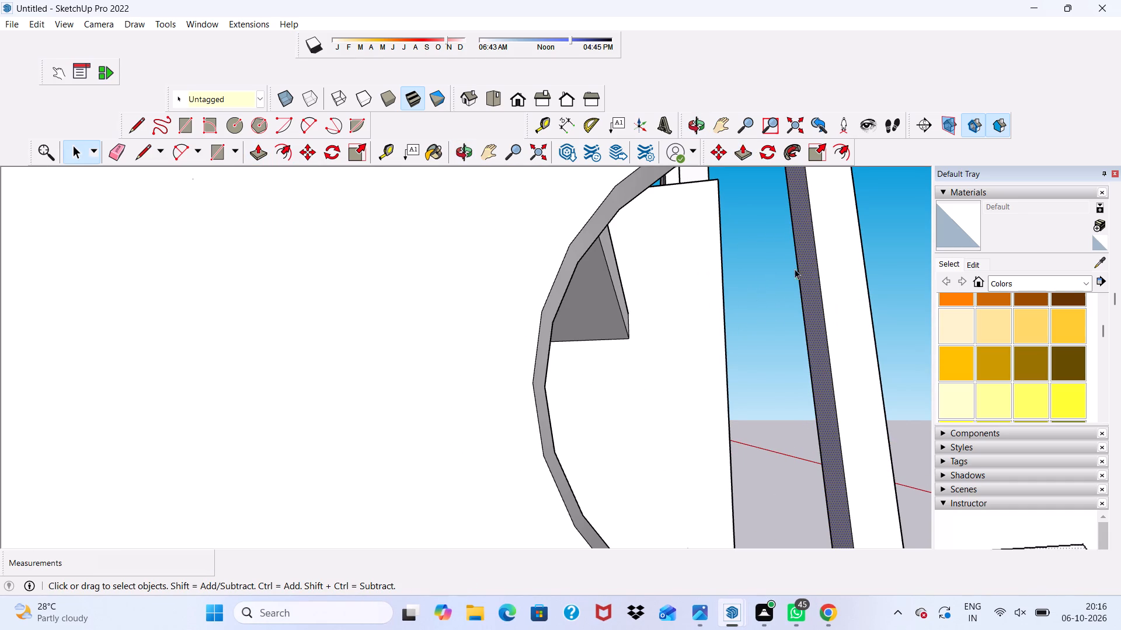
left_click(254, 152)
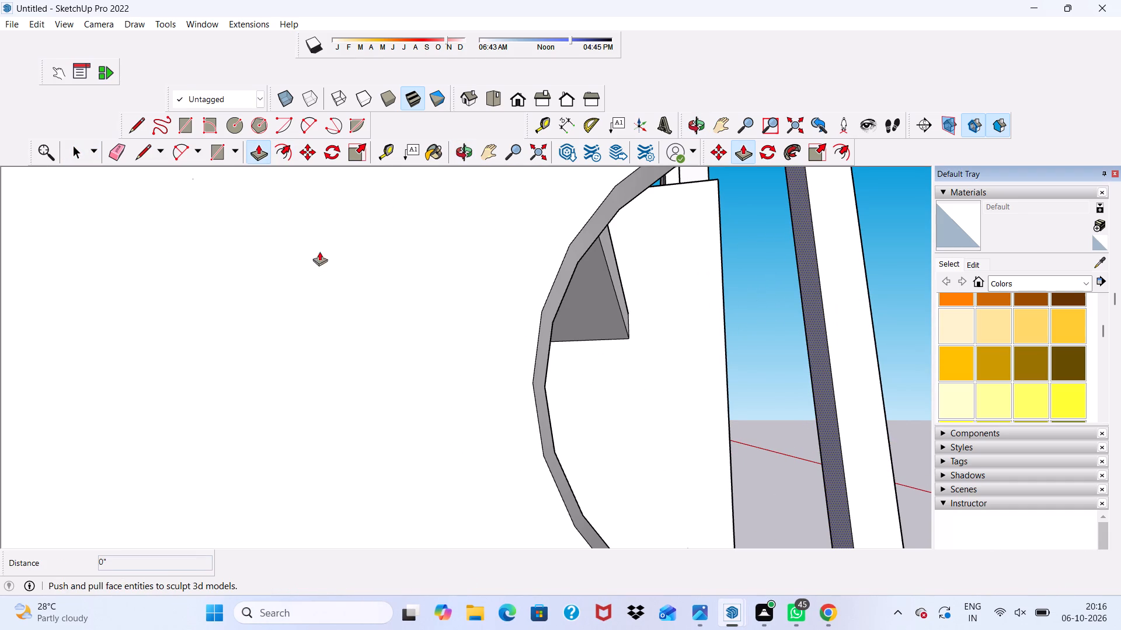
left_click(820, 358)
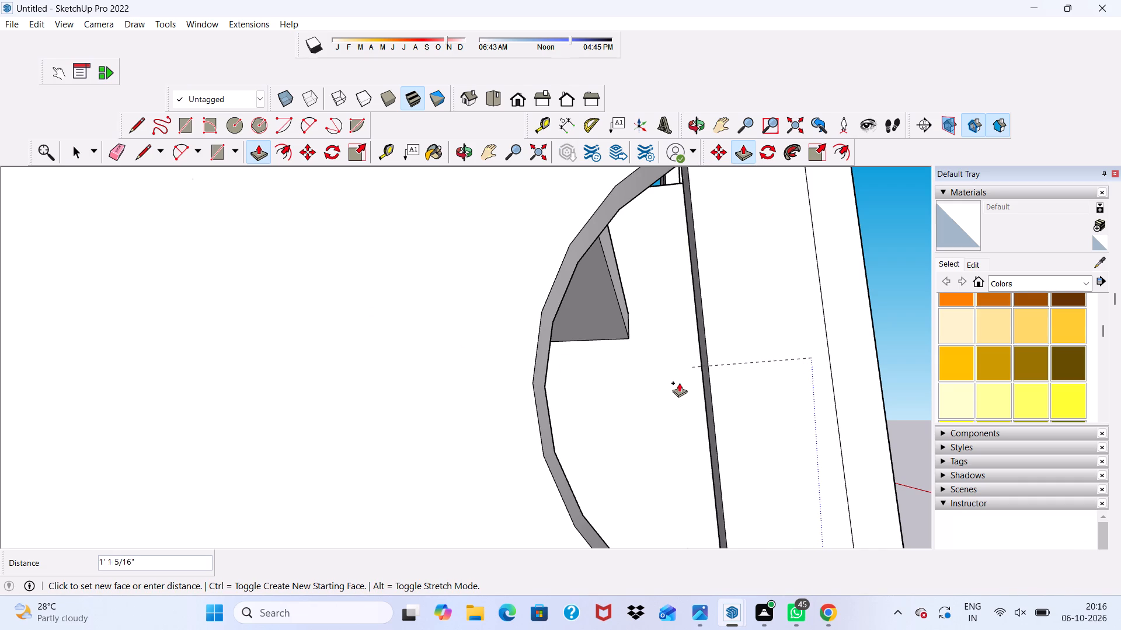
left_click(475, 365)
Pull the underside of the block filling the curved cut down 2 9/16" into the wall below.
scroll(362, 311, "down", 2)
scroll(352, 316, "up", 1)
scroll(349, 318, "down", 8)
scroll(311, 343, "up", 3)
scroll(311, 345, "down", 1)
scroll(314, 360, "up", 1)
scroll(315, 365, "down", 3)
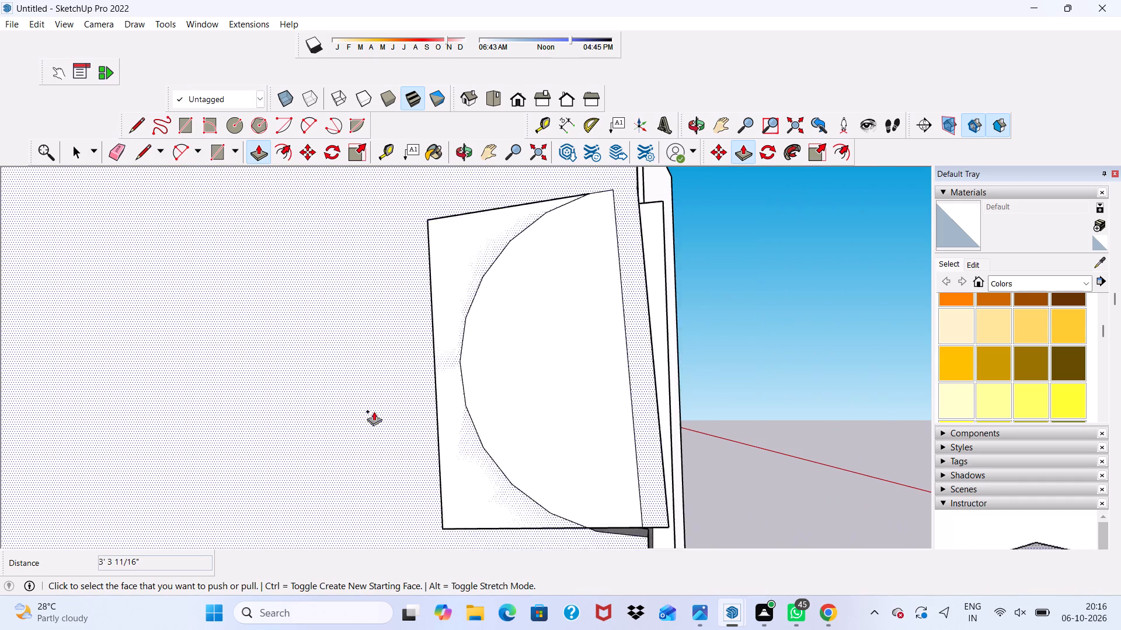
scroll(488, 382, "down", 1)
middle_click_drag(488, 382, 521, 229)
scroll(569, 429, "up", 7)
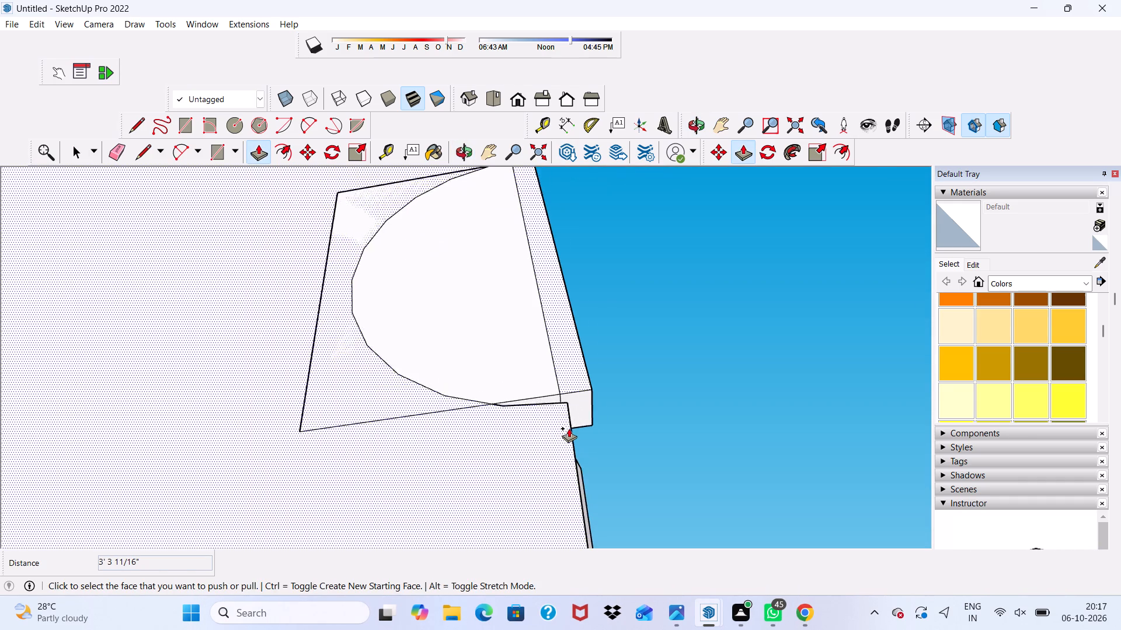
scroll(569, 428, "up", 13)
left_click(514, 366)
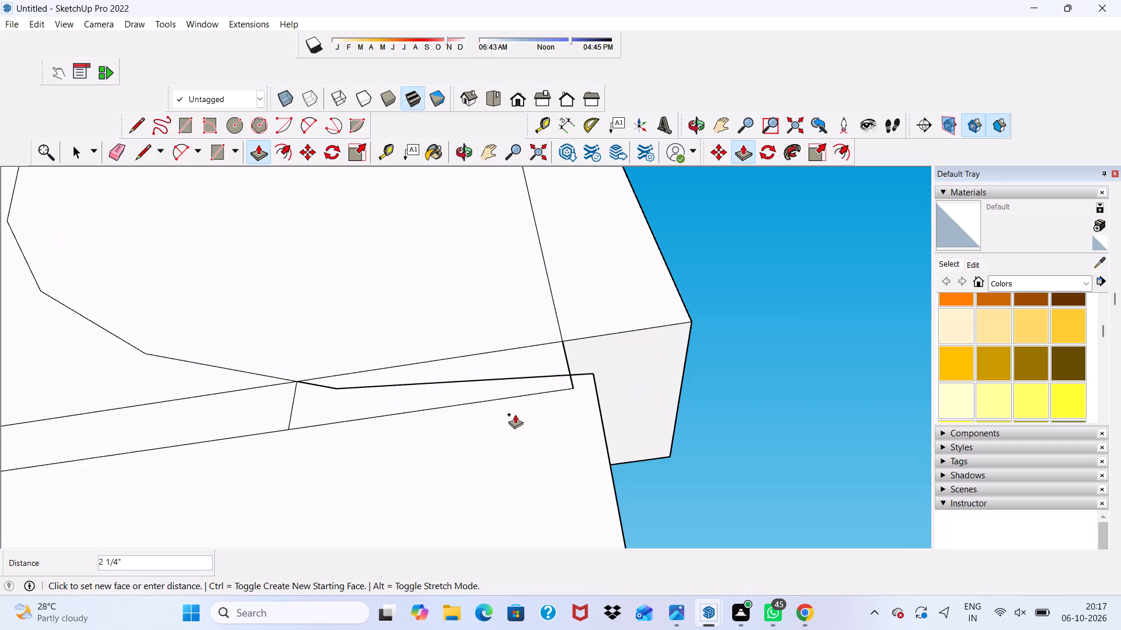
left_click(515, 421)
Pull the underside of the overhanging strip at the wall's corner down about 1 5/8" to the top of the wall end below.
scroll(539, 386, "down", 1)
middle_click_drag(539, 385, 436, 424)
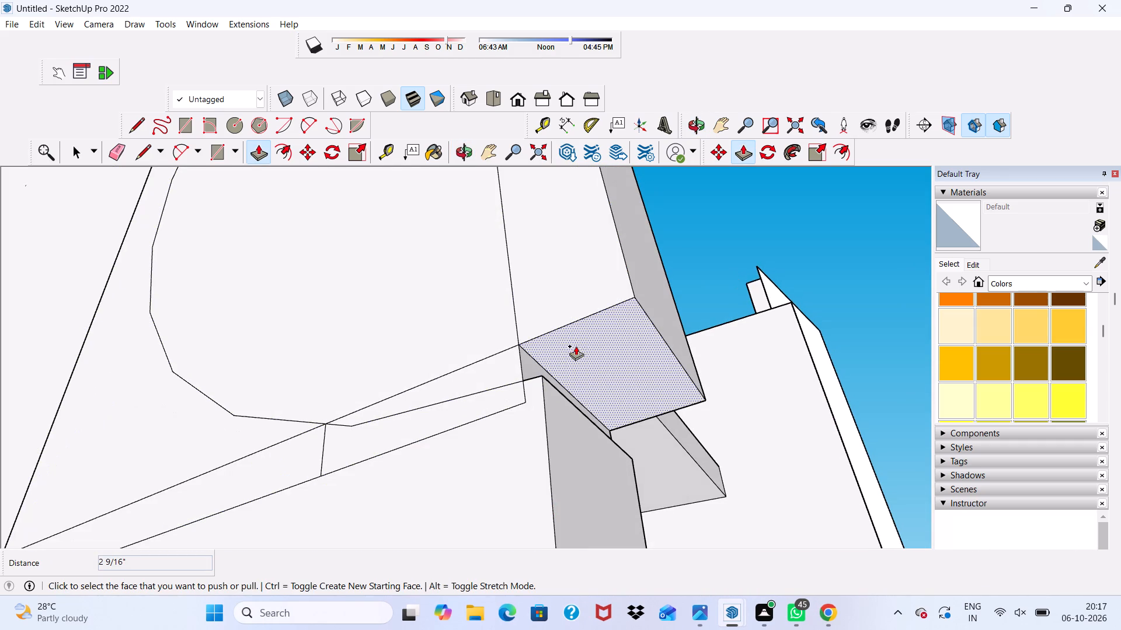
left_click(576, 338)
left_click(565, 342)
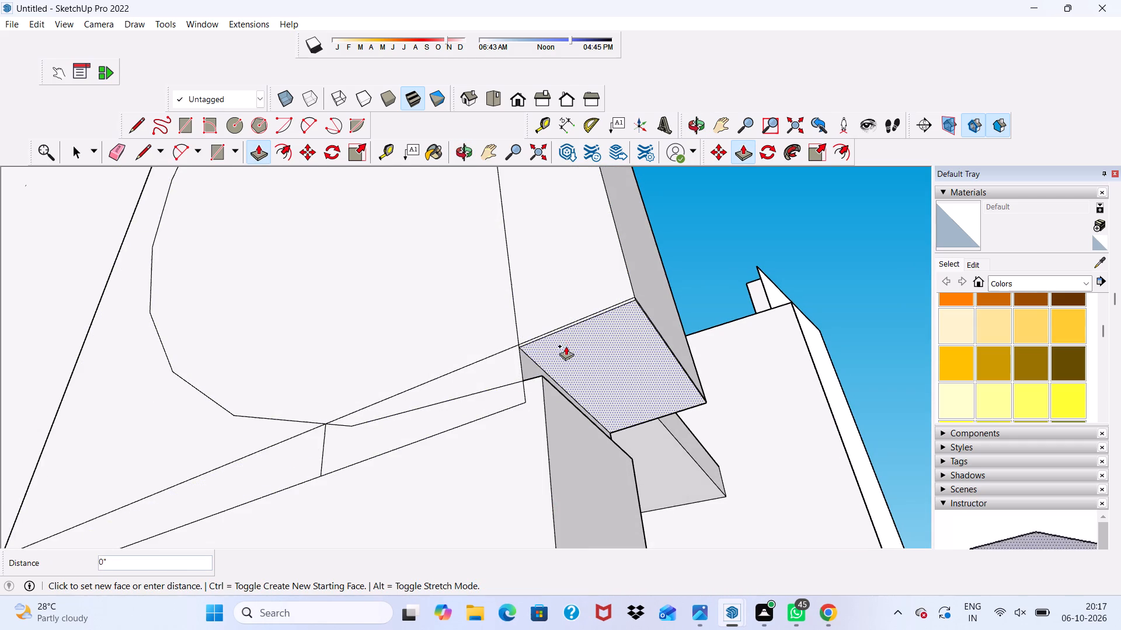
left_click(537, 381)
Erase the filler block's vertical outlines, its lower edge lines and the lower part of the curve from the side wall's face.
scroll(349, 386, "down", 7)
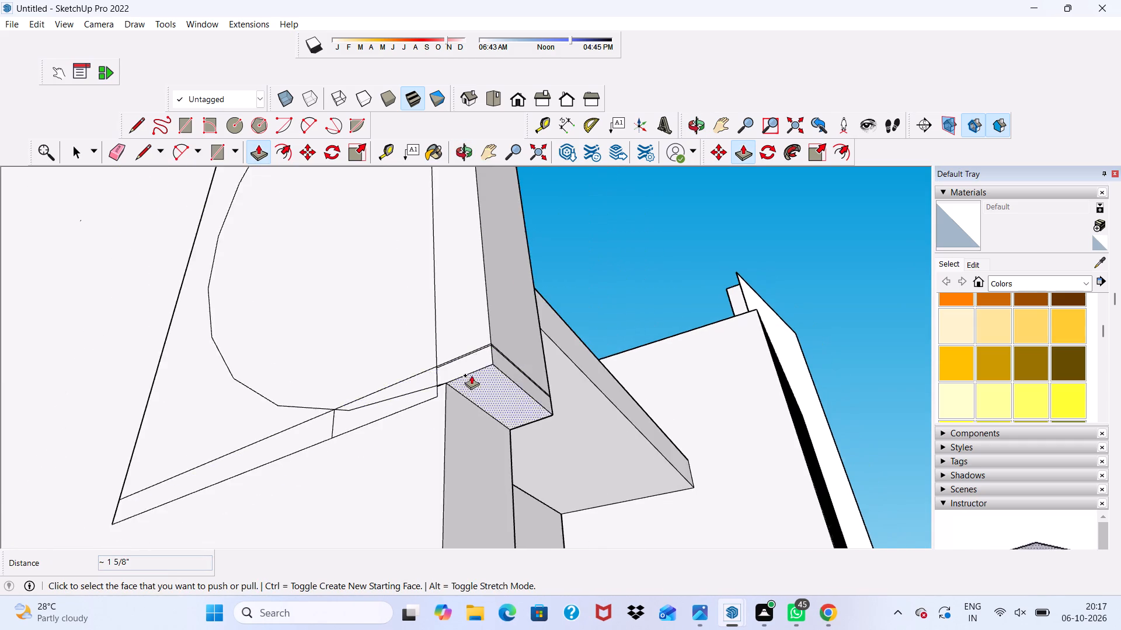
scroll(471, 375, "down", 2)
middle_click_drag(474, 381, 374, 493)
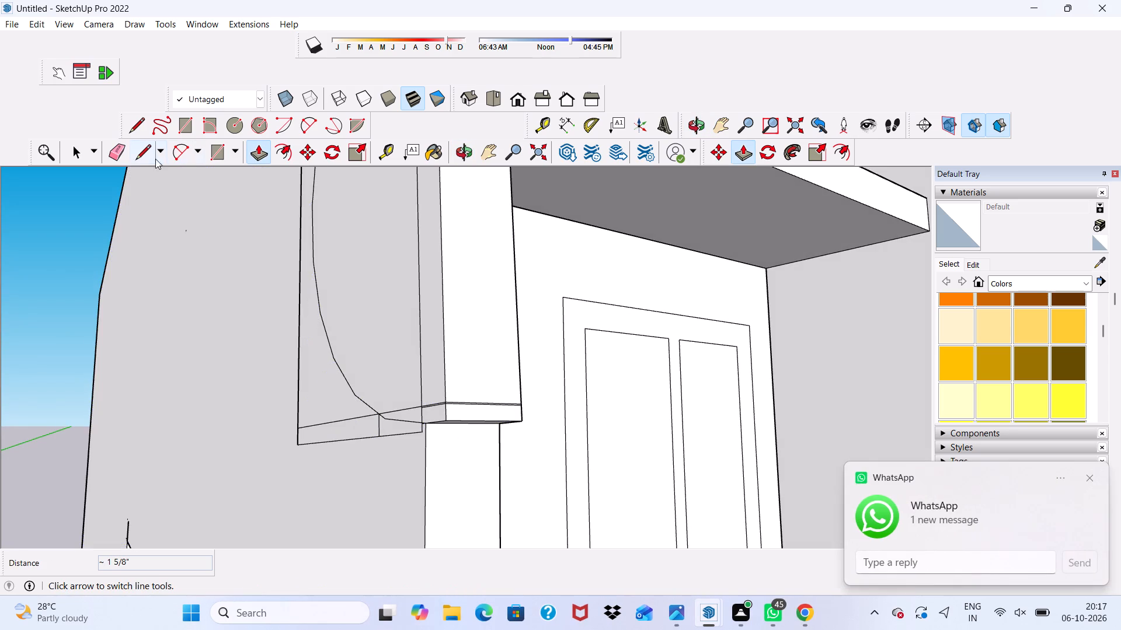
left_click(120, 150)
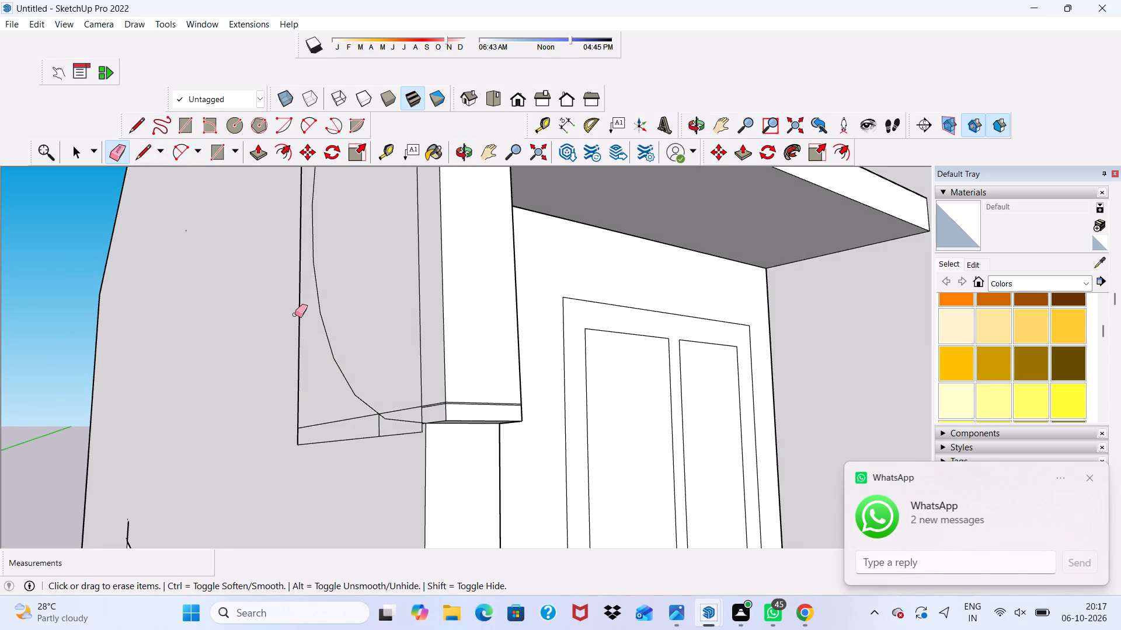
left_click_drag(295, 314, 342, 316)
left_click_drag(413, 289, 422, 288)
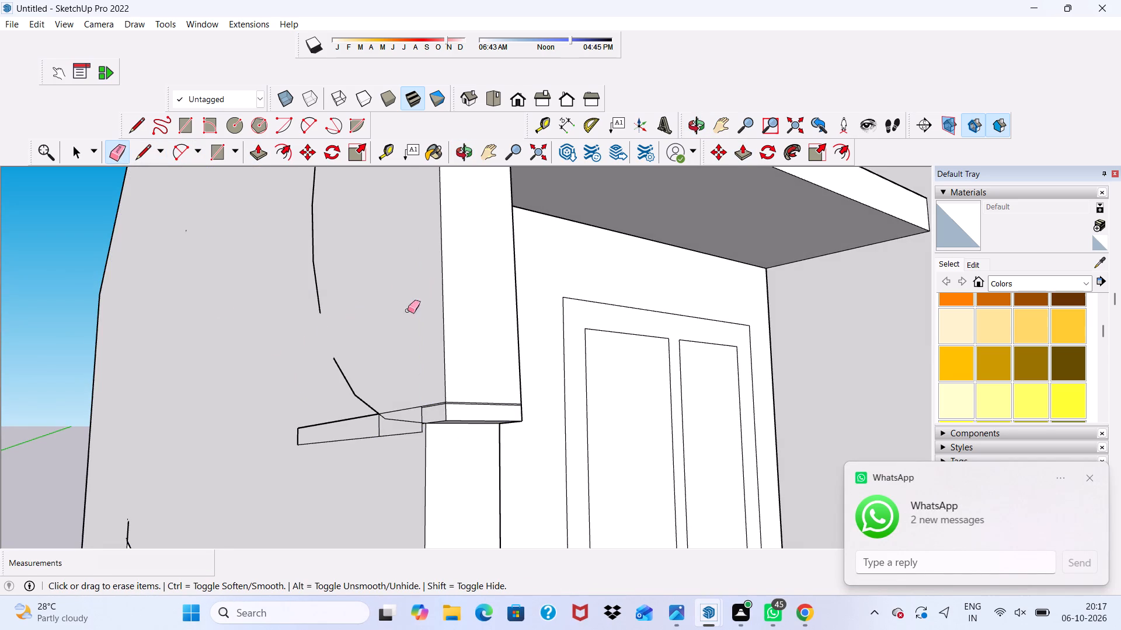
left_click_drag(374, 373, 354, 439)
left_click_drag(358, 359, 337, 384)
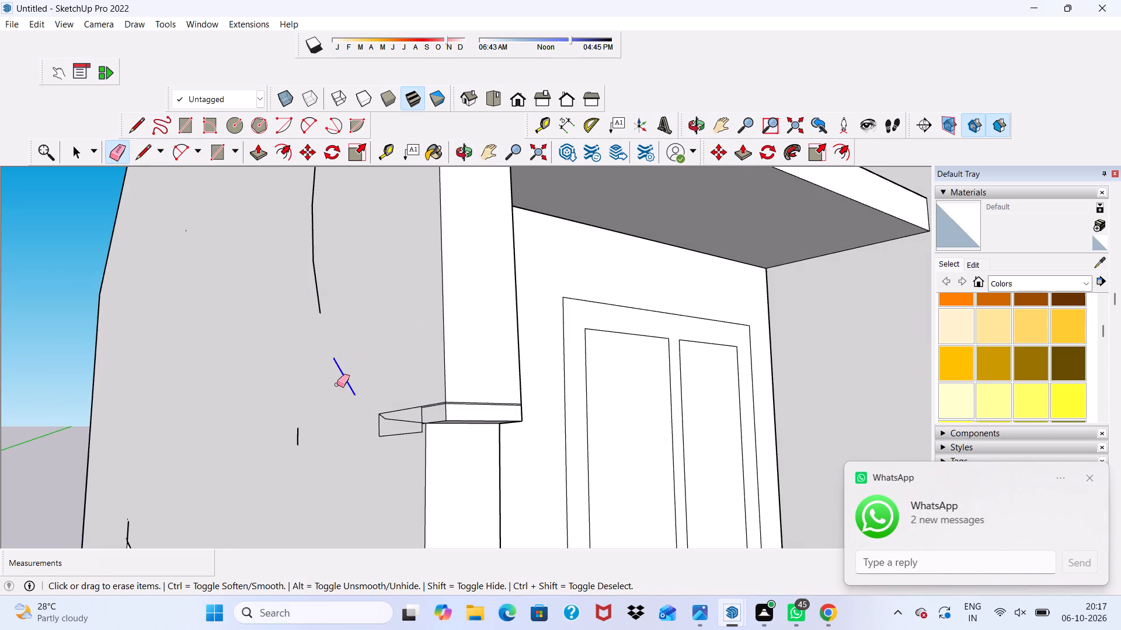
left_click_drag(337, 384, 301, 443)
left_click_drag(301, 421, 290, 438)
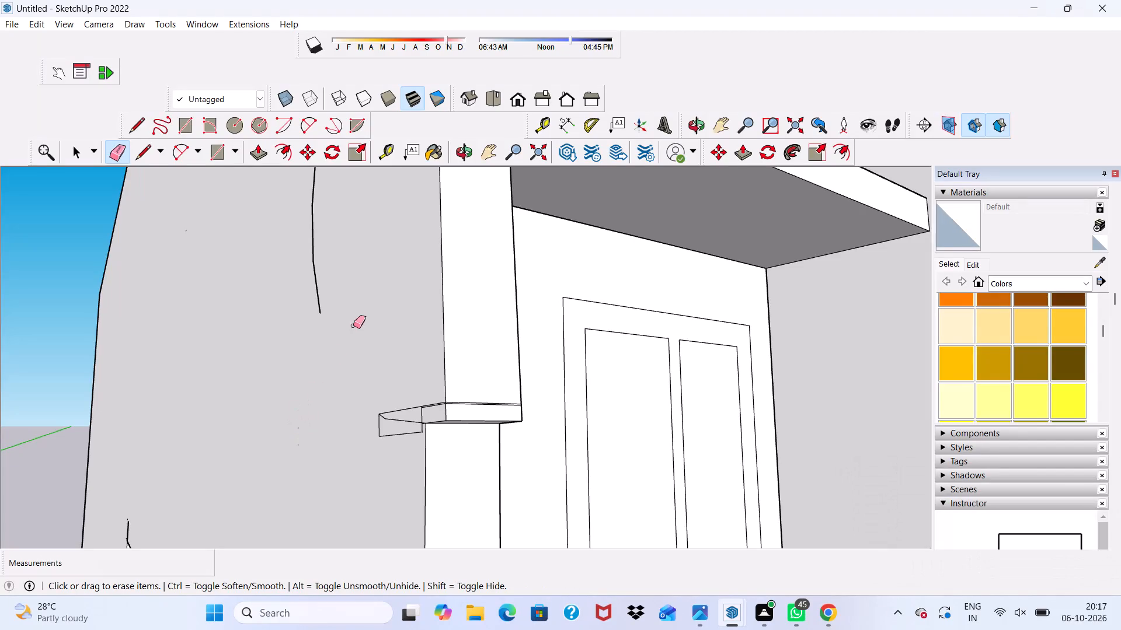
left_click_drag(350, 260, 294, 297)
Erase the short leftover edges on the side wall's face beside the step at the filled cut's bottom corner.
scroll(305, 280, "down", 2)
scroll(326, 310, "up", 1)
scroll(335, 320, "down", 4)
scroll(392, 390, "up", 8)
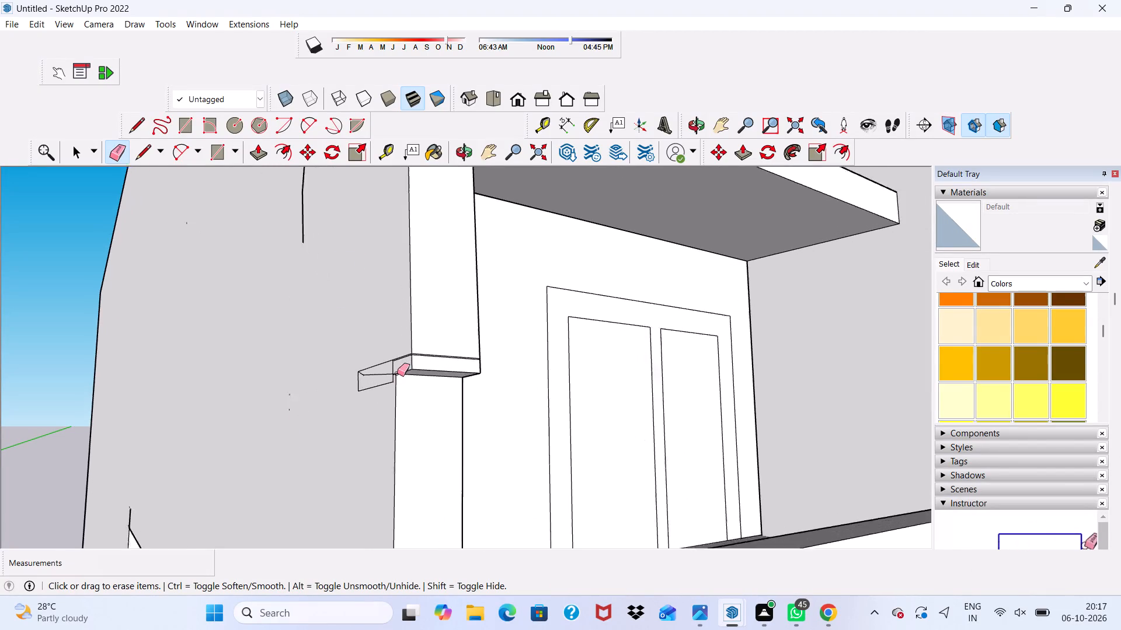
scroll(397, 373, "up", 1)
left_click_drag(401, 347, 346, 380)
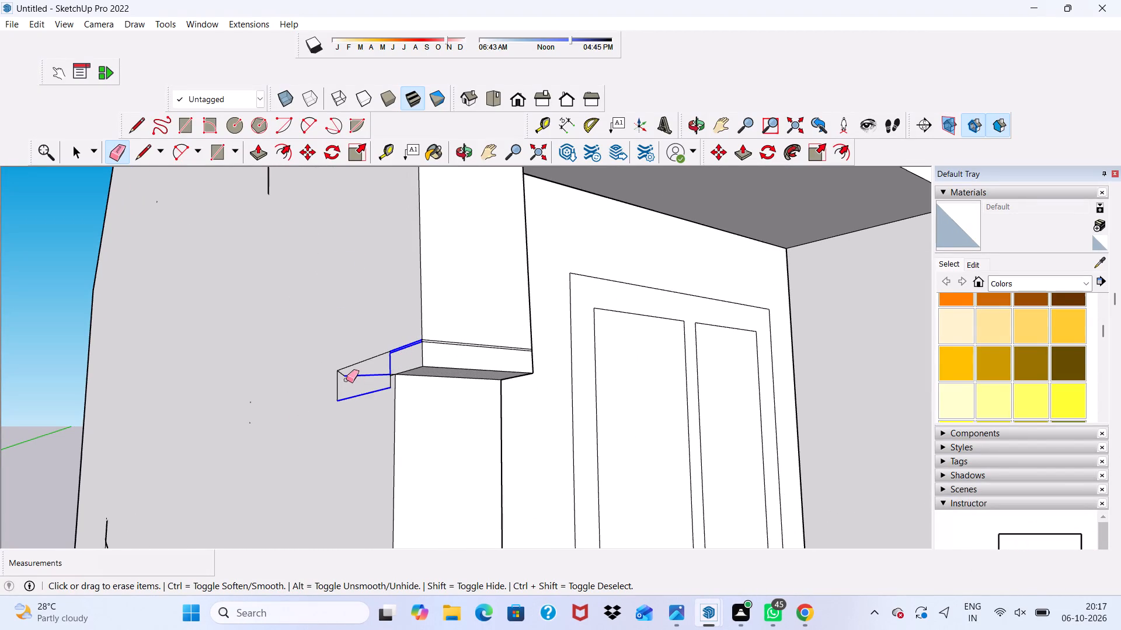
left_click_drag(346, 380, 340, 373)
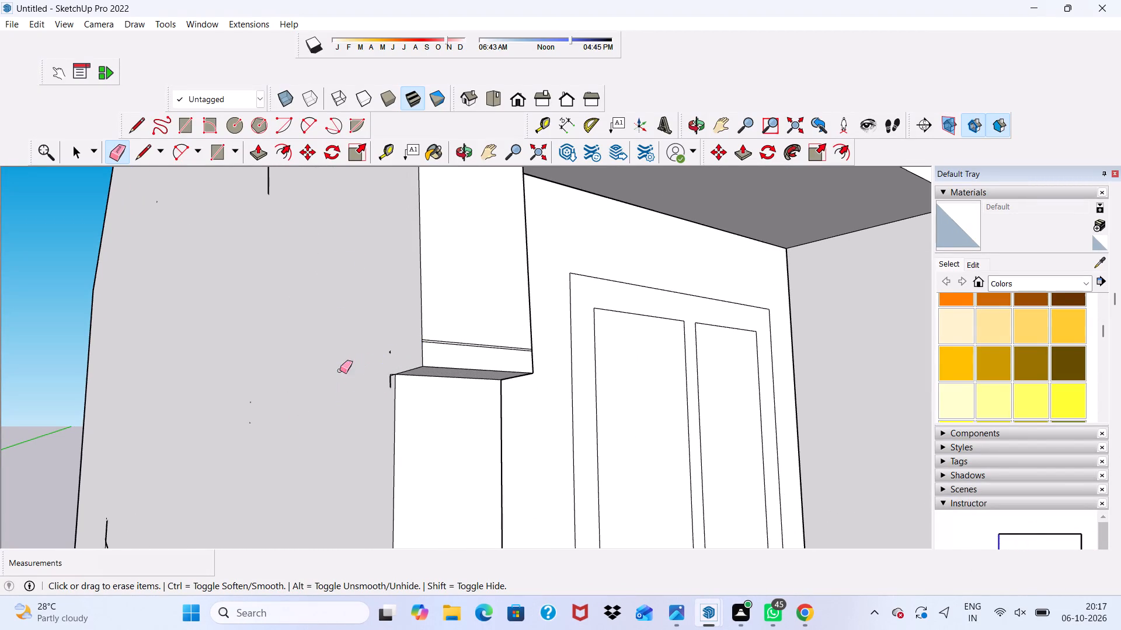
scroll(440, 350, "up", 5)
left_click_drag(444, 331, 444, 344)
scroll(431, 354, "down", 1)
middle_click_drag(431, 355, 601, 332)
scroll(518, 357, "up", 4)
left_click_drag(453, 377, 454, 372)
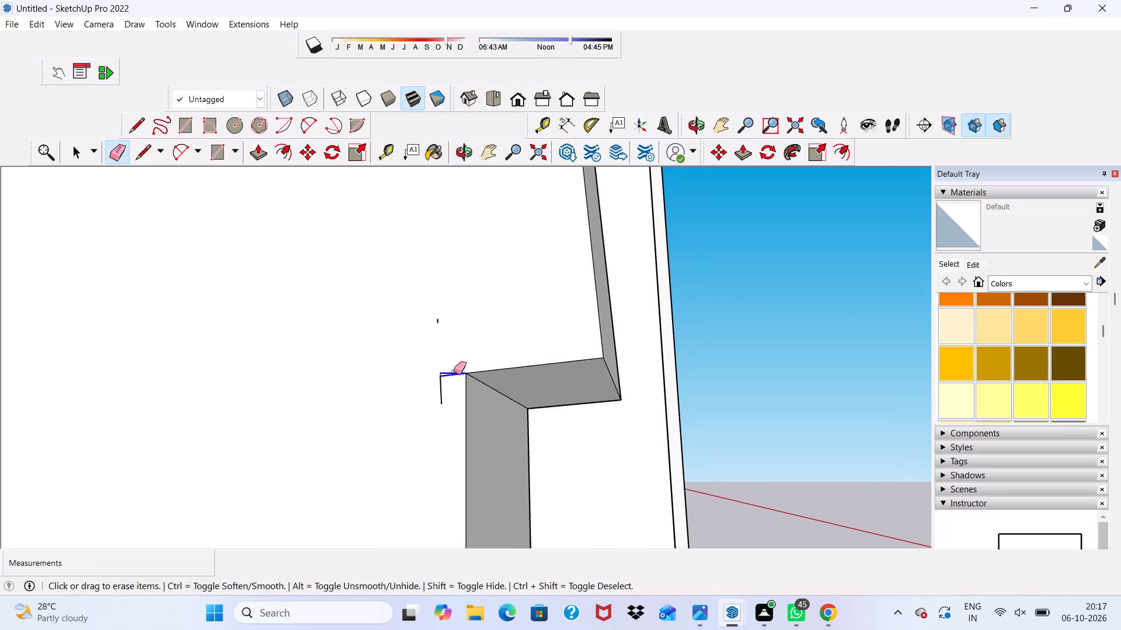
left_click_drag(454, 372, 441, 371)
scroll(444, 362, "down", 3)
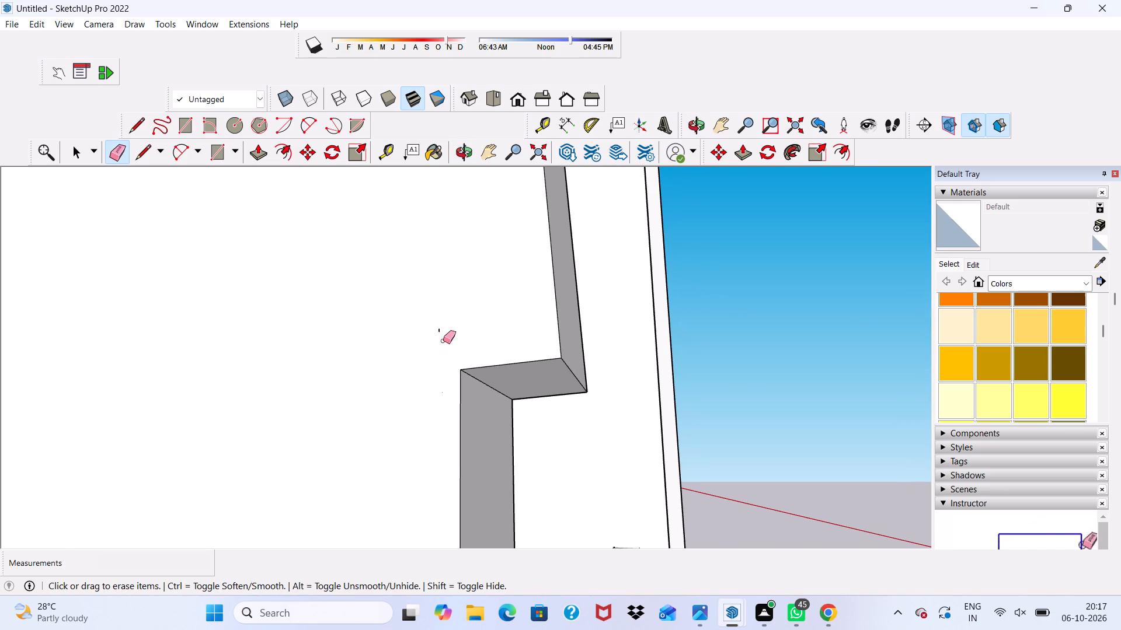
left_click_drag(443, 326, 433, 349)
Erase the remaining upper curve segments and the short horizontal line at the filled cut's top from the side wall's face.
scroll(454, 327, "down", 4)
key("space")
scroll(557, 372, "down", 1)
scroll(557, 372, "up", 1)
scroll(557, 372, "down", 2)
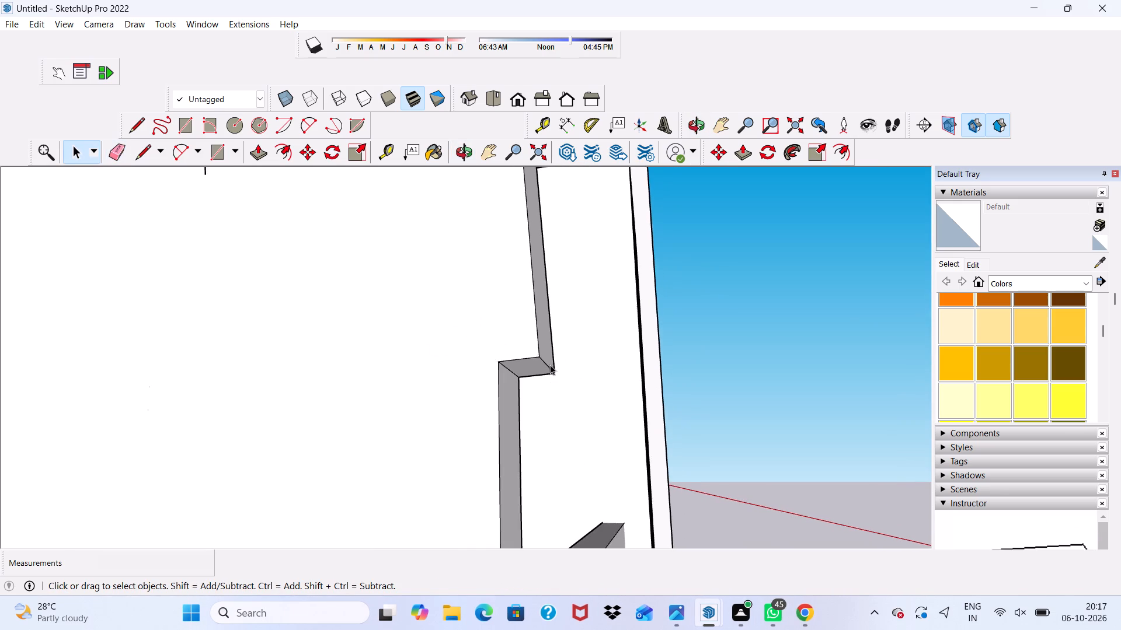
scroll(550, 365, "down", 1)
scroll(548, 374, "up", 1)
scroll(551, 379, "down", 7)
scroll(586, 378, "up", 1)
scroll(586, 388, "down", 2)
middle_click_drag(597, 393, 493, 440)
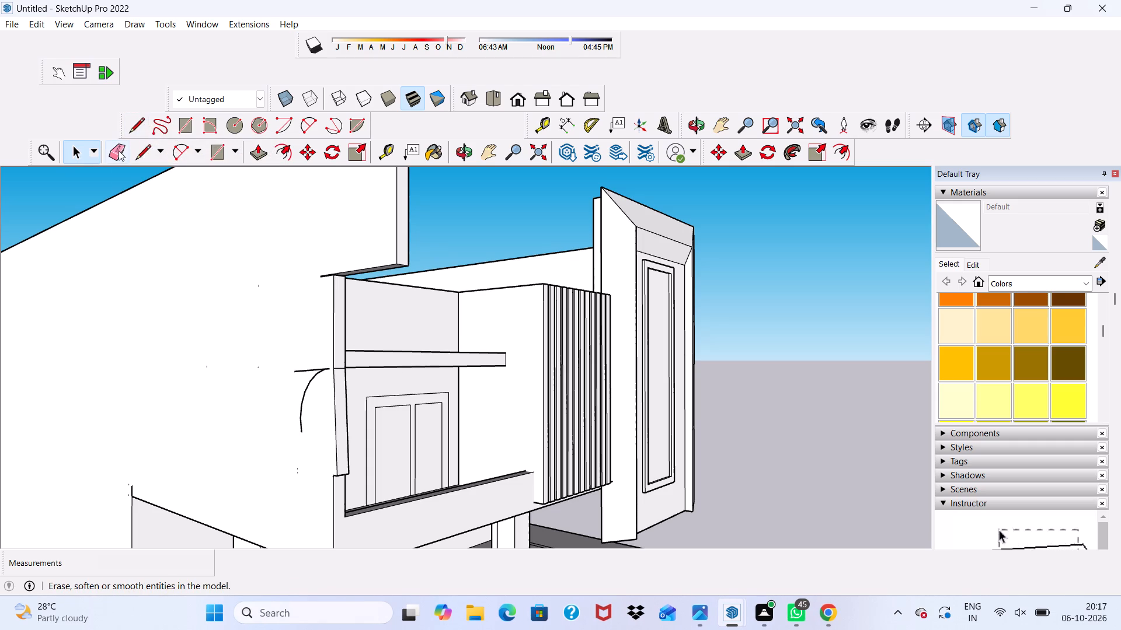
left_click_drag(119, 150, 119, 156)
left_click_drag(302, 364, 307, 401)
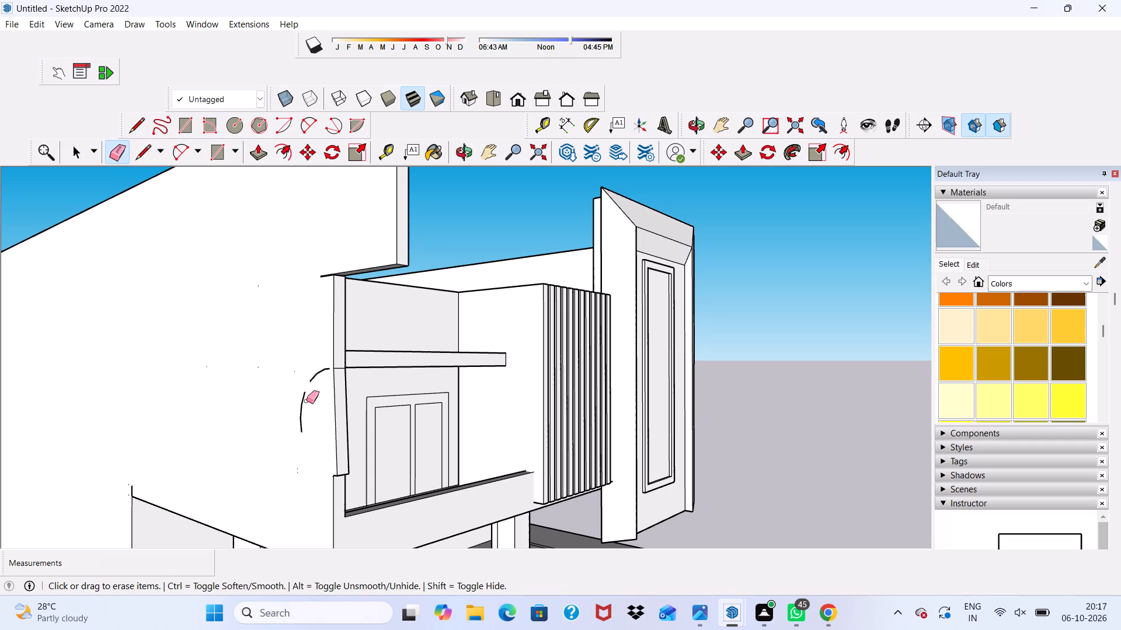
left_click_drag(323, 373, 304, 428)
scroll(313, 377, "up", 4)
left_click_drag(314, 369, 314, 394)
left_click_drag(333, 367, 333, 367)
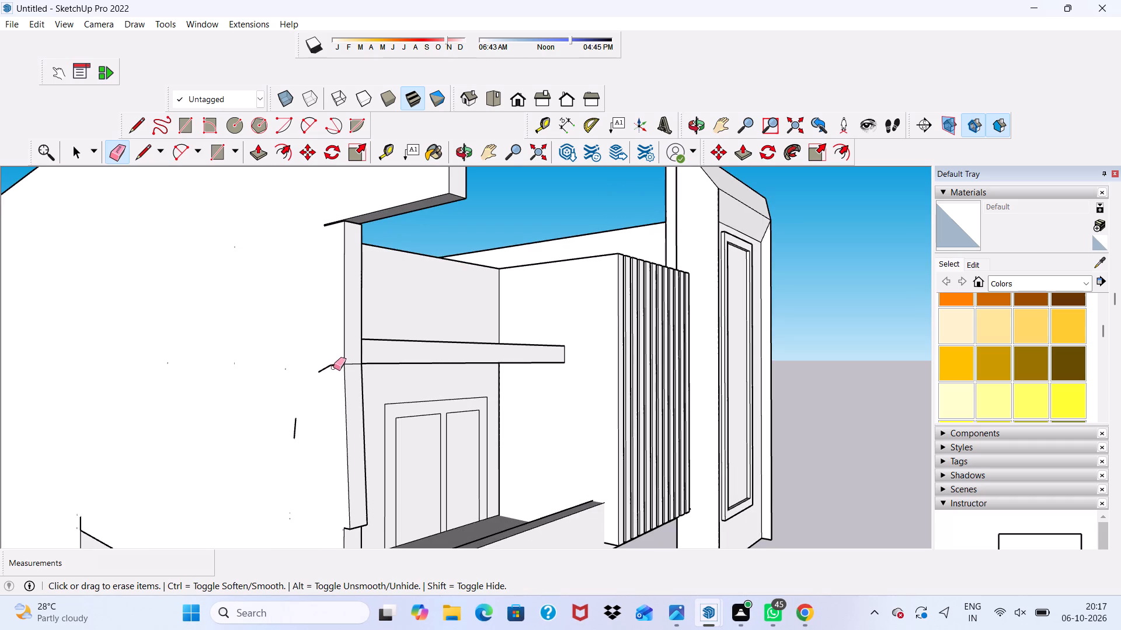
left_click_drag(333, 367, 325, 375)
left_click_drag(325, 369, 335, 372)
scroll(311, 396, "up", 3)
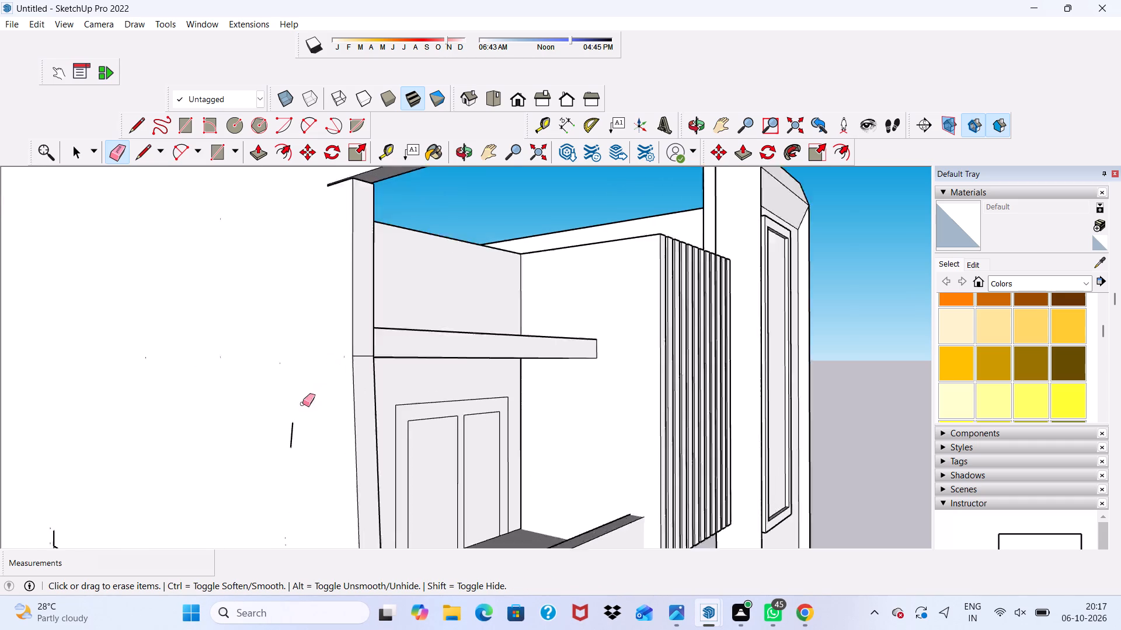
scroll(302, 404, "up", 1)
left_click_drag(281, 440, 291, 433)
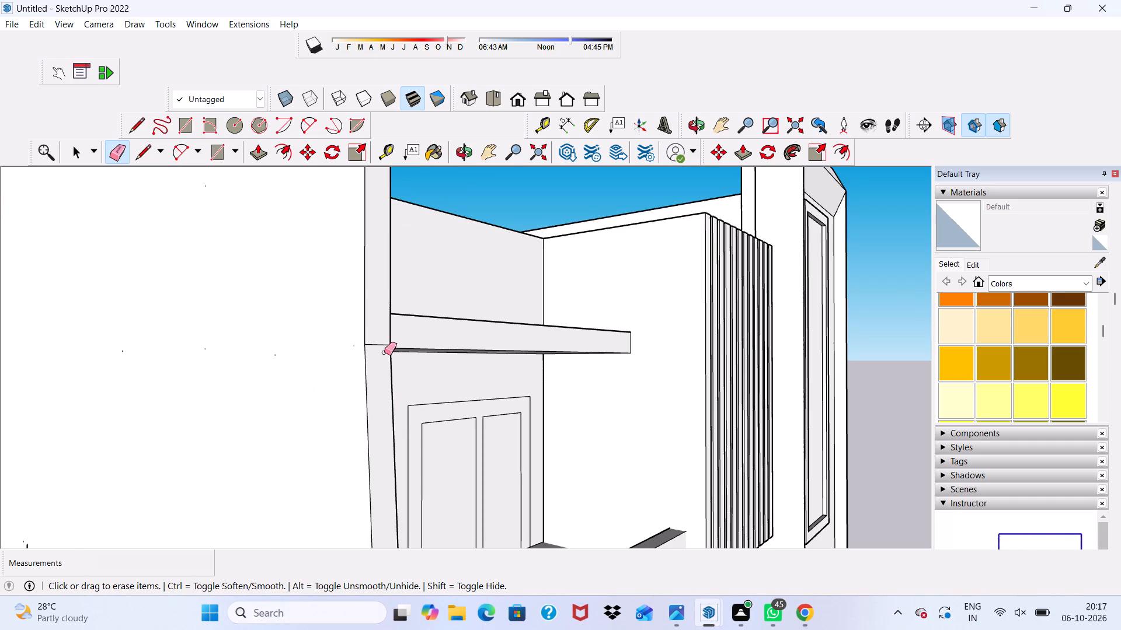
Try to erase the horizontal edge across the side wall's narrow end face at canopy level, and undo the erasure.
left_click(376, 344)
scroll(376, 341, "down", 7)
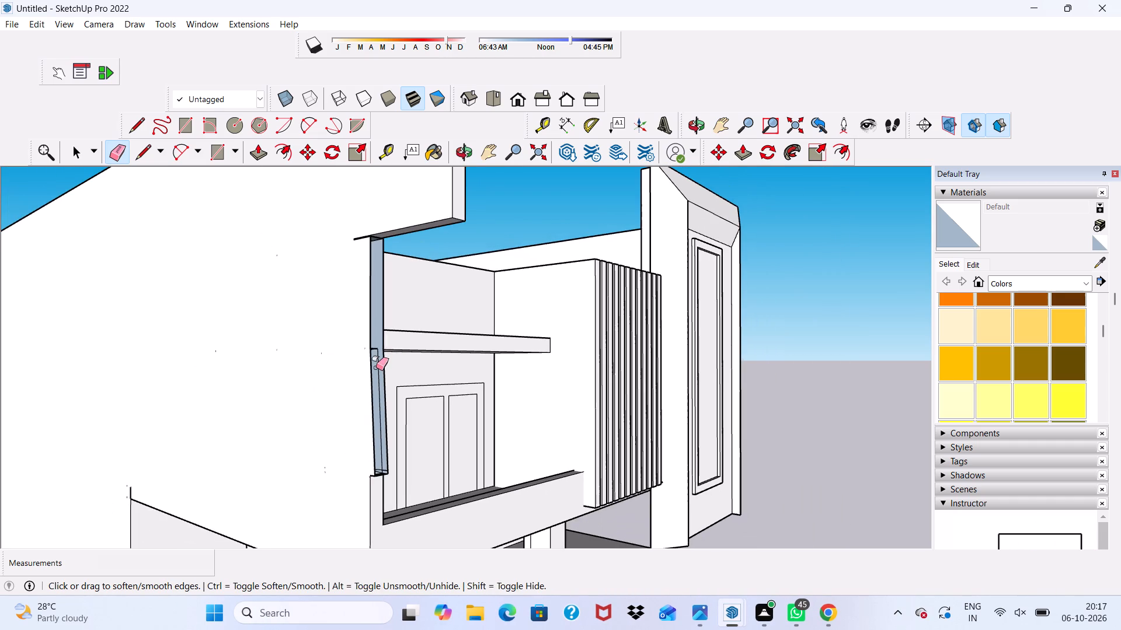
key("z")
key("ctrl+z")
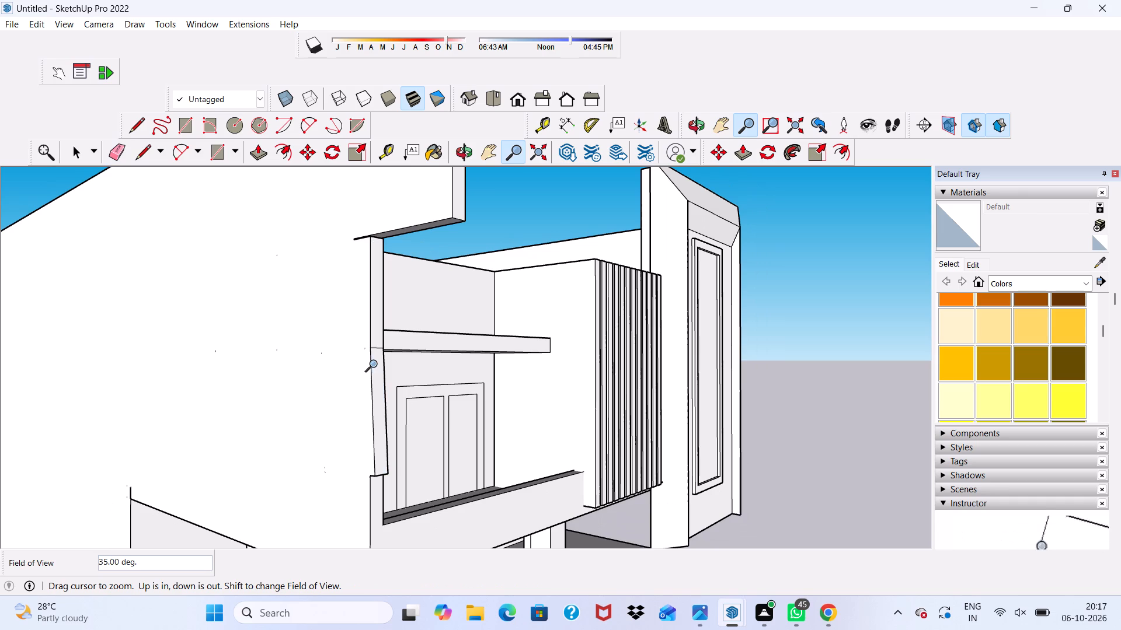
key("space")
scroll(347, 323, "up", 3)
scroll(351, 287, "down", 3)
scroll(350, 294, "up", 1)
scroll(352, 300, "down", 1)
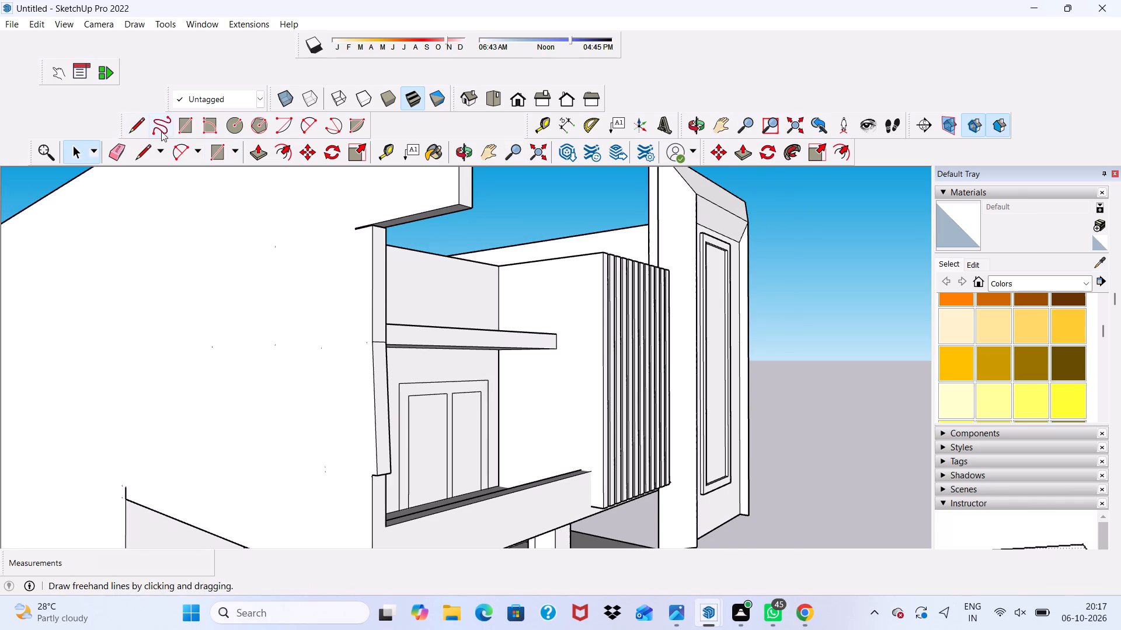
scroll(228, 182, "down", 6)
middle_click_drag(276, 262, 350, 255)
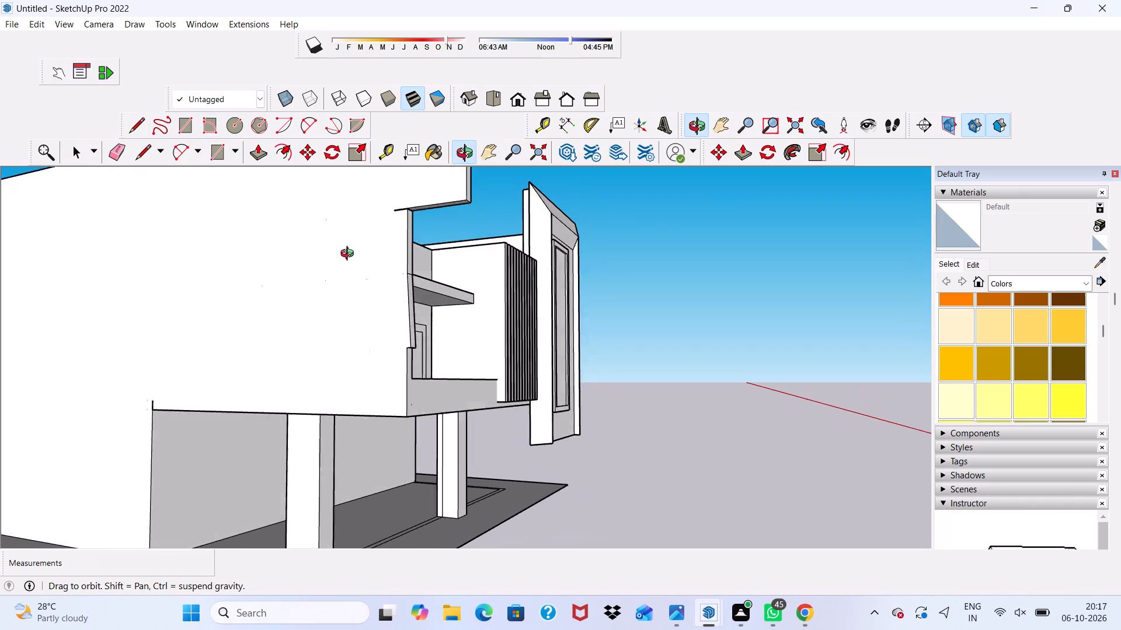
Draw an arc on the side wall between the two step corners, about 10' 8" long with a bulge of about 5' 9".
middle_click_drag(350, 255, 357, 261)
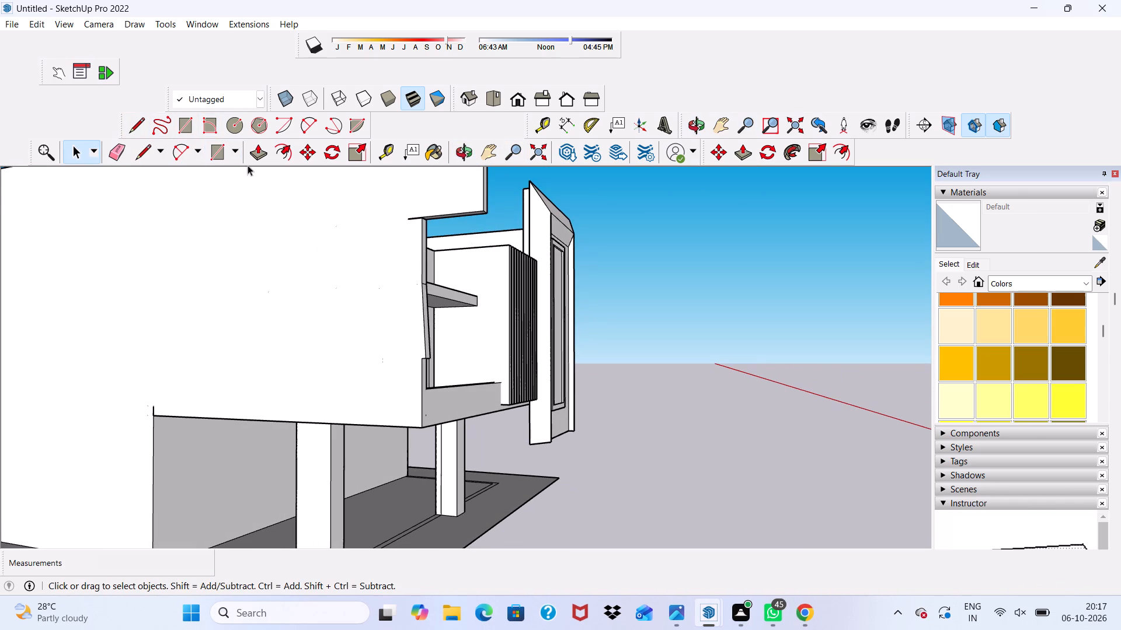
left_click(307, 125)
left_click(411, 220)
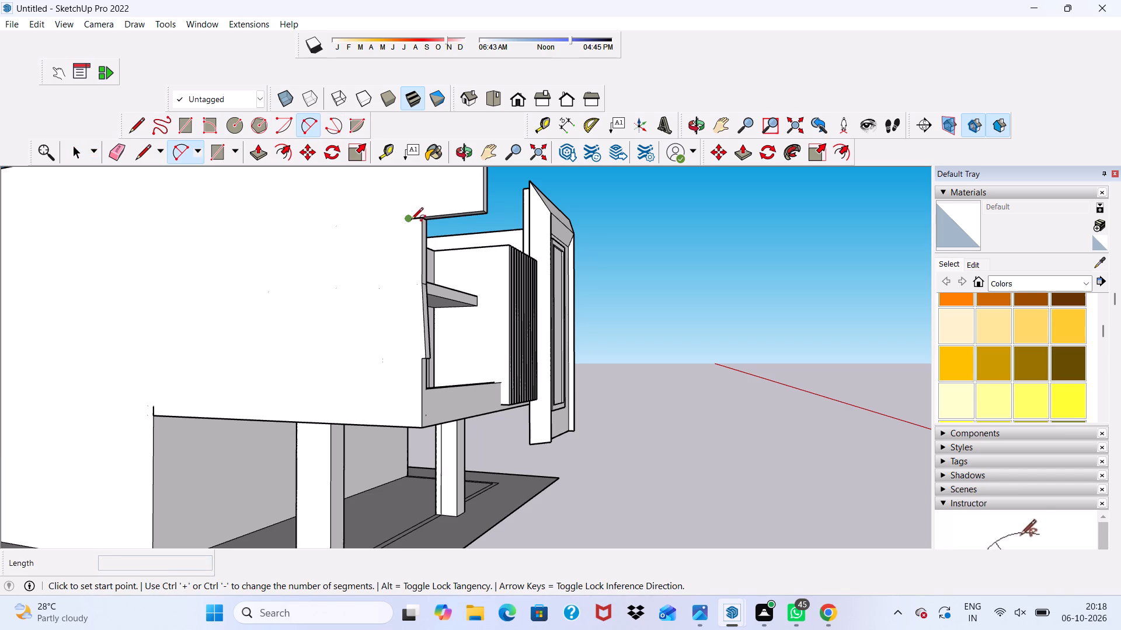
left_click(425, 358)
middle_click_drag(344, 300, 344, 301)
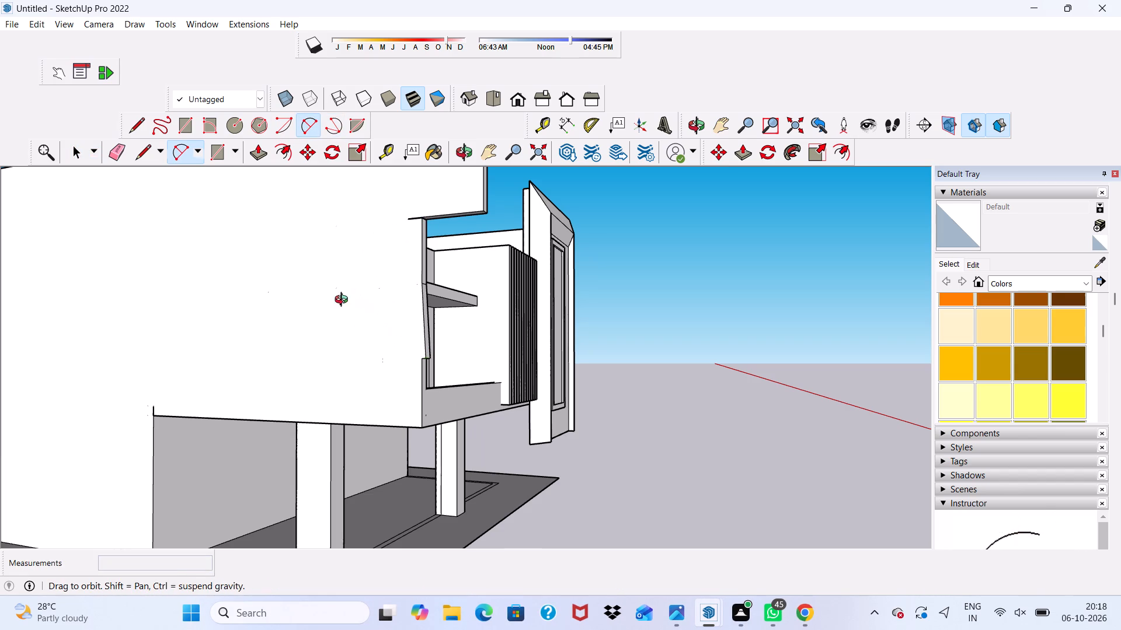
middle_click_drag(344, 301, 486, 352)
left_click(516, 327)
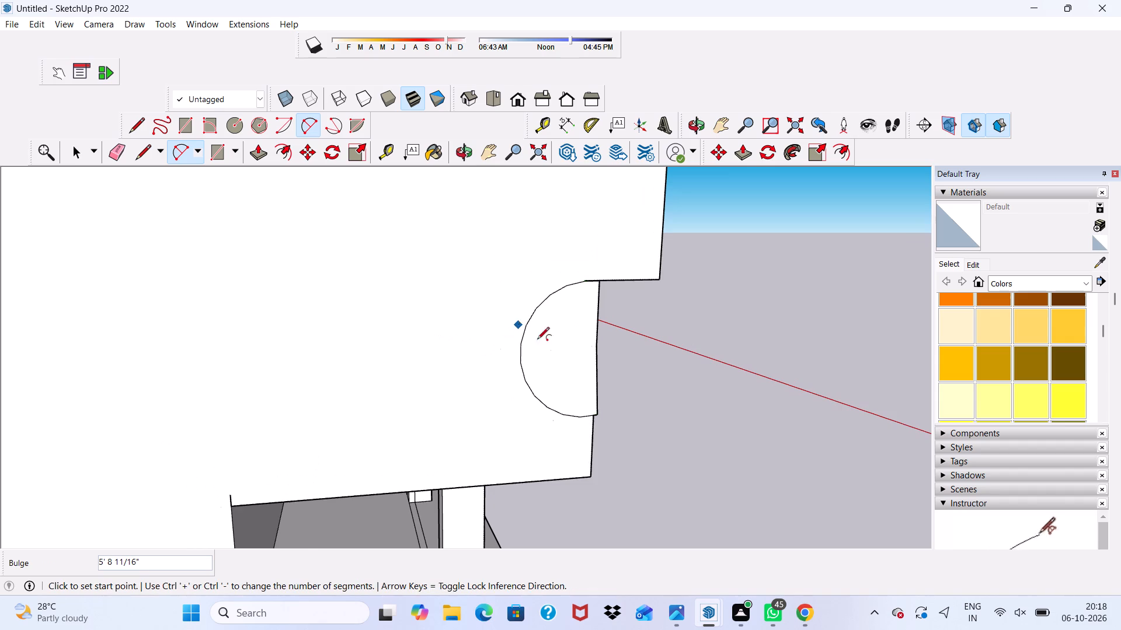
Push the half-round face on the side wall inward by 9" with Push/Pull.
scroll(537, 340, "up", 1)
scroll(548, 349, "down", 3)
middle_click_drag(579, 375, 454, 364)
key("space")
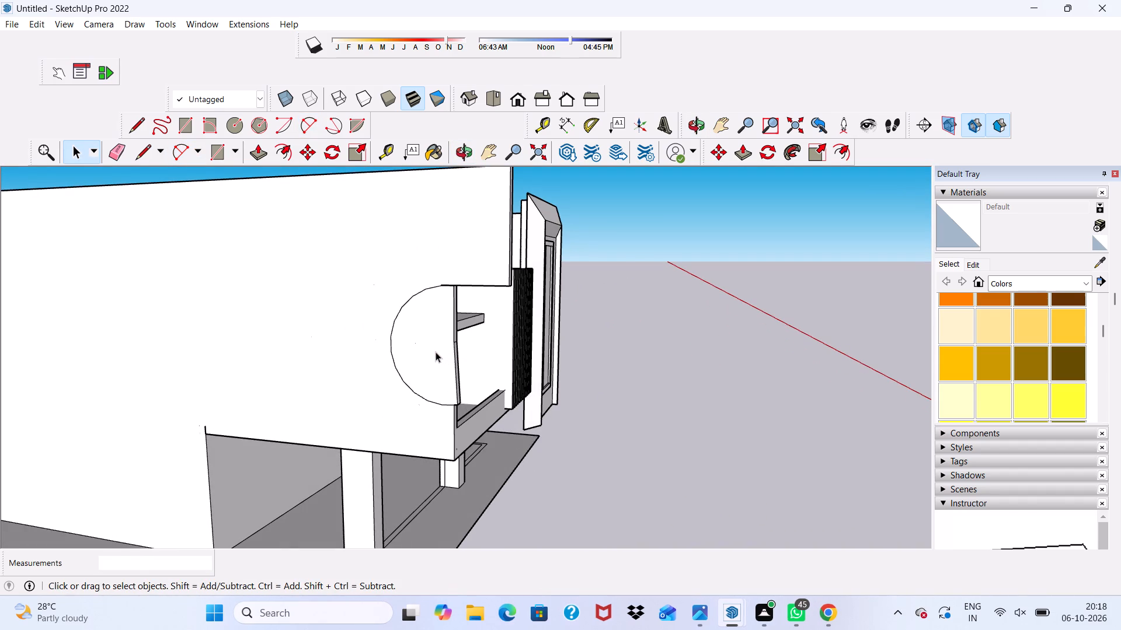
left_click(436, 352)
left_click(256, 151)
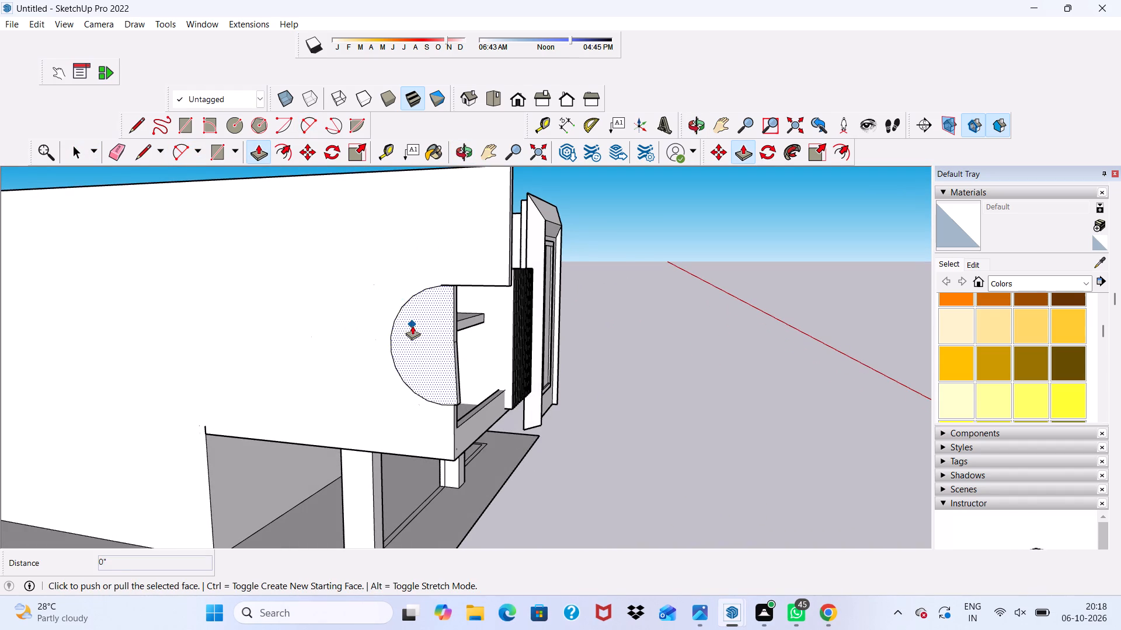
left_click_drag(412, 325, 437, 325)
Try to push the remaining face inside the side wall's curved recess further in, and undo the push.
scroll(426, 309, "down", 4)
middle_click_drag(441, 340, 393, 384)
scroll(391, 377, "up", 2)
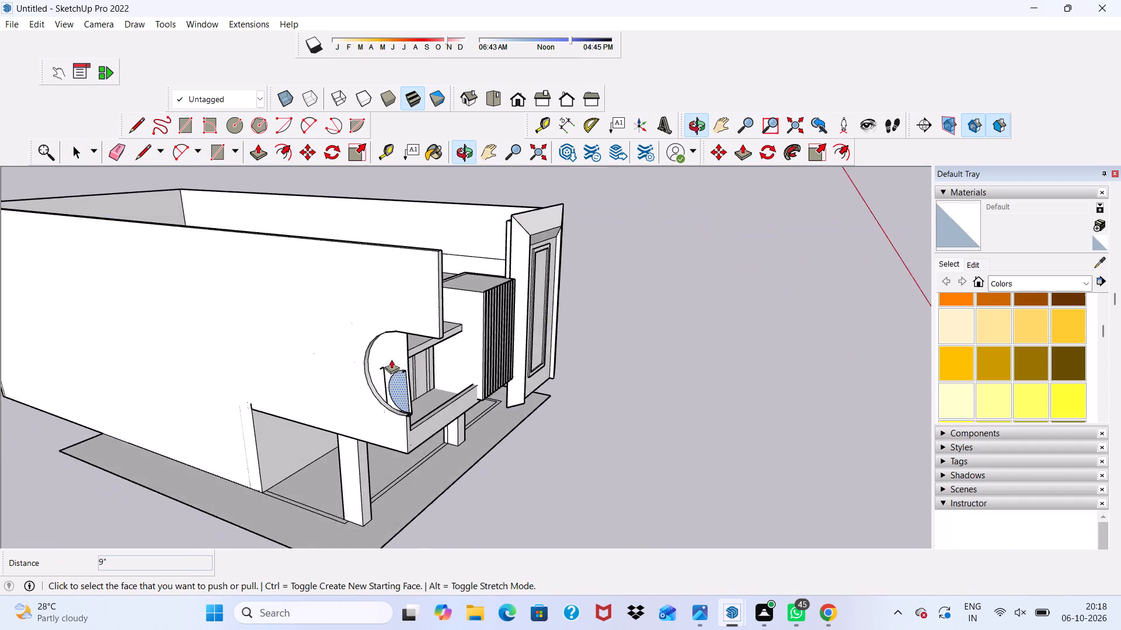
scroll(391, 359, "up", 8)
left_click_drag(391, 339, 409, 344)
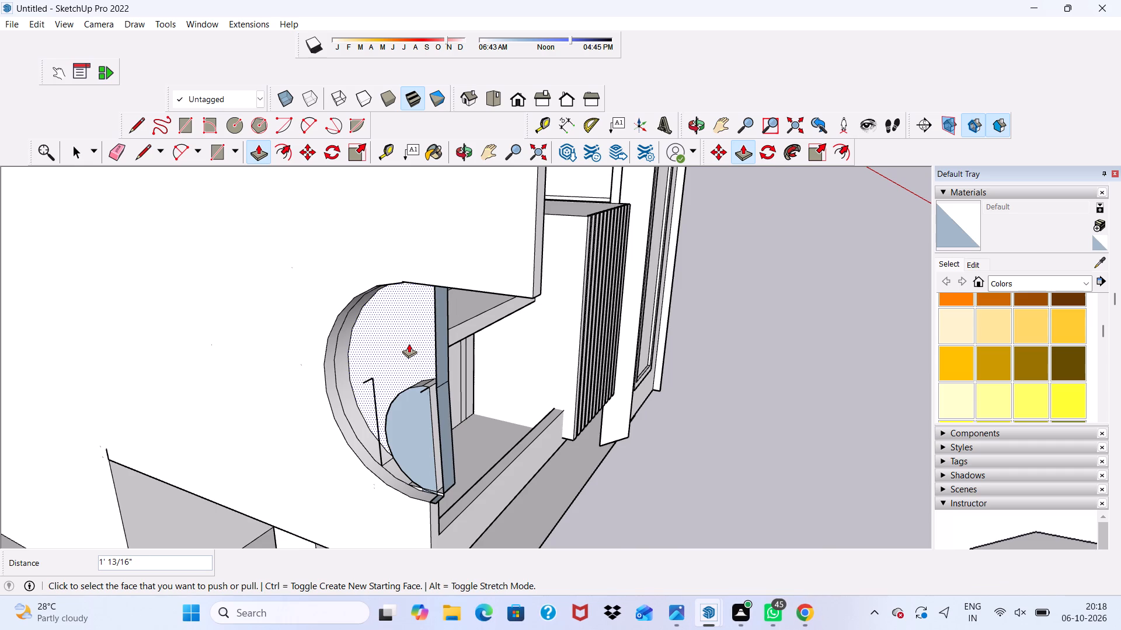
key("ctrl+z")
Delete the remaining face that closes the side wall's curved recess.
scroll(406, 373, "up", 5)
key("space")
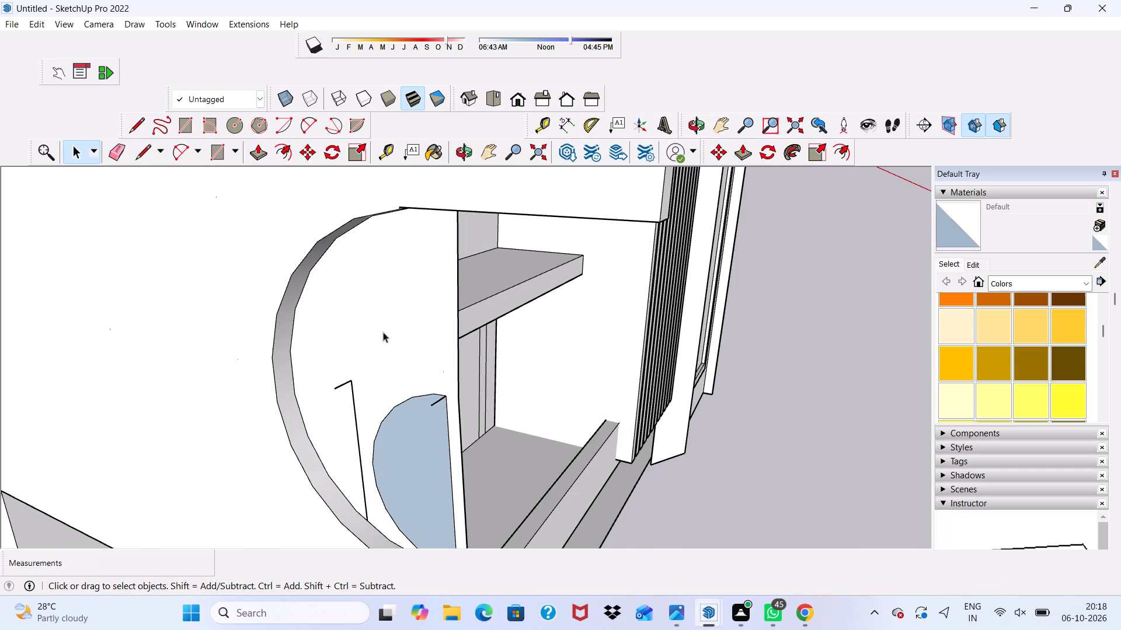
left_click(343, 321)
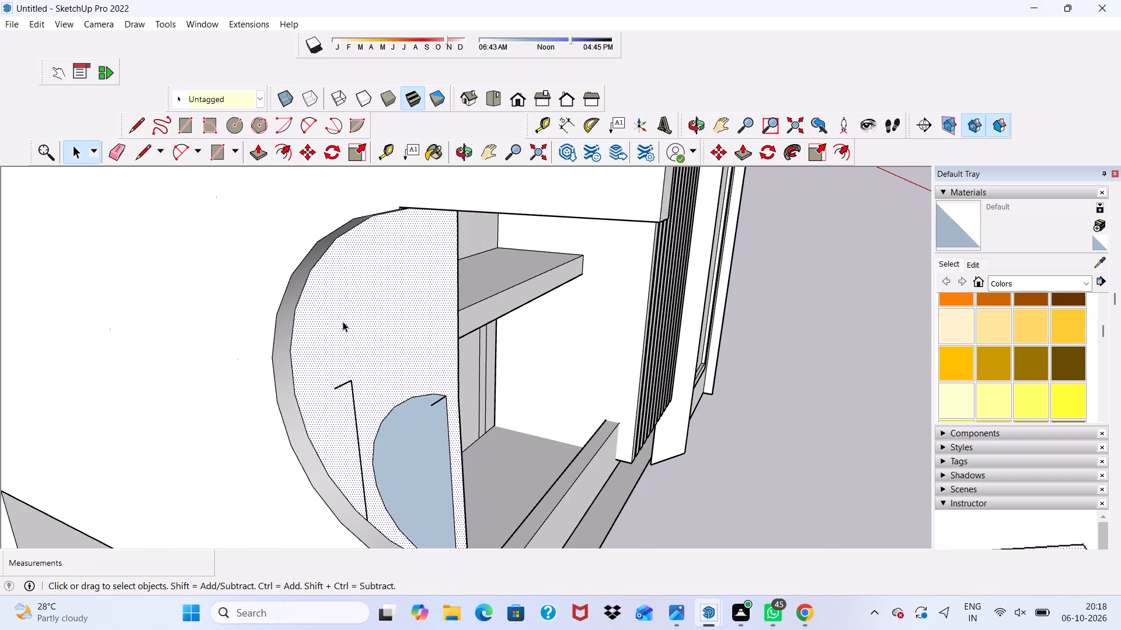
key("Delete")
Erase the loose vertical lines and short horizontal edges left hanging inside the side wall's curved opening.
scroll(357, 389, "down", 6)
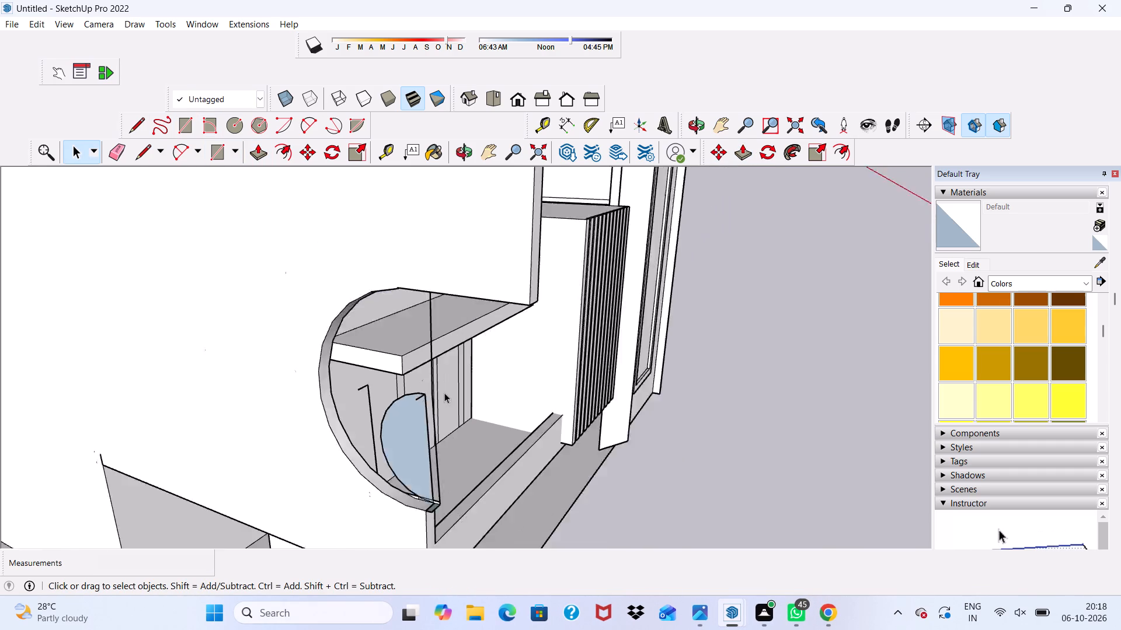
scroll(444, 393, "down", 2)
middle_click_drag(445, 391, 221, 331)
scroll(221, 315, "up", 6)
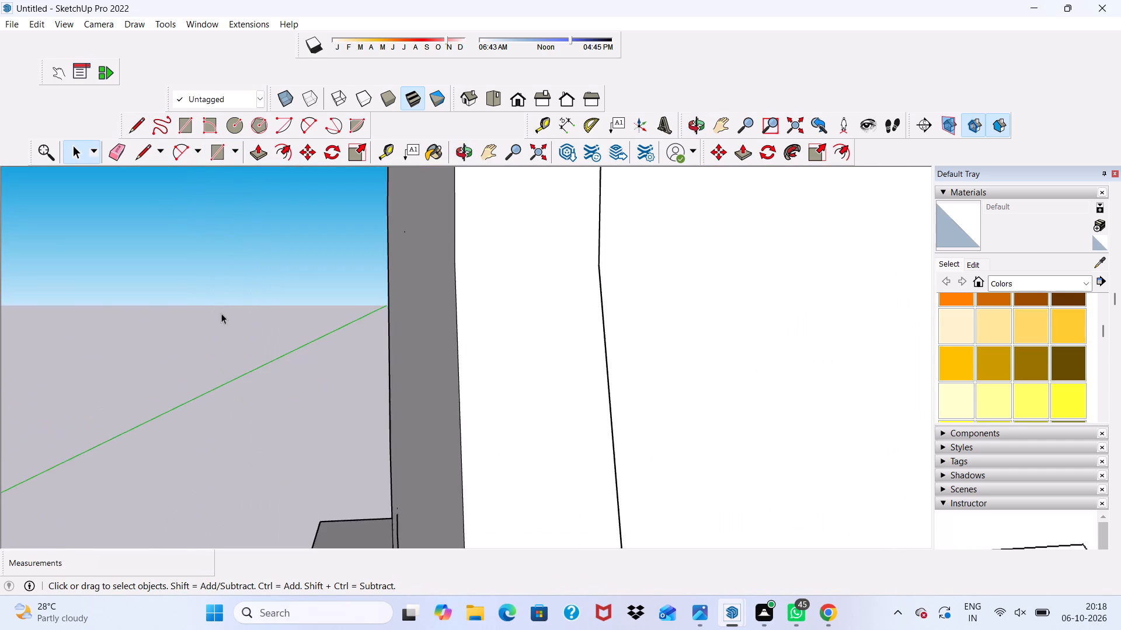
scroll(239, 311, "down", 6)
left_click(109, 150)
scroll(330, 317, "up", 4)
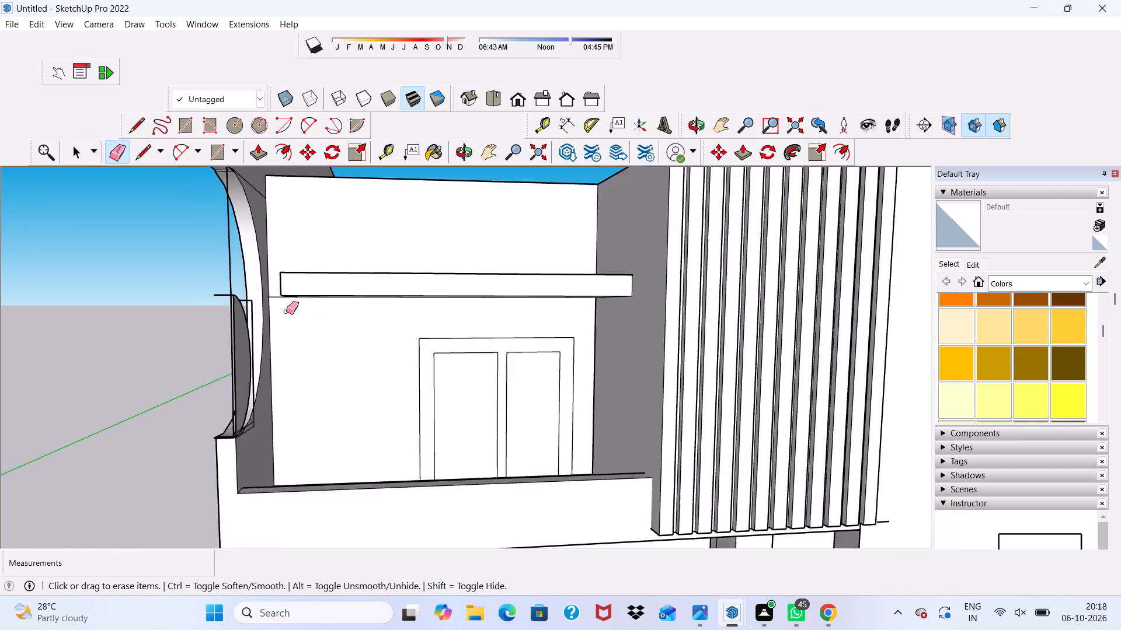
scroll(286, 311, "up", 1)
left_click_drag(206, 313, 224, 328)
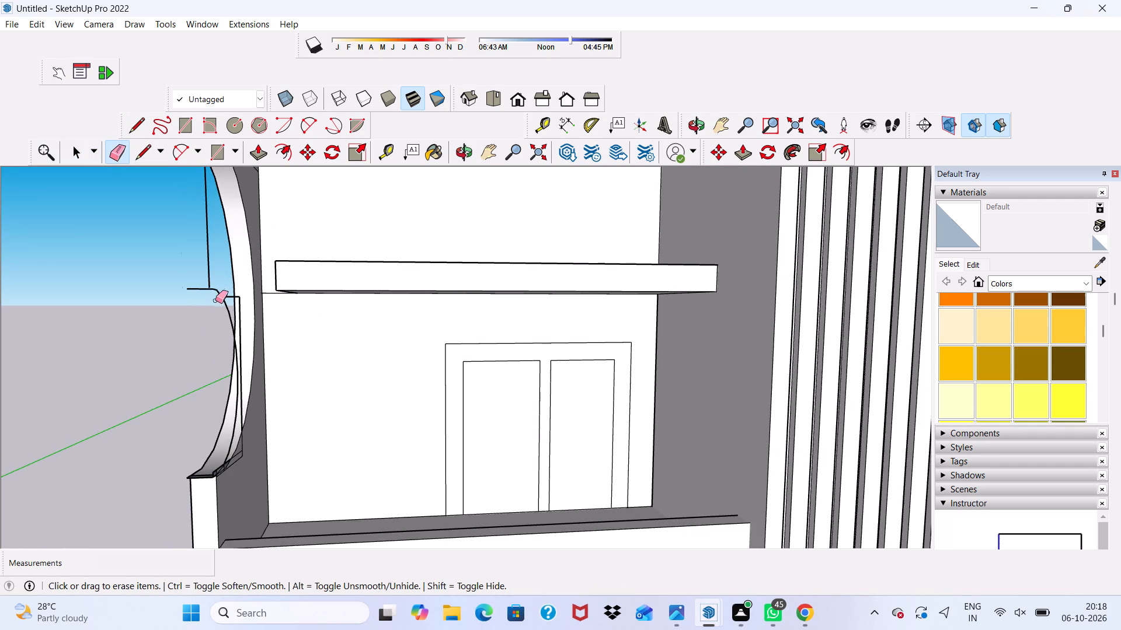
left_click_drag(215, 299, 215, 291)
left_click_drag(225, 297, 231, 303)
scroll(229, 320, "down", 2)
middle_click_drag(233, 327, 437, 336)
left_click(389, 220)
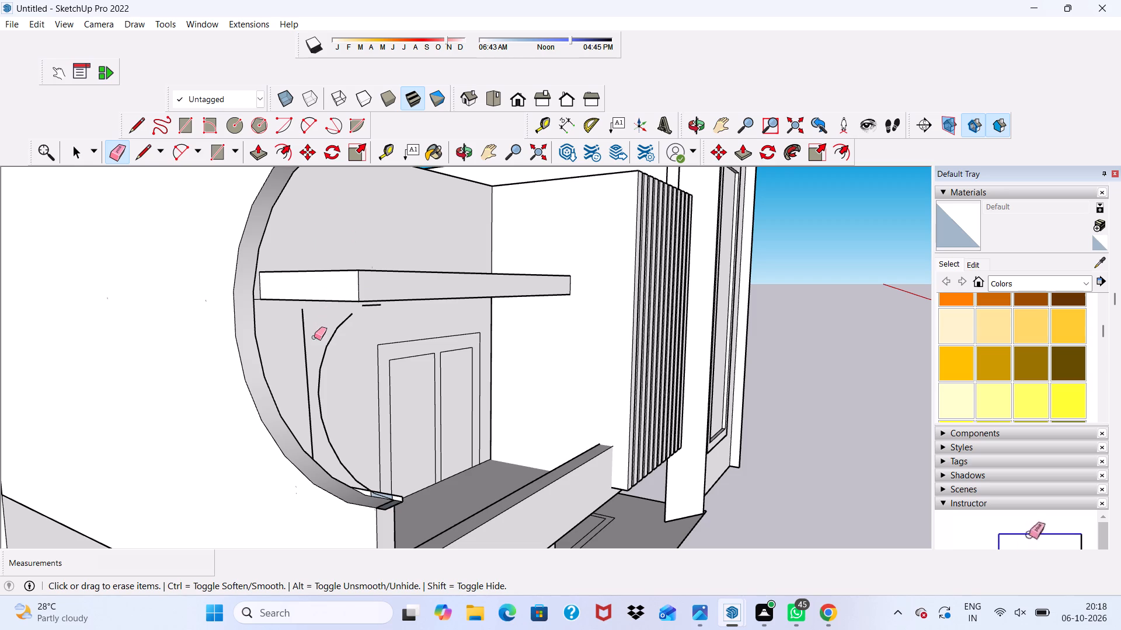
left_click_drag(309, 355, 307, 372)
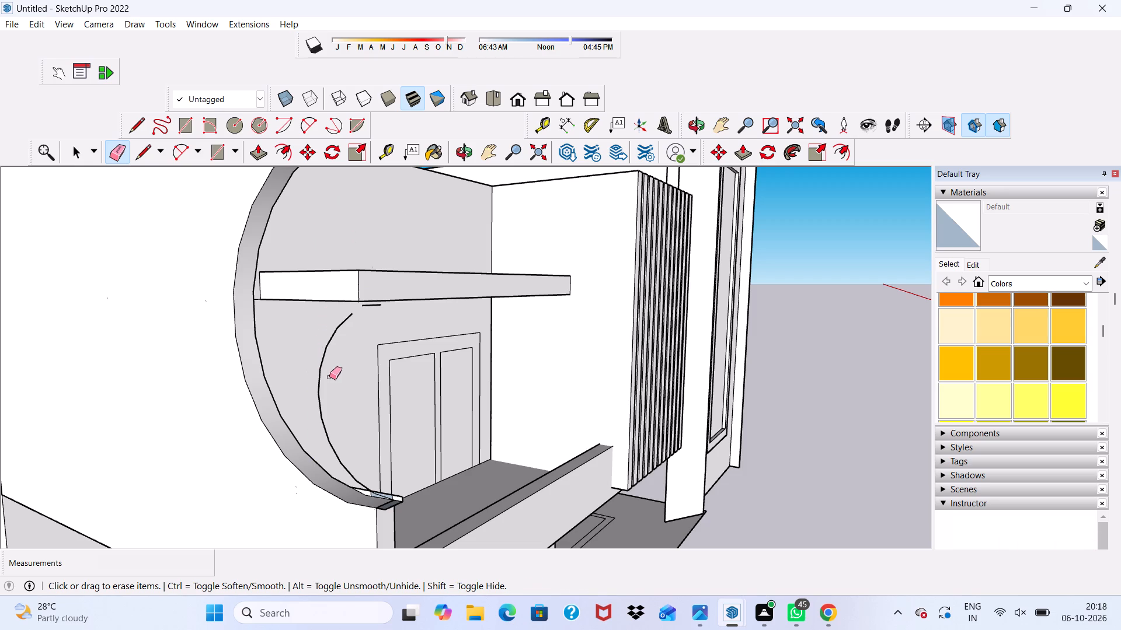
Erase the old inner curve's segments and the short horizontal edge below the canopy inside the curved opening.
left_click_drag(326, 379, 318, 383)
scroll(380, 308, "up", 2)
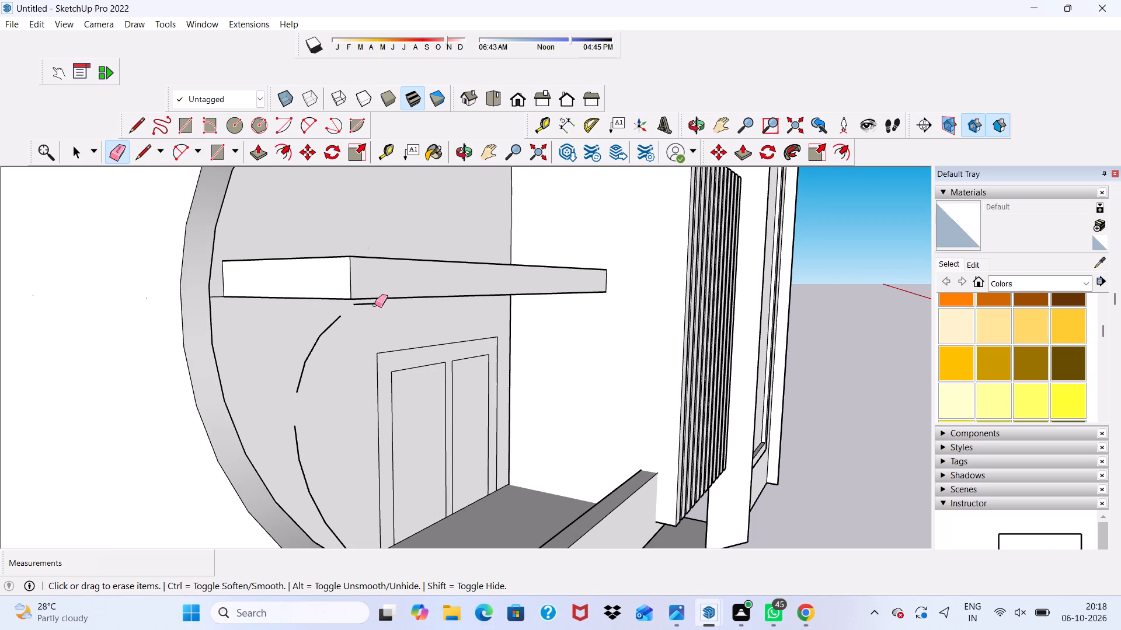
left_click(375, 303)
left_click_drag(331, 330, 302, 386)
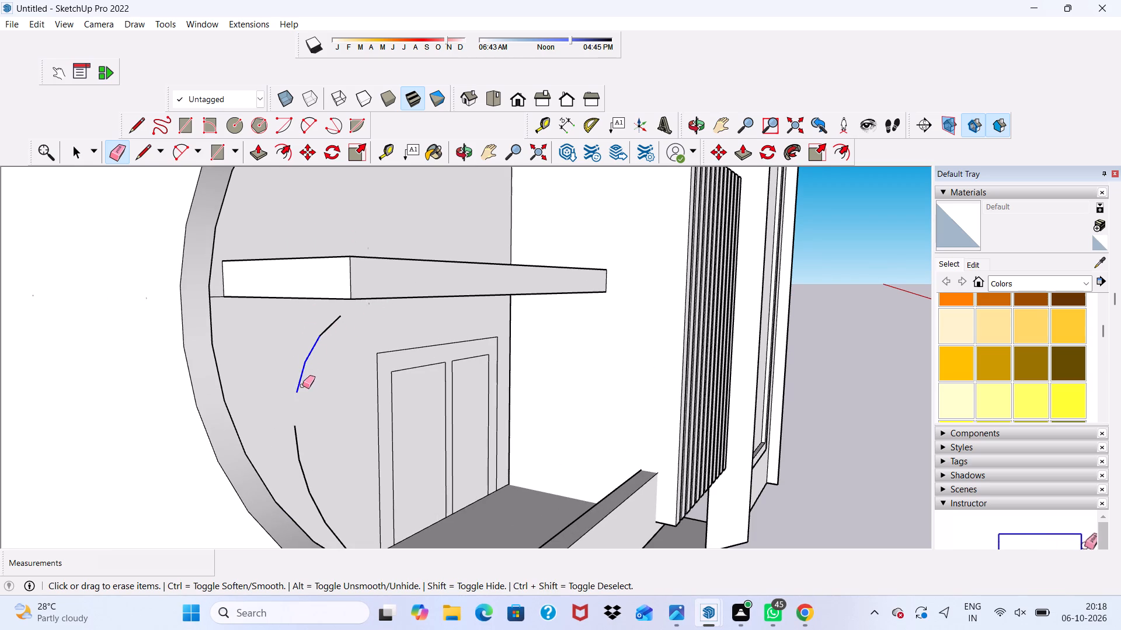
left_click_drag(302, 386, 302, 393)
left_click_drag(333, 318, 318, 347)
scroll(320, 286, "down", 3)
scroll(322, 315, "up", 1)
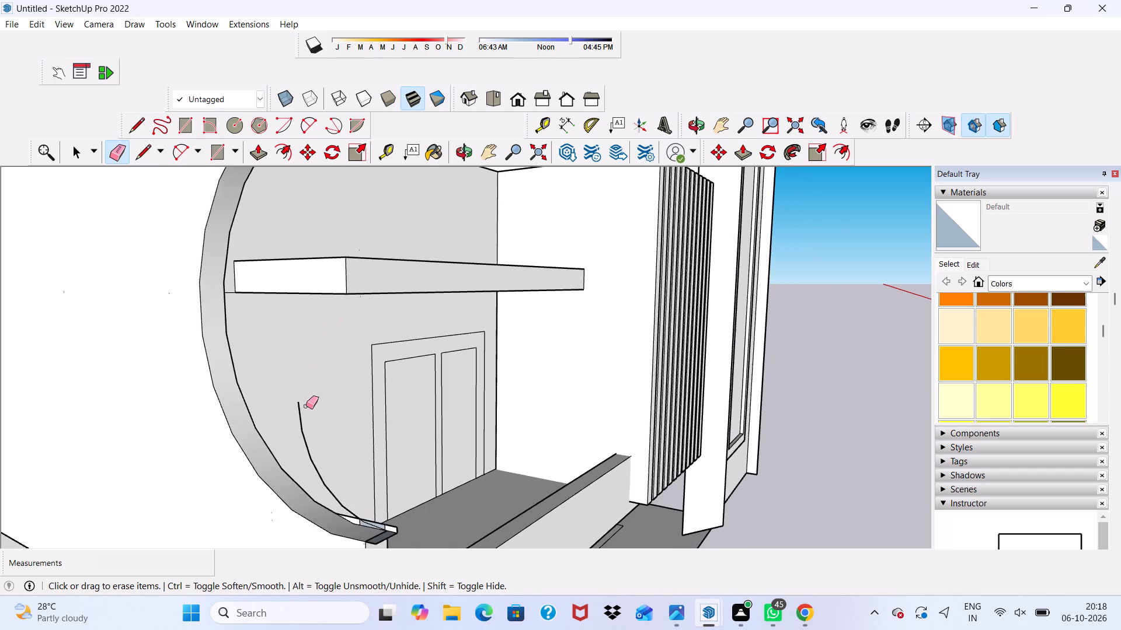
scroll(306, 407, "up", 4)
left_click_drag(301, 445, 305, 406)
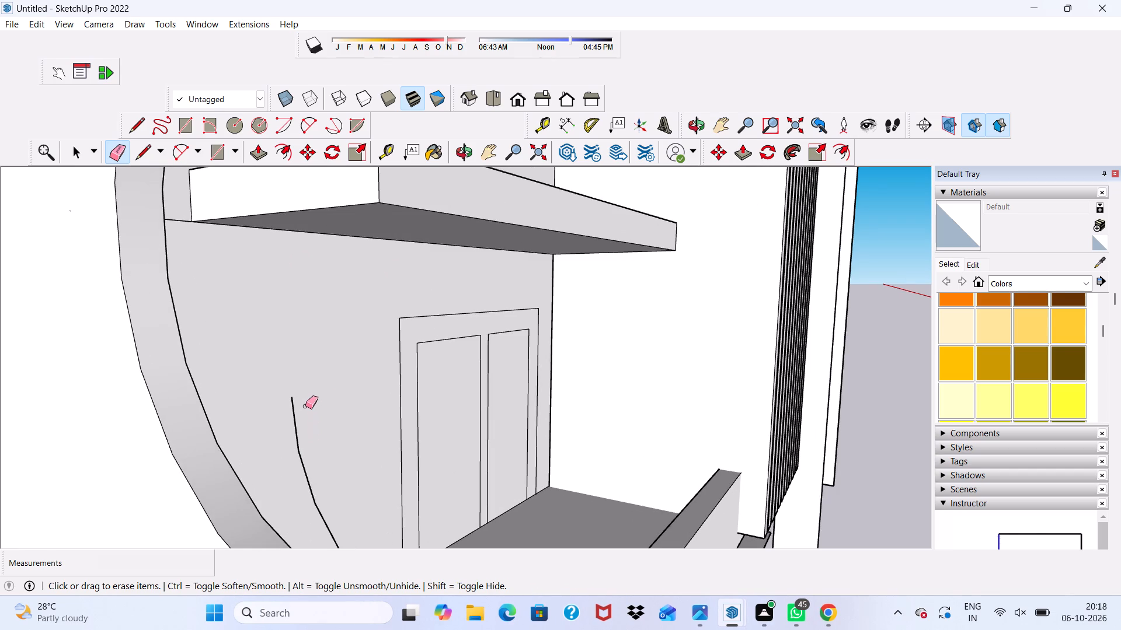
left_click_drag(305, 406, 312, 495)
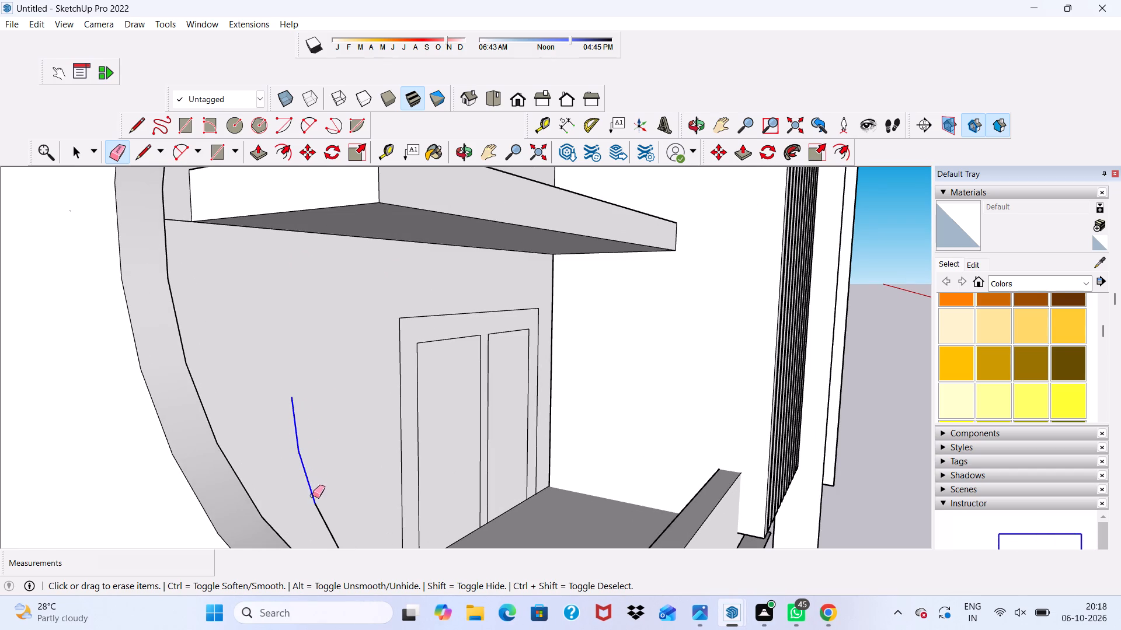
left_click_drag(312, 495, 322, 506)
Erase the last old curve segments near the bottom inner edge of the curved opening.
scroll(280, 364, "down", 10)
middle_click_drag(347, 442, 200, 454)
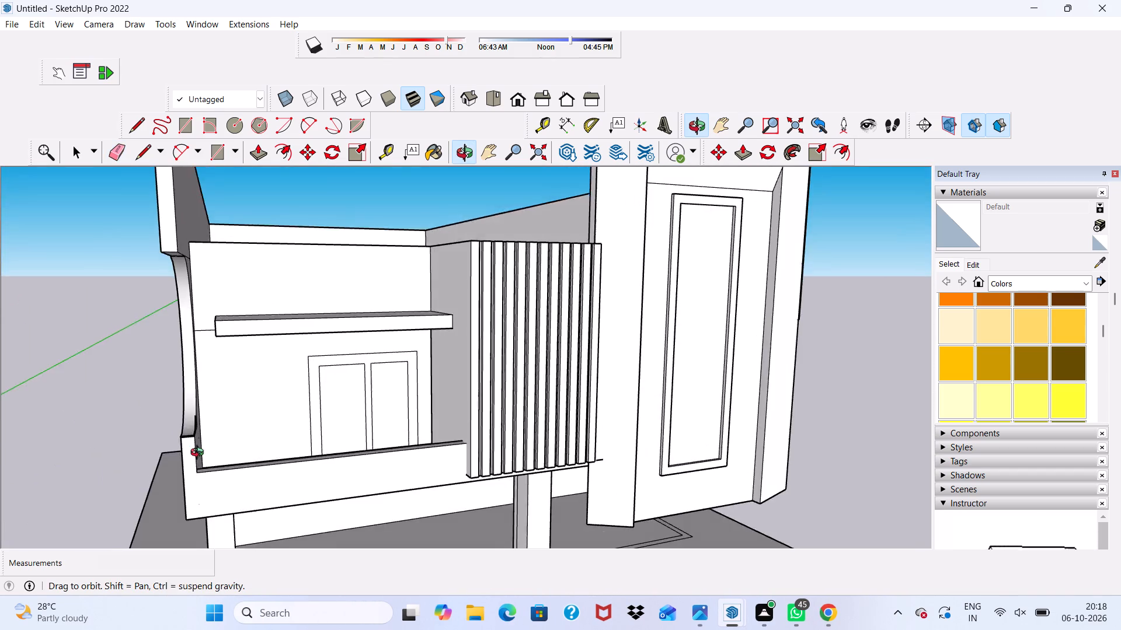
middle_click_drag(200, 454, 206, 455)
scroll(206, 455, "up", 14)
scroll(163, 396, "up", 4)
left_click_drag(162, 329, 160, 341)
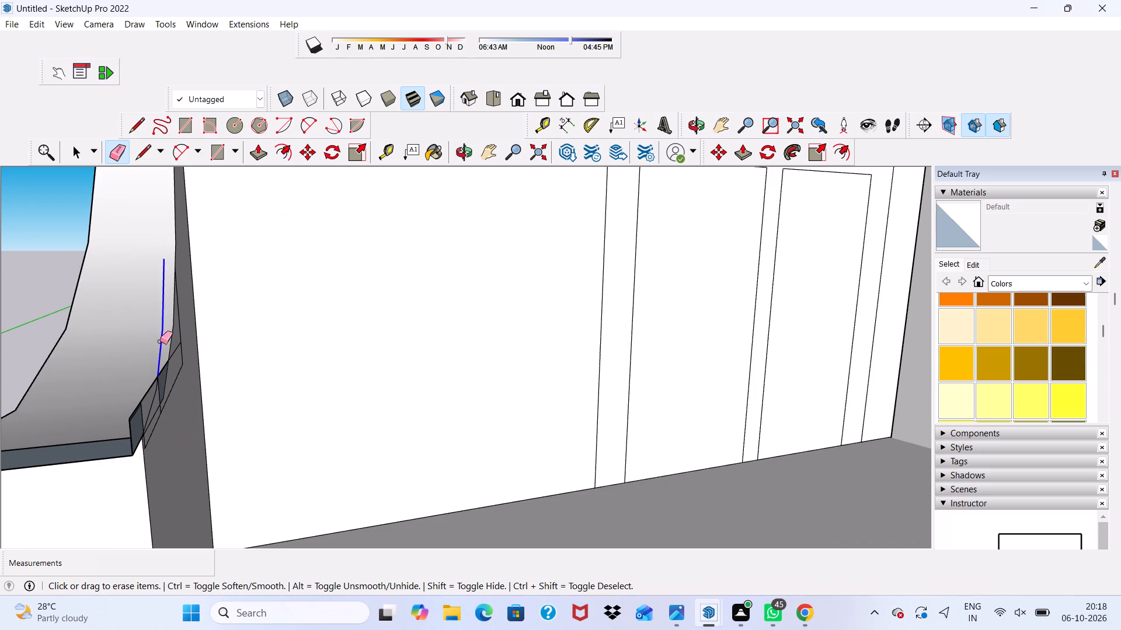
left_click_drag(160, 341, 159, 351)
scroll(168, 369, "down", 5)
Shift the narrow ledge face at the bottom of the curved opening slightly with Push/Pull.
key("space")
scroll(173, 396, "up", 9)
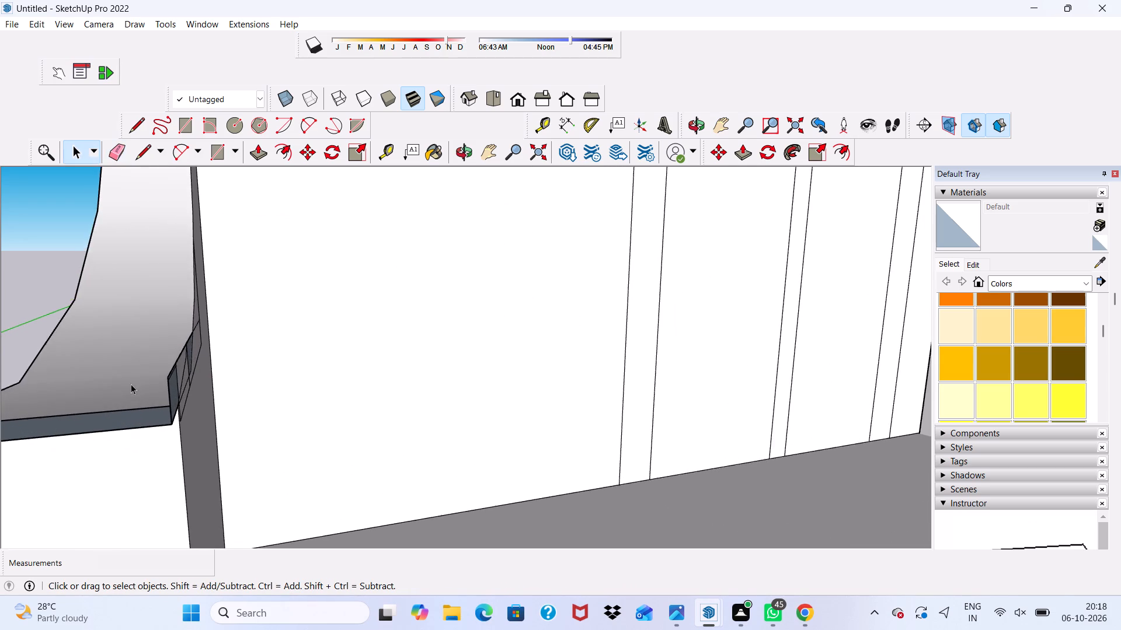
middle_click_drag(147, 388, 308, 392)
left_click(361, 488)
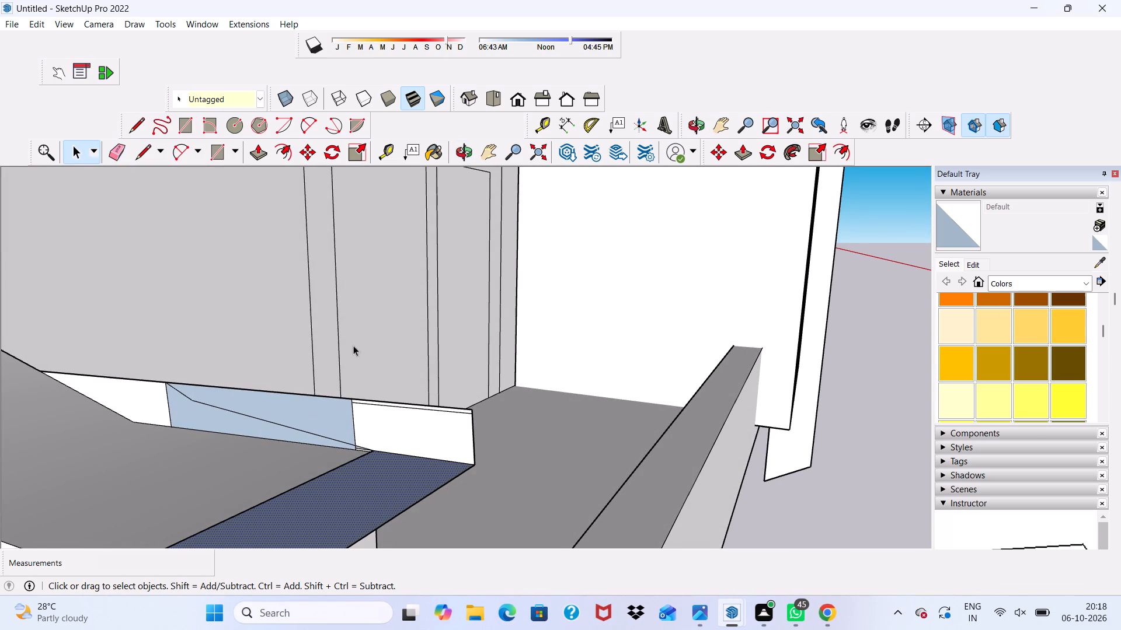
left_click(254, 153)
left_click(359, 494)
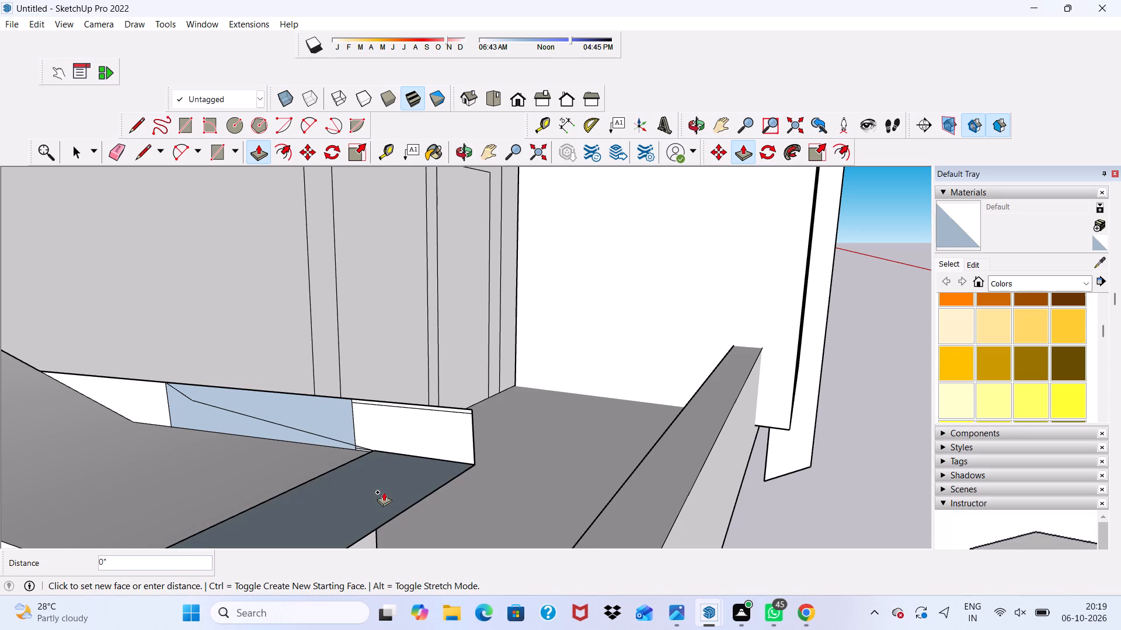
left_click(384, 486)
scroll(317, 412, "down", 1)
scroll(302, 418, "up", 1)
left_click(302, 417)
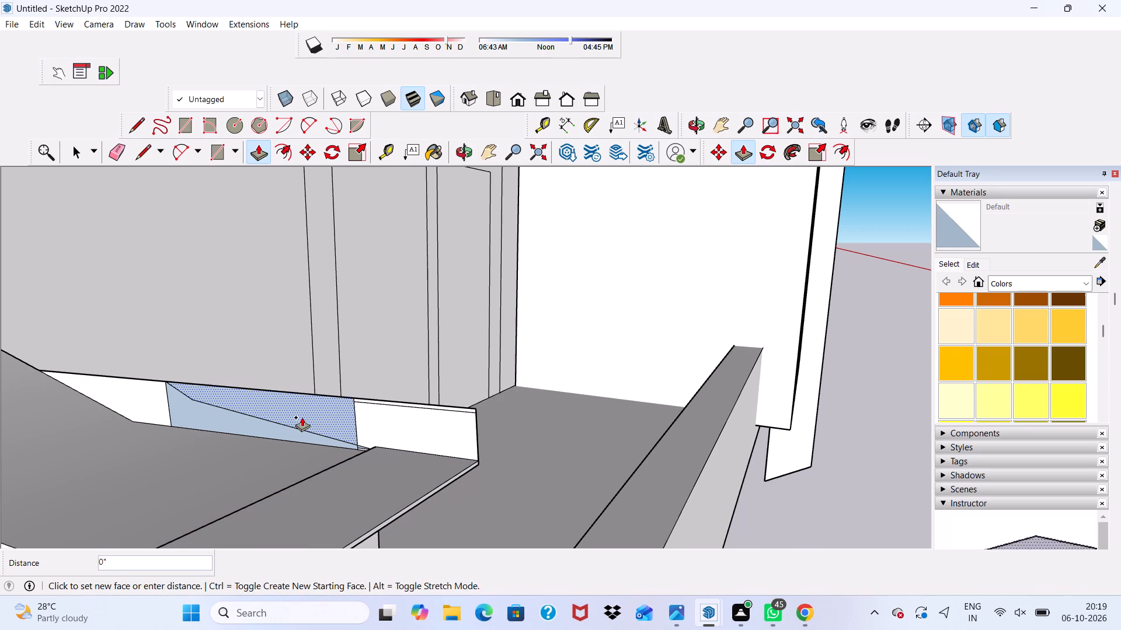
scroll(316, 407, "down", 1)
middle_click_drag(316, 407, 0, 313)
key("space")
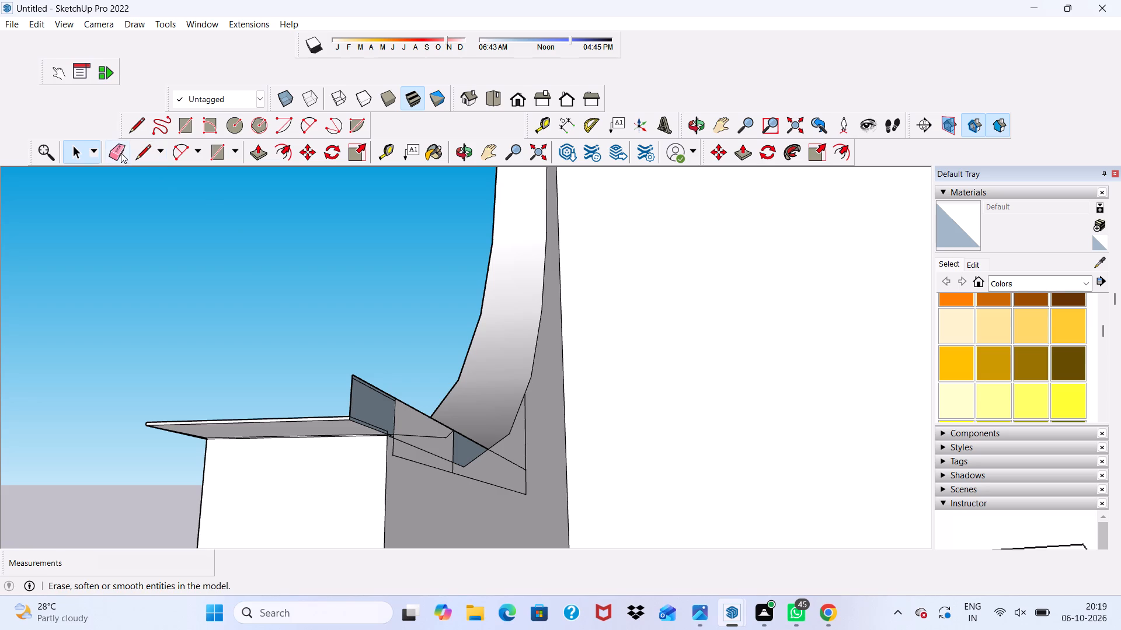
Erase the top and side edges of the leftover upright sliver faces at the curved opening's bottom end.
left_click(121, 150)
left_click_drag(385, 387, 376, 393)
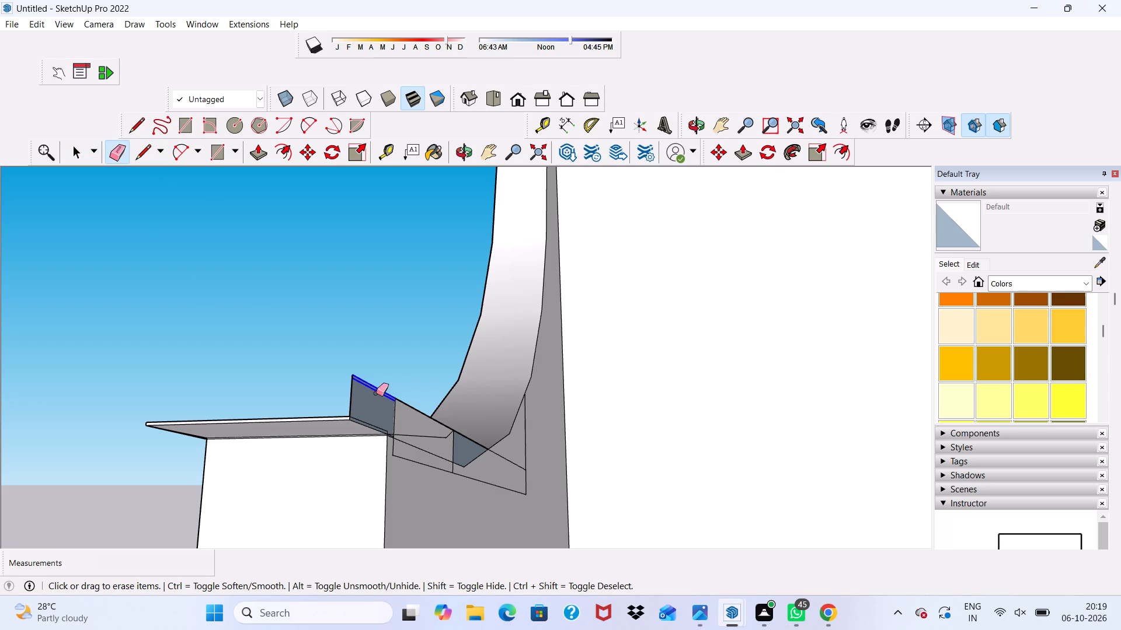
left_click_drag(376, 393, 349, 417)
scroll(394, 400, "up", 4)
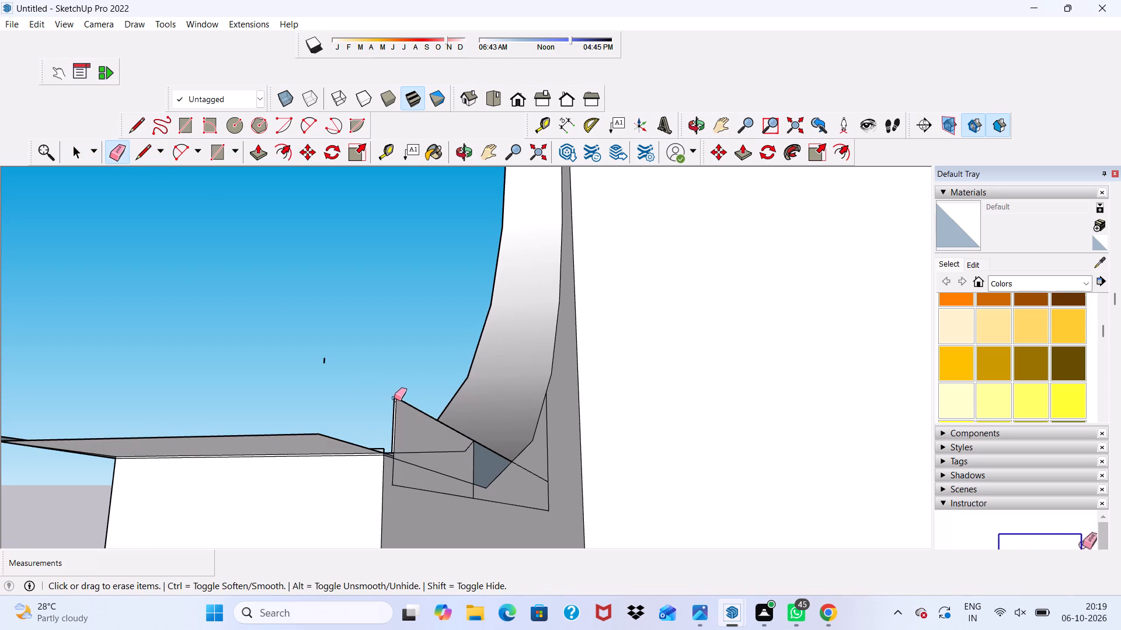
left_click_drag(395, 398, 390, 456)
Erase the upright and lower edges of the leftover triangular sliver beneath the curved opening's lower inner edge.
scroll(420, 433, "down", 5)
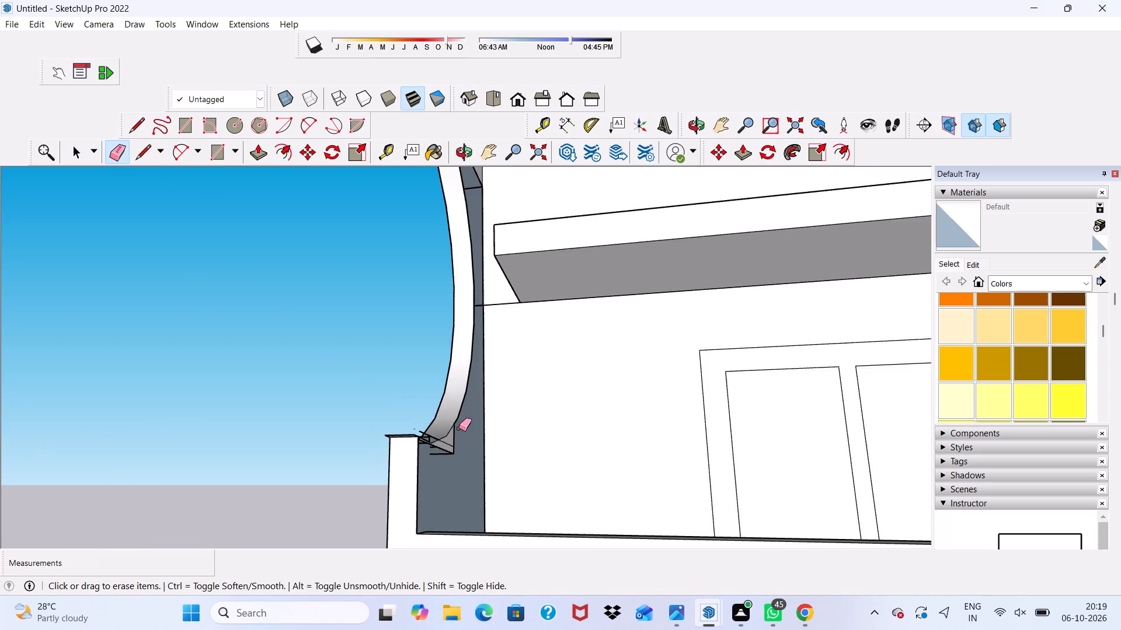
scroll(459, 428, "down", 1)
middle_click_drag(468, 437, 395, 472)
scroll(489, 429, "up", 3)
scroll(401, 478, "up", 3)
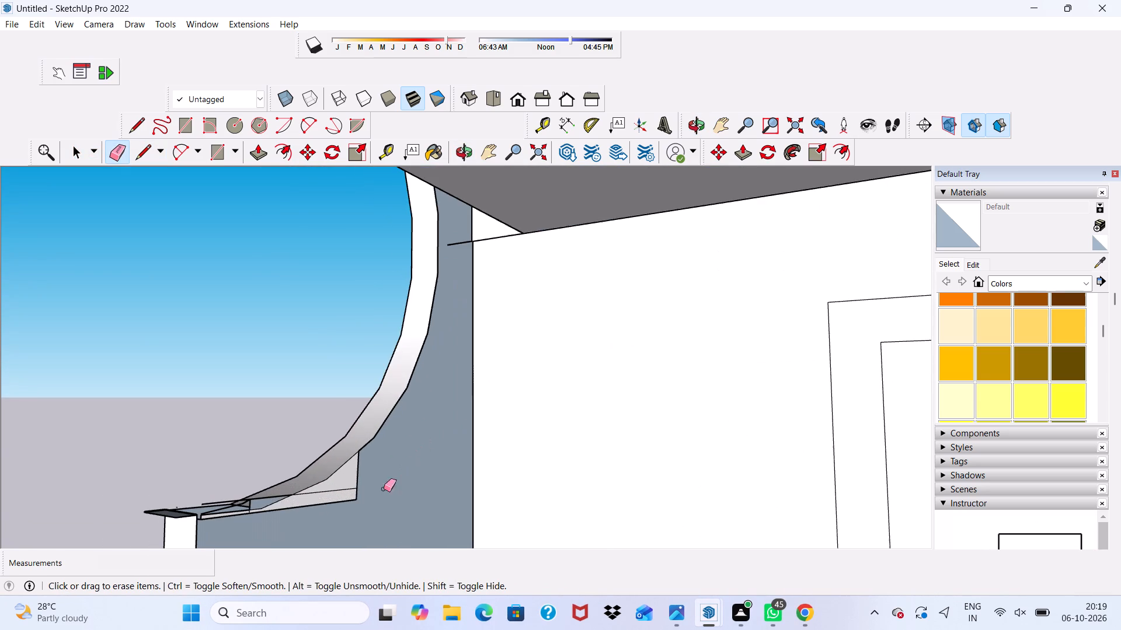
left_click_drag(355, 481, 347, 500)
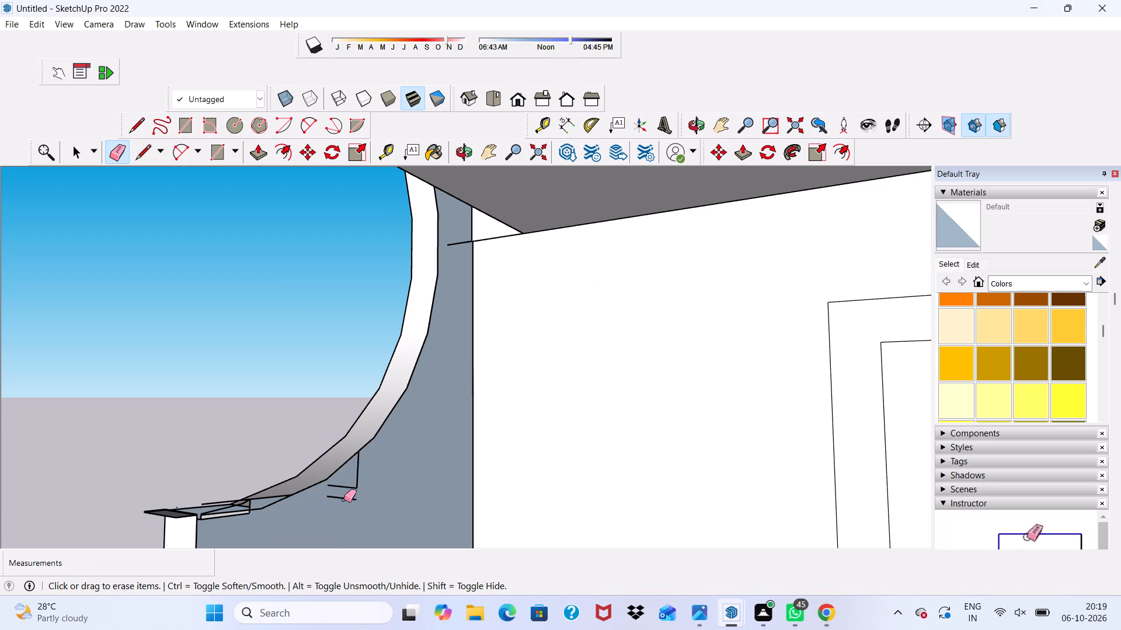
left_click_drag(354, 480, 348, 504)
left_click_drag(350, 462, 354, 471)
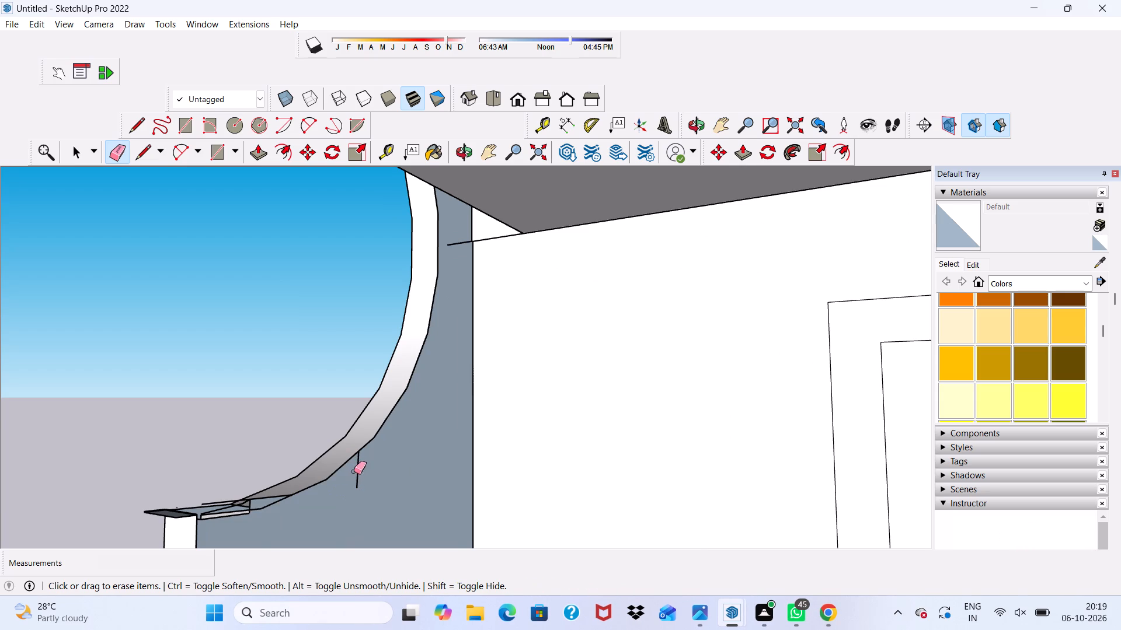
left_click_drag(354, 471, 360, 471)
Erase the stray lines and thin ledge strip on the side wall's inner face at the curved opening's bottom end.
scroll(279, 495, "up", 4)
scroll(382, 418, "down", 7)
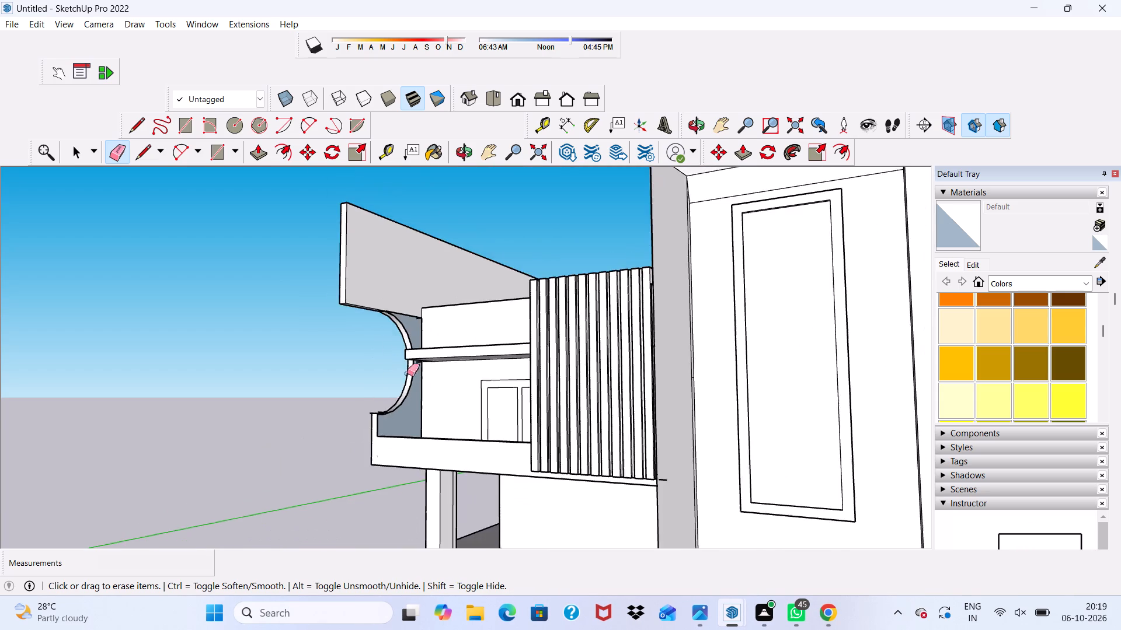
scroll(413, 407, "down", 1)
middle_click_drag(413, 407, 349, 454)
scroll(439, 385, "up", 16)
scroll(272, 423, "down", 1)
scroll(272, 423, "up", 1)
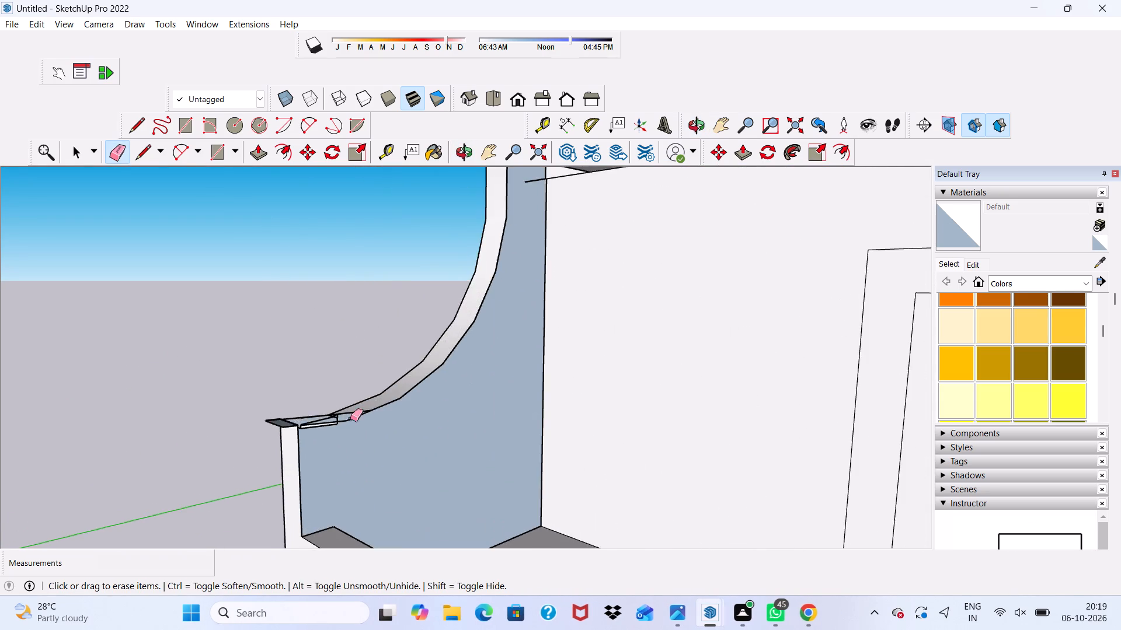
middle_click_drag(370, 412, 378, 456)
scroll(352, 433, "up", 4)
left_click(351, 422)
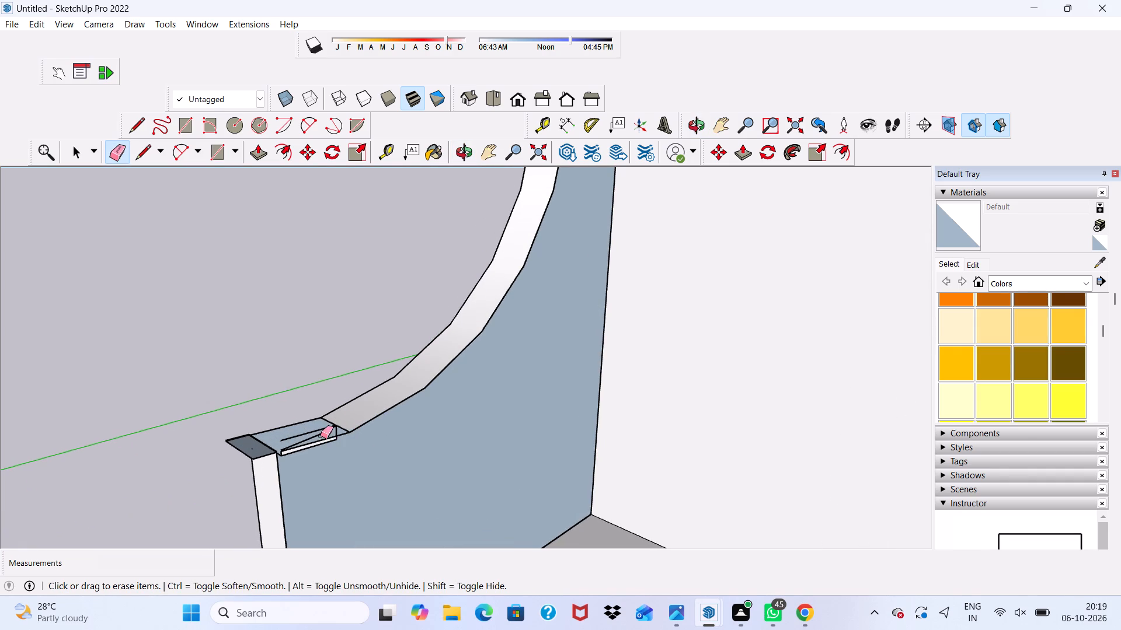
left_click(321, 436)
left_click(329, 432)
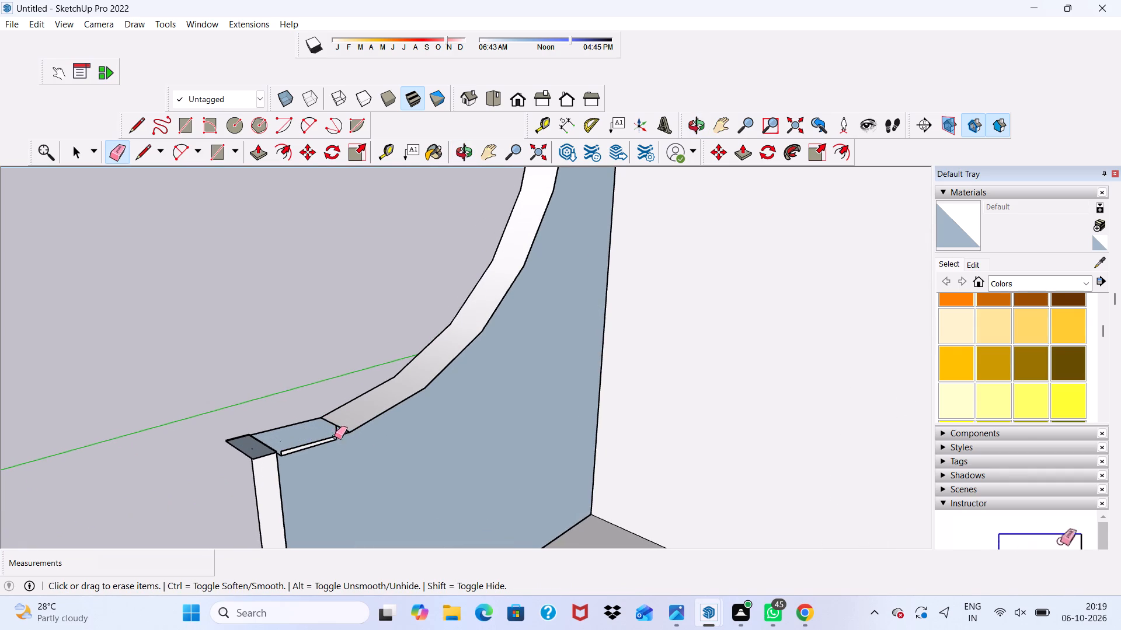
left_click_drag(329, 437, 329, 449)
scroll(283, 445, "up", 3)
left_click(269, 449)
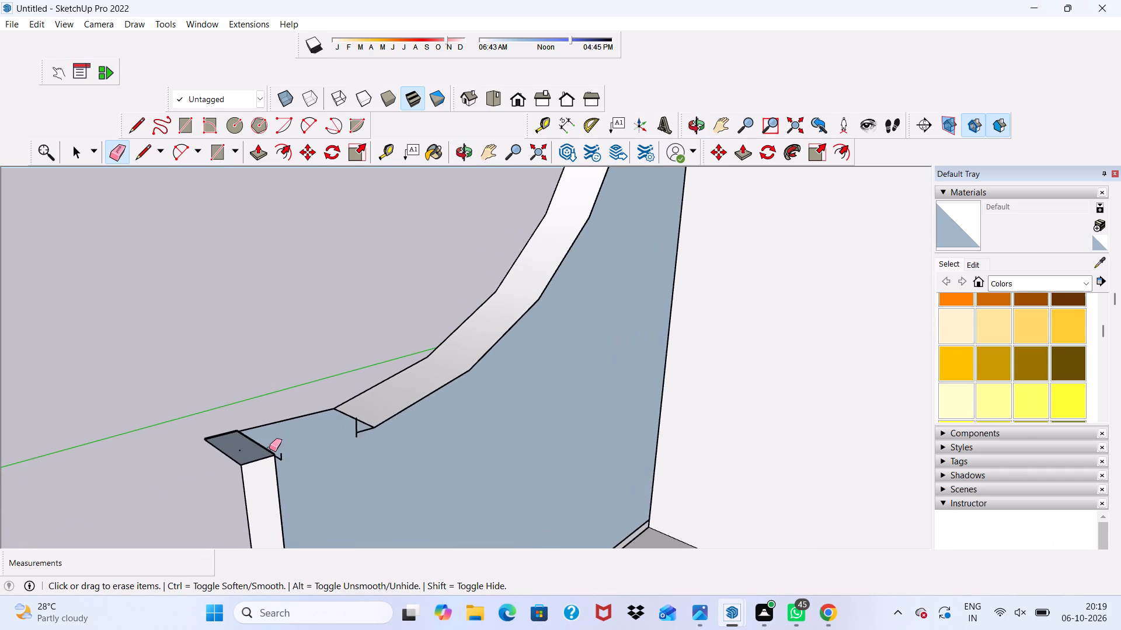
left_click_drag(281, 456, 278, 461)
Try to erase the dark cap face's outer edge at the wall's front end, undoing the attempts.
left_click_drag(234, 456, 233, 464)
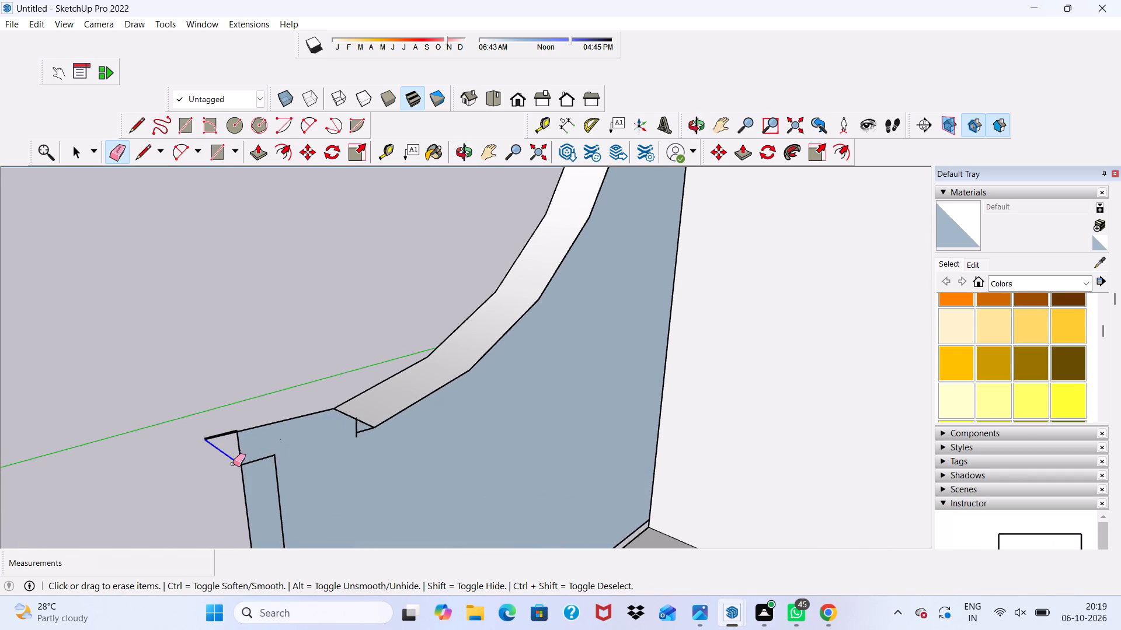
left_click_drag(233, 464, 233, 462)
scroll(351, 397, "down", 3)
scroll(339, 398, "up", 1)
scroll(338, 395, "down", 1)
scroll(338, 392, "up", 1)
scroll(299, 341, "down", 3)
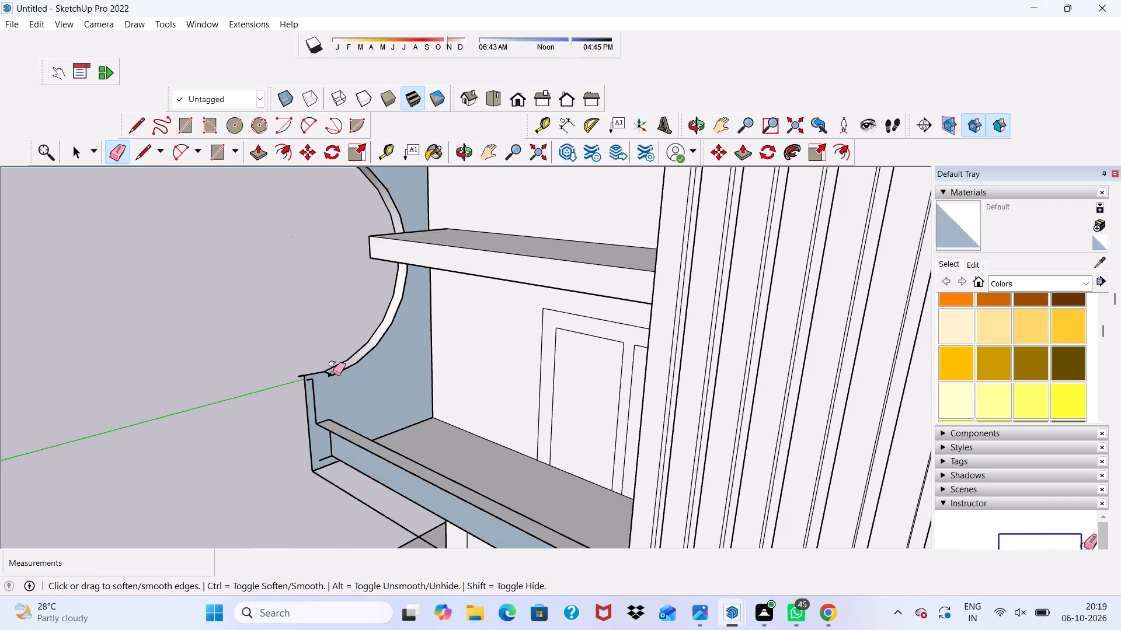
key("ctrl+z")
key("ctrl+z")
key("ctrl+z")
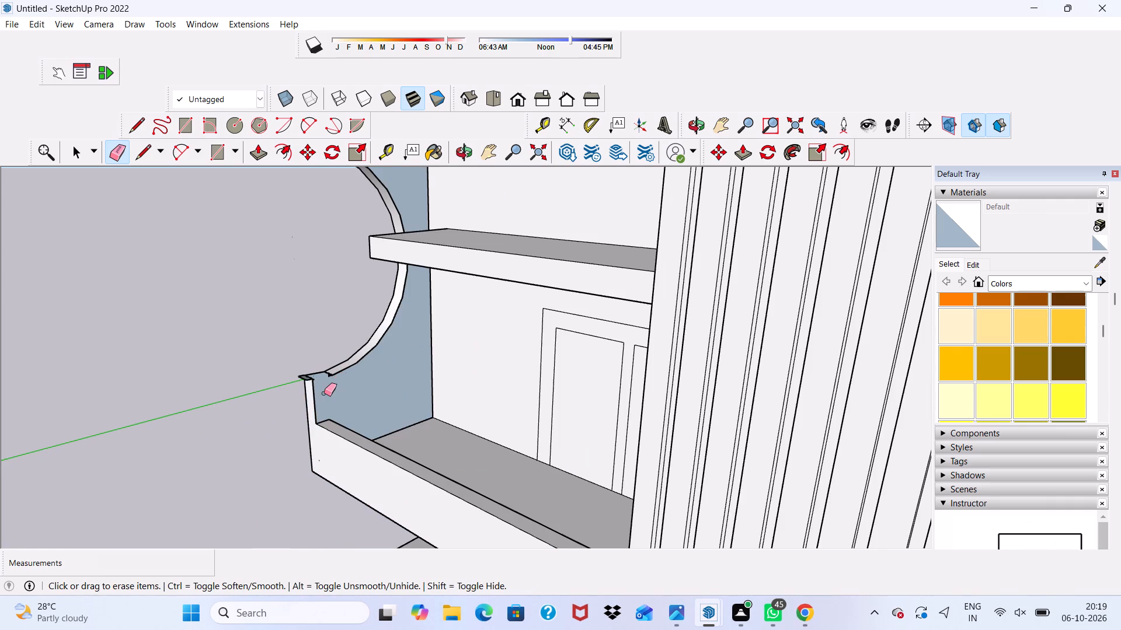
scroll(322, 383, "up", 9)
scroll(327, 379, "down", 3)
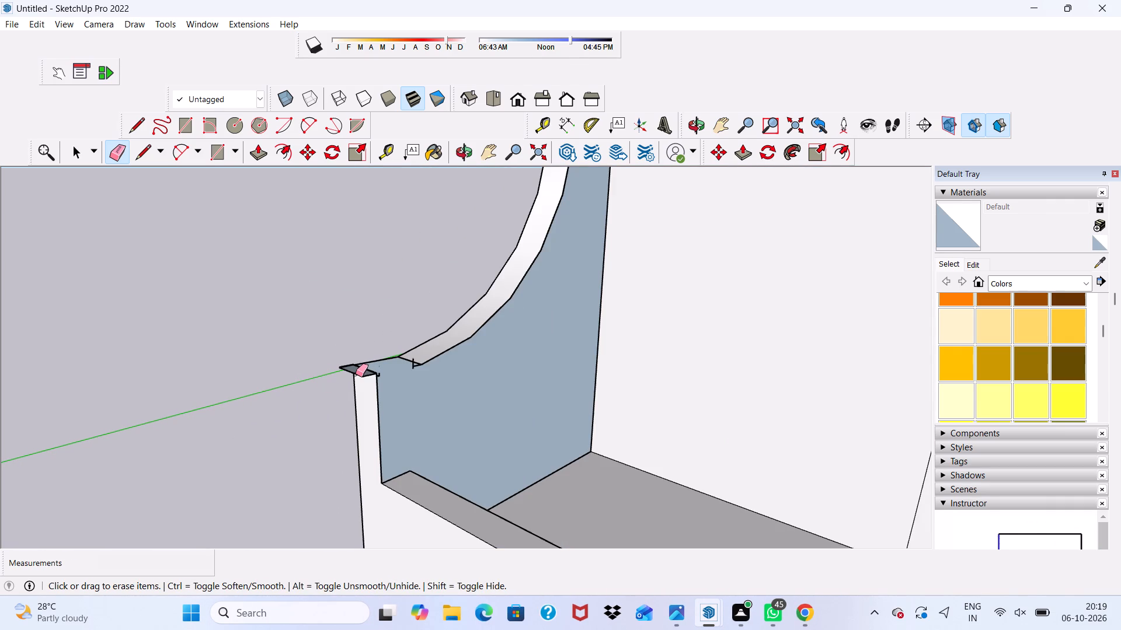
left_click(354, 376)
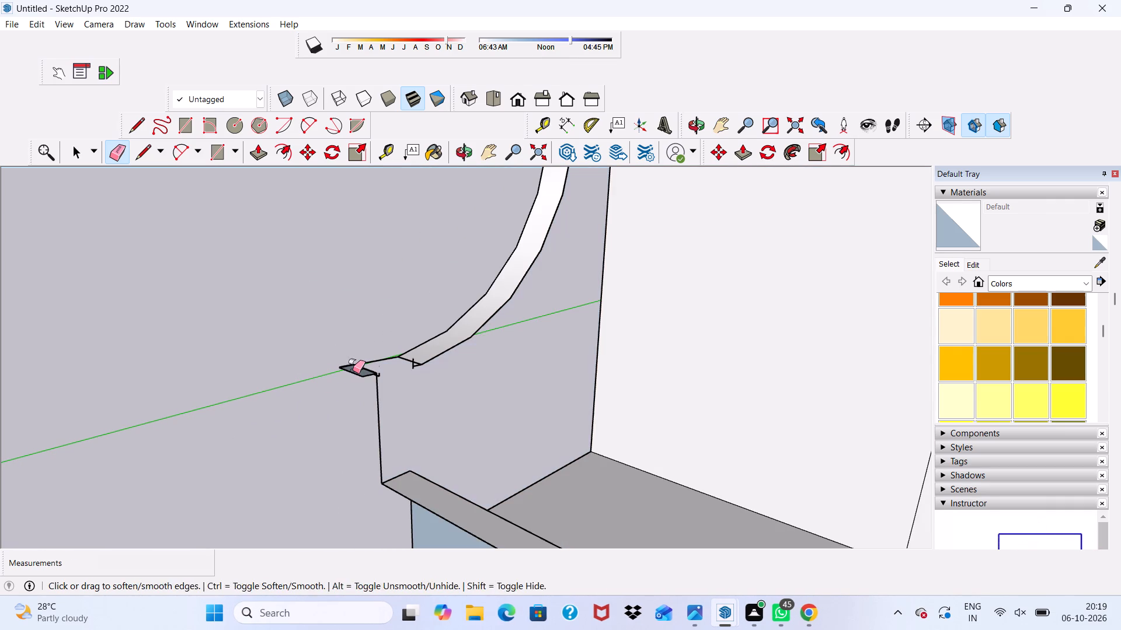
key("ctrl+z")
Erase the overhanging dark cap's outer edges and the small stub beside it at the wall's front end.
scroll(354, 366, "up", 4)
left_click(353, 375)
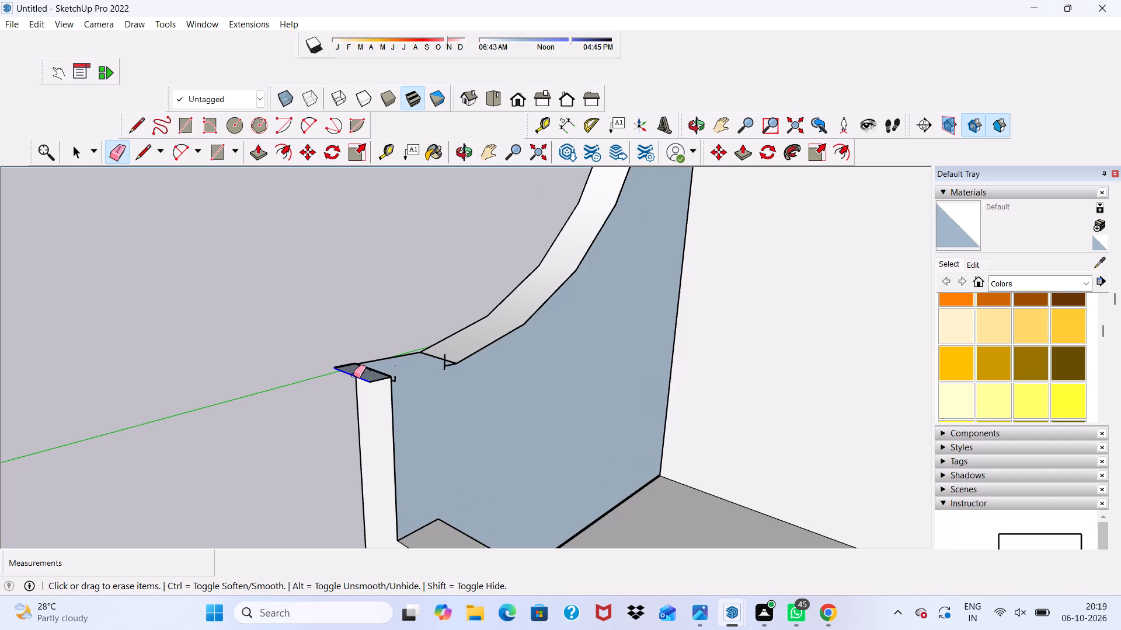
scroll(371, 385, "up", 4)
left_click_drag(382, 377, 382, 386)
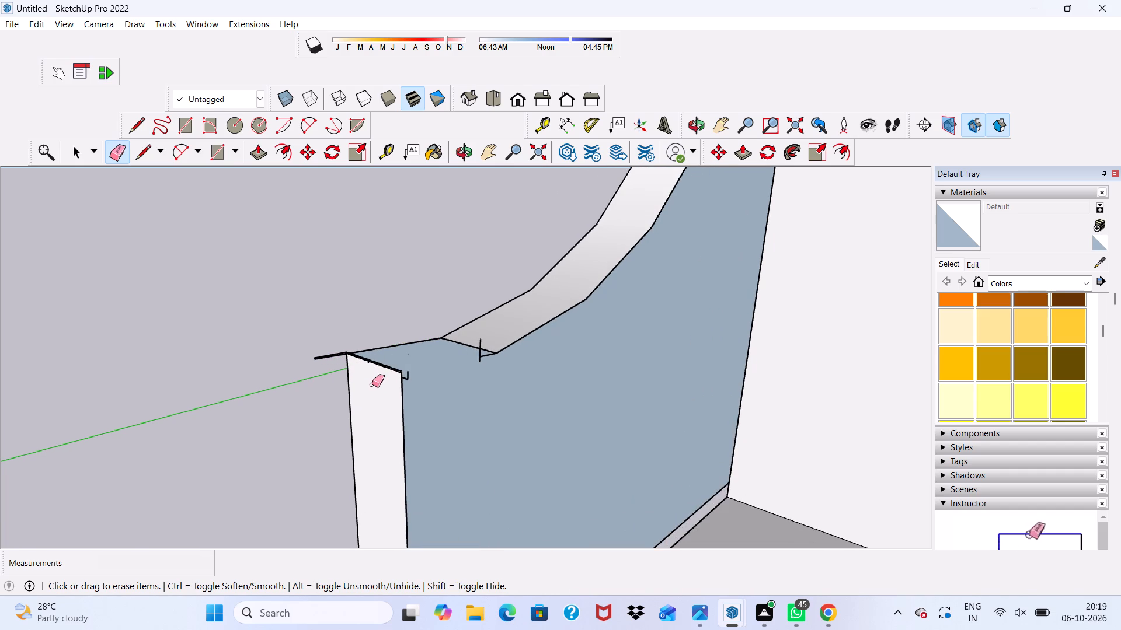
left_click(340, 353)
scroll(415, 381, "up", 4)
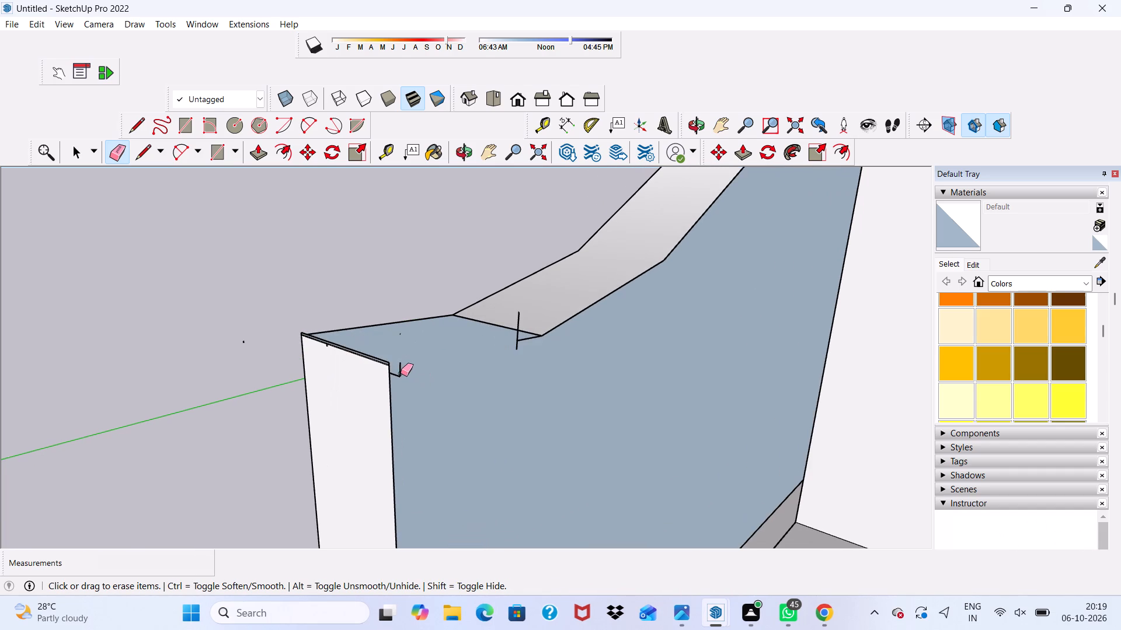
left_click_drag(401, 373, 398, 380)
Erase the short vertical stub crossing the end edge of the curved opening's lowest face.
left_click_drag(512, 324, 520, 343)
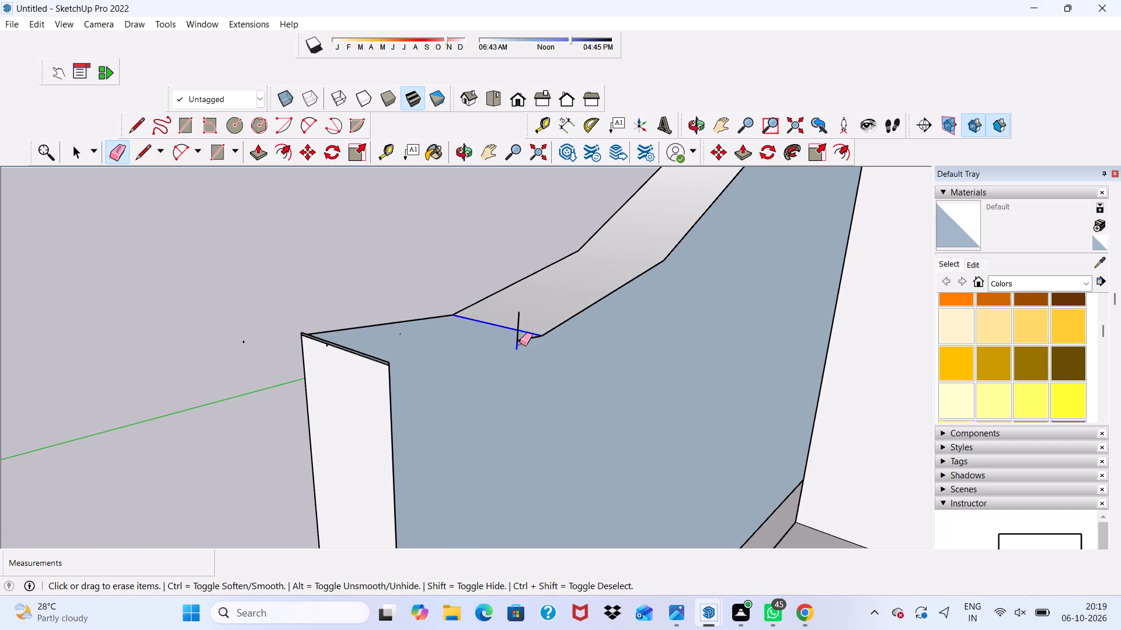
left_click_drag(520, 343, 520, 343)
key("ctrl+z")
scroll(524, 343, "up", 2)
left_click_drag(524, 341, 521, 351)
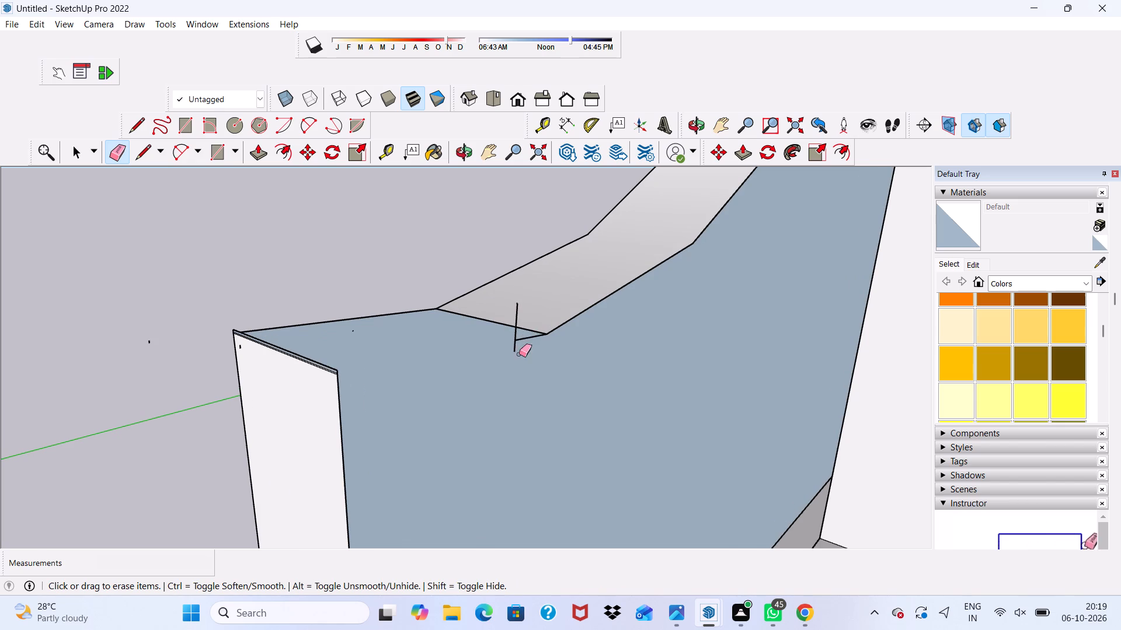
left_click_drag(512, 330, 518, 331)
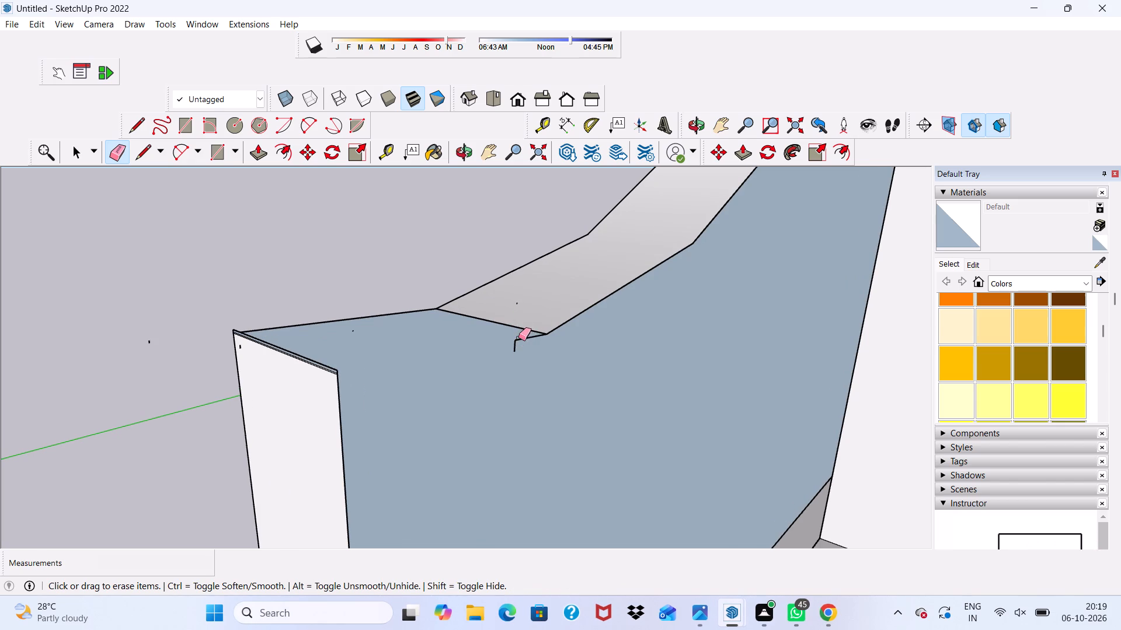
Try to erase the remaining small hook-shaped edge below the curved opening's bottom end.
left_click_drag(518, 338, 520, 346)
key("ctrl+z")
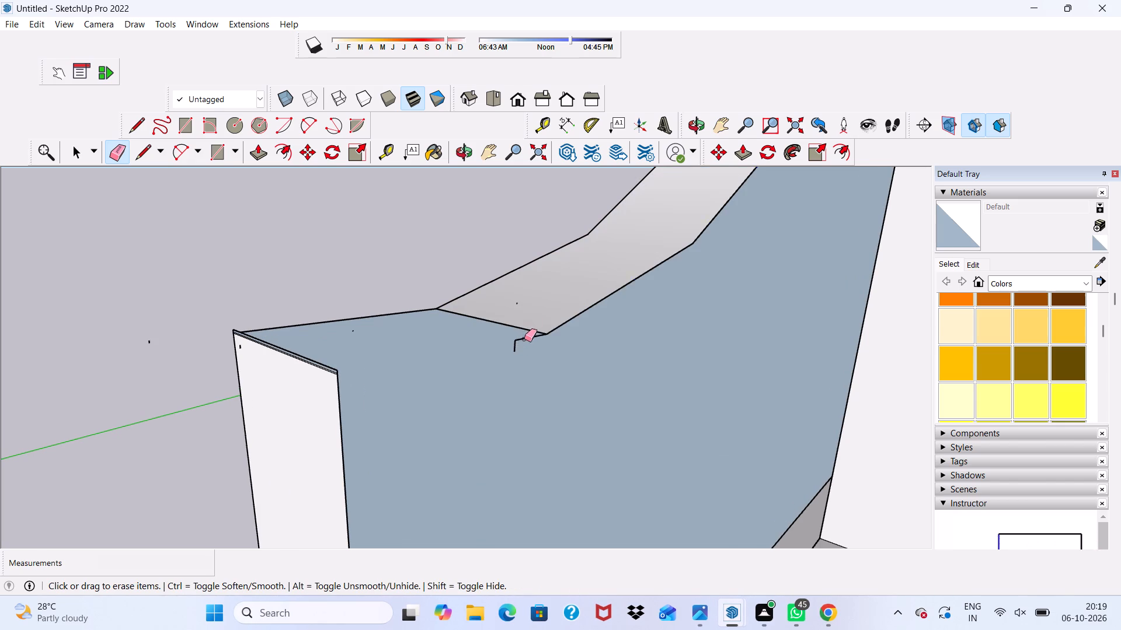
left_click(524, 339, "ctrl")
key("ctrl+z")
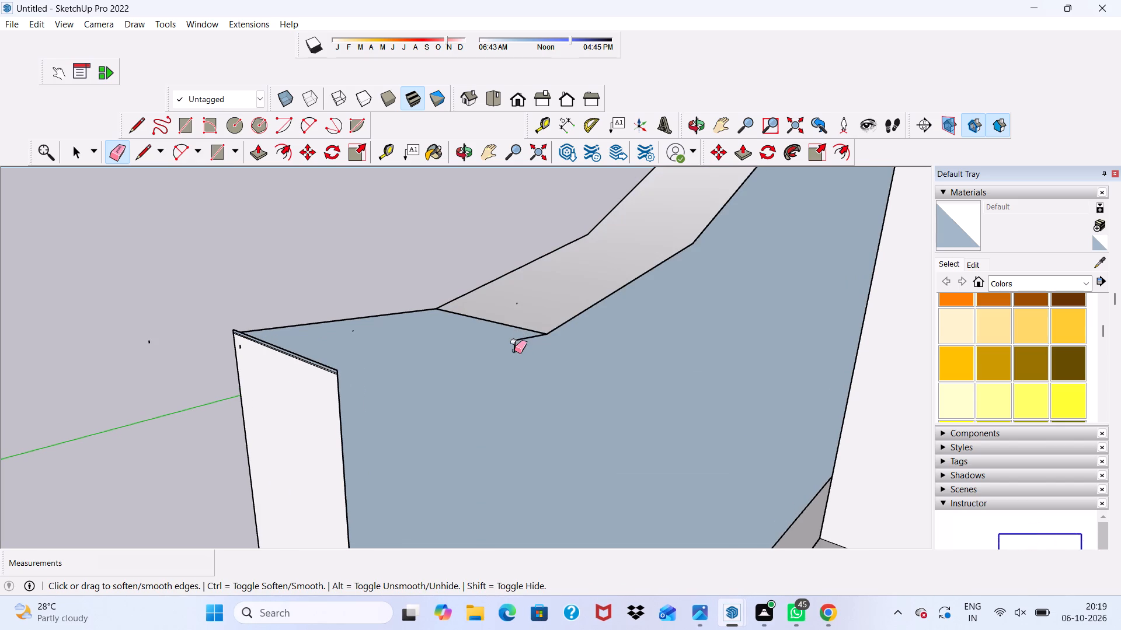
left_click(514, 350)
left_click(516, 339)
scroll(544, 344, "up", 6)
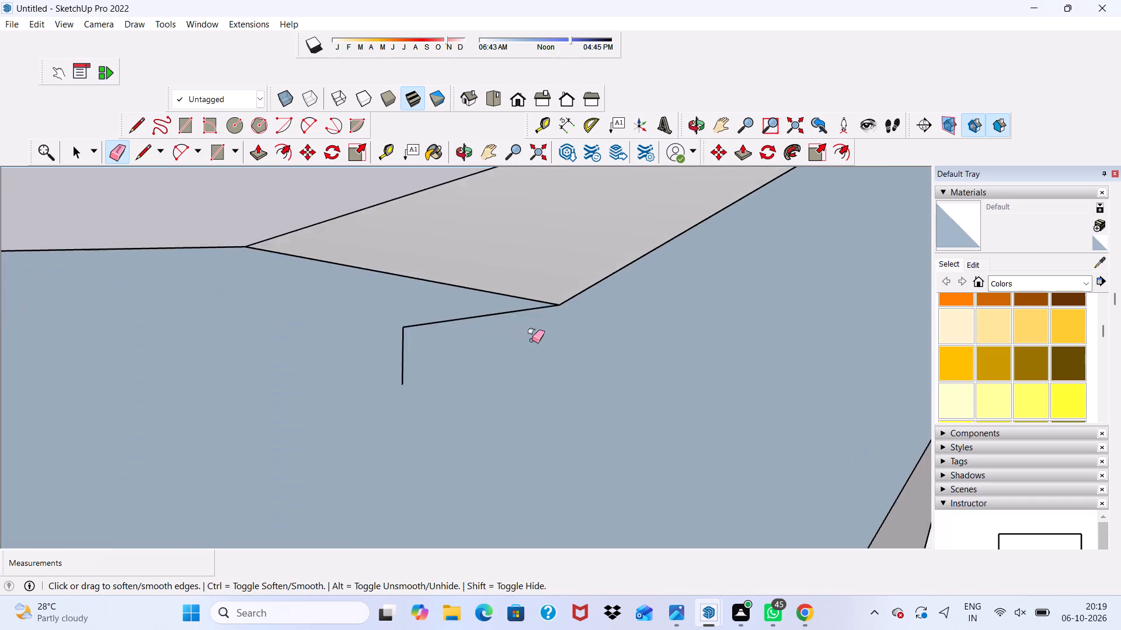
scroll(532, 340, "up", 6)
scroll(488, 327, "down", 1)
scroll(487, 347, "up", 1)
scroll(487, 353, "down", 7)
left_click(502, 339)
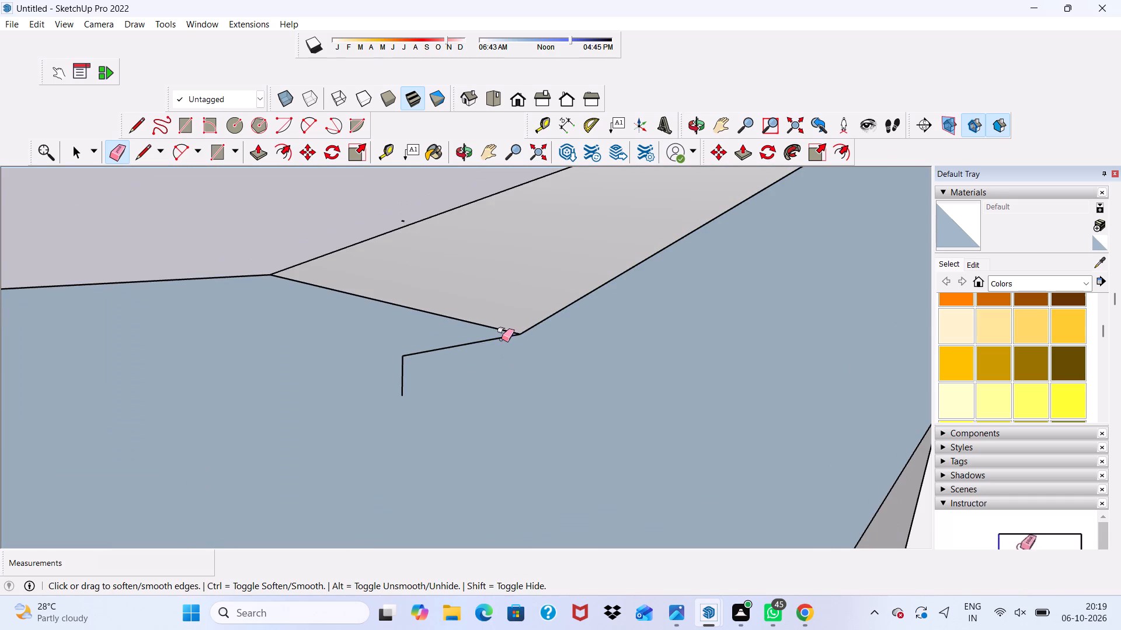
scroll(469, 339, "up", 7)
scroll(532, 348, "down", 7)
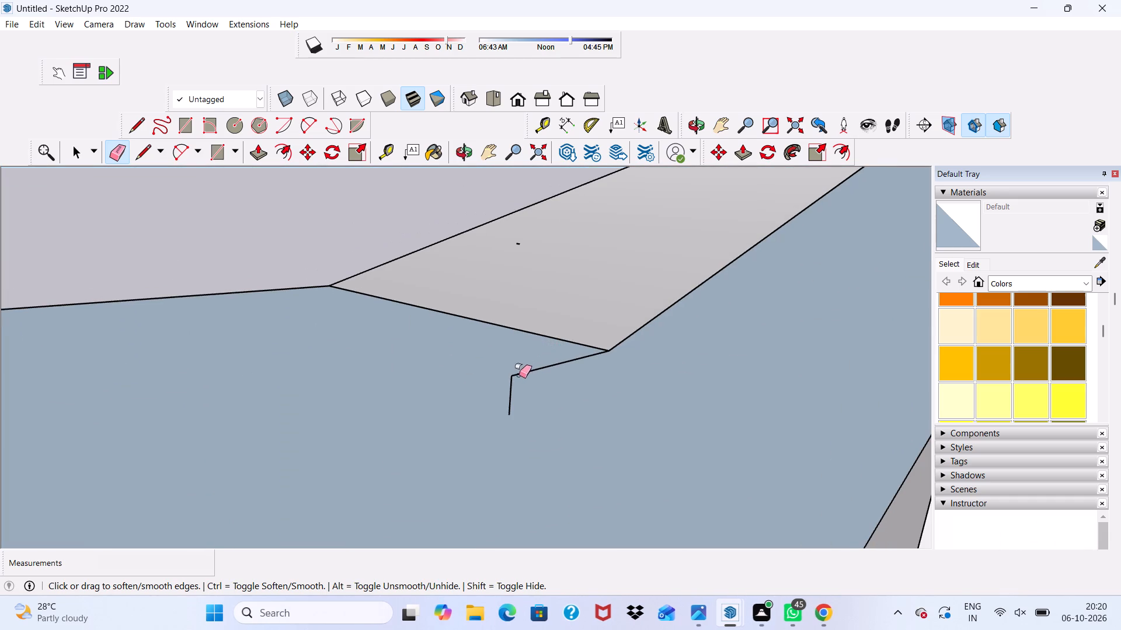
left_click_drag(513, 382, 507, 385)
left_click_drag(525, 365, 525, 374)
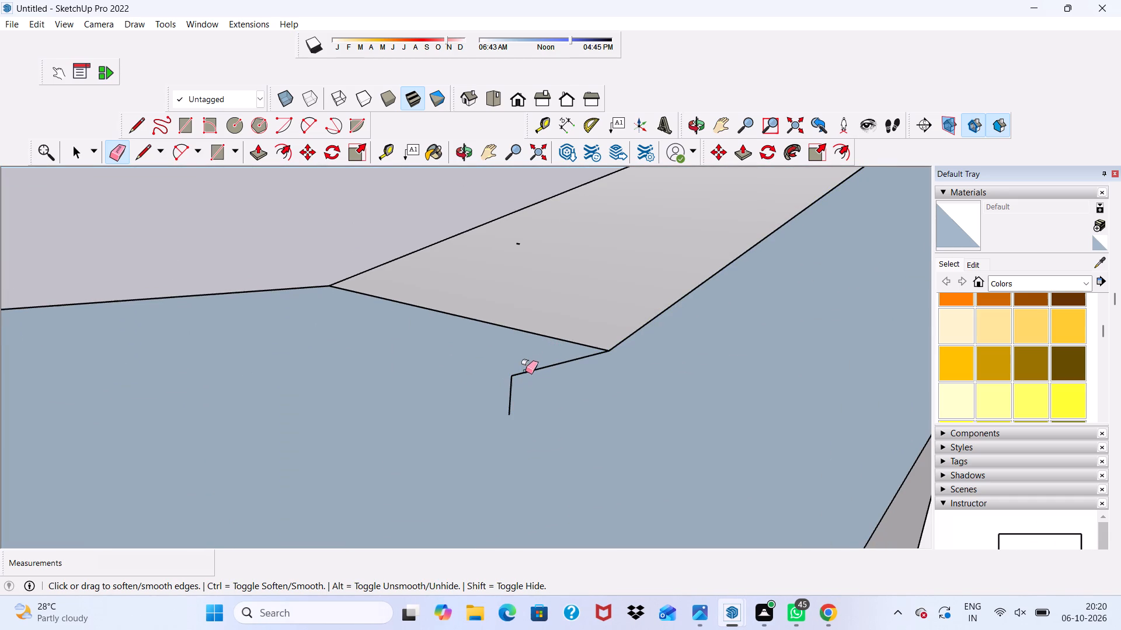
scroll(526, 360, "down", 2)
Push/Pull the side wall's inner face 9" outward to fill the gap below the curved opening's bottom end.
key("space")
scroll(365, 372, "up", 1)
scroll(365, 398, "down", 1)
scroll(372, 409, "up", 1)
scroll(376, 414, "down", 7)
left_click(575, 437)
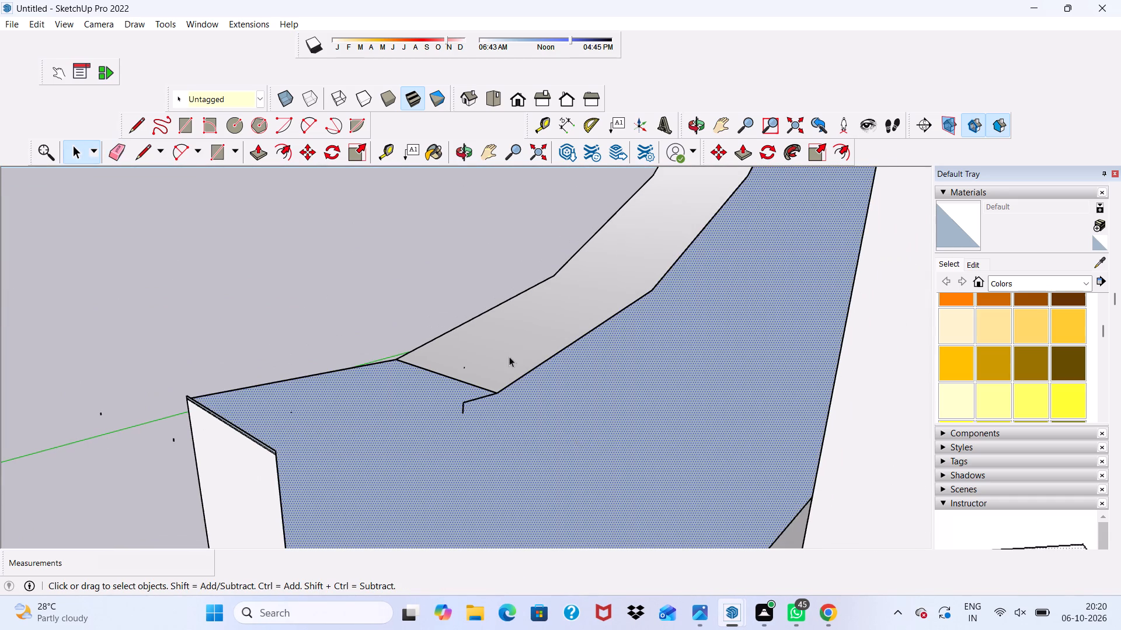
left_click(256, 148)
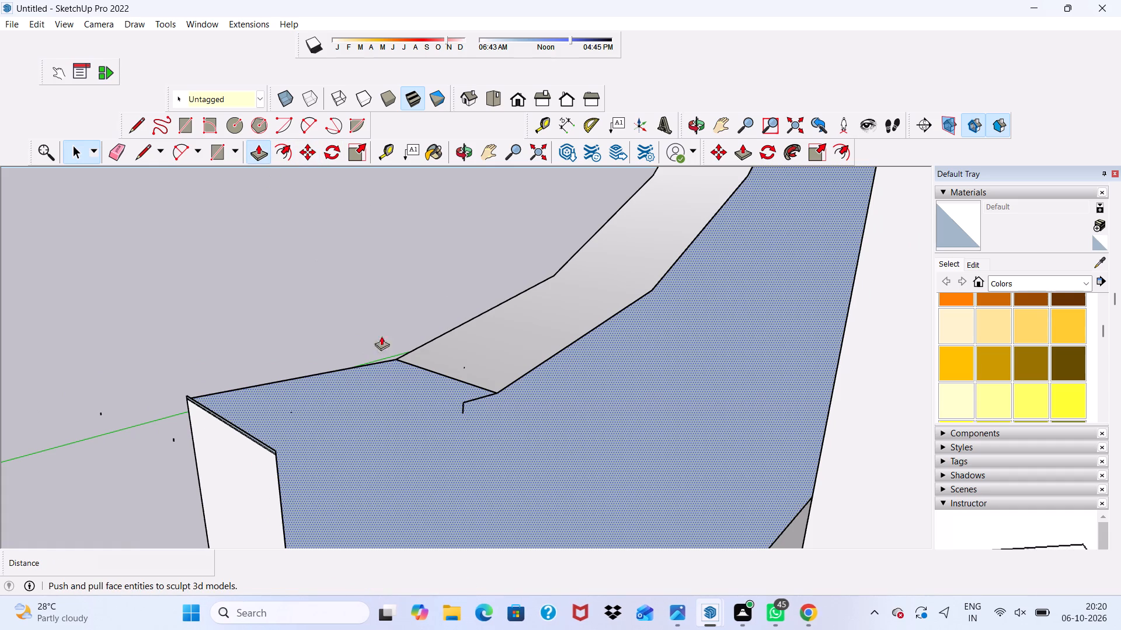
left_click(591, 470)
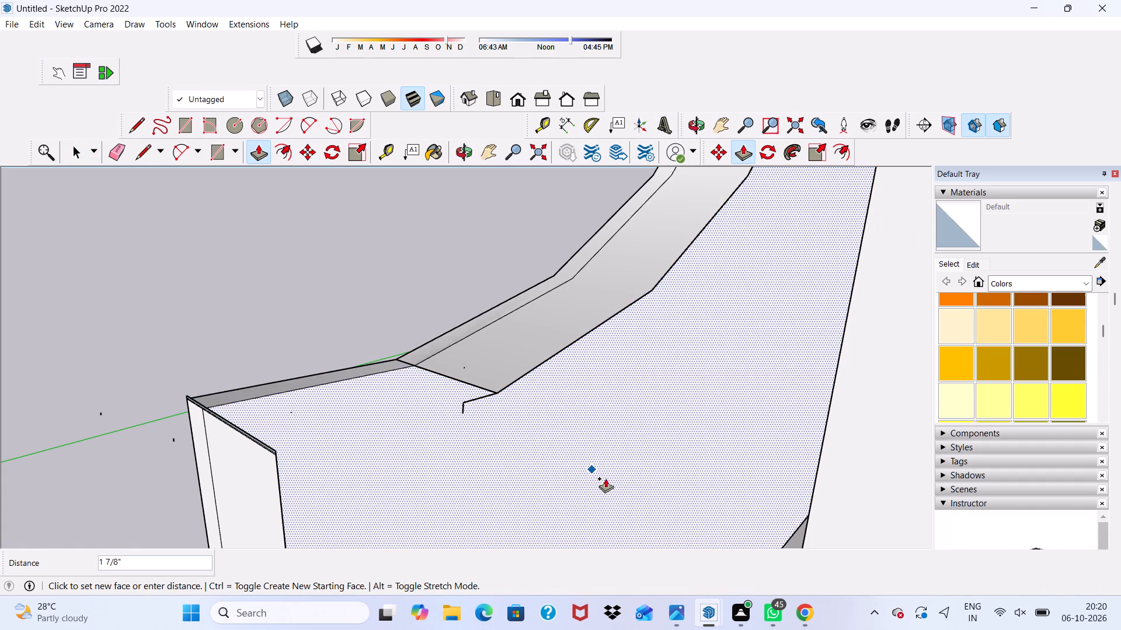
left_click(678, 485)
Inspect the curved opening, balcony and side wall from outside, above and the front for remaining defects.
scroll(425, 417, "down", 10)
middle_click_drag(495, 376, 528, 387)
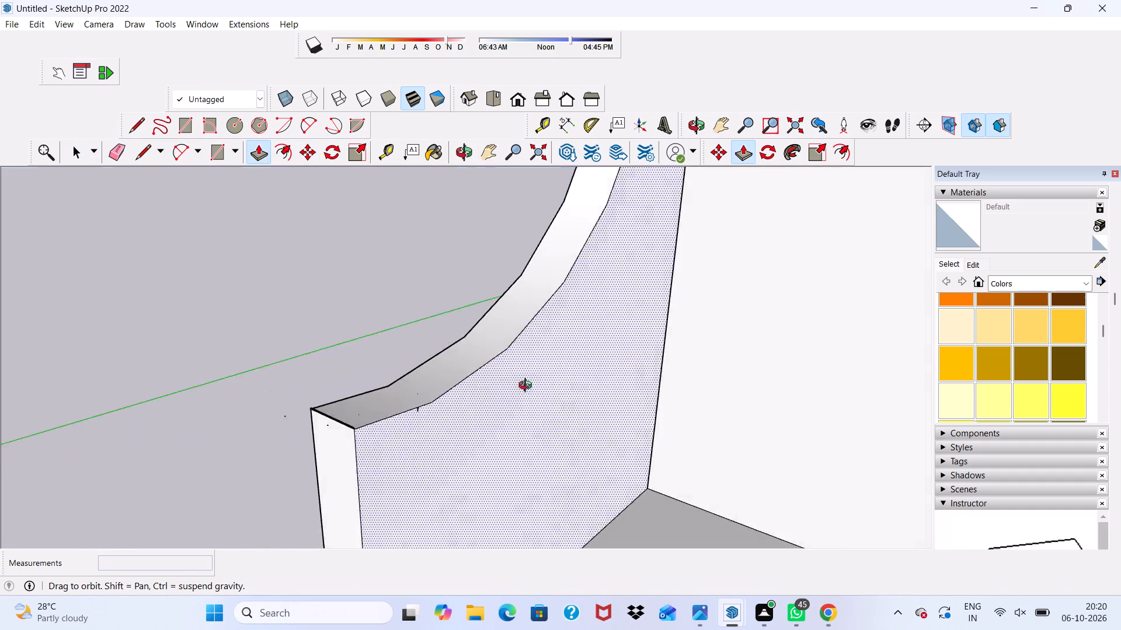
middle_click_drag(528, 387, 827, 346)
scroll(640, 365, "down", 5)
key("space")
scroll(582, 381, "up", 3)
scroll(575, 392, "down", 1)
scroll(575, 388, "up", 1)
scroll(575, 386, "down", 1)
scroll(575, 379, "up", 1)
scroll(575, 377, "down", 2)
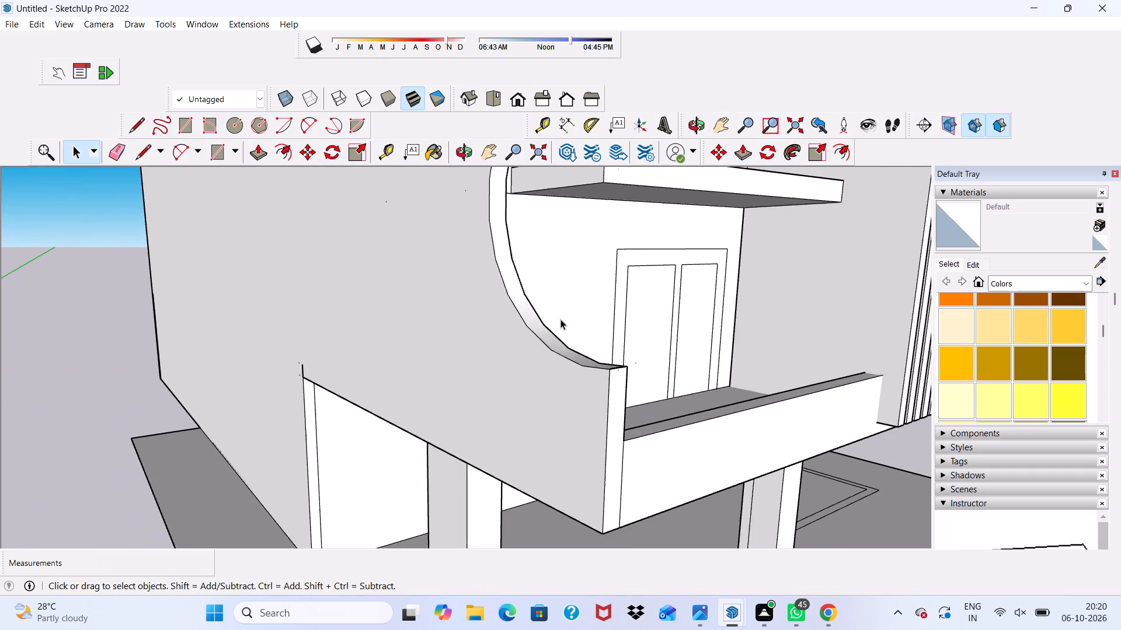
scroll(560, 319, "down", 3)
scroll(559, 317, "up", 1)
scroll(560, 324, "down", 3)
middle_click_drag(628, 359, 657, 405)
scroll(666, 313, "down", 2)
scroll(666, 313, "up", 2)
scroll(666, 313, "down", 2)
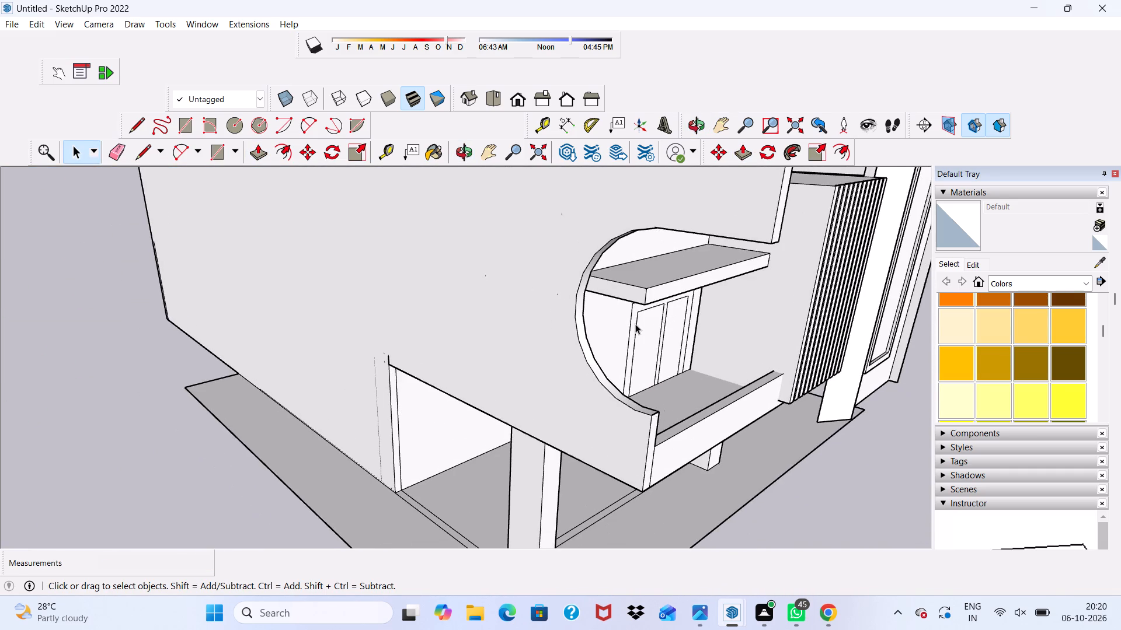
middle_click_drag(635, 324, 612, 311)
scroll(597, 282, "up", 4)
scroll(596, 287, "down", 2)
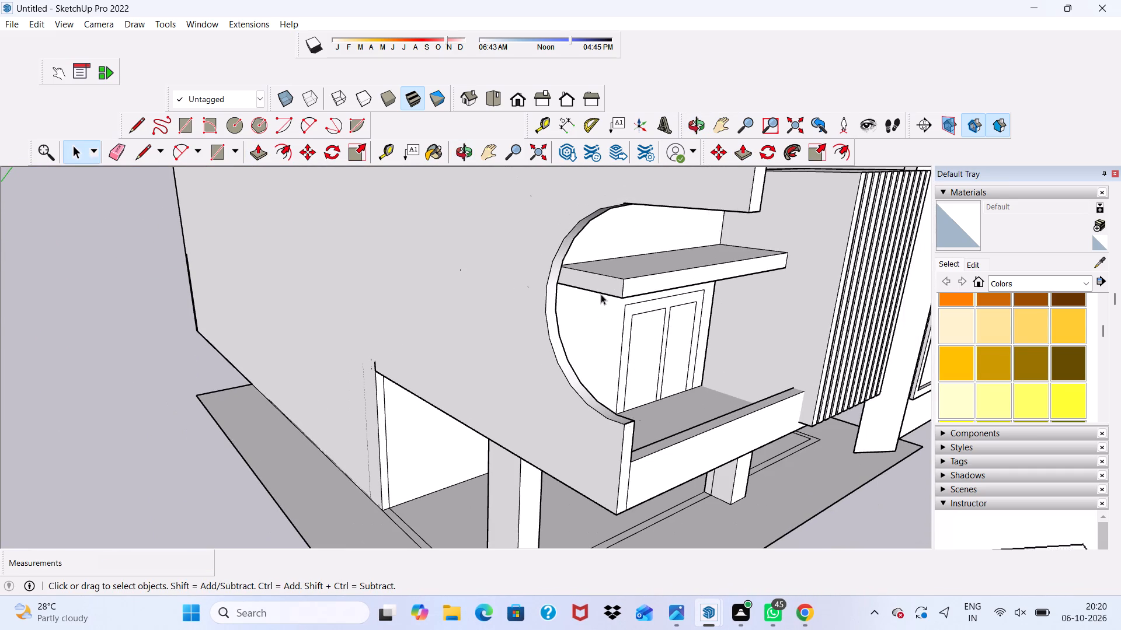
scroll(601, 297, "down", 7)
middle_click_drag(604, 309, 445, 334)
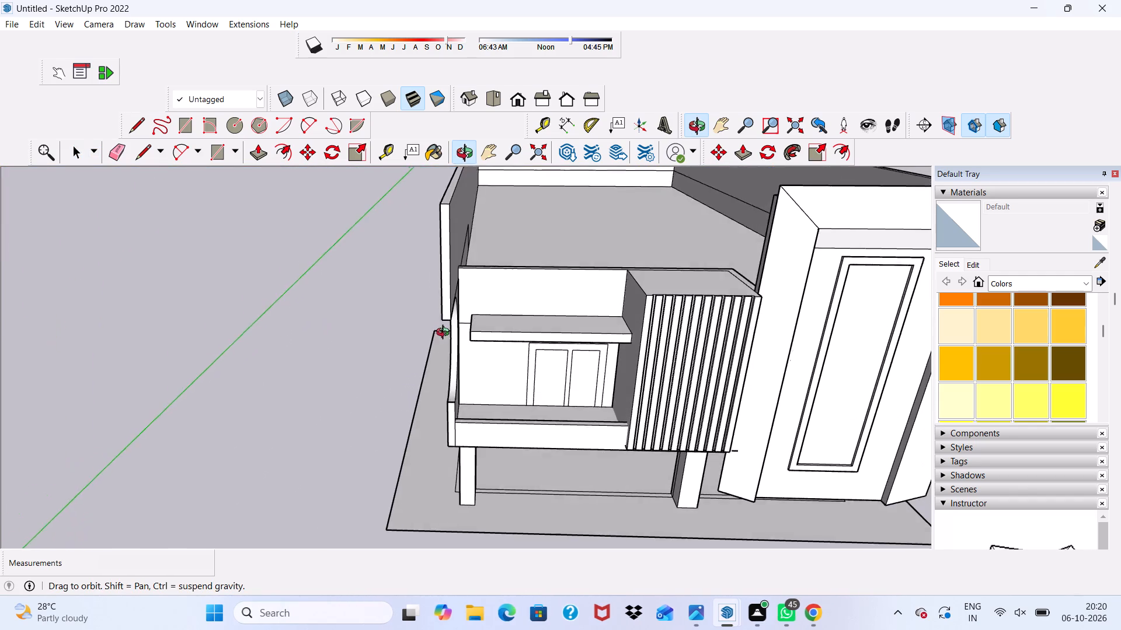
middle_click_drag(445, 334, 594, 288)
scroll(594, 288, "up", 3)
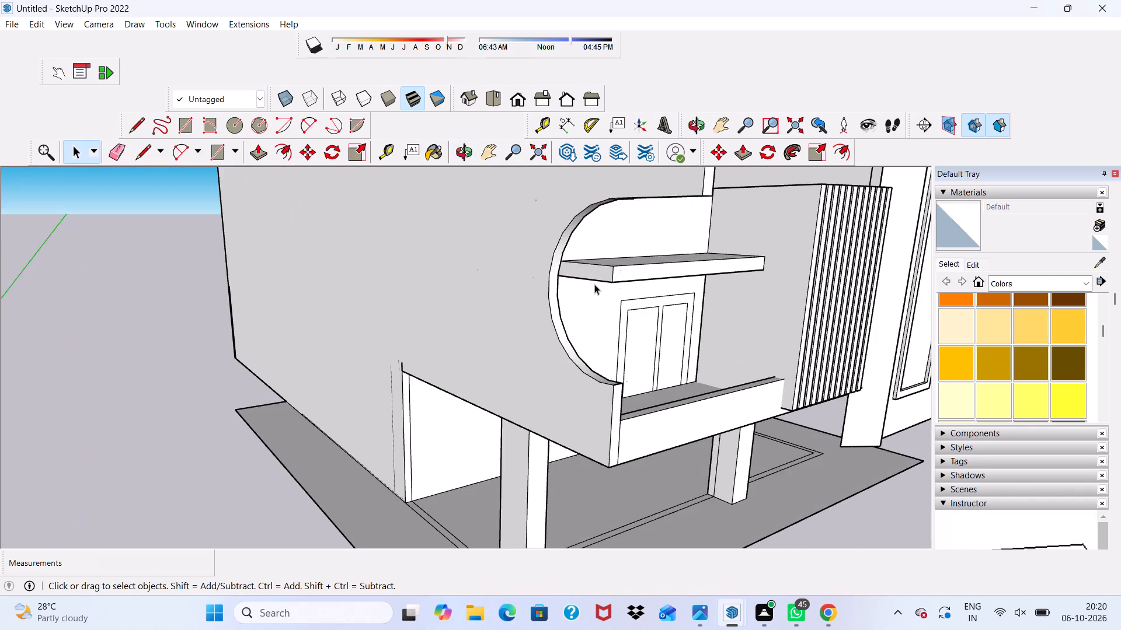
Push the top face of the side wall with the curved opening down 1' 3 3/16".
scroll(594, 284, "up", 3)
scroll(594, 283, "down", 9)
scroll(615, 278, "up", 2)
scroll(615, 271, "down", 3)
middle_click_drag(612, 272, 465, 384)
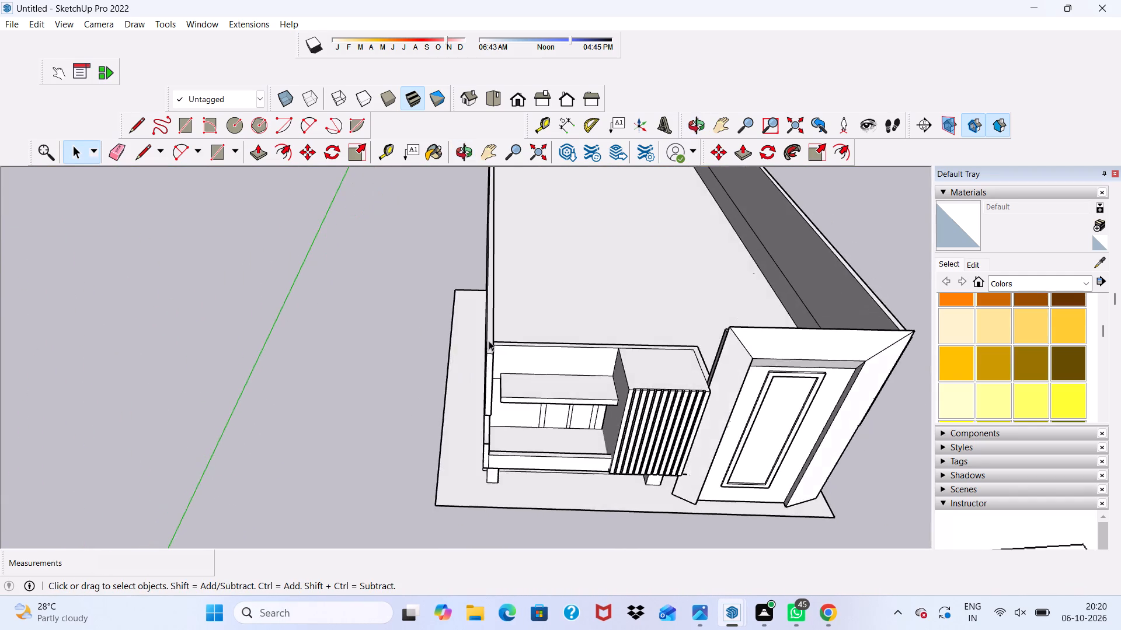
scroll(492, 332, "up", 6)
left_click(490, 355)
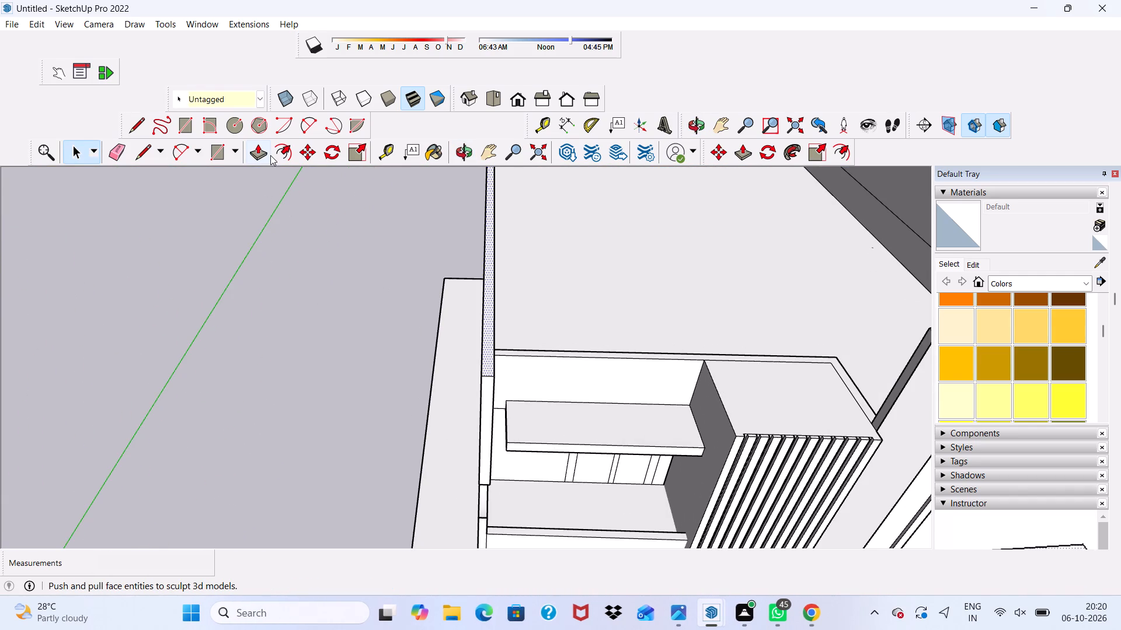
left_click(262, 154)
left_click_drag(486, 346, 486, 348)
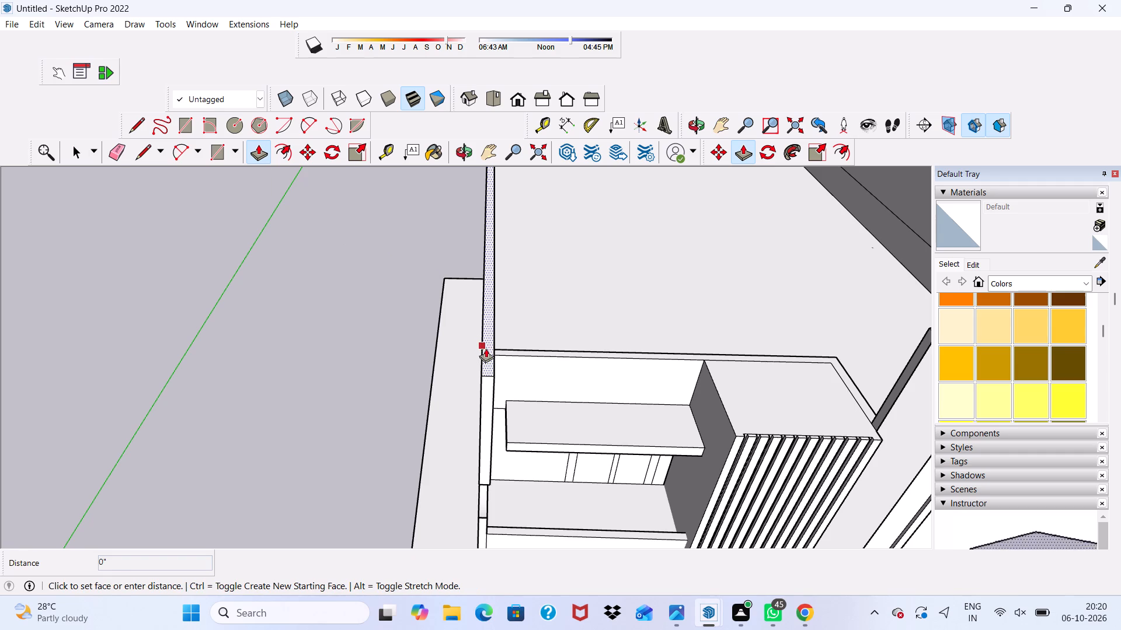
left_click_drag(486, 348, 484, 362)
middle_click_drag(466, 435, 558, 327)
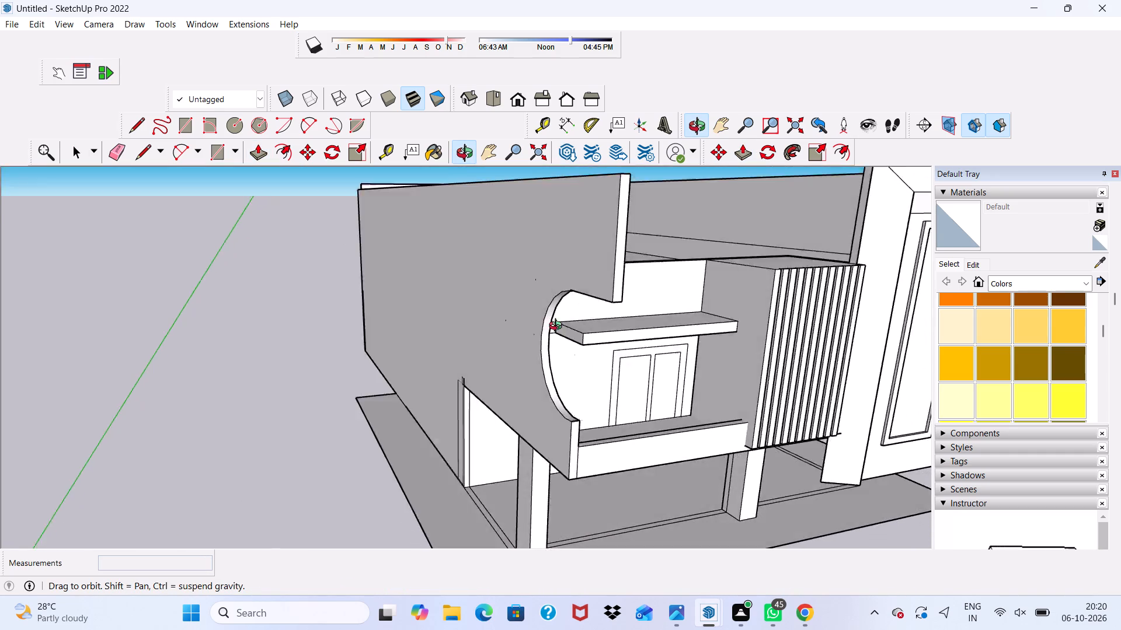
middle_click_drag(558, 327, 634, 298)
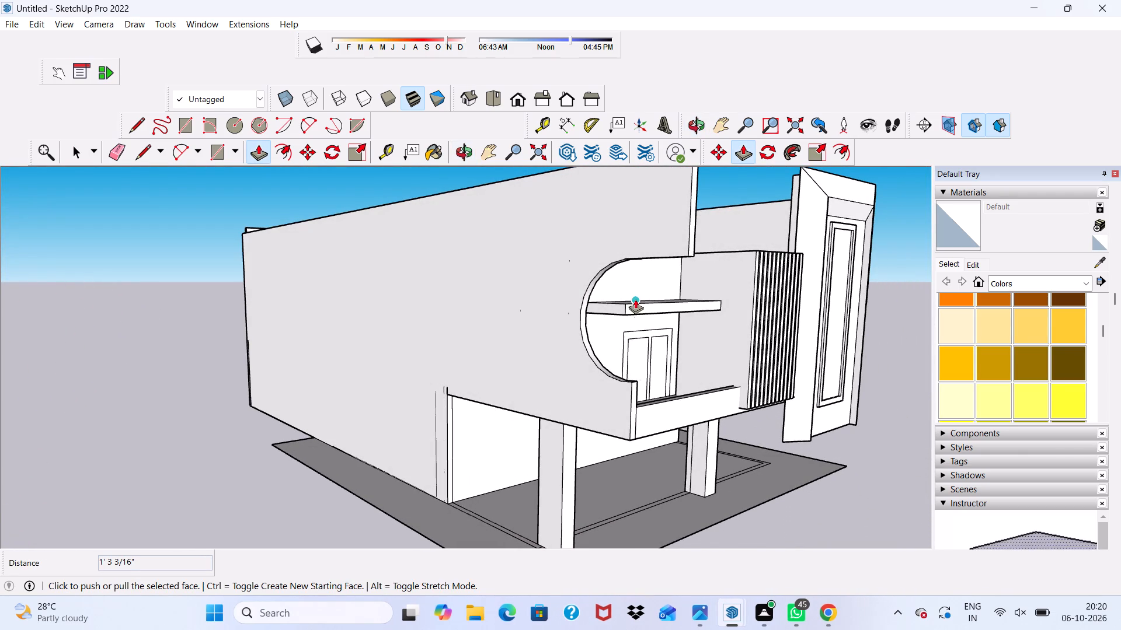
scroll(617, 267, "up", 2)
scroll(624, 324, "down", 3)
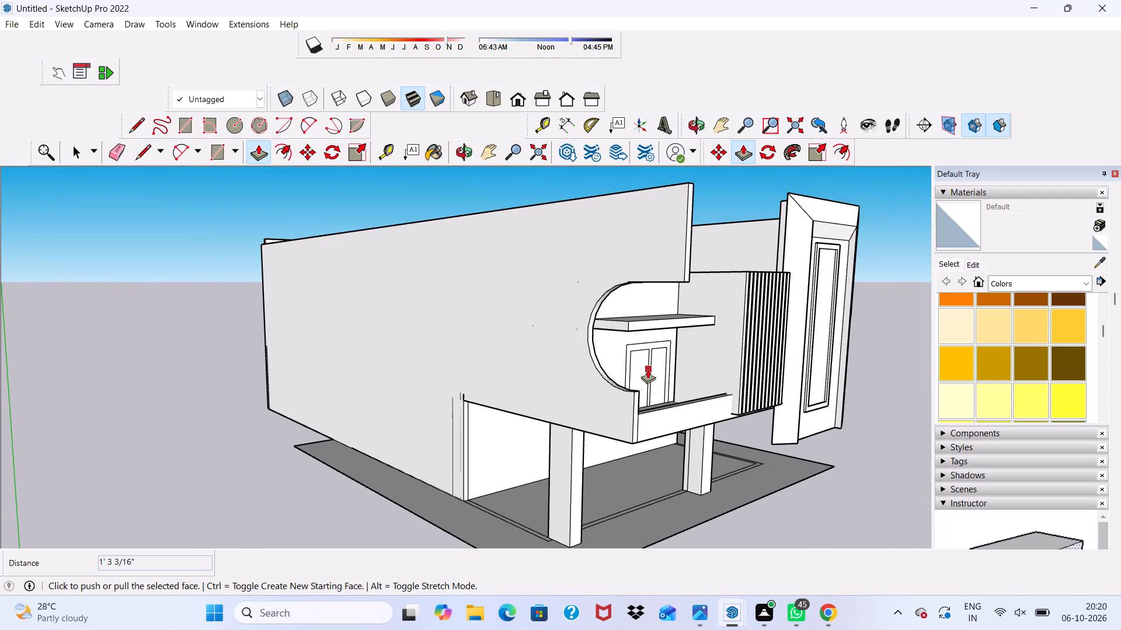
key("space")
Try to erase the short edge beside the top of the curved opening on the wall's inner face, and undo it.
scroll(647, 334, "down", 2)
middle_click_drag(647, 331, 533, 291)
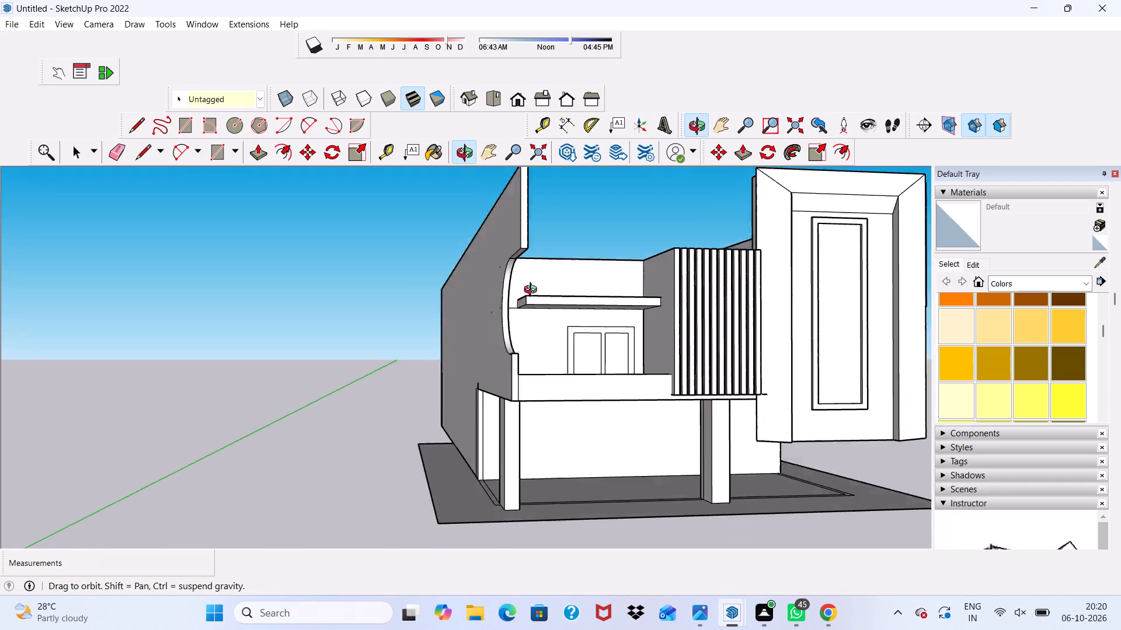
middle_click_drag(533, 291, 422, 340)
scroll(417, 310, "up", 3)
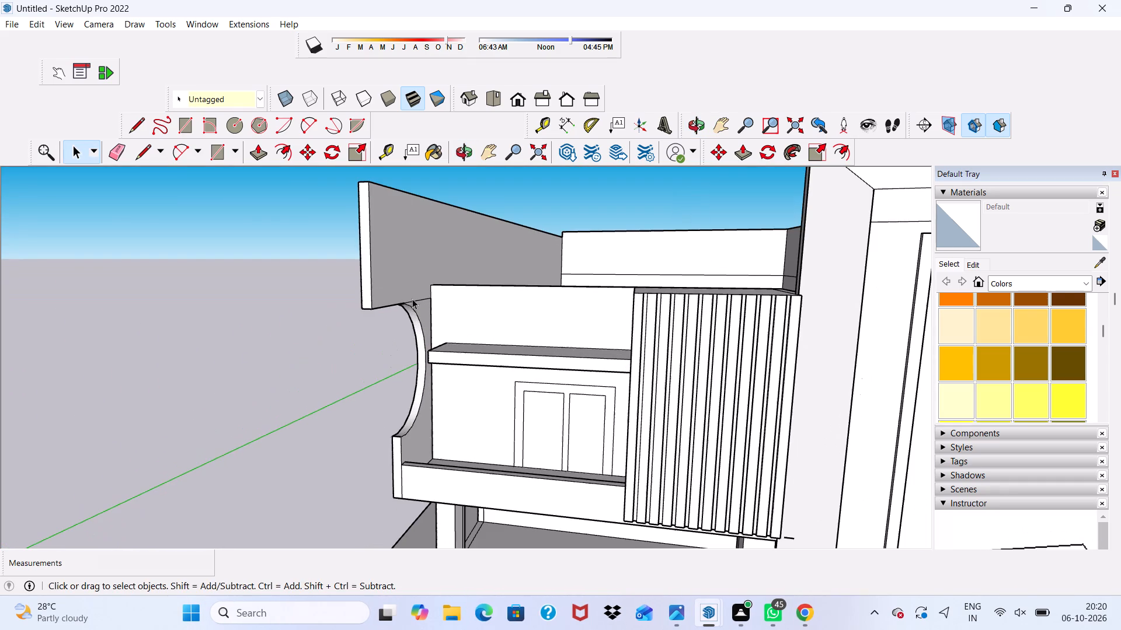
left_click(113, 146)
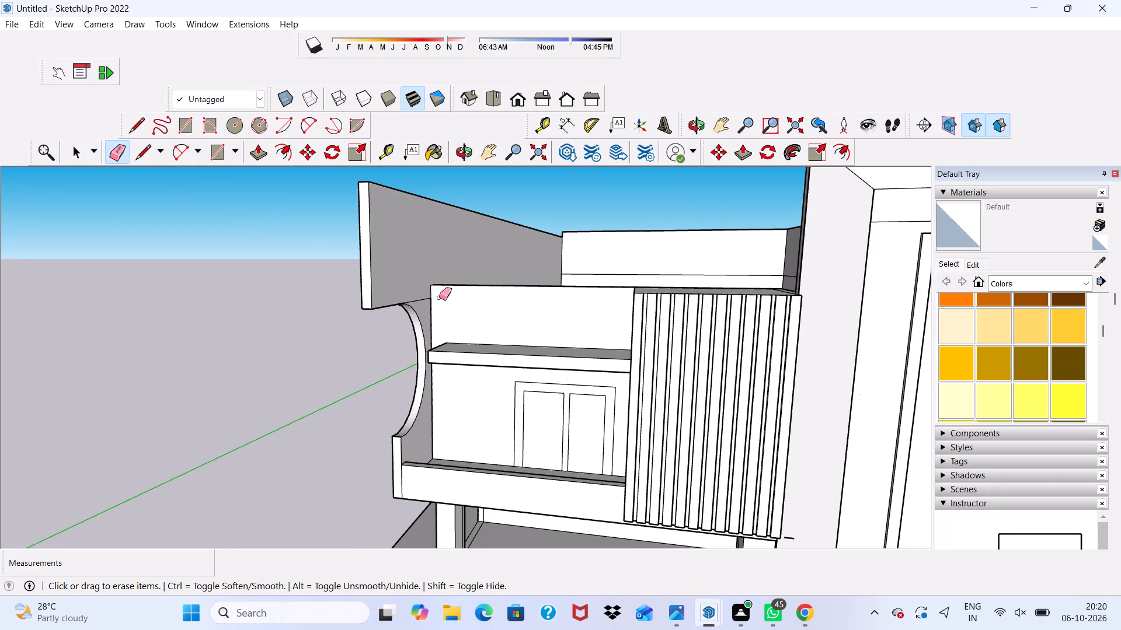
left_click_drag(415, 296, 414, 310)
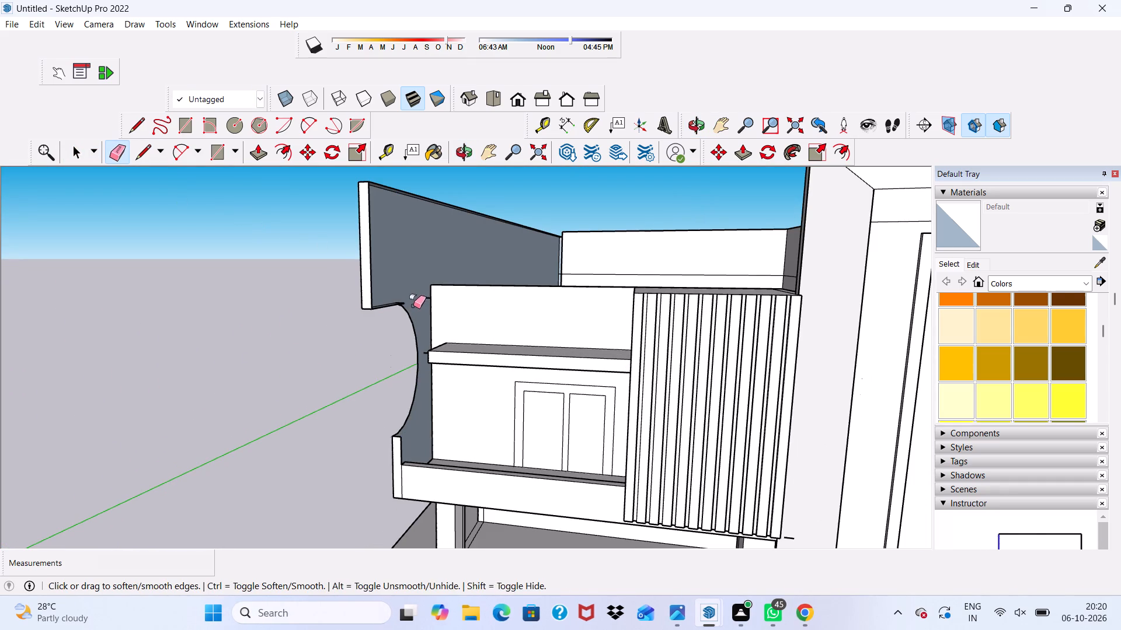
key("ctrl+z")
Erase the leftover diagonal and short vertical edges on the side wall's inner face behind the balcony's back wall.
scroll(413, 270, "up", 5)
left_click_drag(426, 315, 426, 324)
scroll(426, 309, "down", 5)
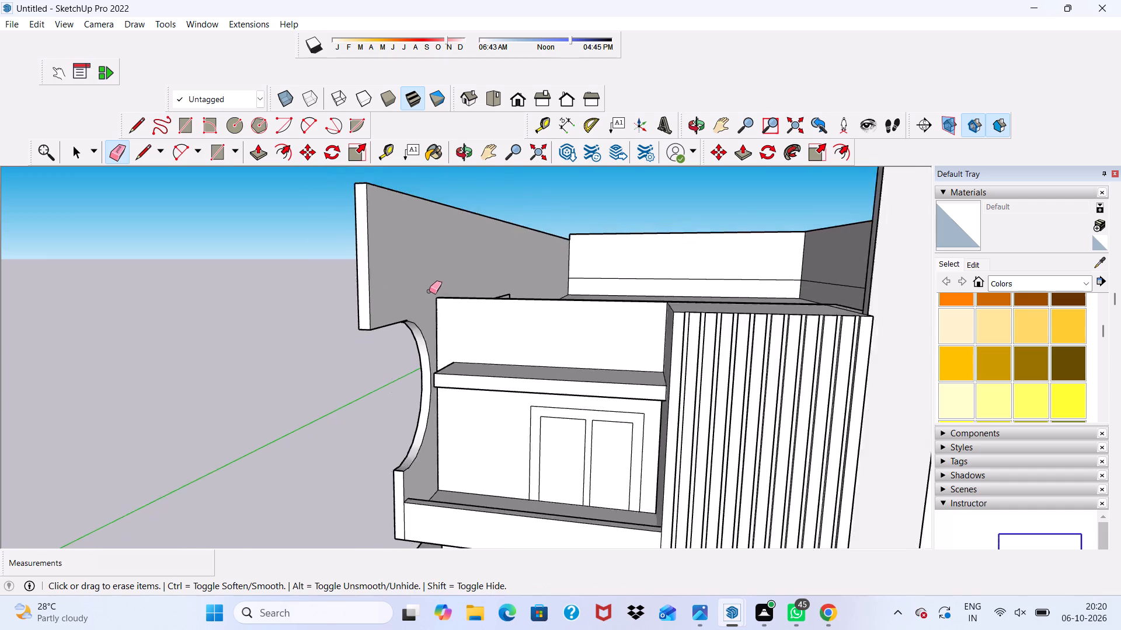
middle_click_drag(434, 289, 412, 355)
scroll(558, 250, "up", 4)
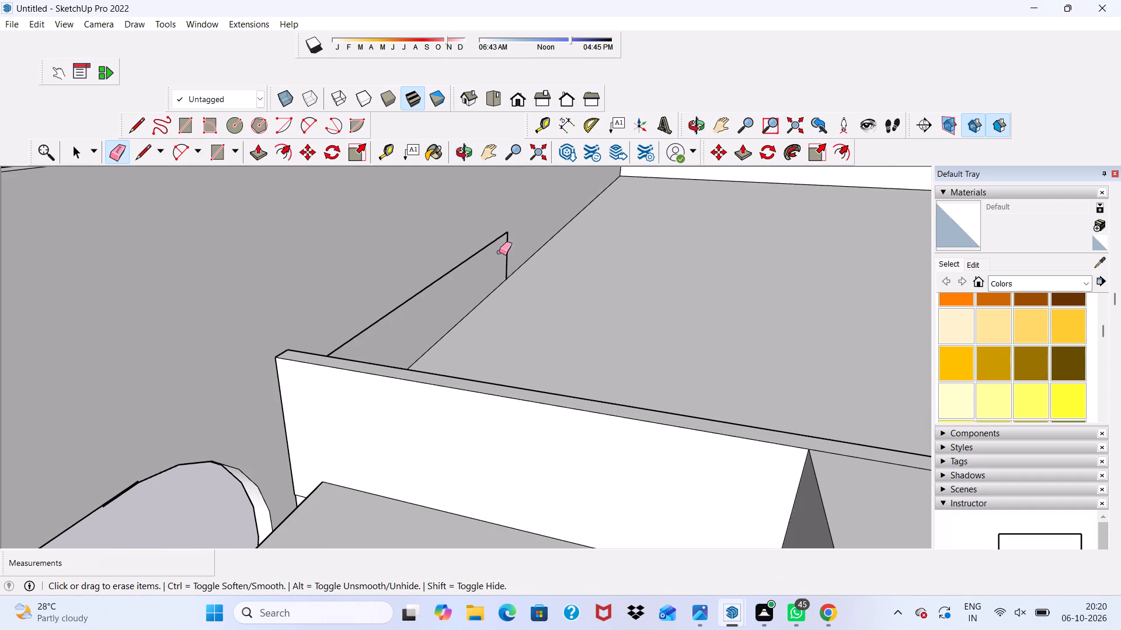
left_click_drag(489, 246, 489, 257)
left_click_drag(492, 253, 523, 246)
left_click_drag(503, 247, 510, 243)
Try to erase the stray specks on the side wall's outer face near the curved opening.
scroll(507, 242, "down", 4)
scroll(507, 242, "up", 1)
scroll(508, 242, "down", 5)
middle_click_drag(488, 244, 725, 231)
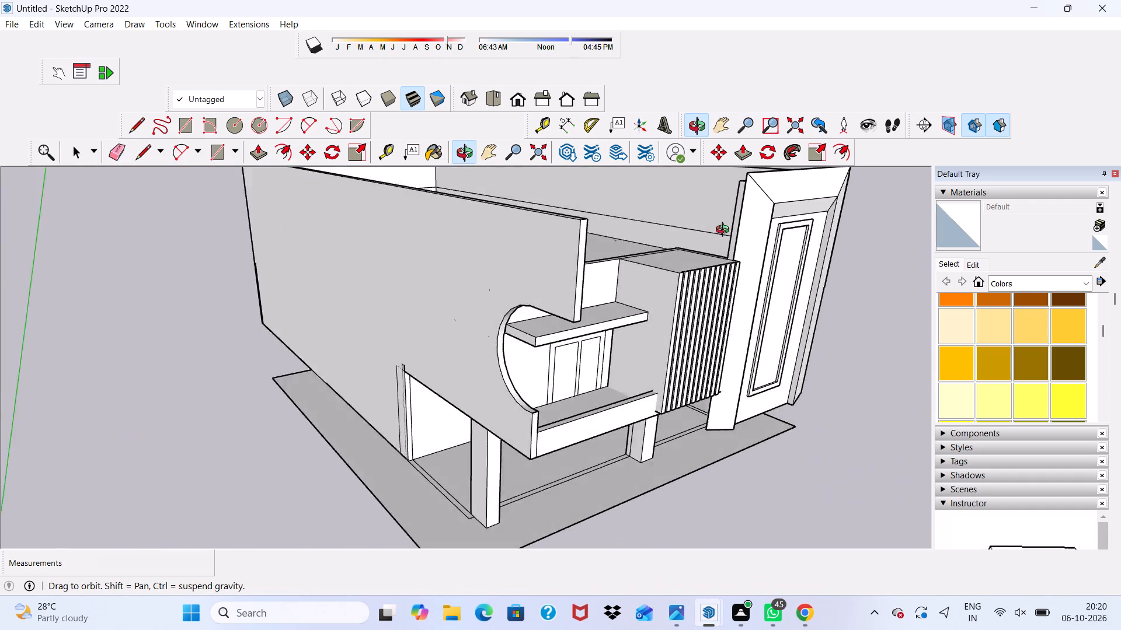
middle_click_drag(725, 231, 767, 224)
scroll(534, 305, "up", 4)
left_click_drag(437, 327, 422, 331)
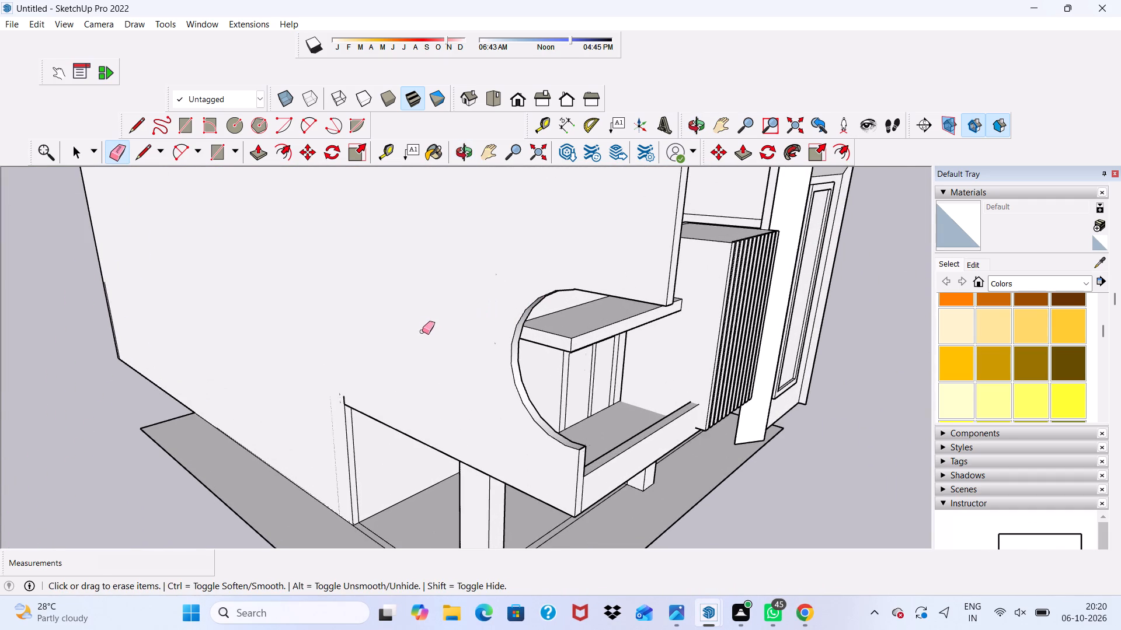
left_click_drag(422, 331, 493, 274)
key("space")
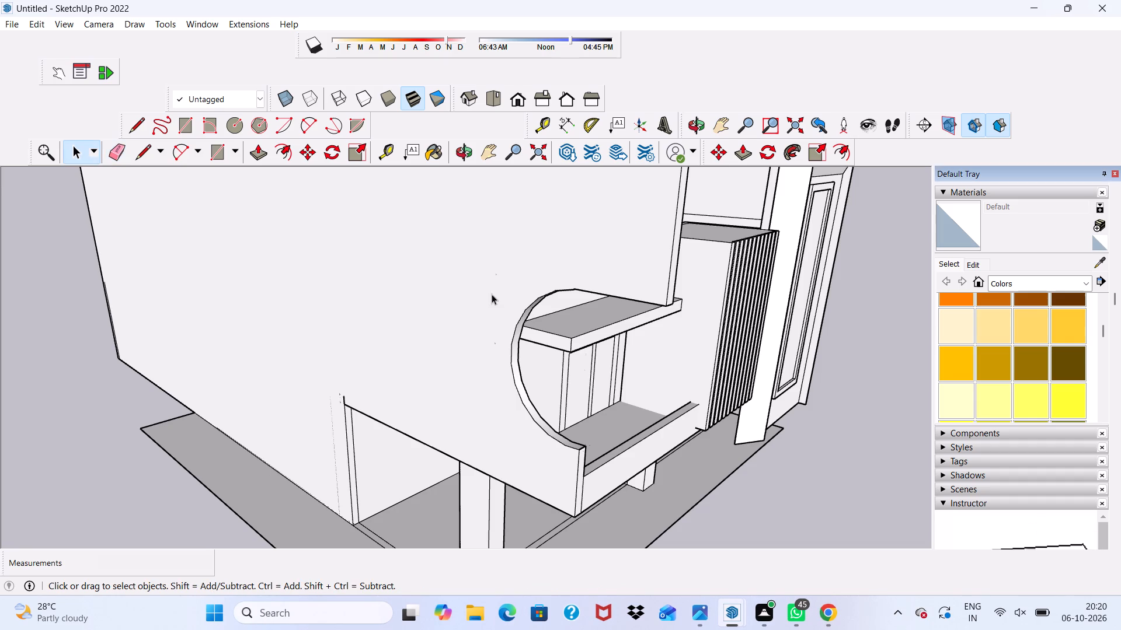
Draw a full-height vertical strip about 1' 3/8" by 24' 5 11/16" on the side wall's outer face beside the curved opening.
scroll(462, 295, "down", 4)
middle_click_drag(386, 306, 486, 300)
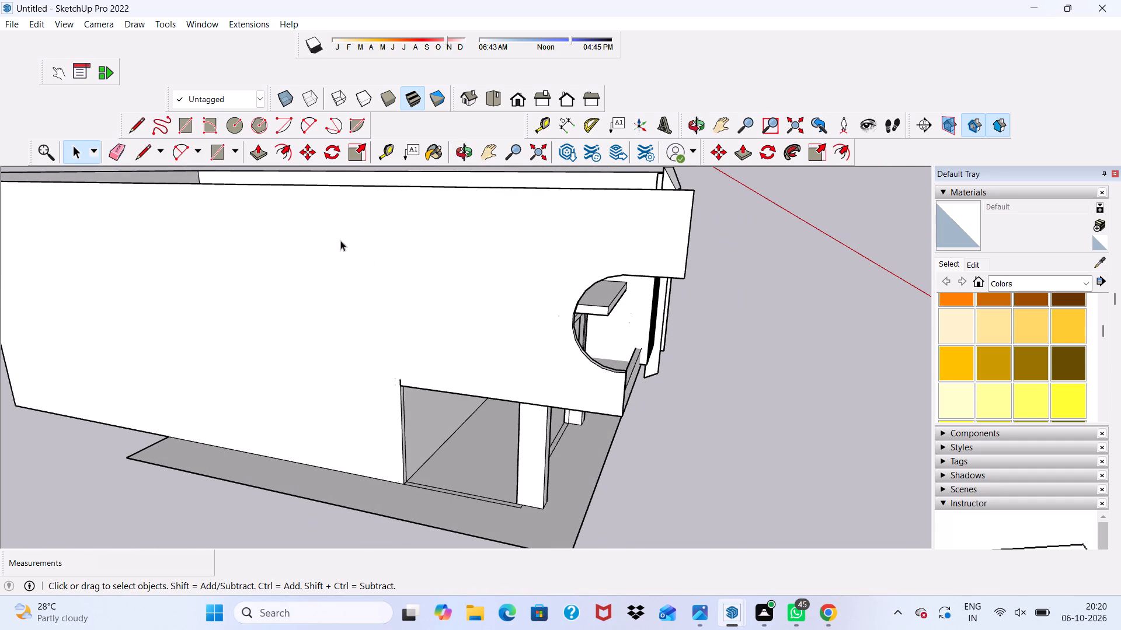
left_click(192, 129)
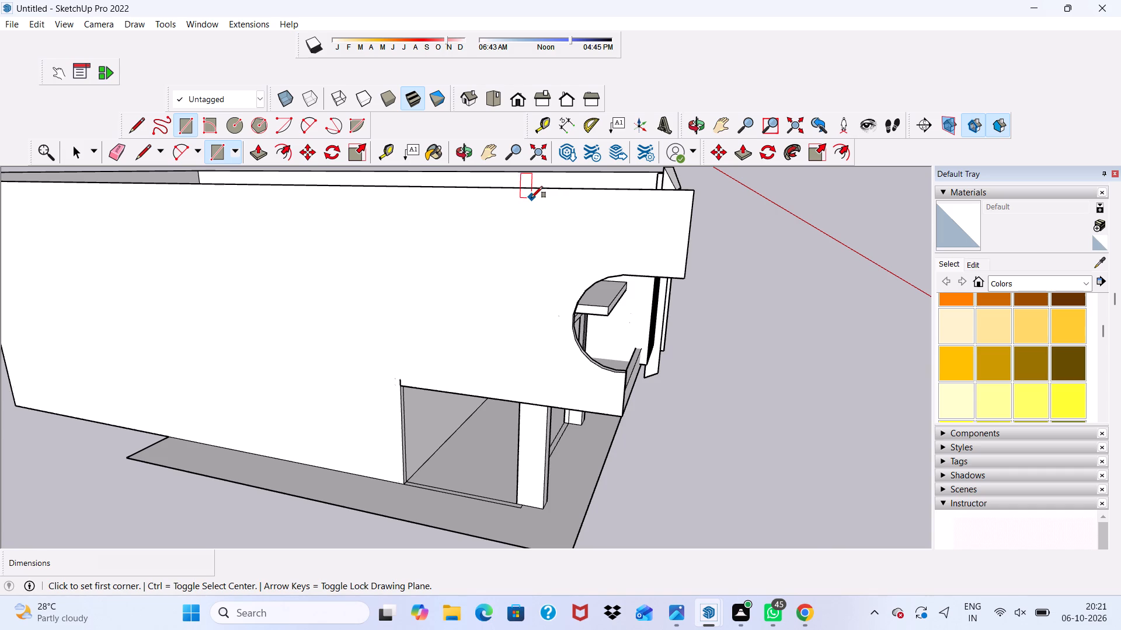
left_click(531, 189)
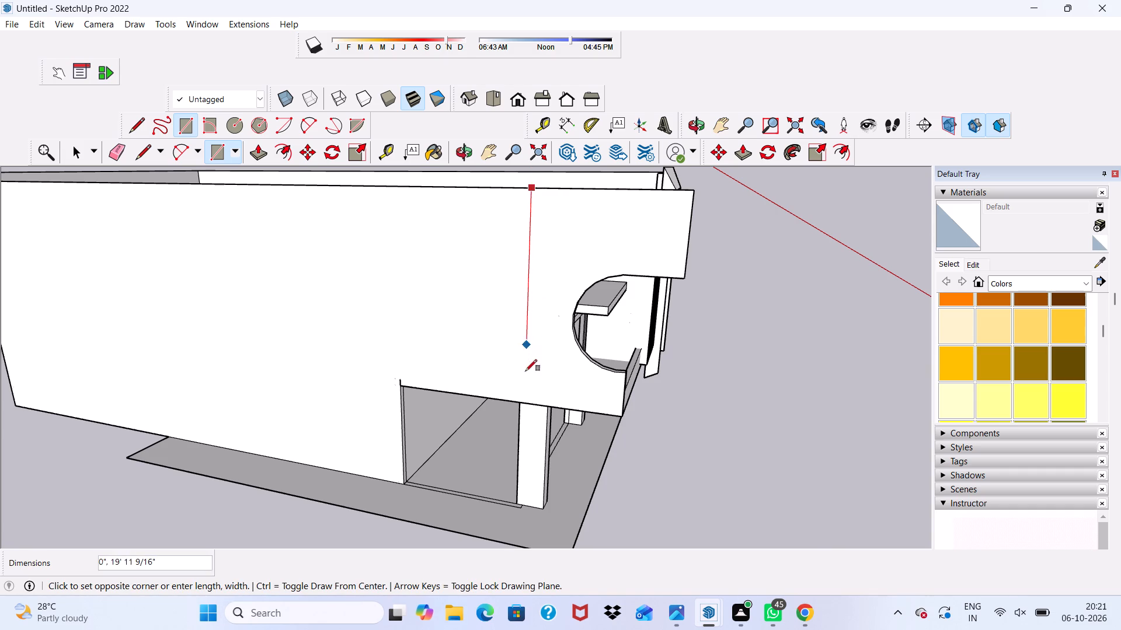
left_click(534, 400)
key("space")
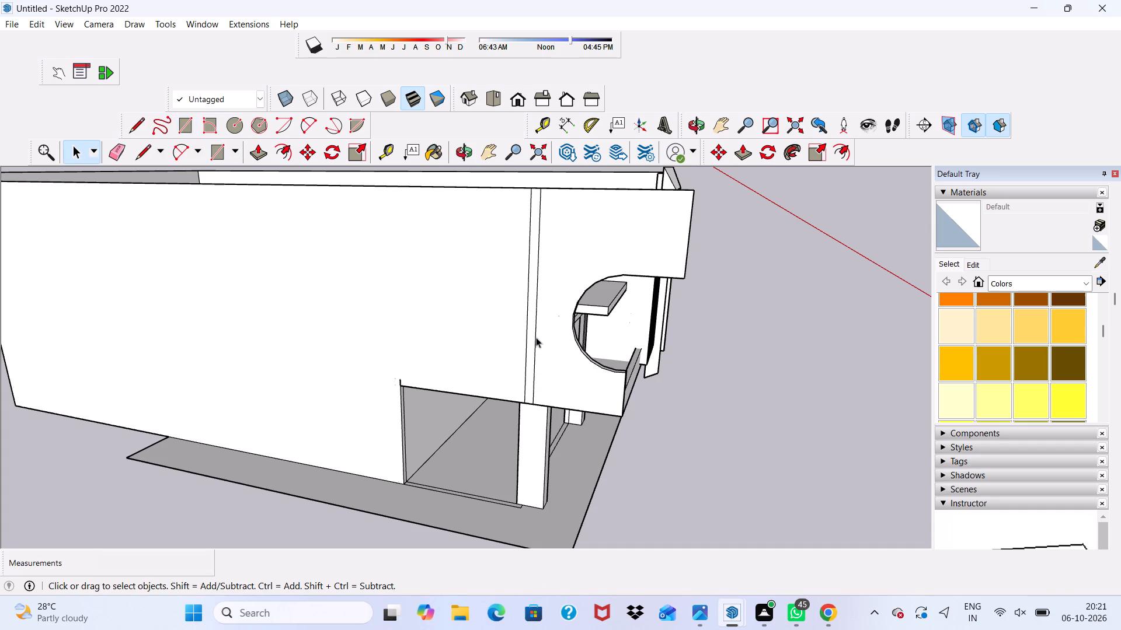
Push/Pull the vertical strip 3" outward from the side wall.
left_click(530, 339)
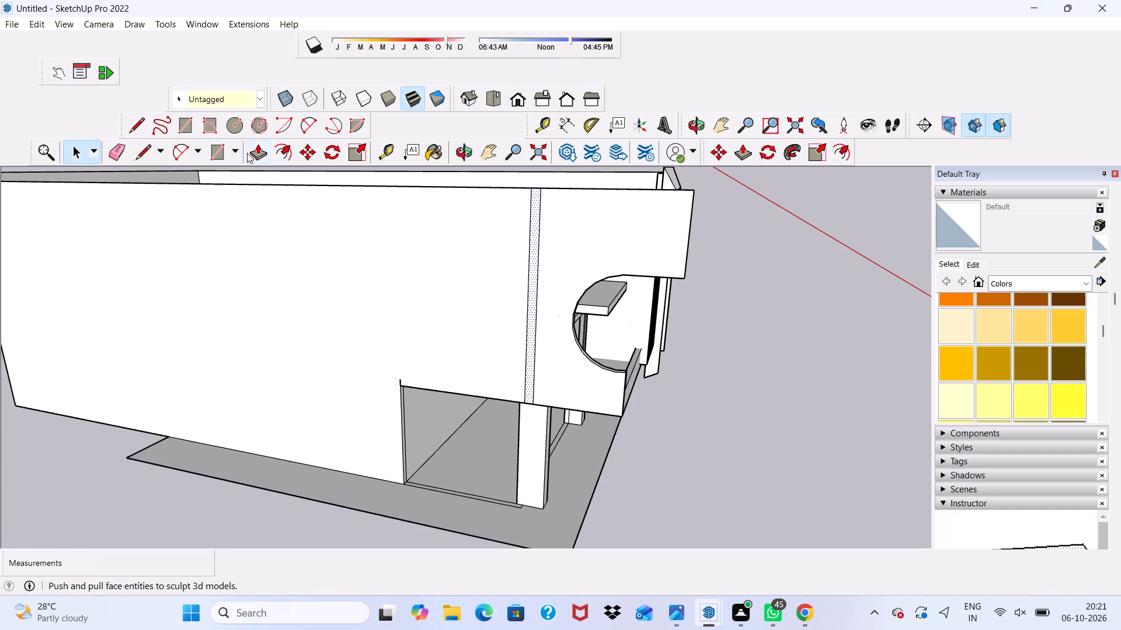
left_click(250, 150)
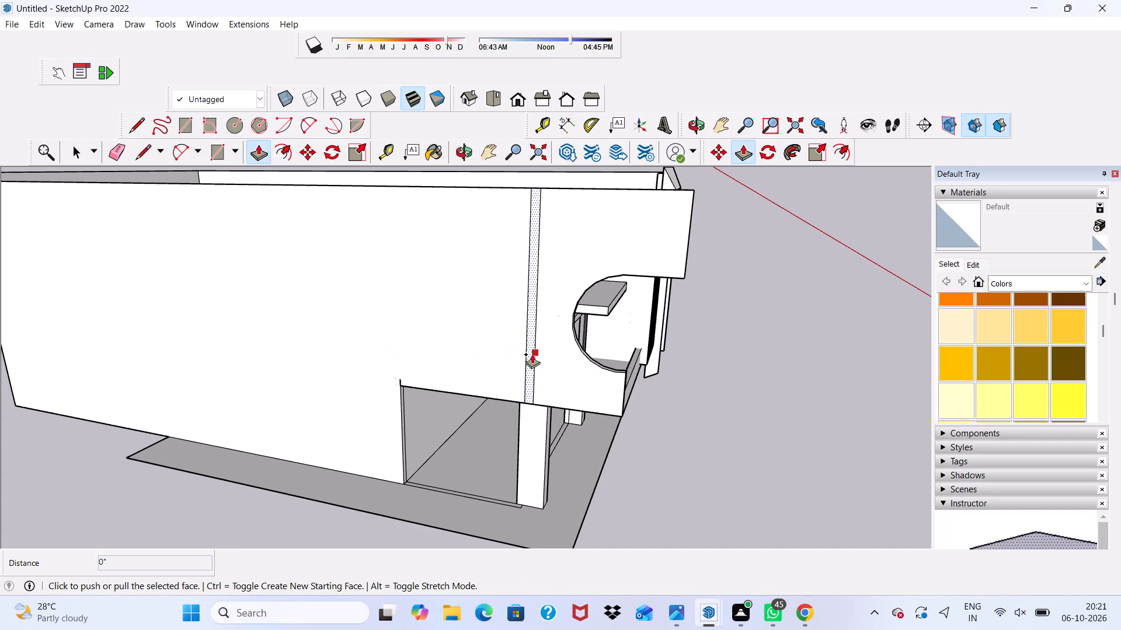
left_click(532, 354)
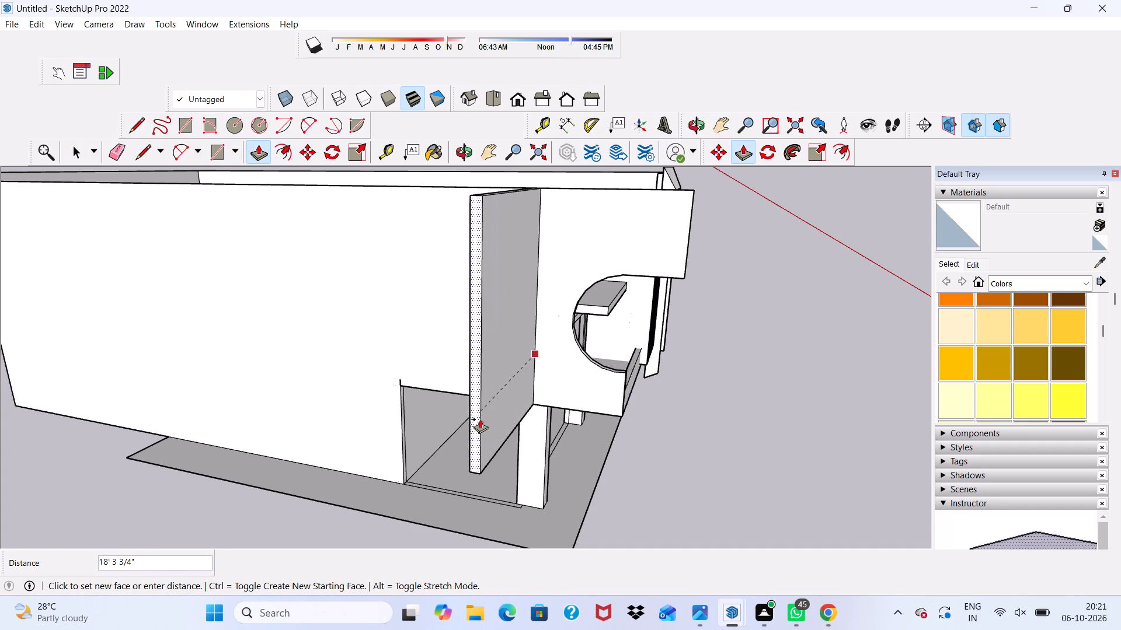
key("3")
key("shift+quotedbl")
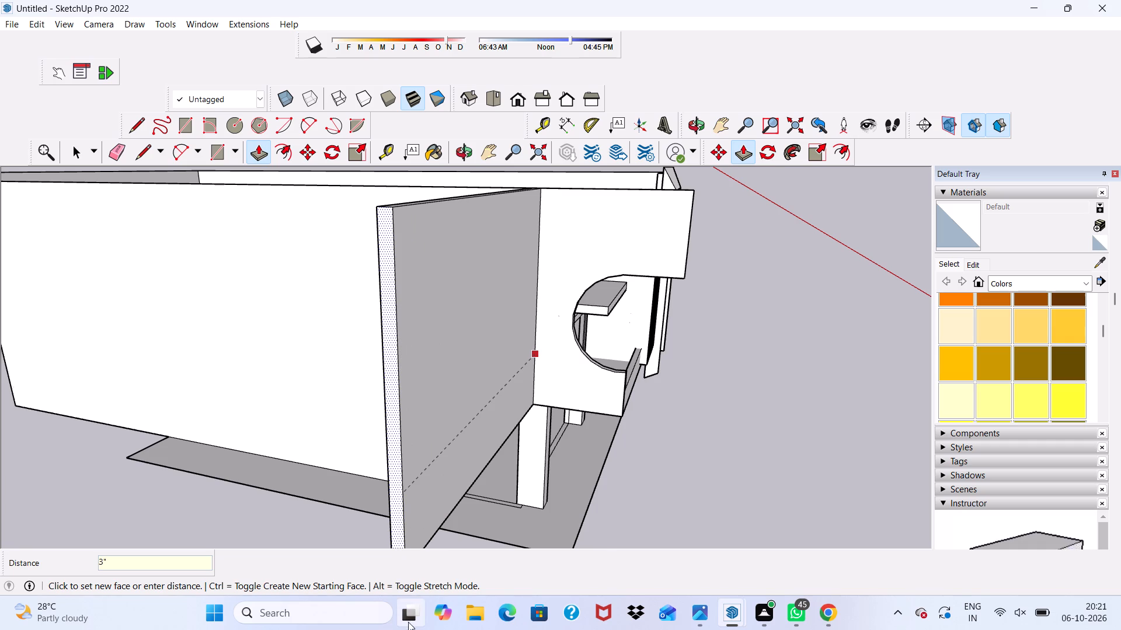
key("Return")
scroll(384, 403, "up", 3)
scroll(377, 473, "down", 6)
scroll(410, 400, "up", 1)
middle_click_drag(502, 341, 412, 394)
scroll(440, 370, "up", 5)
key("space")
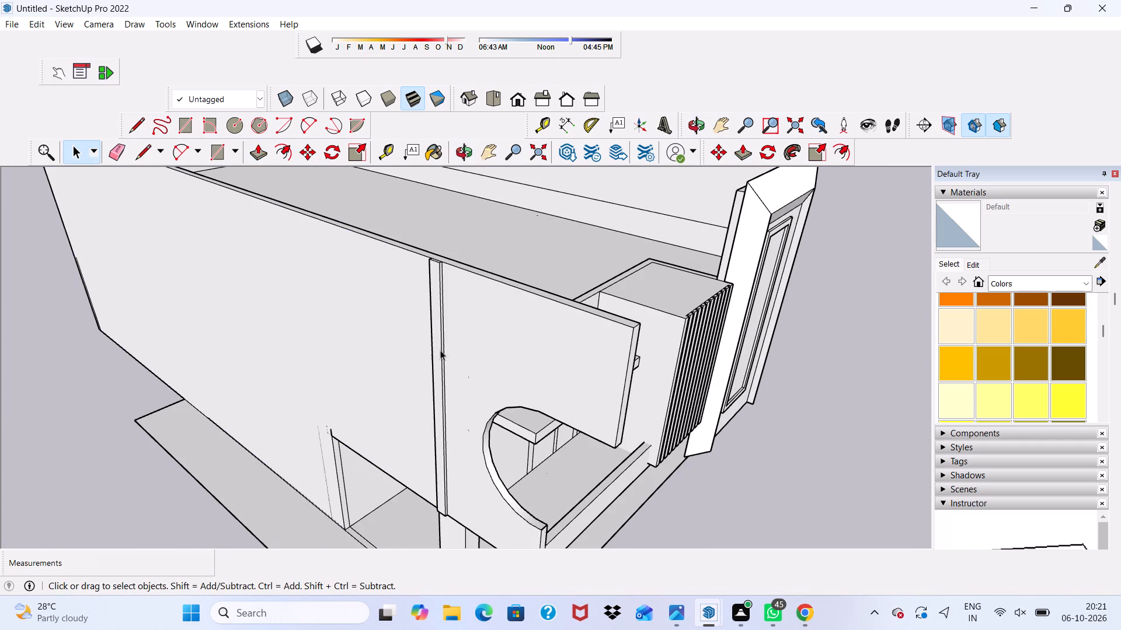
Examine the raised strip and the rest of the side wall's outer face from above and from the side.
scroll(429, 337, "up", 2)
scroll(417, 330, "down", 1)
middle_click_drag(427, 330, 549, 297)
scroll(428, 277, "down", 6)
middle_click_drag(461, 312, 526, 314)
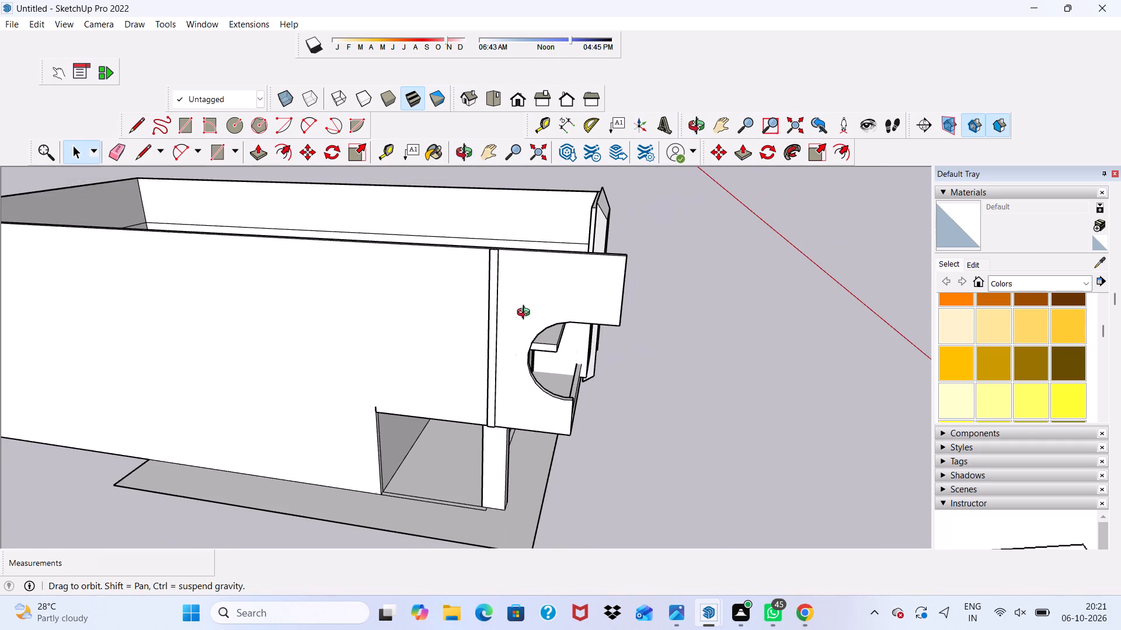
middle_click_drag(526, 314, 671, 246)
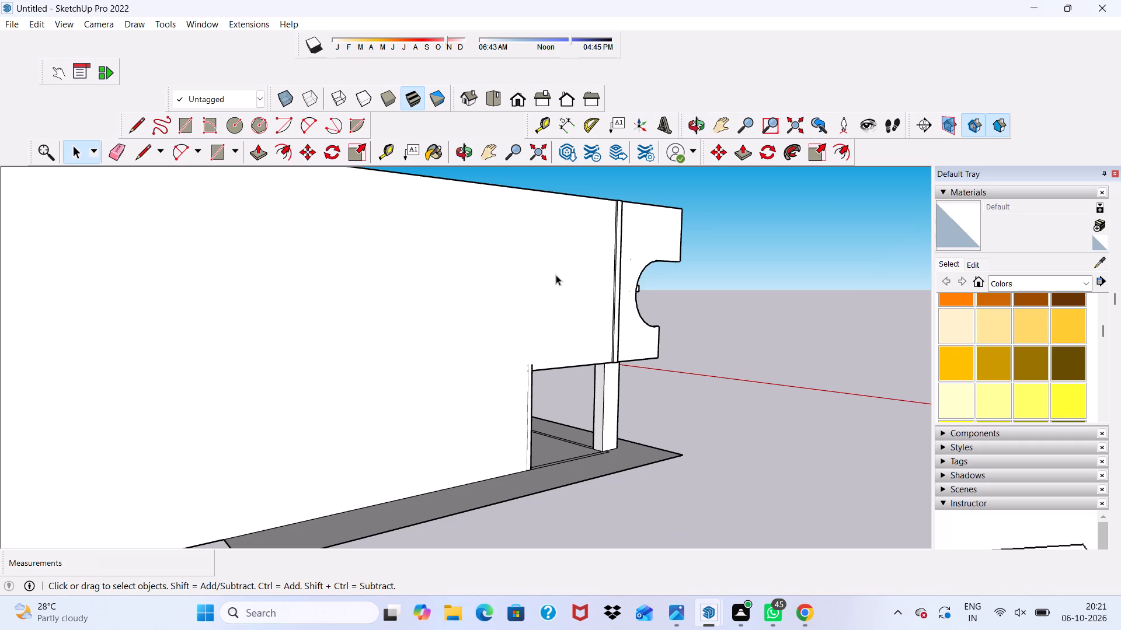
scroll(556, 275, "up", 1)
scroll(587, 257, "down", 2)
scroll(582, 260, "up", 3)
scroll(577, 262, "down", 3)
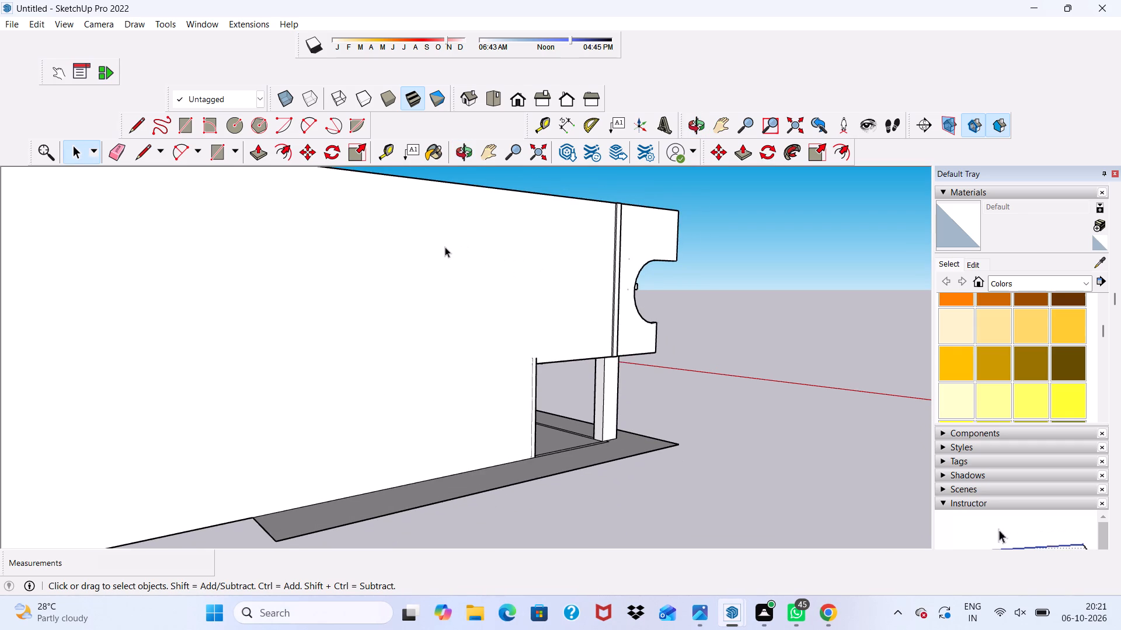
scroll(445, 248, "up", 1)
scroll(459, 272, "down", 4)
middle_click_drag(487, 294, 422, 272)
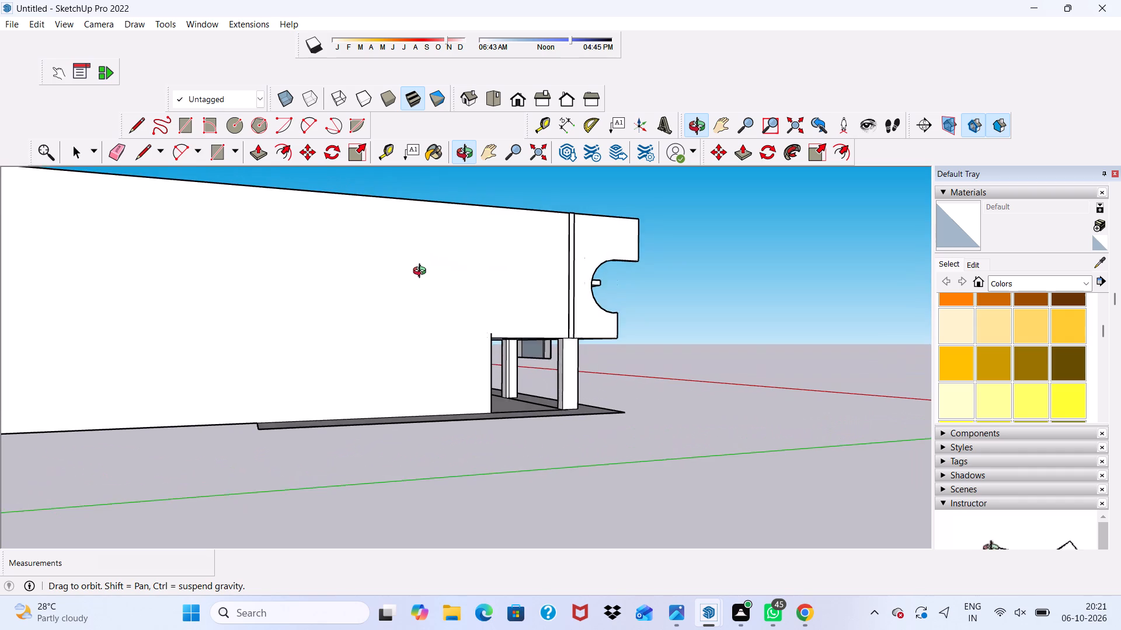
middle_click_drag(422, 272, 435, 281)
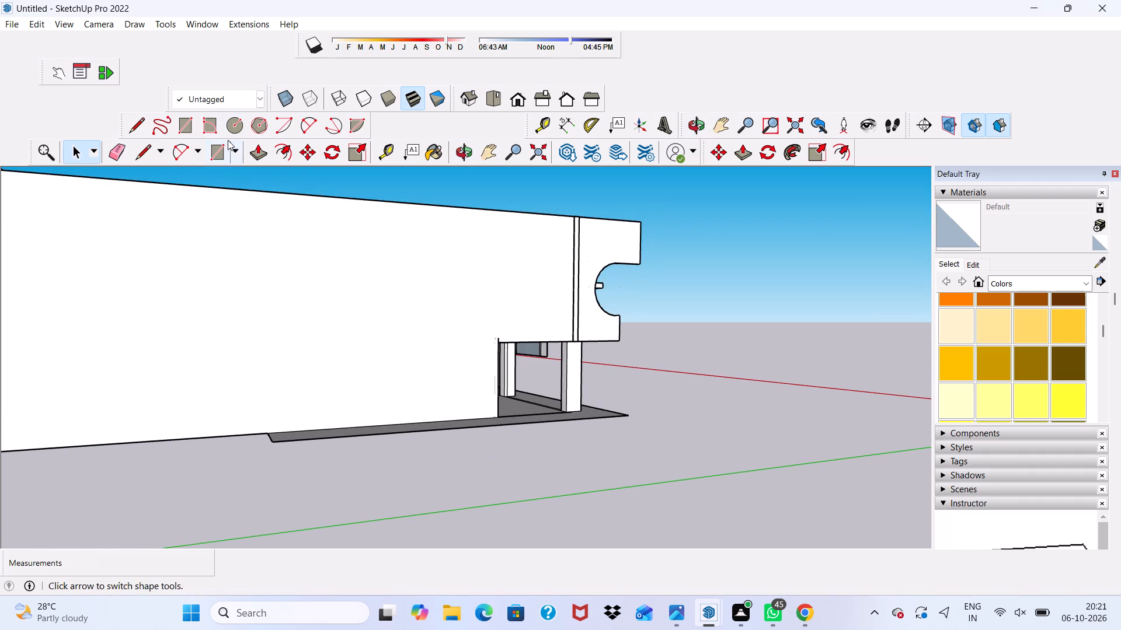
Draw a rectangle about 25' 6 1/2" by 24' 5 11/16" on the side wall, from its top edge to the raised strip's lower end.
left_click_drag(183, 126, 186, 135)
scroll(607, 235, "up", 3)
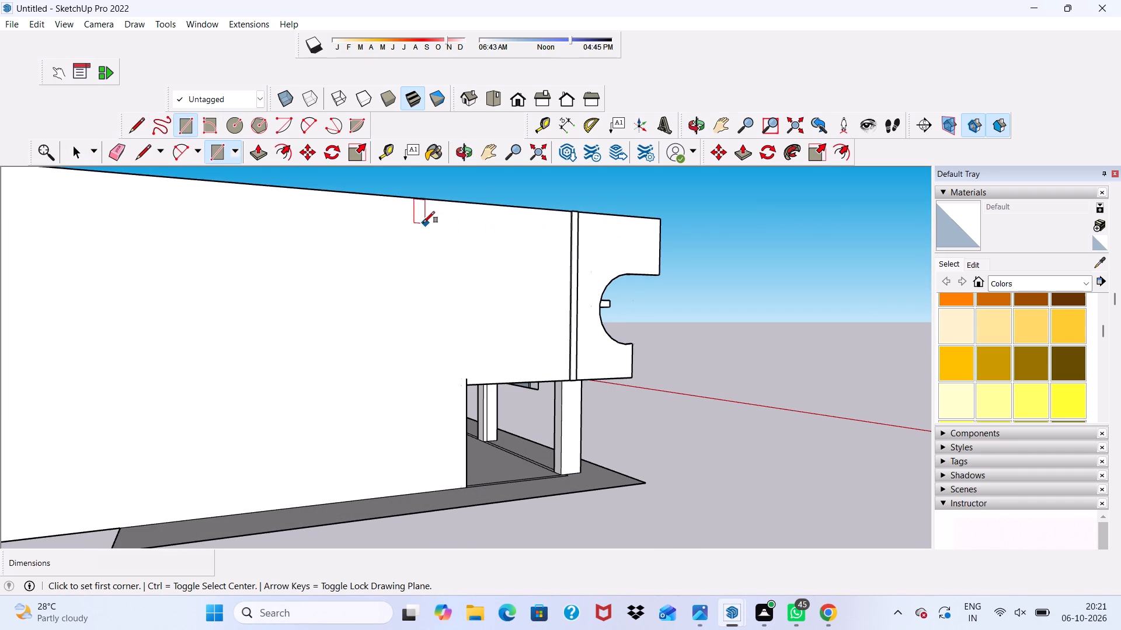
left_click_drag(401, 198, 400, 205)
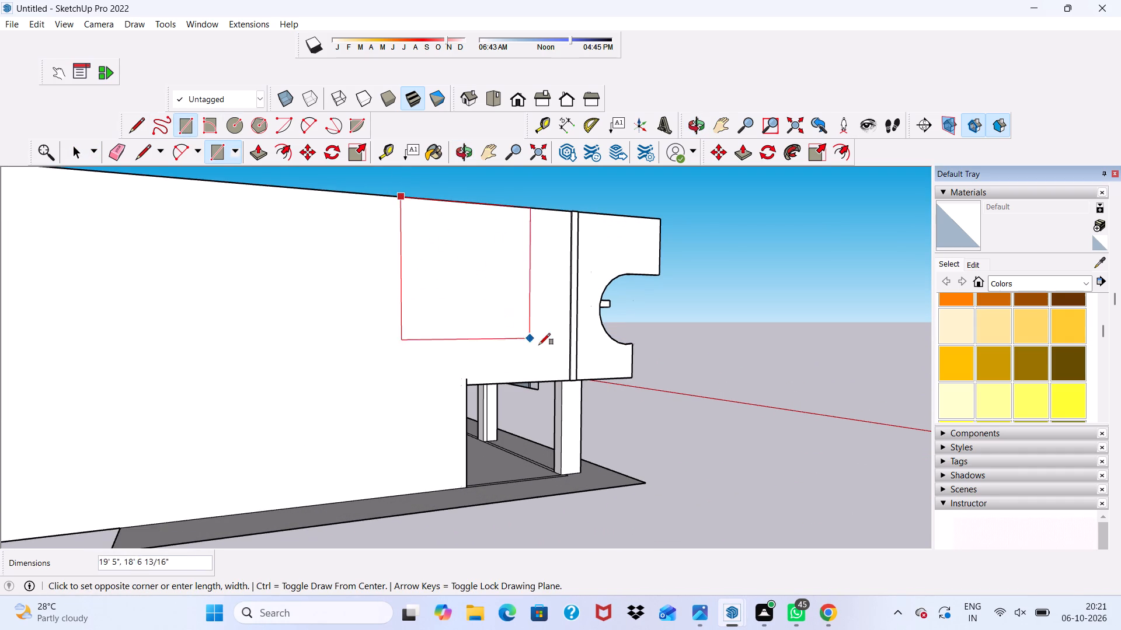
left_click(571, 380)
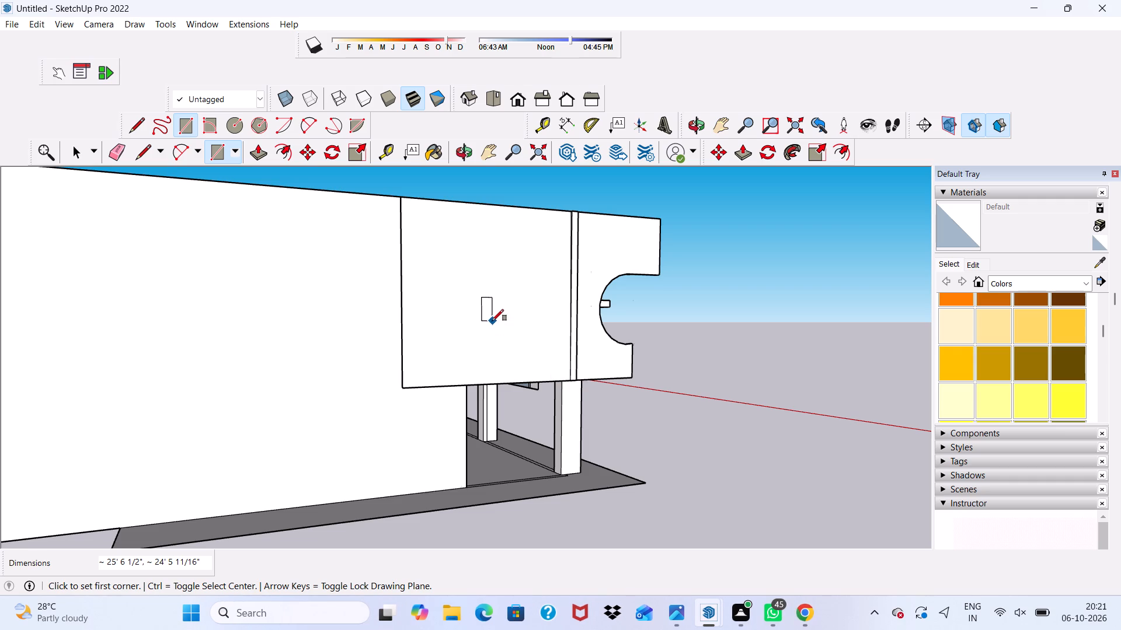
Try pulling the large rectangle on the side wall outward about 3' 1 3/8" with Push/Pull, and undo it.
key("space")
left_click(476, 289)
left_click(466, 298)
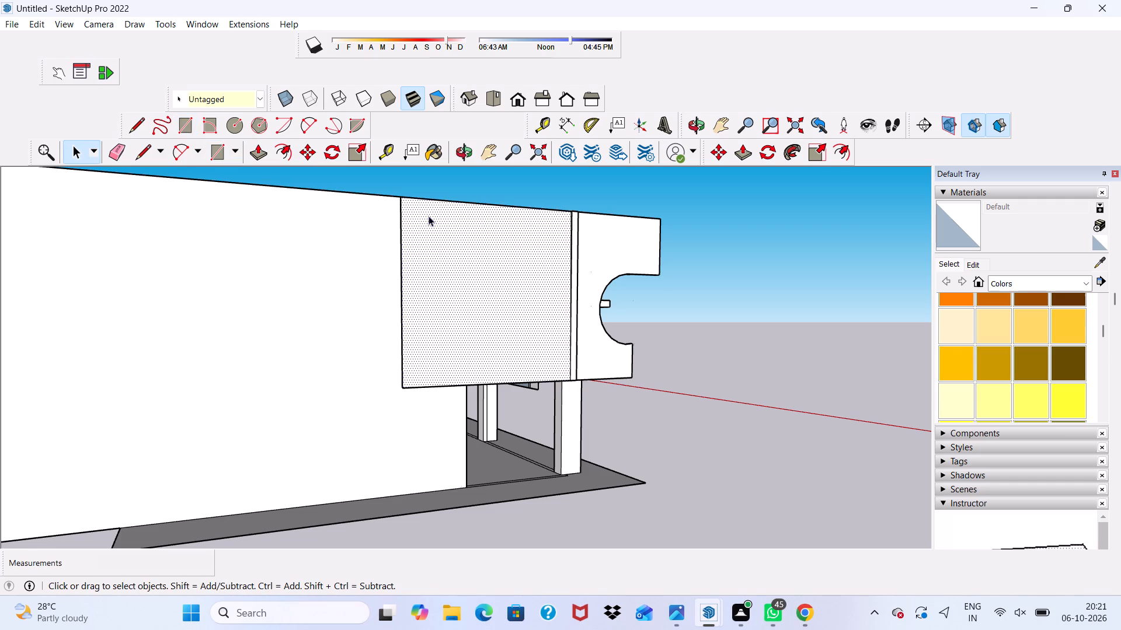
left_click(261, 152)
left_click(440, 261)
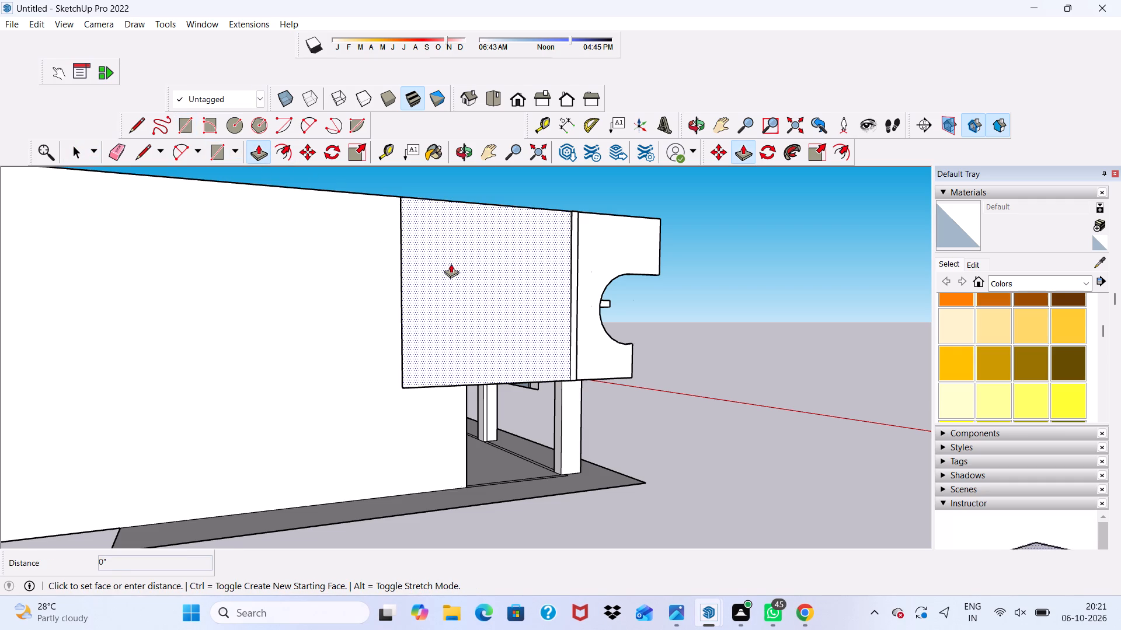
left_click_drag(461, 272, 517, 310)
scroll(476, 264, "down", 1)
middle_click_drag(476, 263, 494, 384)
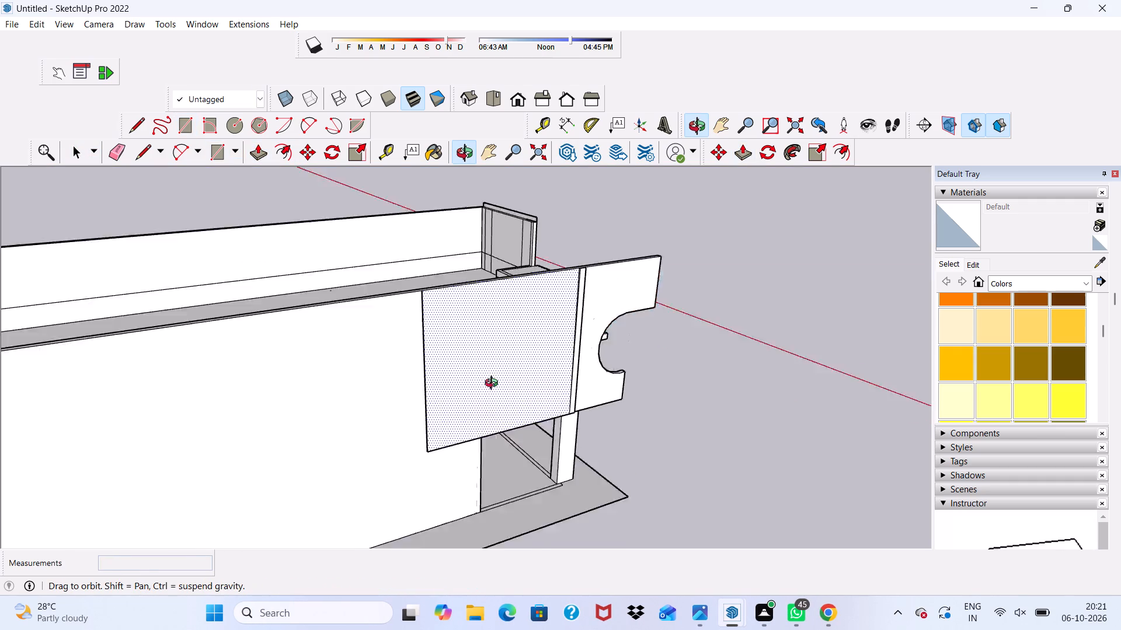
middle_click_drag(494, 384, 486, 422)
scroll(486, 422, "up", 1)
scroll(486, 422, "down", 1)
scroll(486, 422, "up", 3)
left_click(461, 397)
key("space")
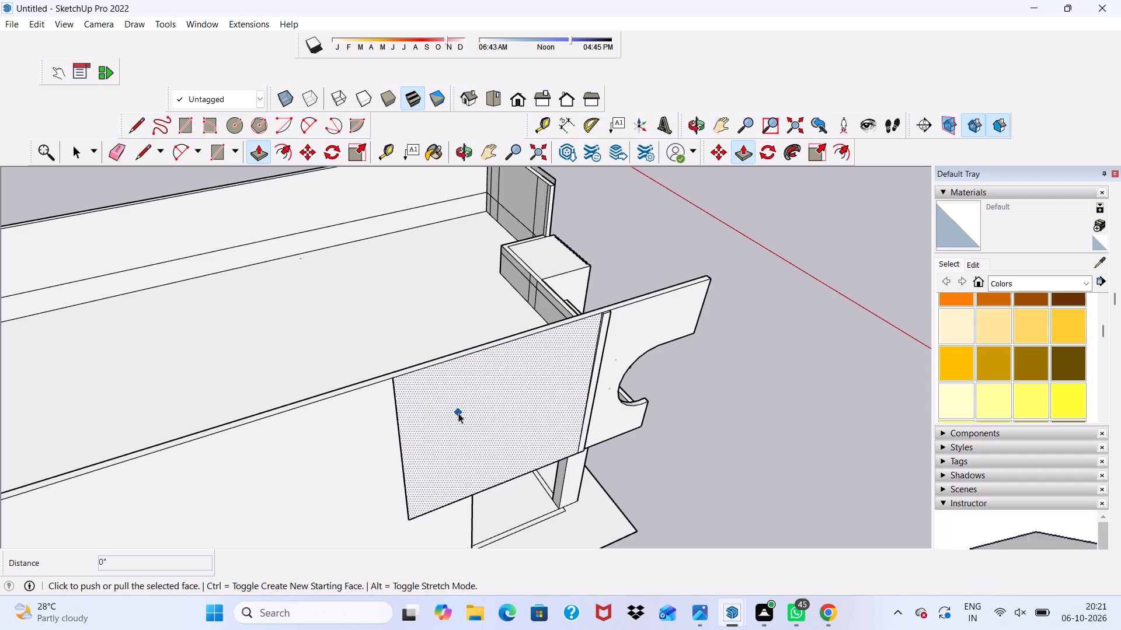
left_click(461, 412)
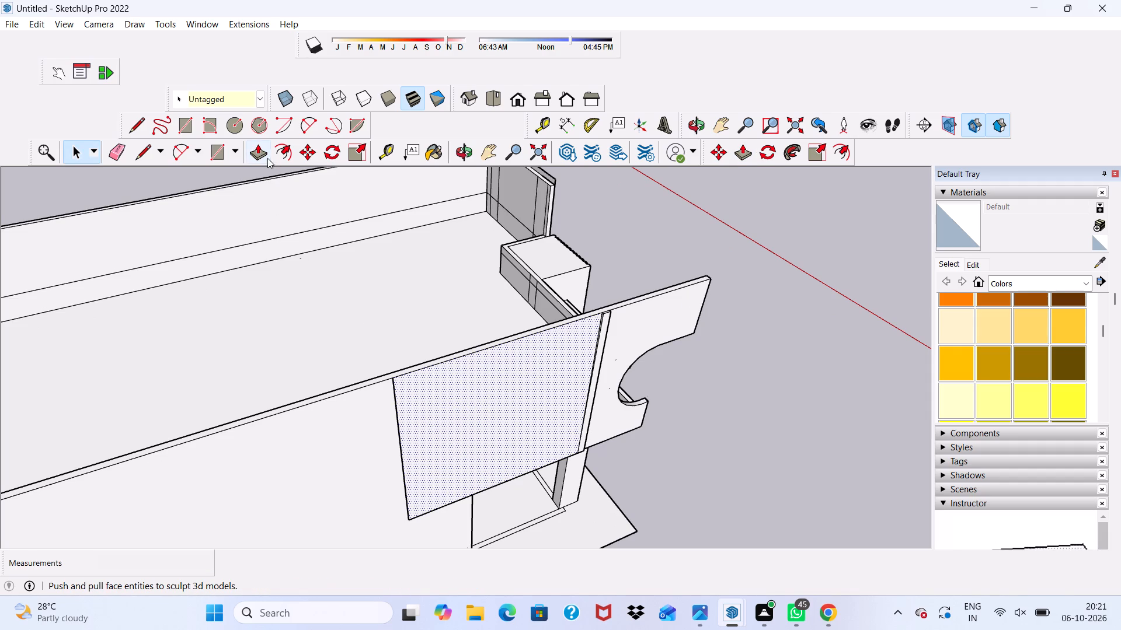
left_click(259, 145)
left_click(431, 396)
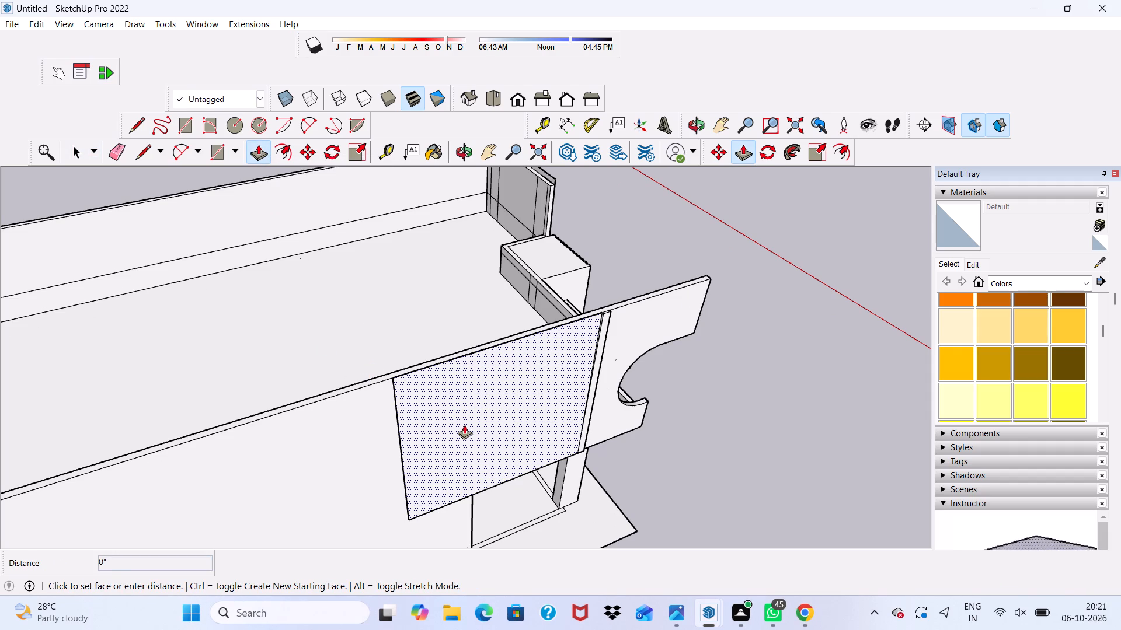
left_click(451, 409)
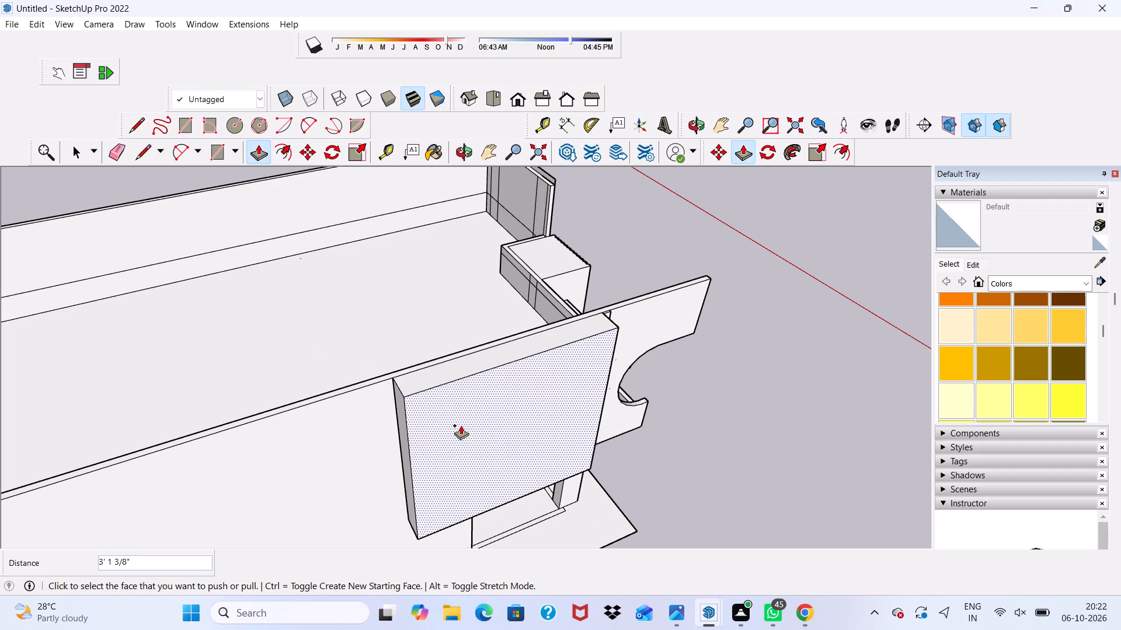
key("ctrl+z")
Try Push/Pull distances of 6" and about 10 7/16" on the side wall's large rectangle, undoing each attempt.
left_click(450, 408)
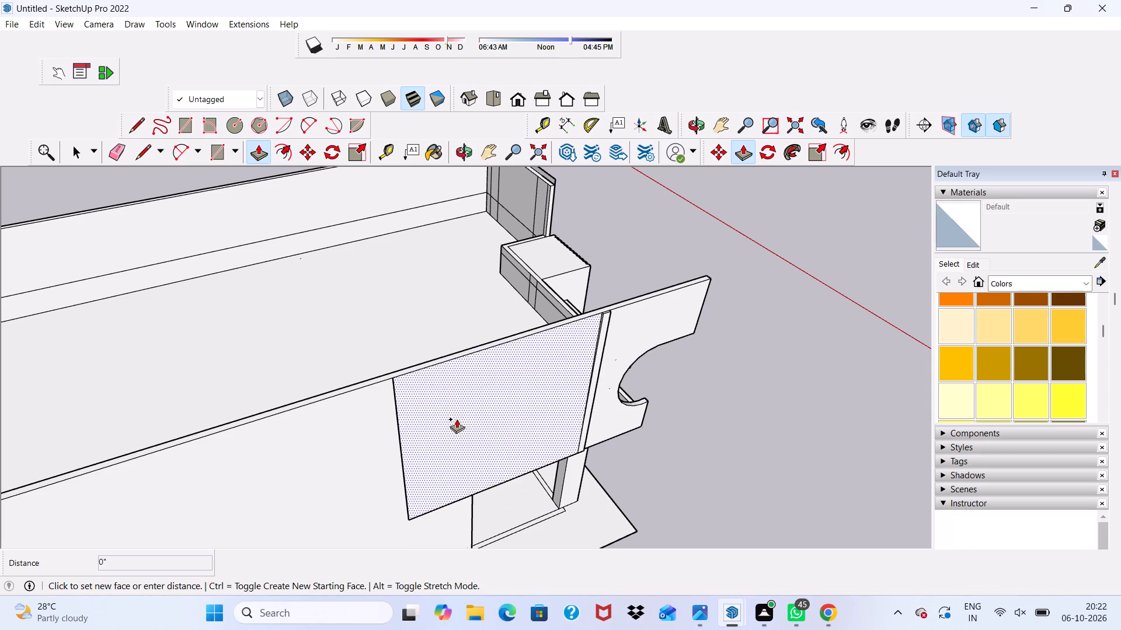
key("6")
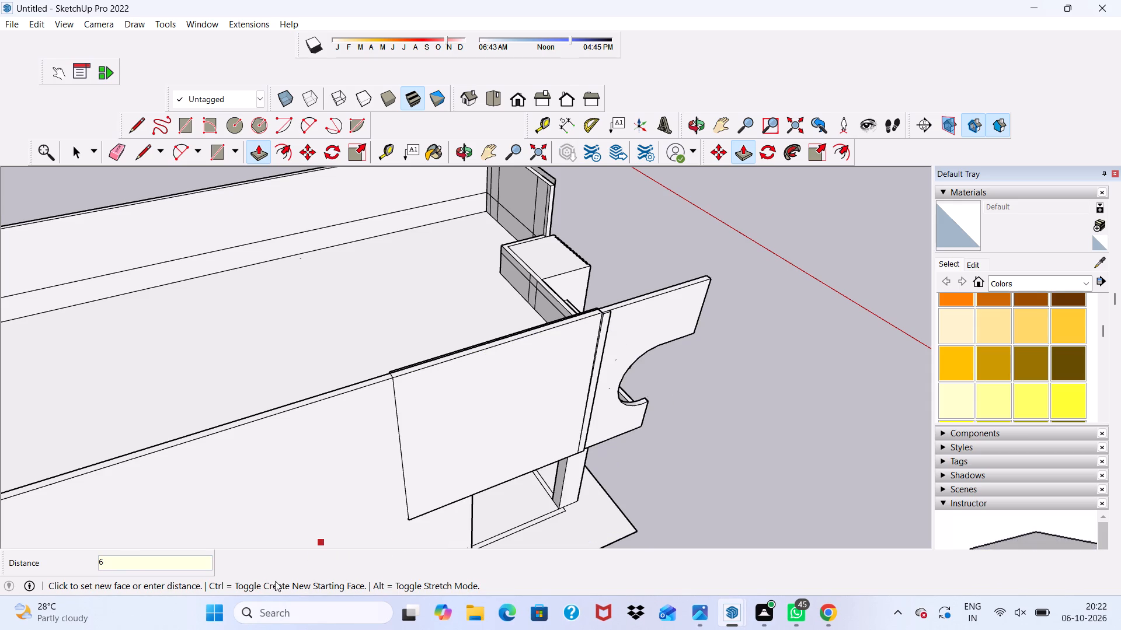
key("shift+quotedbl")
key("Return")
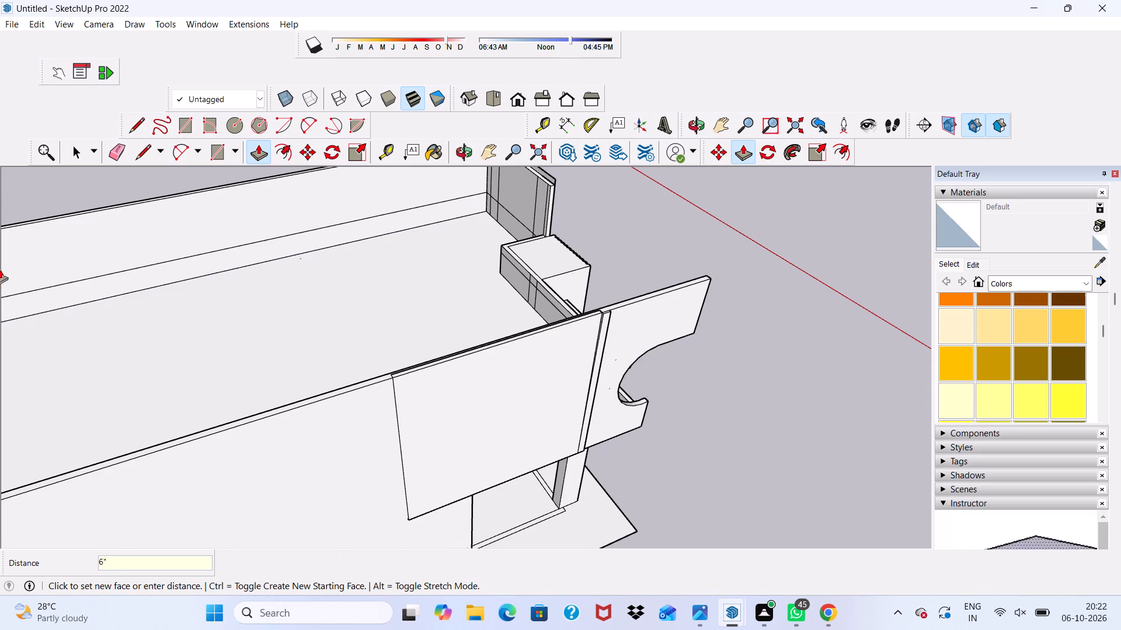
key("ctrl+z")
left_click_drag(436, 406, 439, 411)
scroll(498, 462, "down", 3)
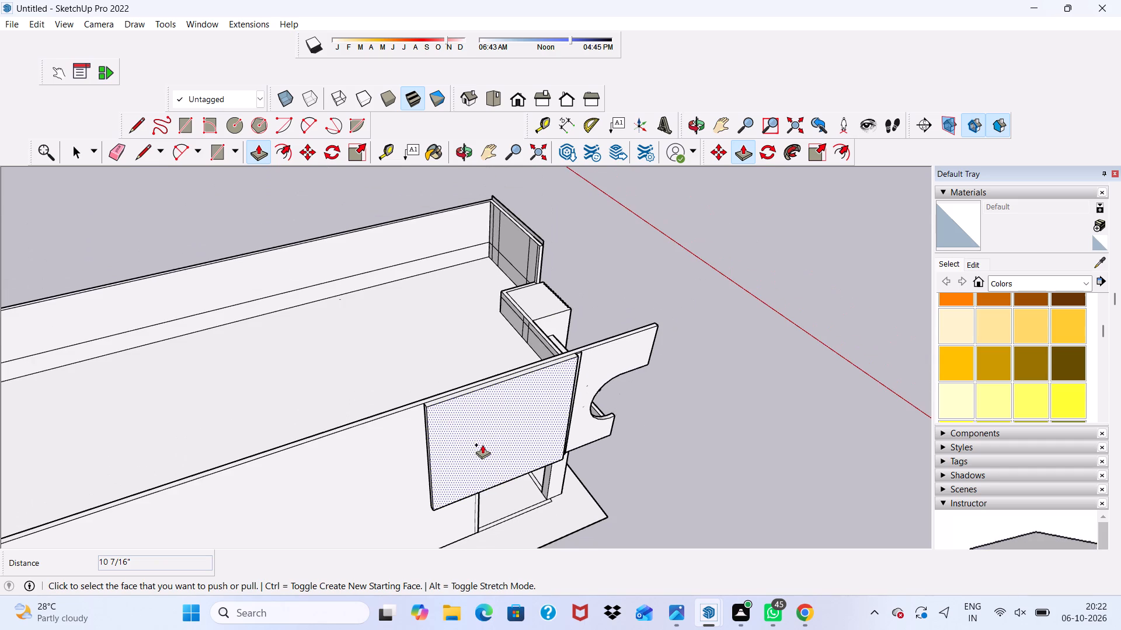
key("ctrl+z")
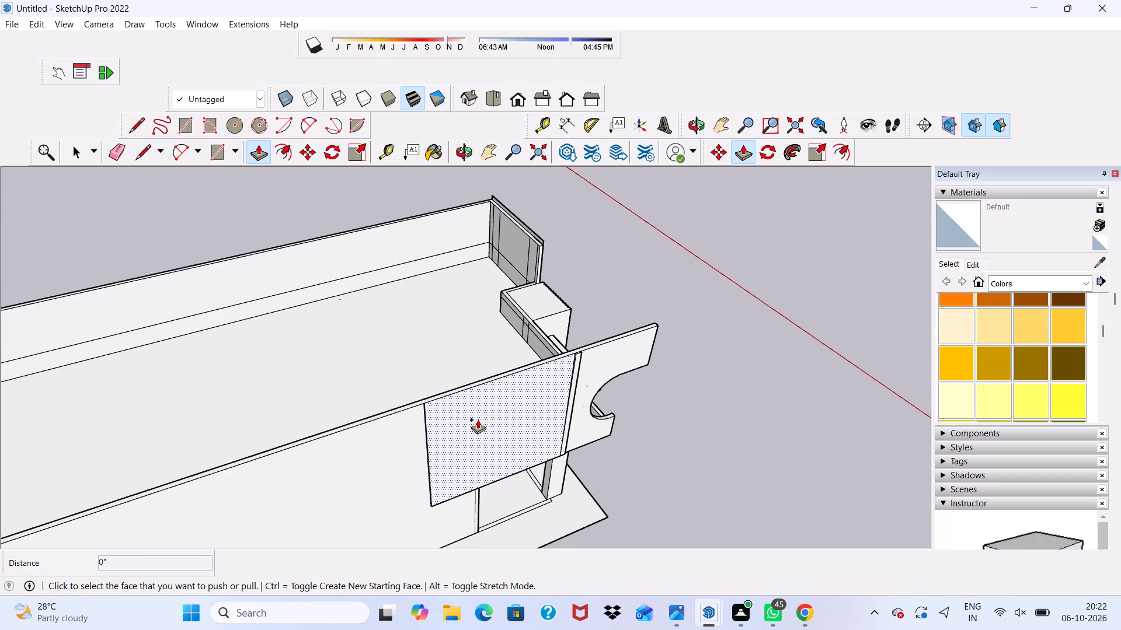
Push/Pull the large rectangle beside the vertical strip 6" outward from the side wall.
left_click(478, 419)
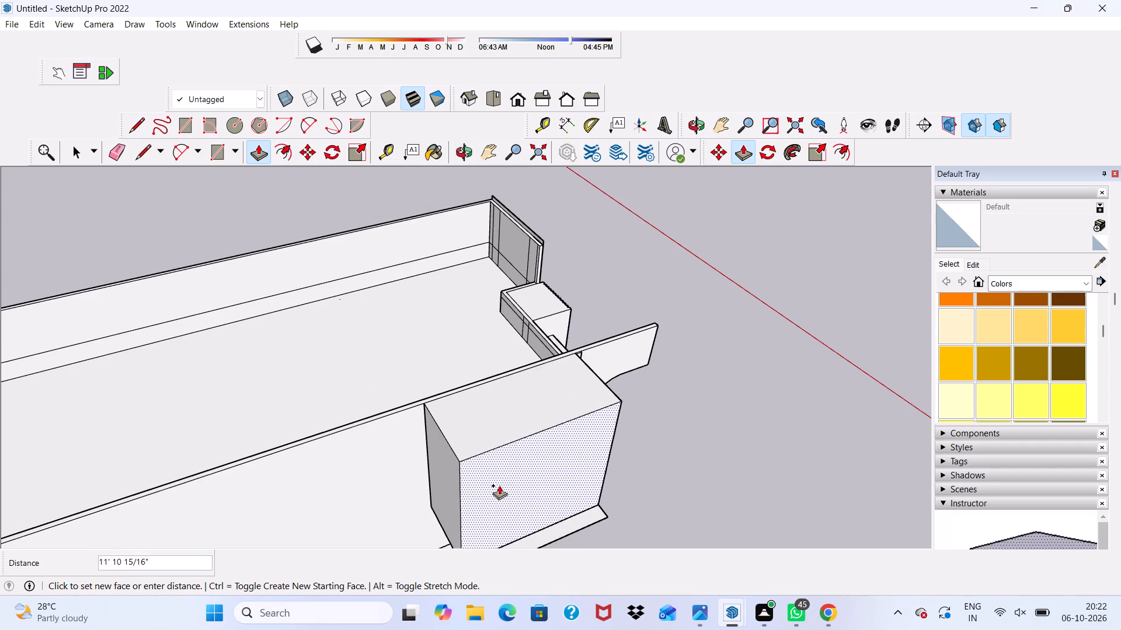
key("6")
key("shift+quotedbl")
key("Return")
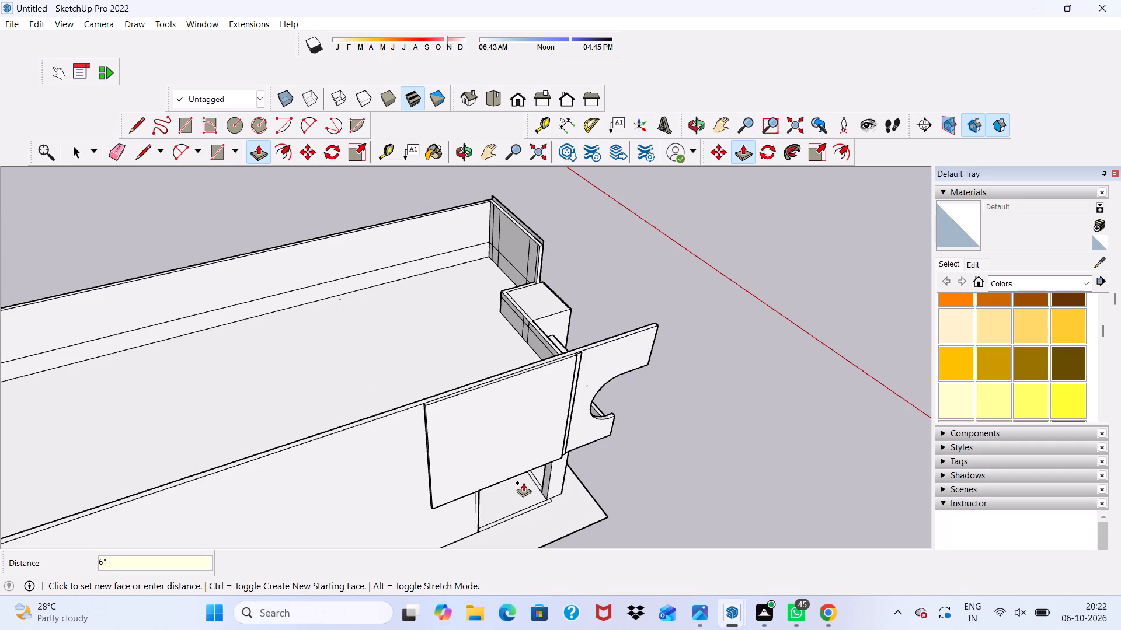
Draw a square about 16' 11 9/16" by 16' 11 9/16" on the raised panel, starting from its top edge.
scroll(608, 470, "down", 1)
middle_click_drag(608, 474, 608, 475)
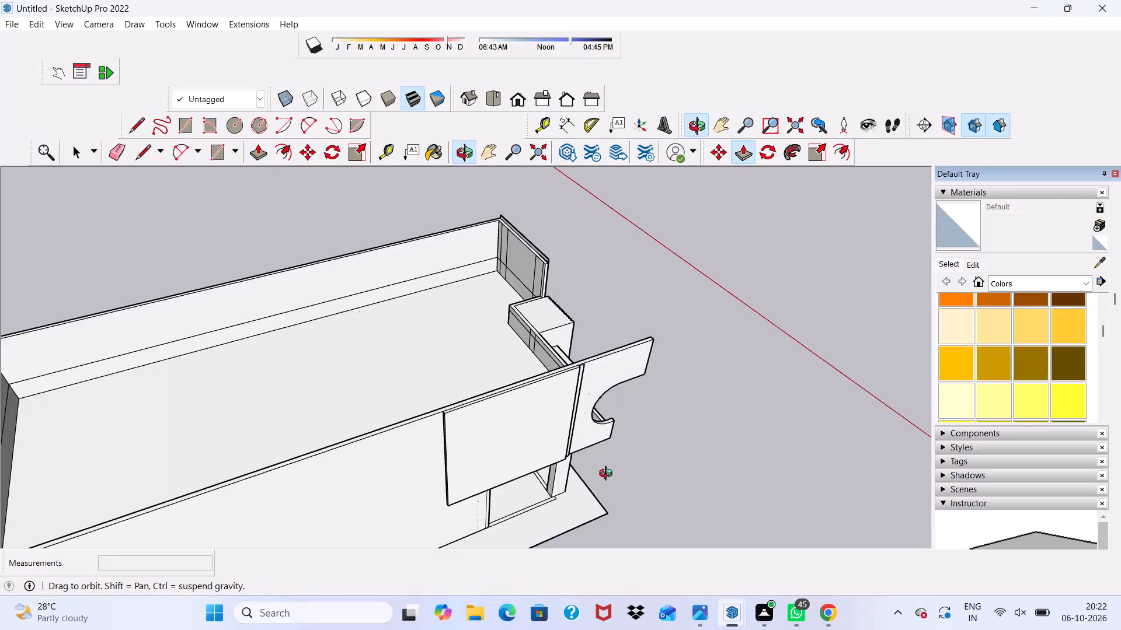
middle_click_drag(608, 475, 514, 331)
key("space")
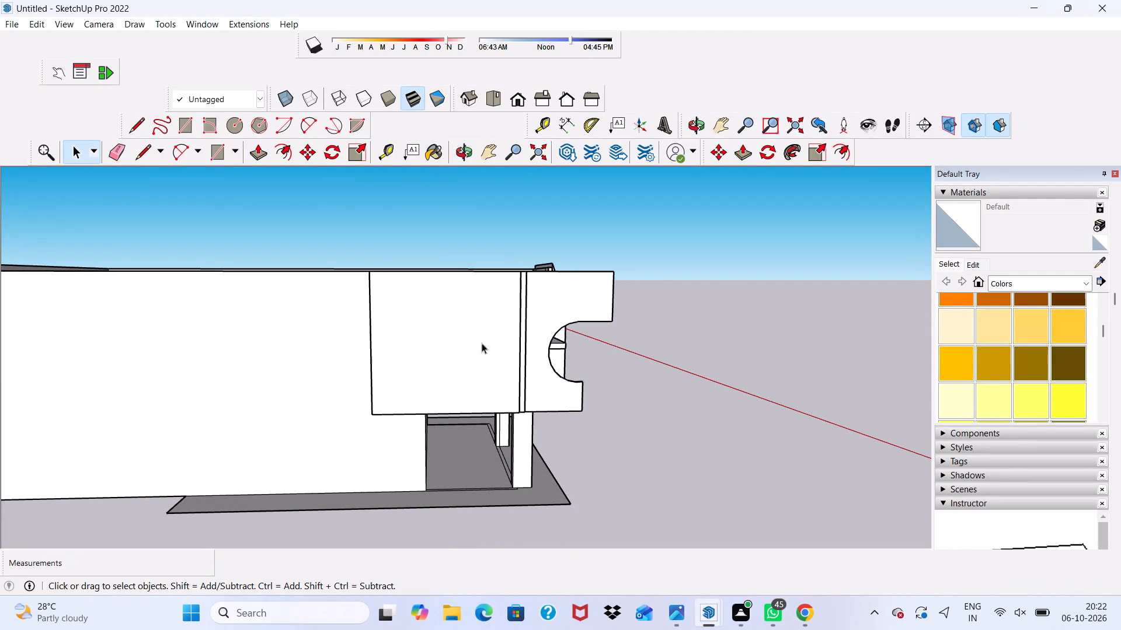
left_click(179, 117)
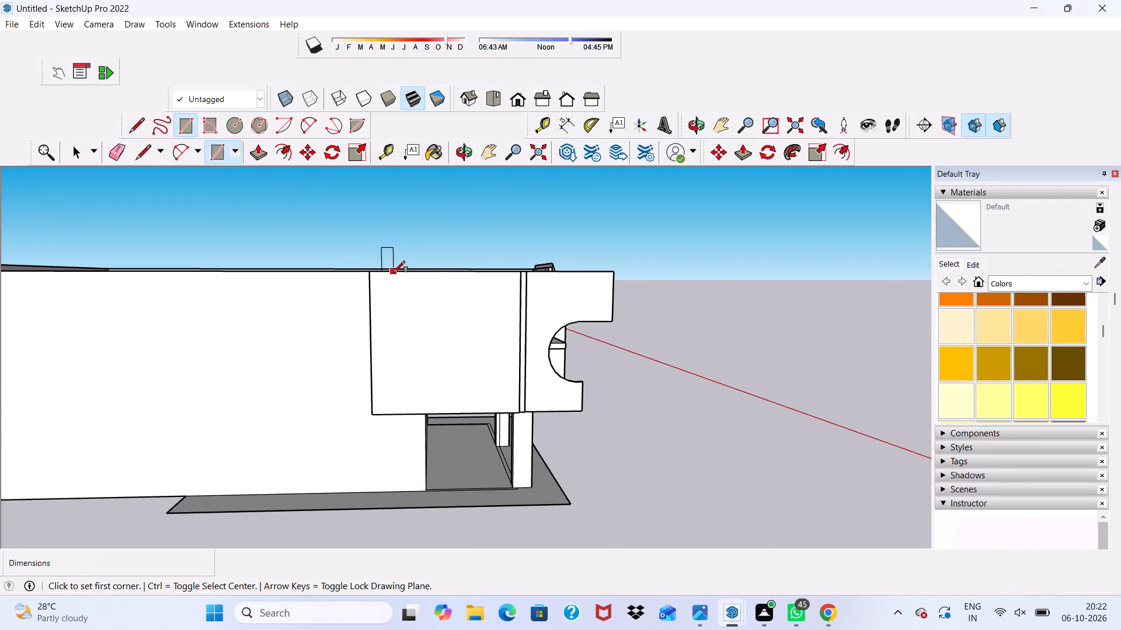
left_click(394, 272)
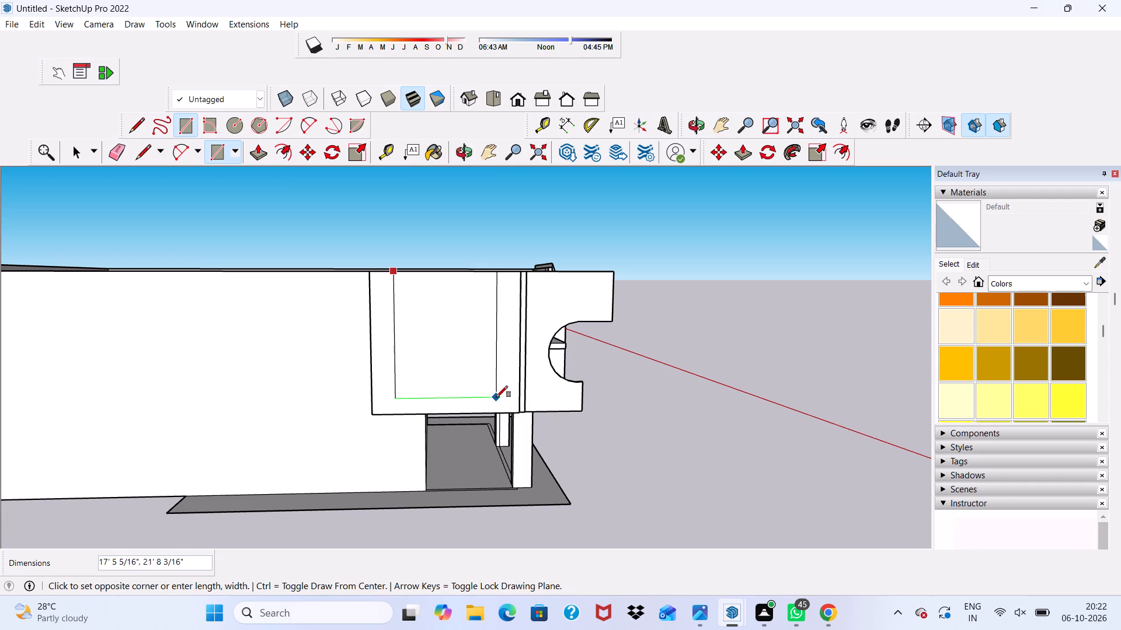
left_click(492, 370)
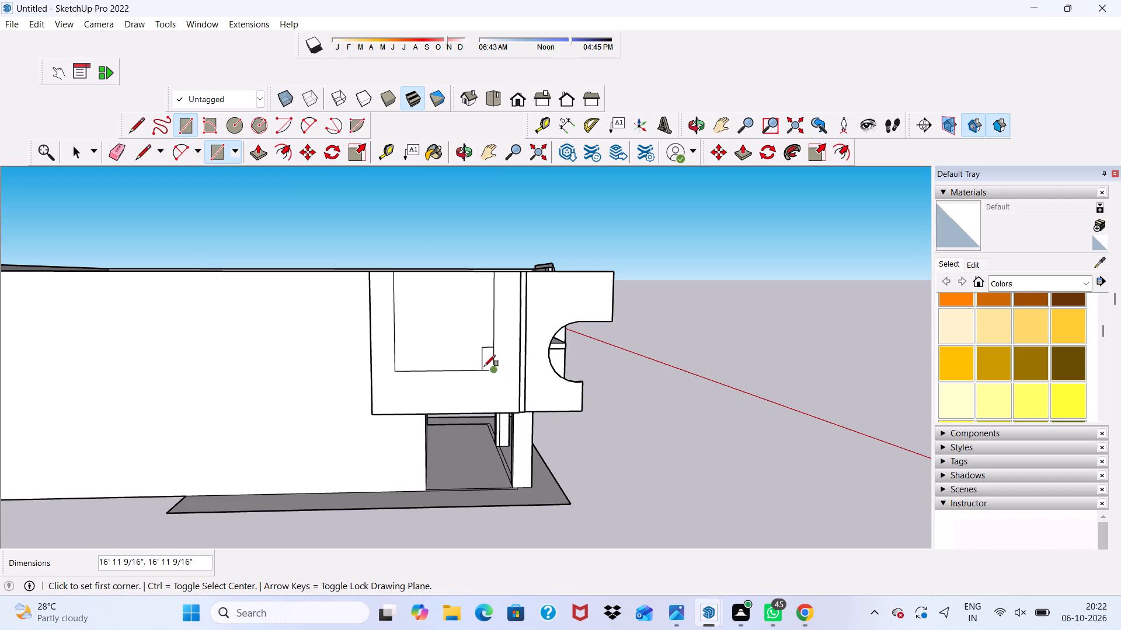
key("space")
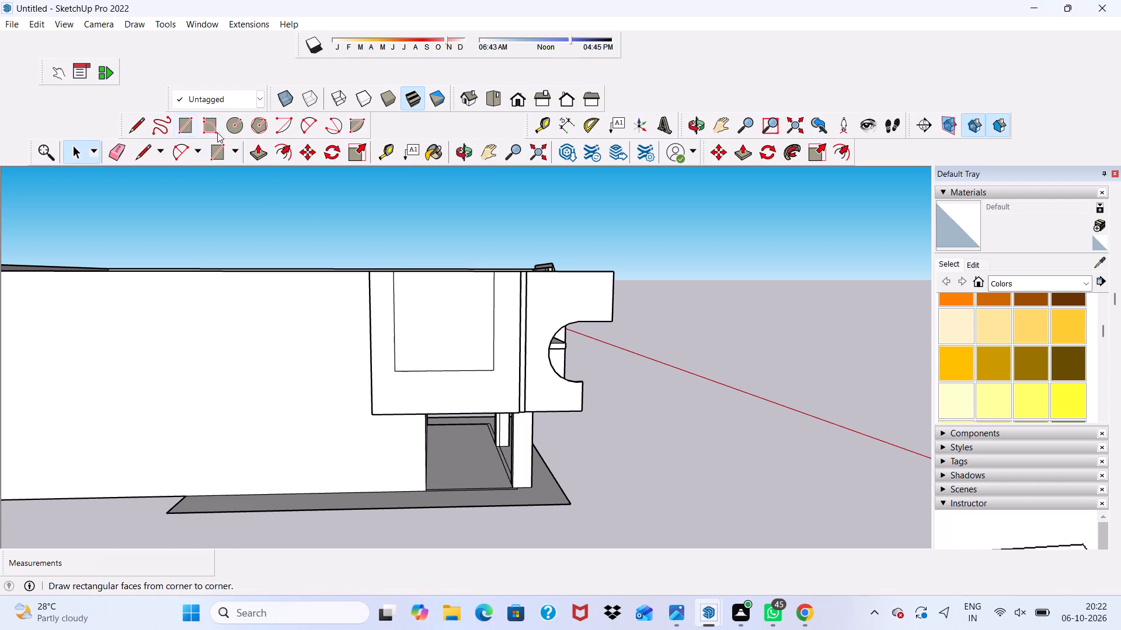
Draw a downward-bulging arc between the square's two vertical sides, about 16' 11 9/16" long with a bulge of about 10' 1 1/8".
left_click(298, 121)
scroll(396, 361, "up", 1)
scroll(396, 361, "down", 1)
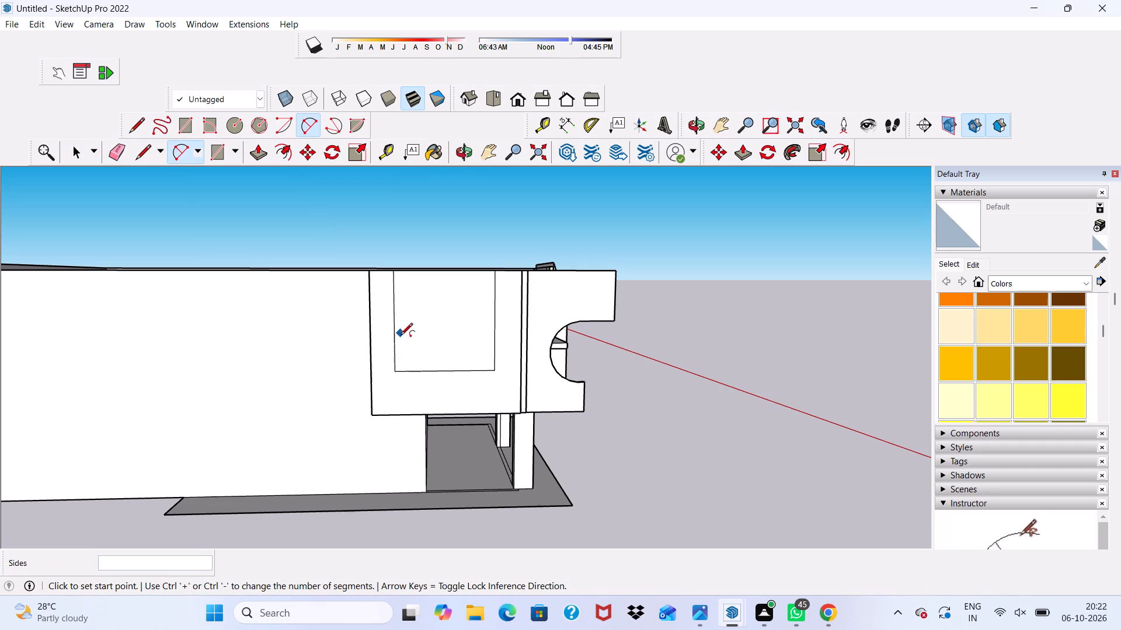
left_click(397, 337)
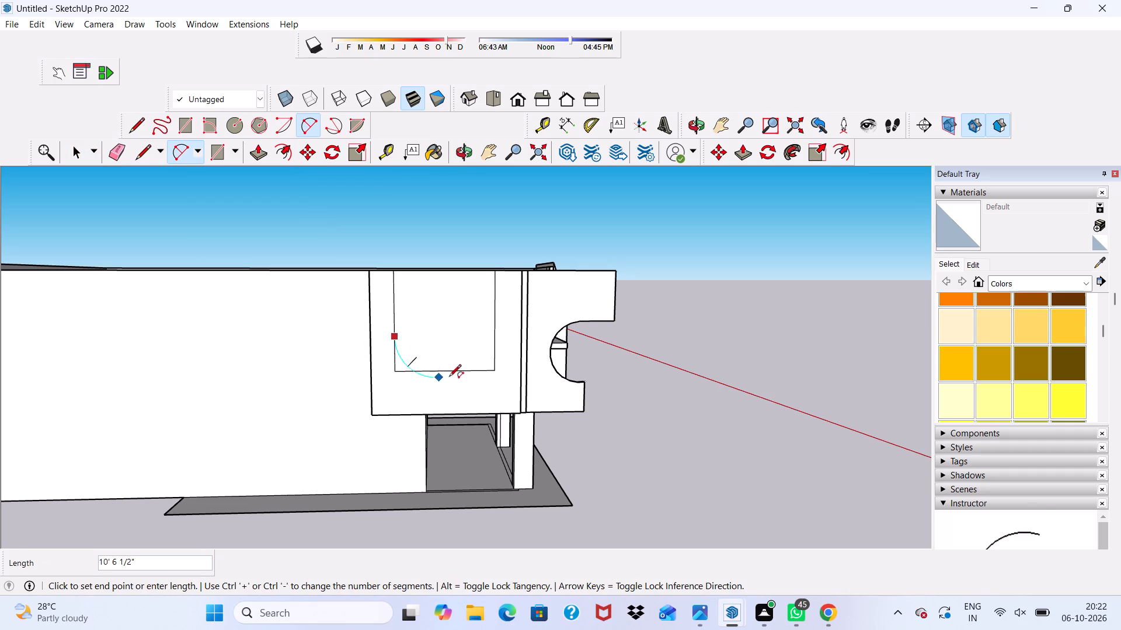
left_click(495, 334)
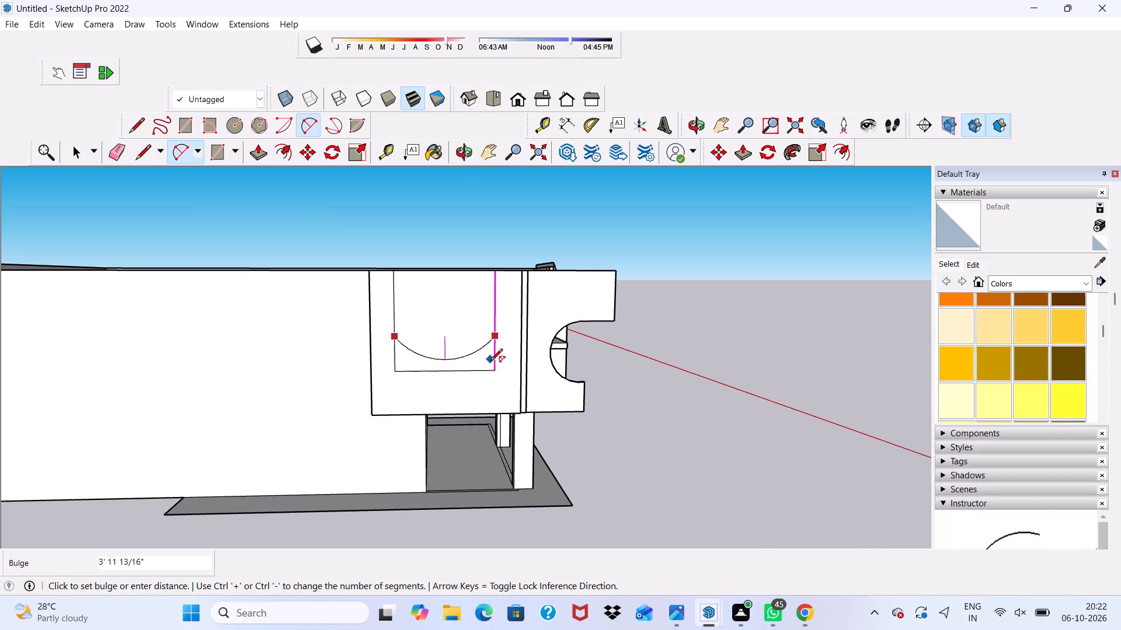
left_click(465, 395)
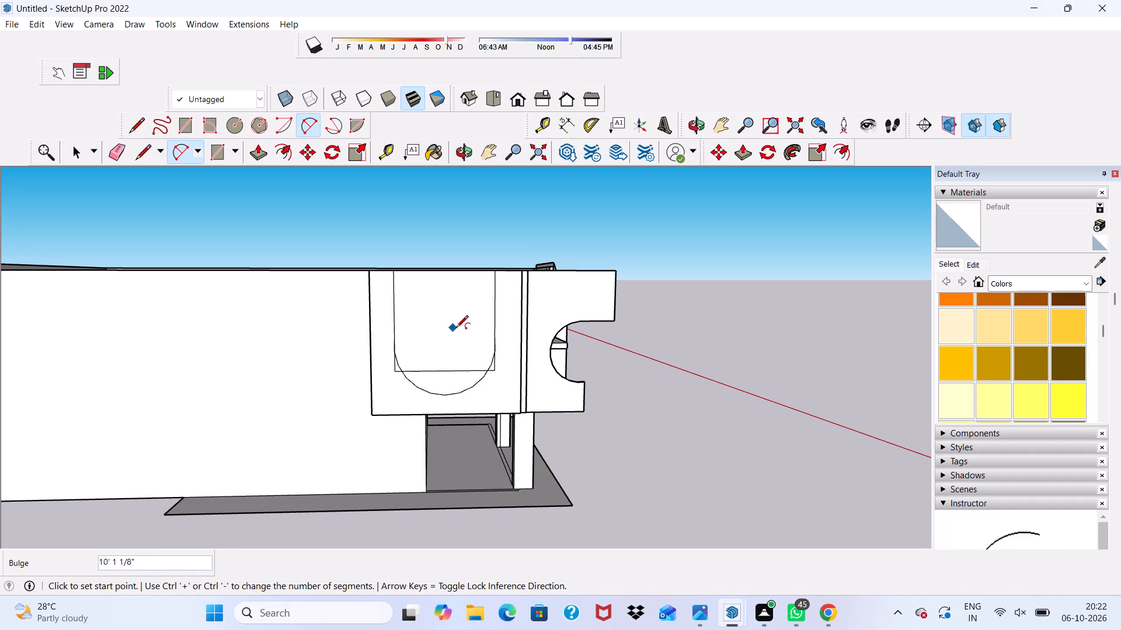
key("space")
Erase the square's bottom edge and the leftover corner lines outside the arc, leaving a round-bottomed U-shaped outline.
left_click(119, 150)
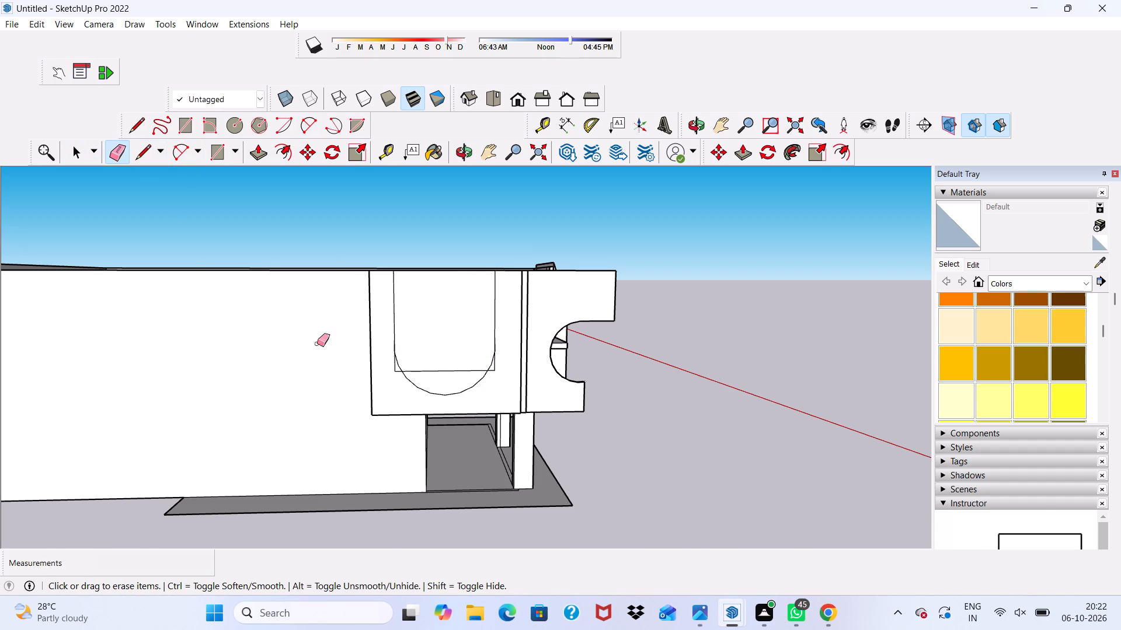
scroll(332, 349, "up", 9)
left_click(422, 360)
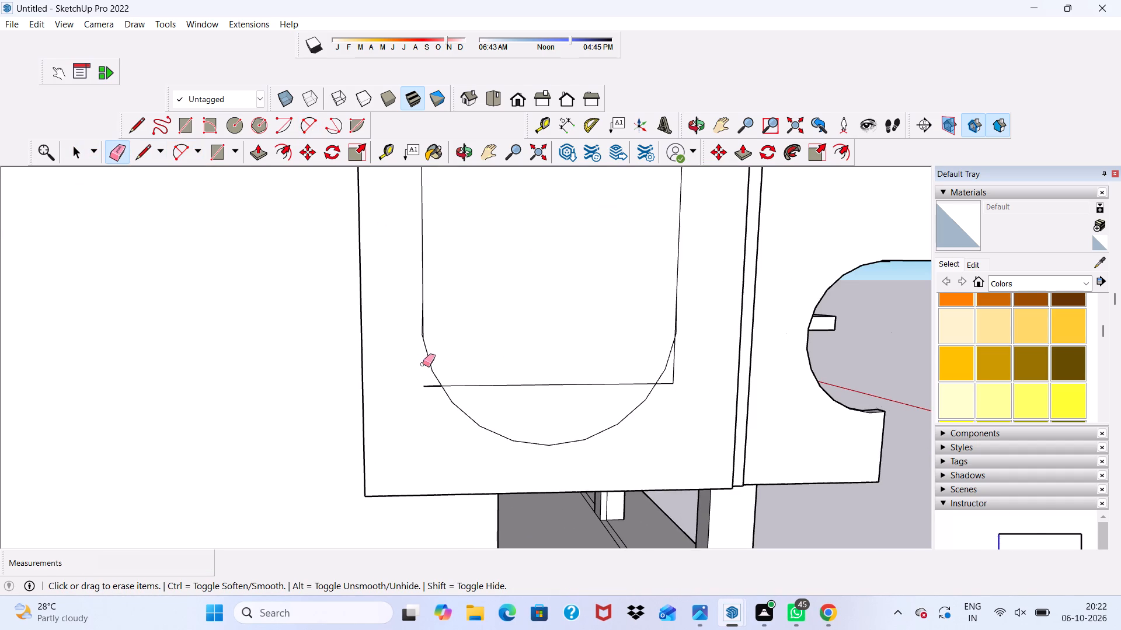
left_click_drag(468, 382, 472, 390)
scroll(445, 377, "up", 4)
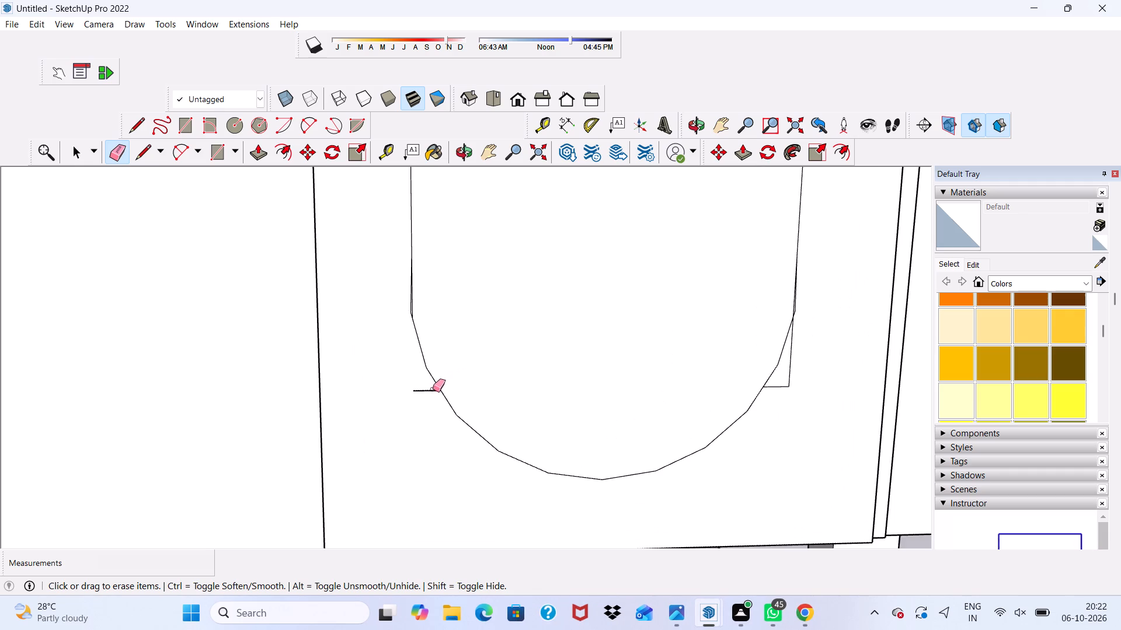
left_click_drag(431, 390, 426, 390)
scroll(452, 383, "down", 1)
scroll(729, 377, "up", 4)
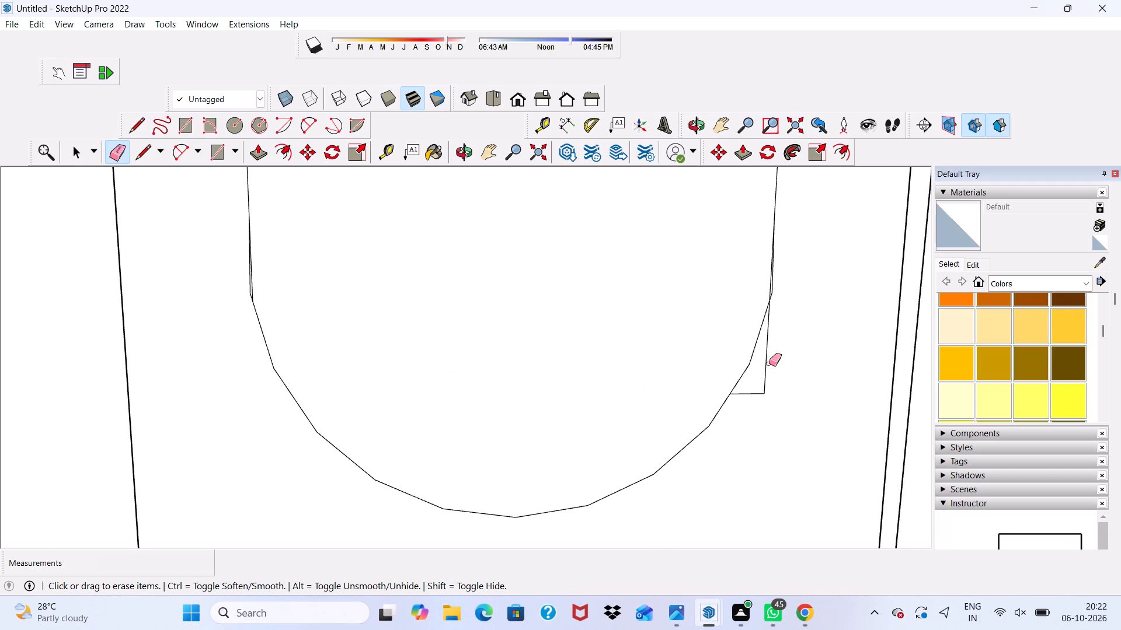
left_click_drag(770, 372, 764, 381)
left_click(758, 392)
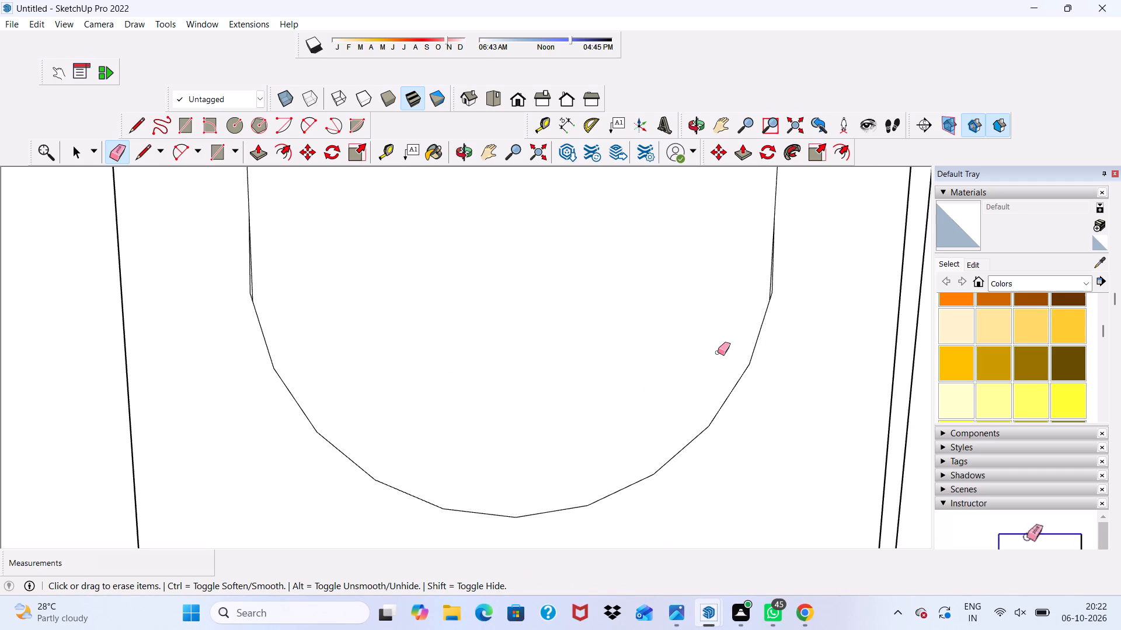
Push/Pull the round-bottomed shape 1' outward from the raised panel.
key("space")
left_click(550, 316)
scroll(413, 282, "down", 16)
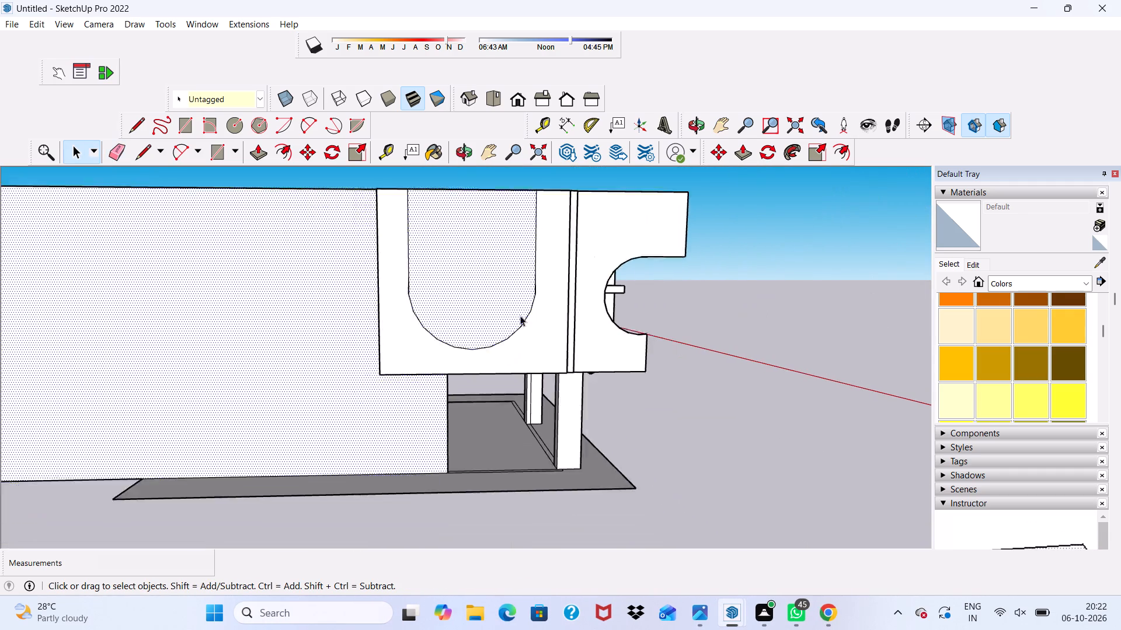
scroll(520, 316, "down", 2)
left_click(259, 149)
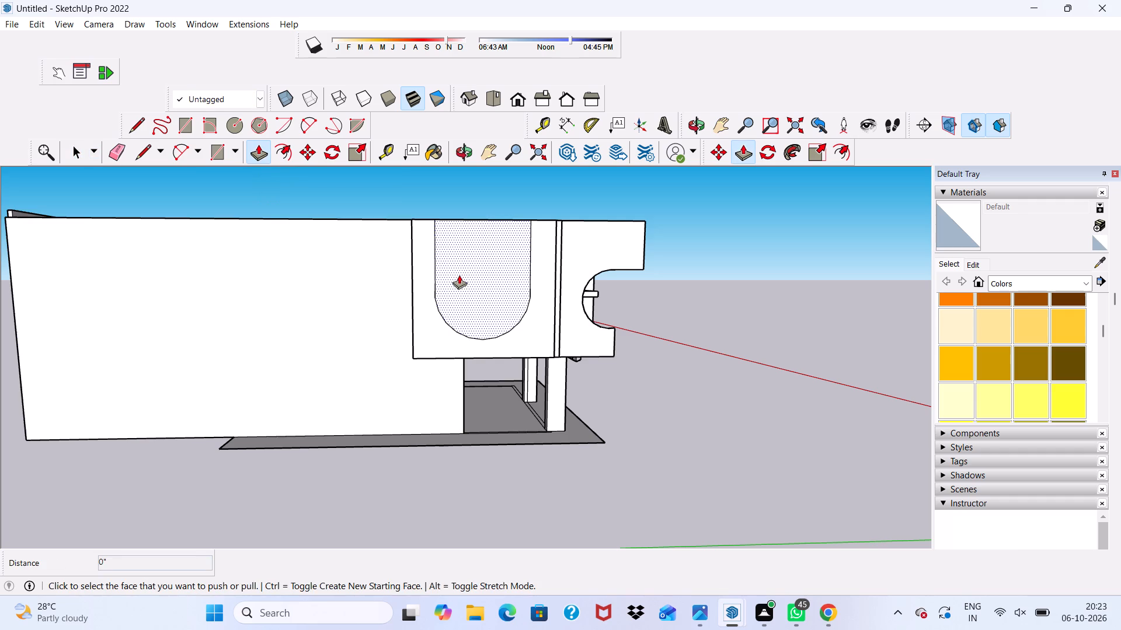
left_click(460, 273)
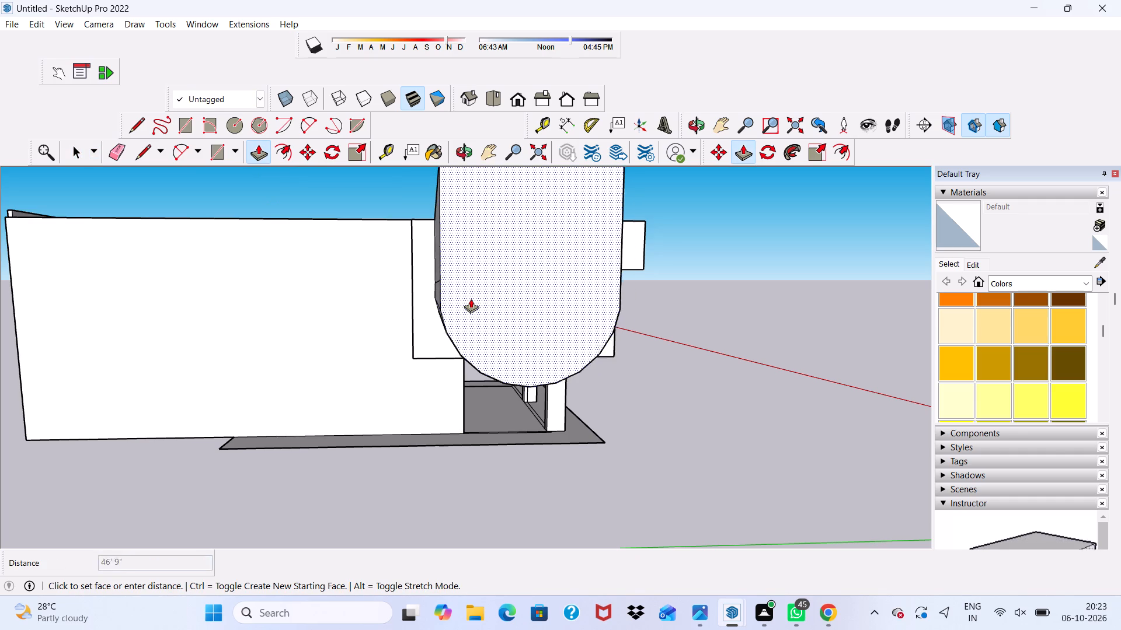
type("1'")
key("Return")
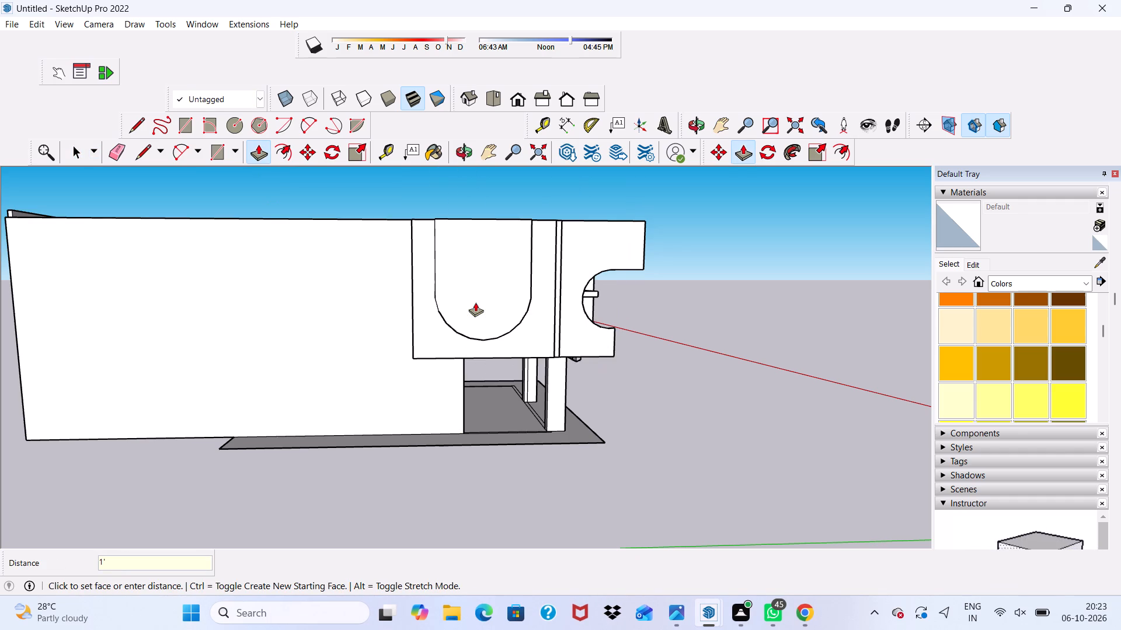
scroll(472, 302, "down", 2)
middle_click_drag(443, 286, 532, 348)
scroll(530, 293, "up", 6)
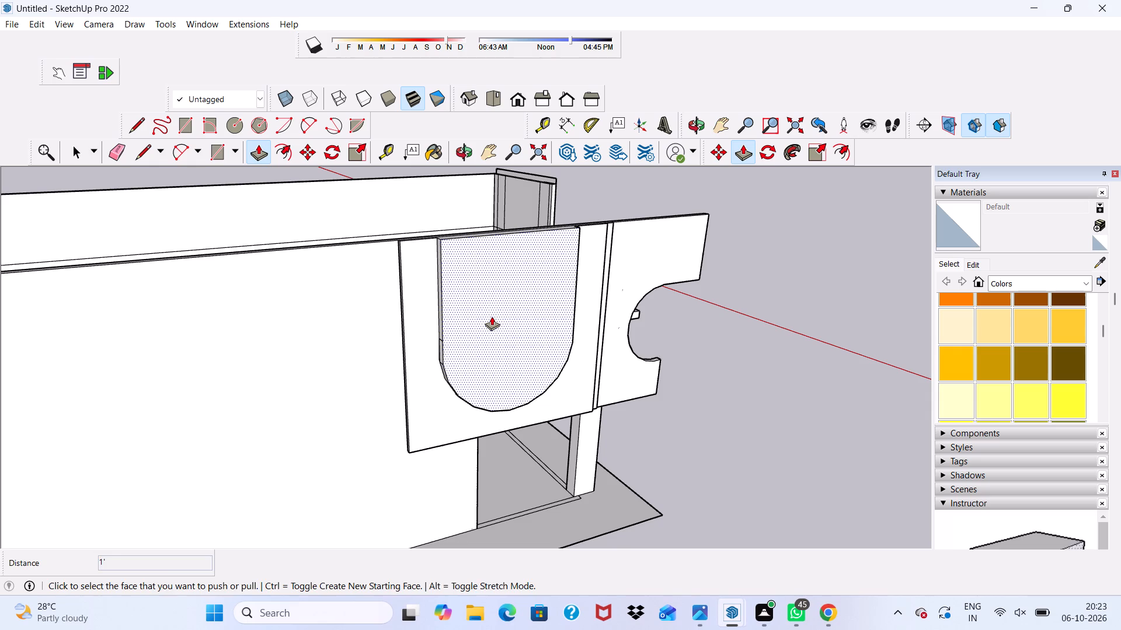
key("space")
middle_click_drag(490, 308, 441, 236)
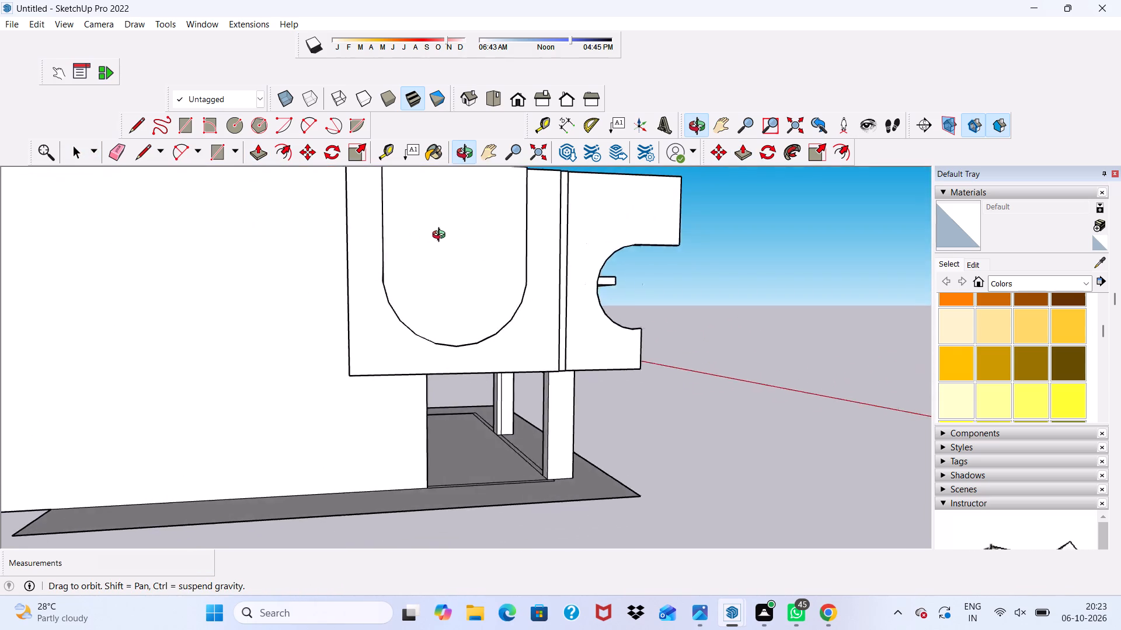
Push/Pull the small top face in the recessed gap at the rear wall's corner by 9' 11 13/16", down to the lower band.
middle_click_drag(441, 236, 536, 250)
scroll(530, 249, "down", 5)
scroll(434, 293, "down", 1)
middle_click_drag(434, 292, 350, 289)
scroll(308, 289, "down", 1)
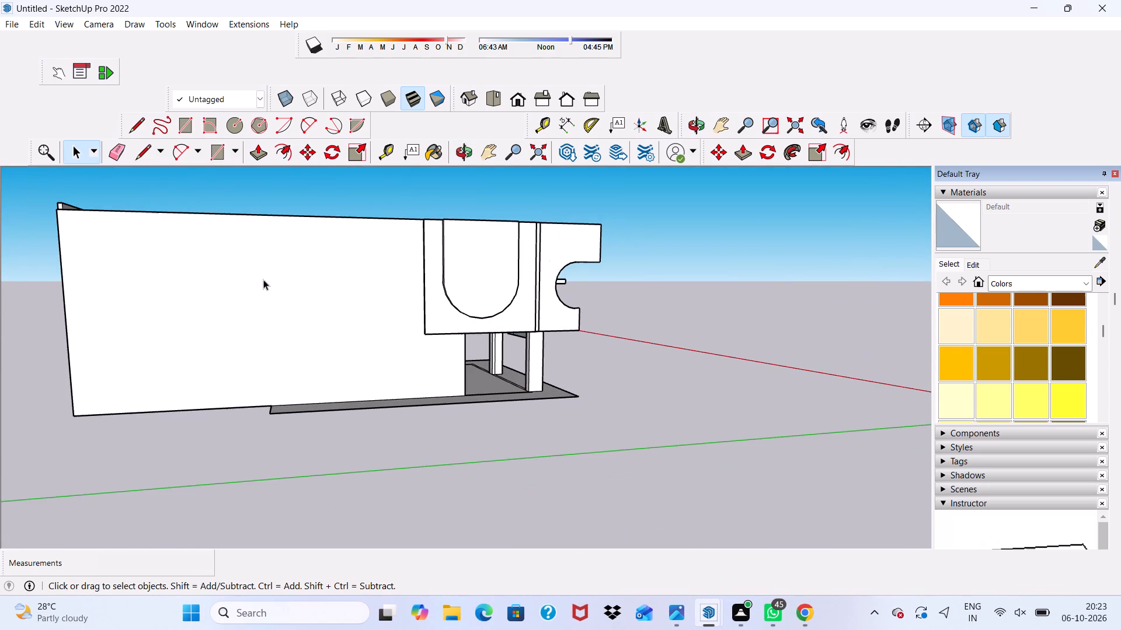
middle_click_drag(376, 277, 612, 281)
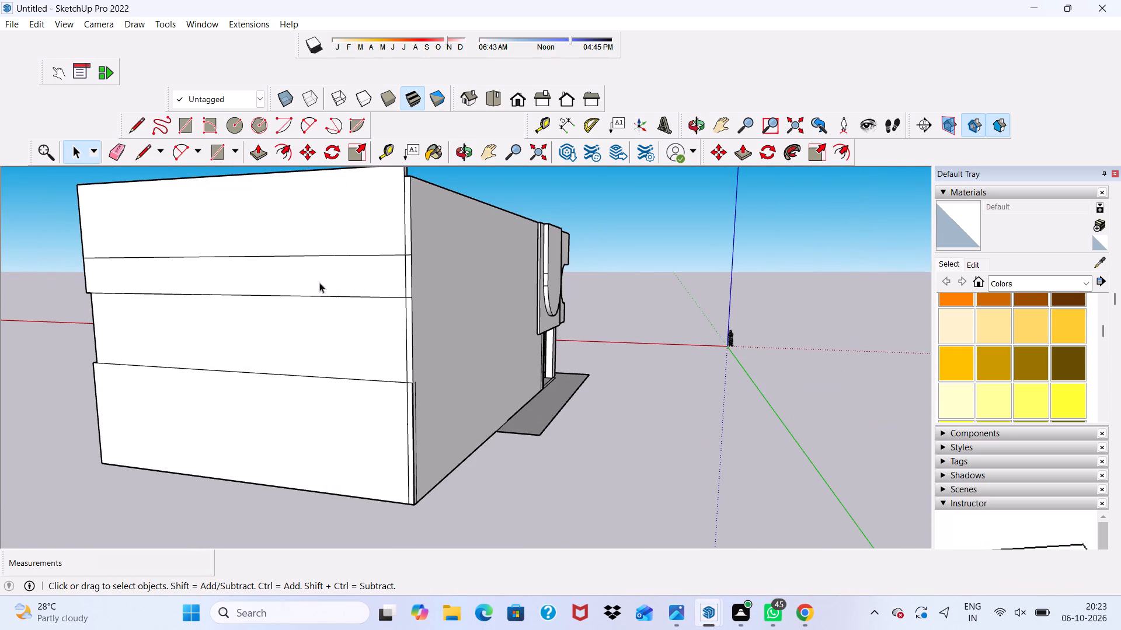
scroll(161, 295, "down", 1)
middle_click_drag(166, 292, 332, 293)
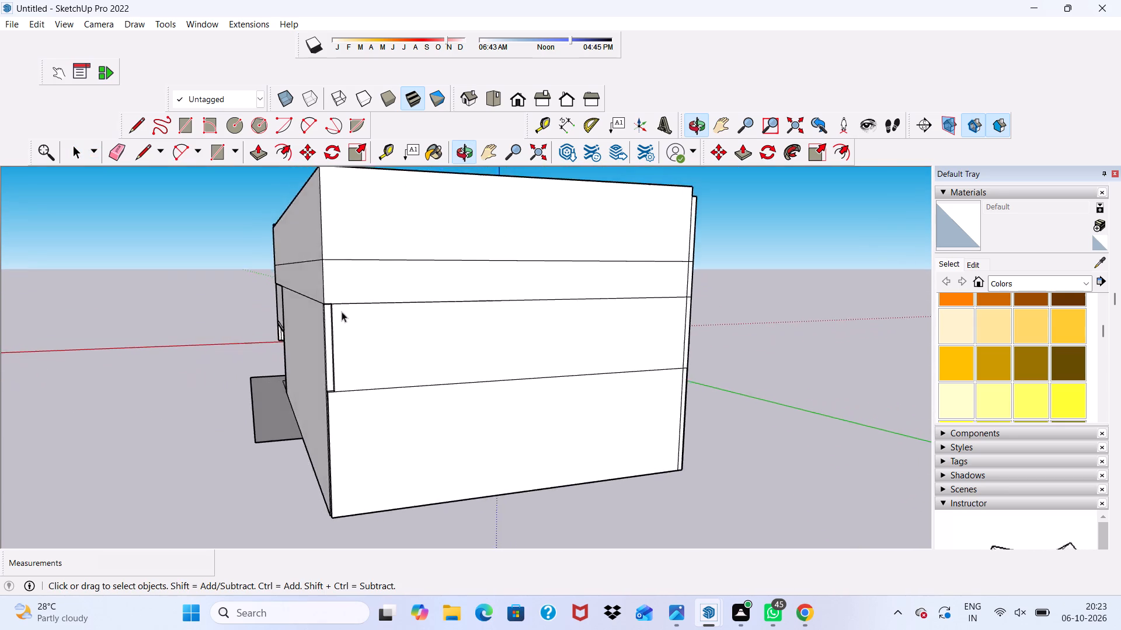
scroll(344, 314, "down", 1)
scroll(344, 314, "up", 5)
scroll(345, 316, "down", 1)
scroll(345, 316, "up", 6)
scroll(330, 321, "down", 3)
middle_click_drag(330, 315, 241, 170)
scroll(310, 245, "up", 3)
left_click(255, 154)
scroll(427, 258, "down", 3)
scroll(471, 281, "up", 1)
scroll(476, 285, "down", 1)
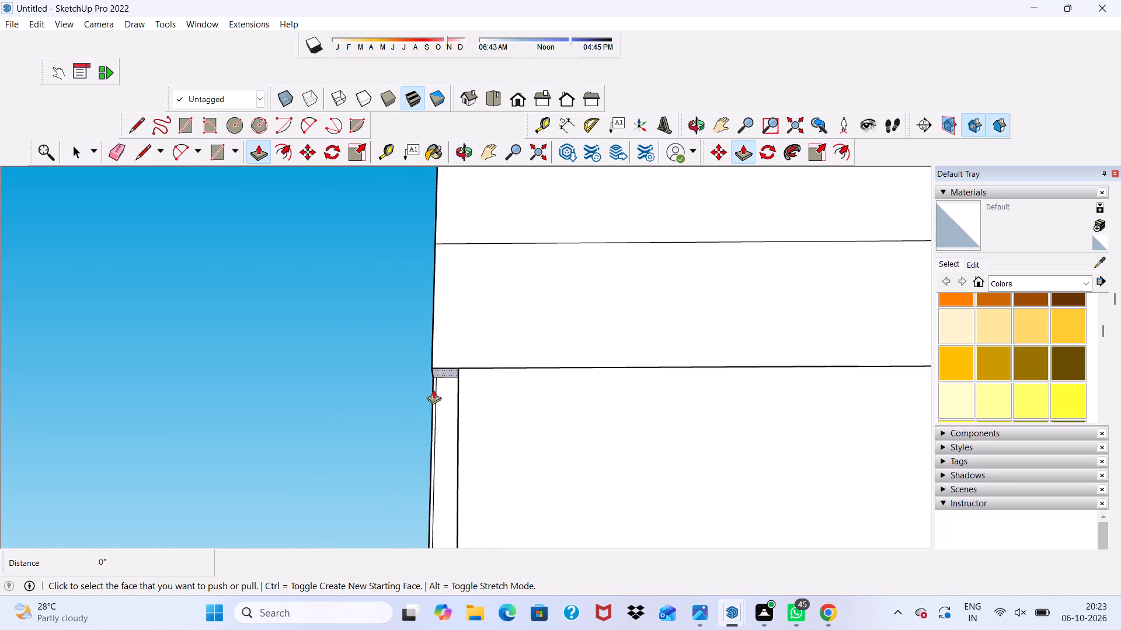
scroll(432, 408, "up", 5)
left_click(448, 351)
scroll(445, 381, "down", 7)
scroll(435, 364, "up", 2)
scroll(435, 364, "down", 1)
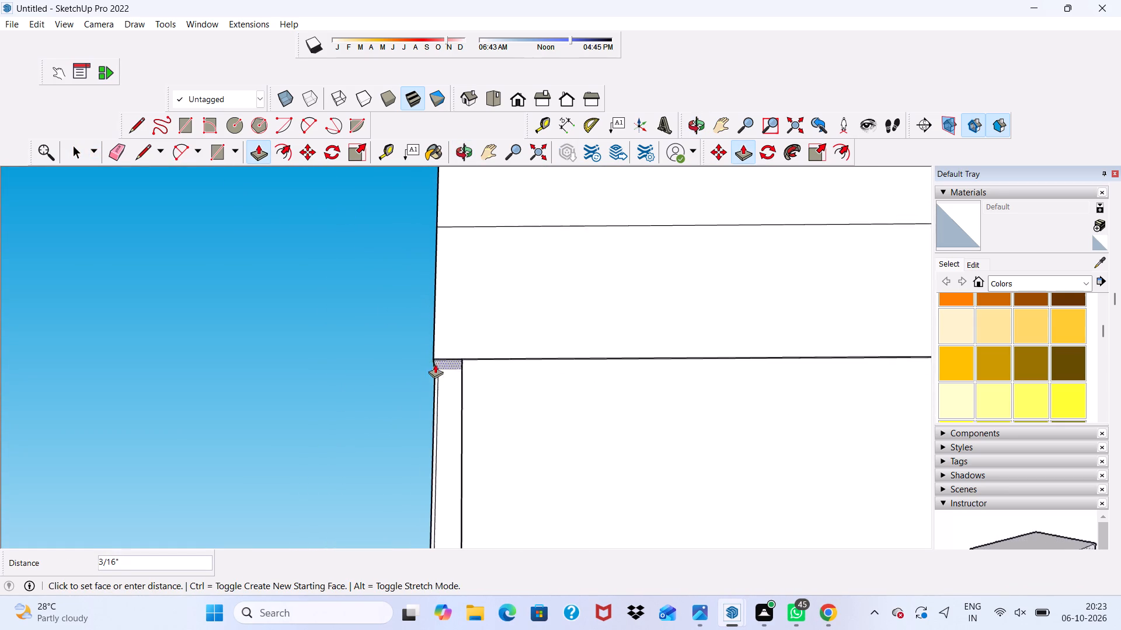
scroll(435, 364, "down", 3)
scroll(437, 349, "up", 3)
scroll(437, 349, "down", 13)
scroll(452, 385, "up", 1)
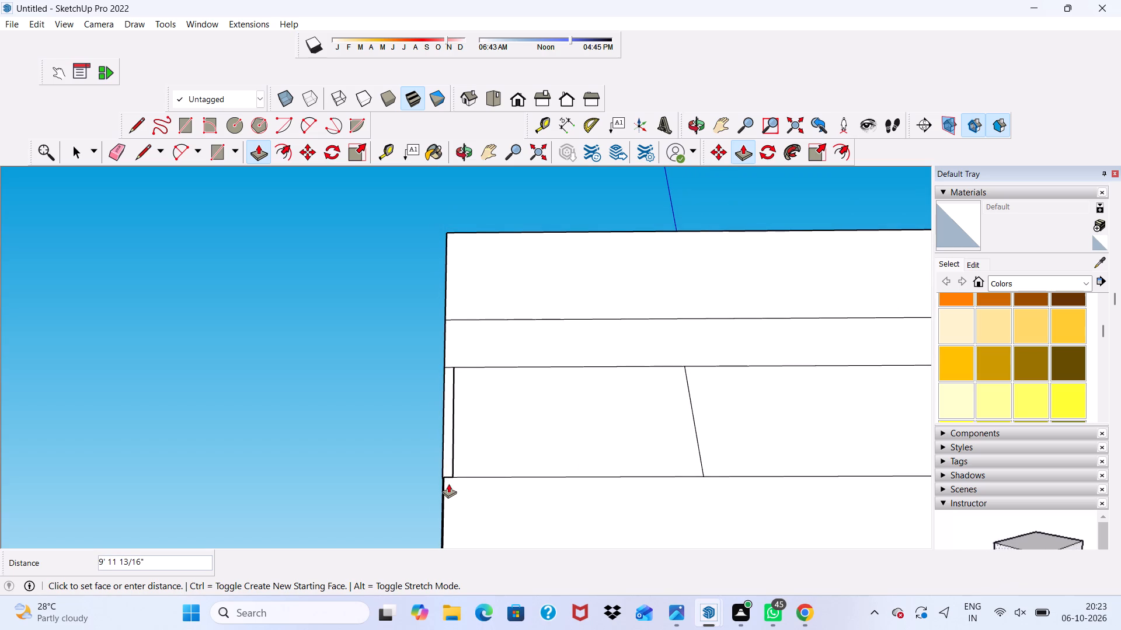
left_click(448, 484)
Push/Pull the exposed end face of the rear parapet 9" to meet the outer face of the side wall.
scroll(444, 396, "down", 7)
middle_click_drag(519, 369, 371, 414)
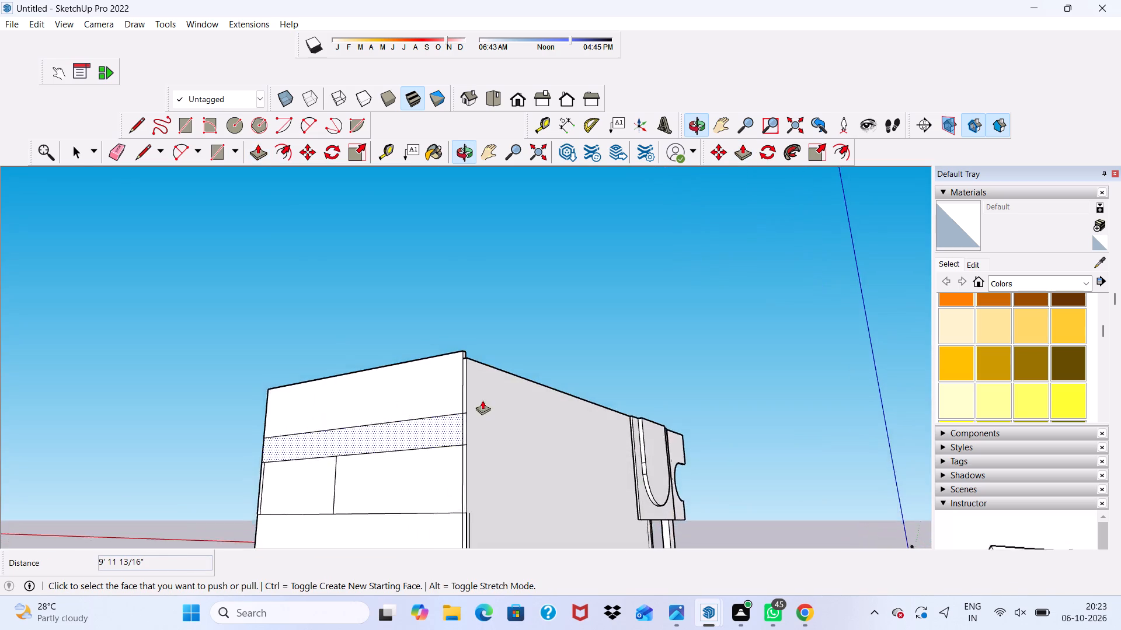
scroll(482, 388, "up", 13)
middle_click_drag(473, 334, 314, 473)
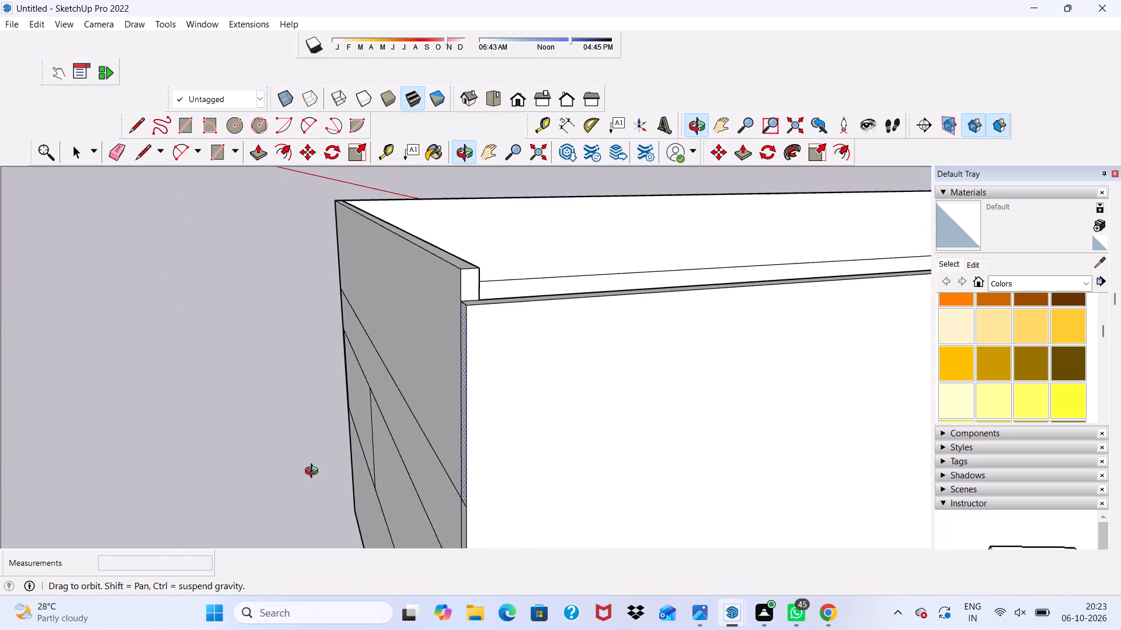
middle_click_drag(314, 473, 309, 478)
middle_click(308, 479)
scroll(428, 343, "up", 3)
left_click(487, 256)
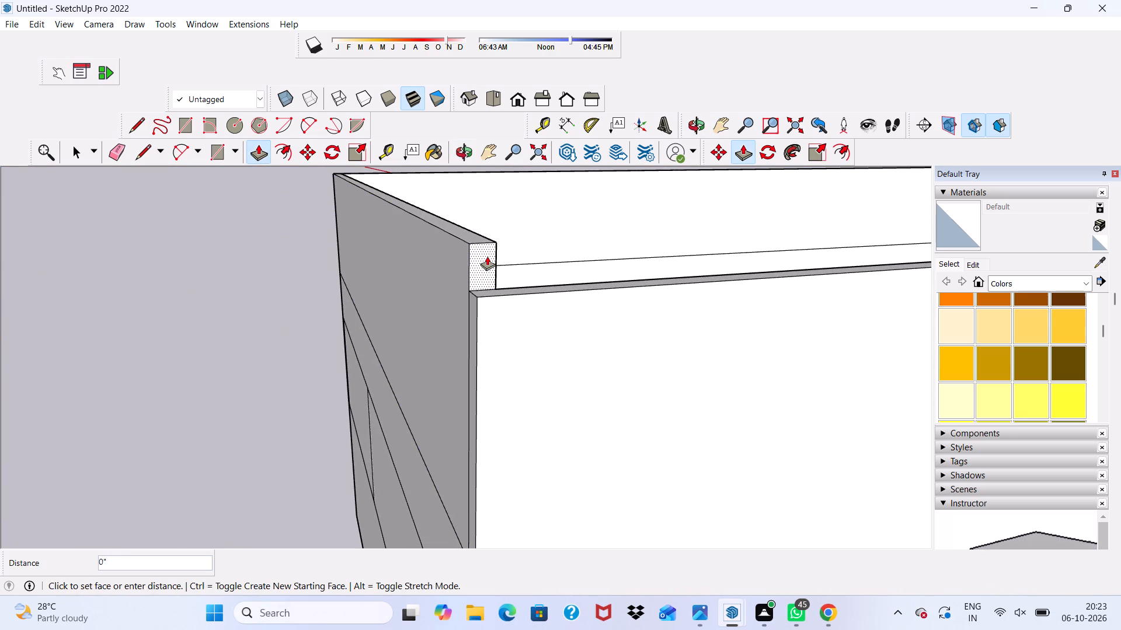
left_click(495, 287)
Push/Pull the rear parapet's top face down 1' 3 3/16" to align with the top of the side wall.
scroll(362, 281, "down", 13)
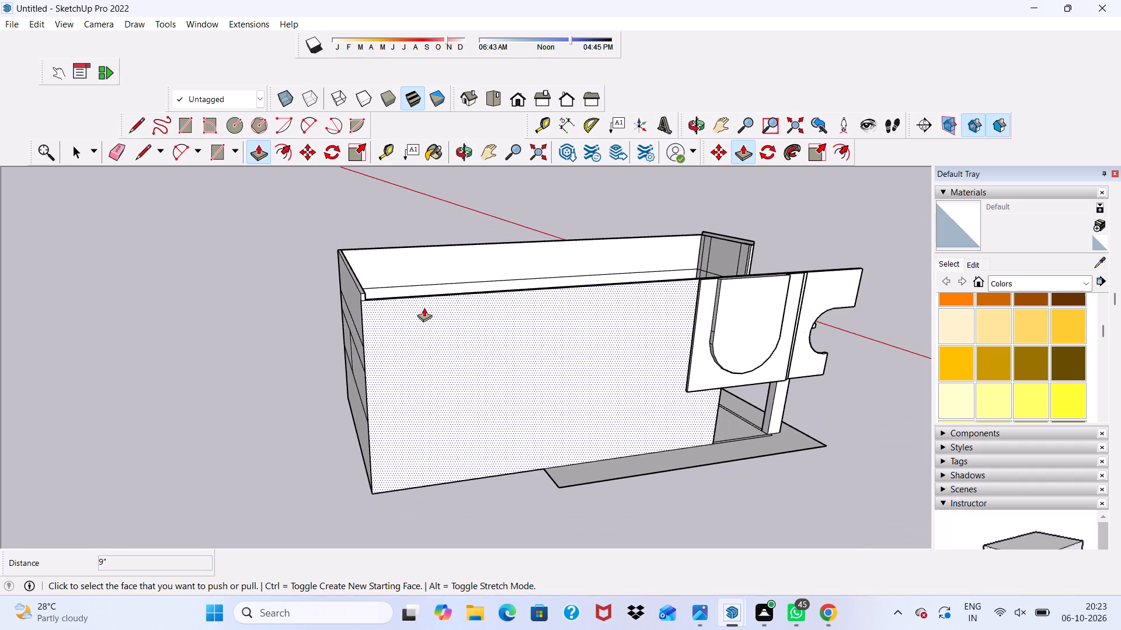
middle_click_drag(432, 304, 338, 362)
scroll(329, 335, "up", 5)
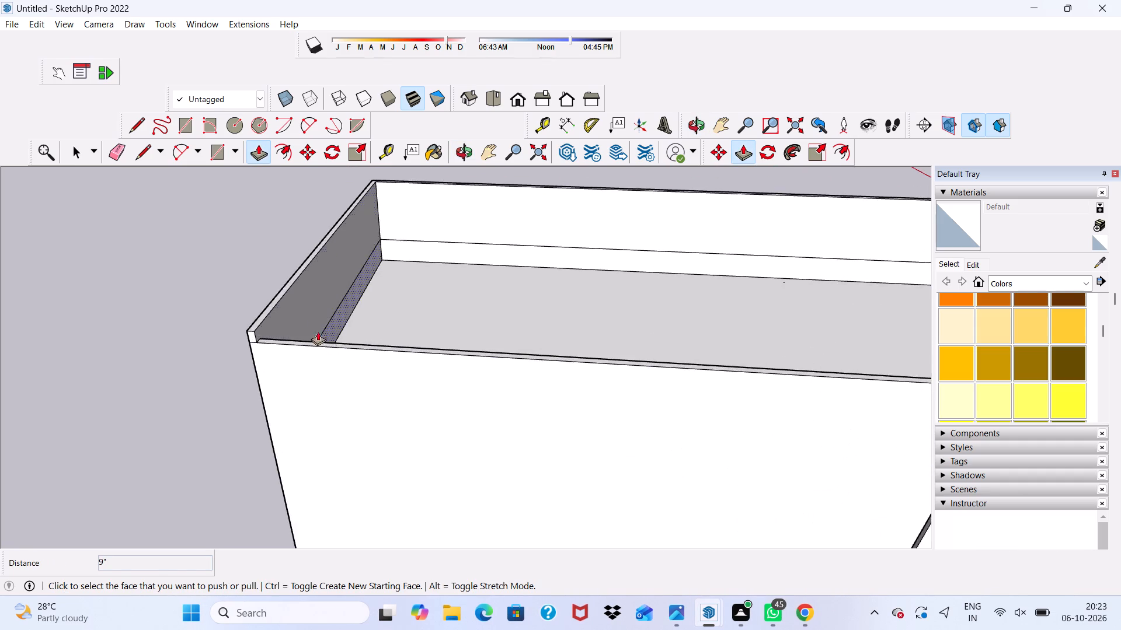
scroll(318, 331, "up", 4)
left_click_drag(240, 312, 240, 334)
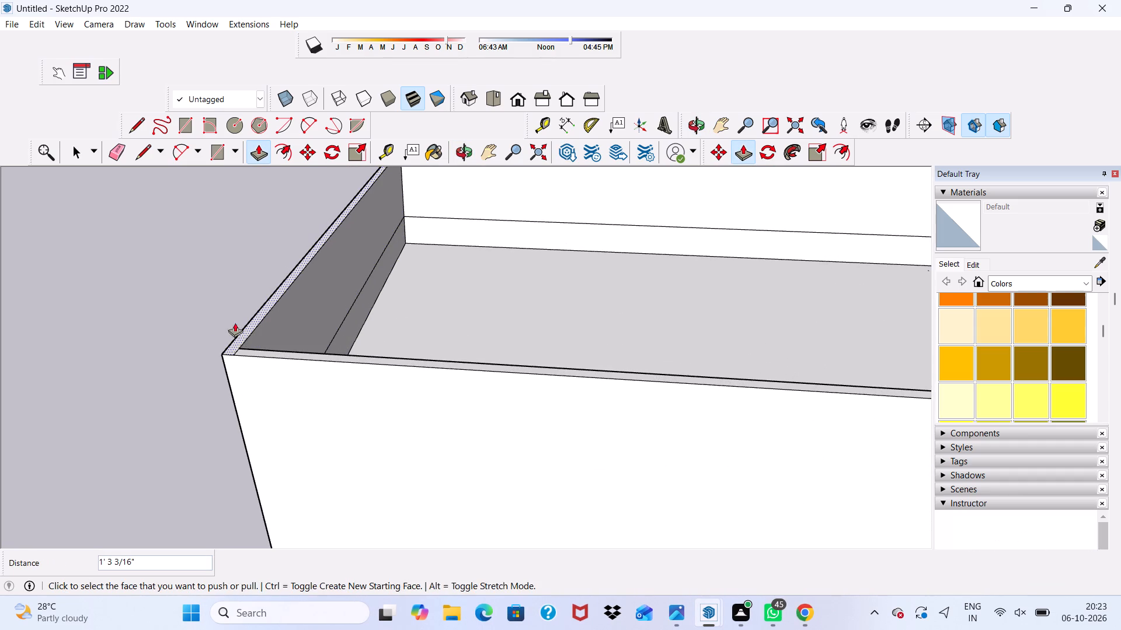
scroll(204, 316, "up", 1)
scroll(203, 317, "down", 4)
middle_click_drag(223, 328, 309, 263)
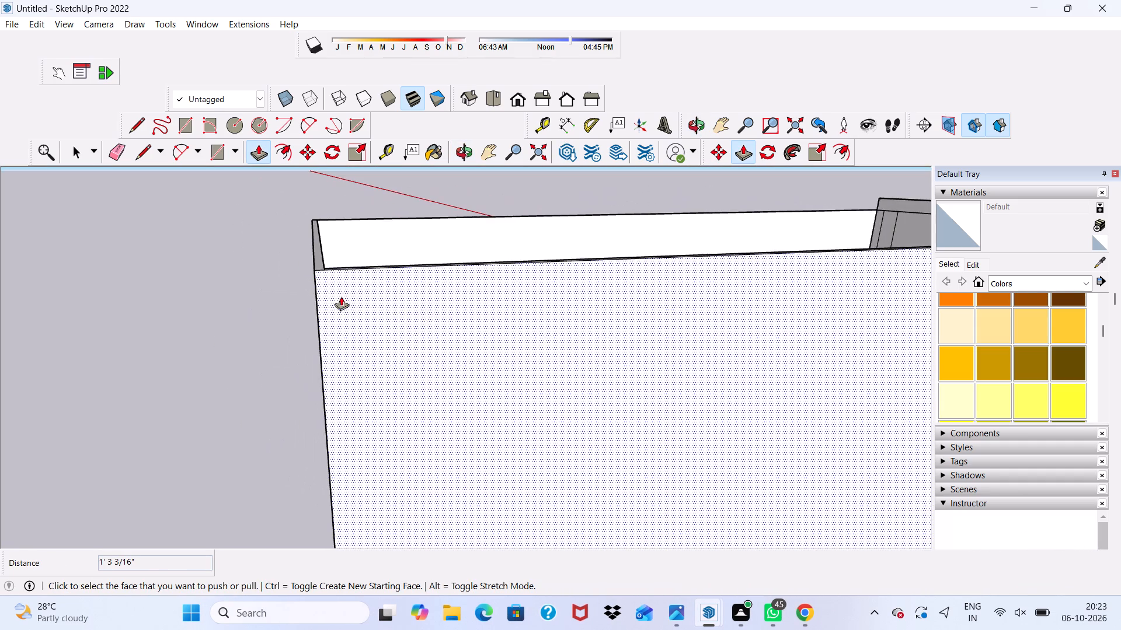
scroll(413, 323, "down", 4)
key("space")
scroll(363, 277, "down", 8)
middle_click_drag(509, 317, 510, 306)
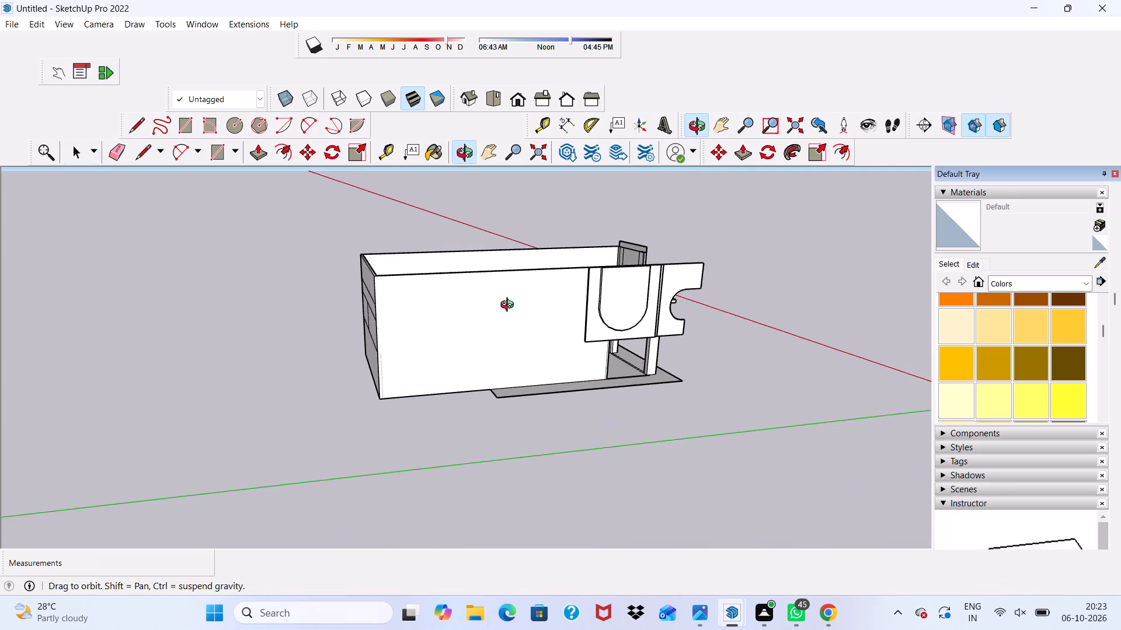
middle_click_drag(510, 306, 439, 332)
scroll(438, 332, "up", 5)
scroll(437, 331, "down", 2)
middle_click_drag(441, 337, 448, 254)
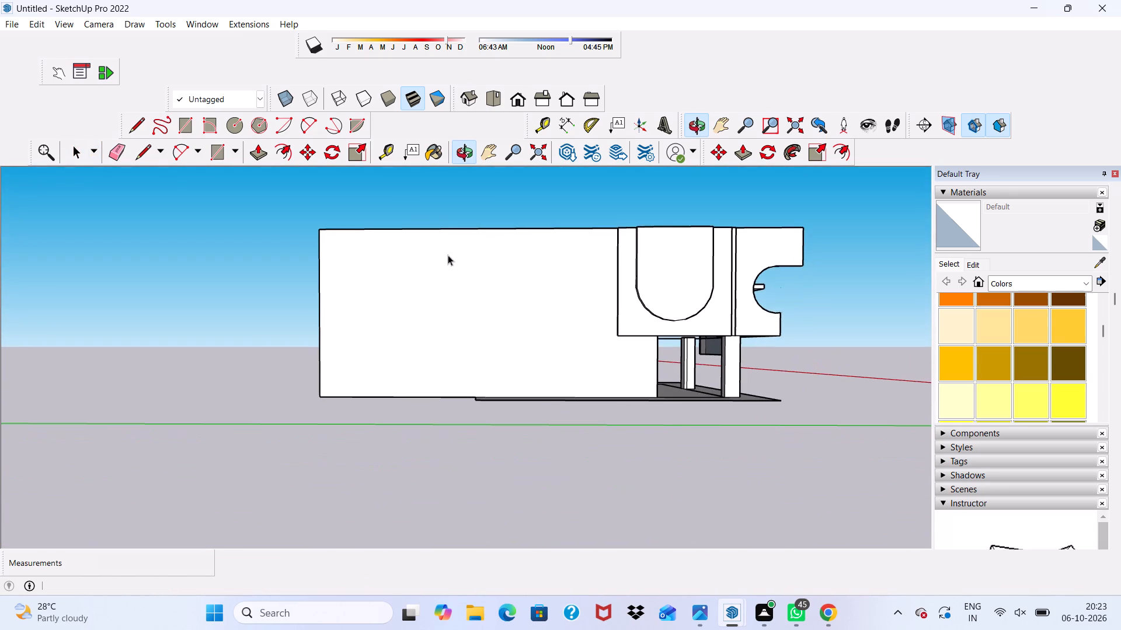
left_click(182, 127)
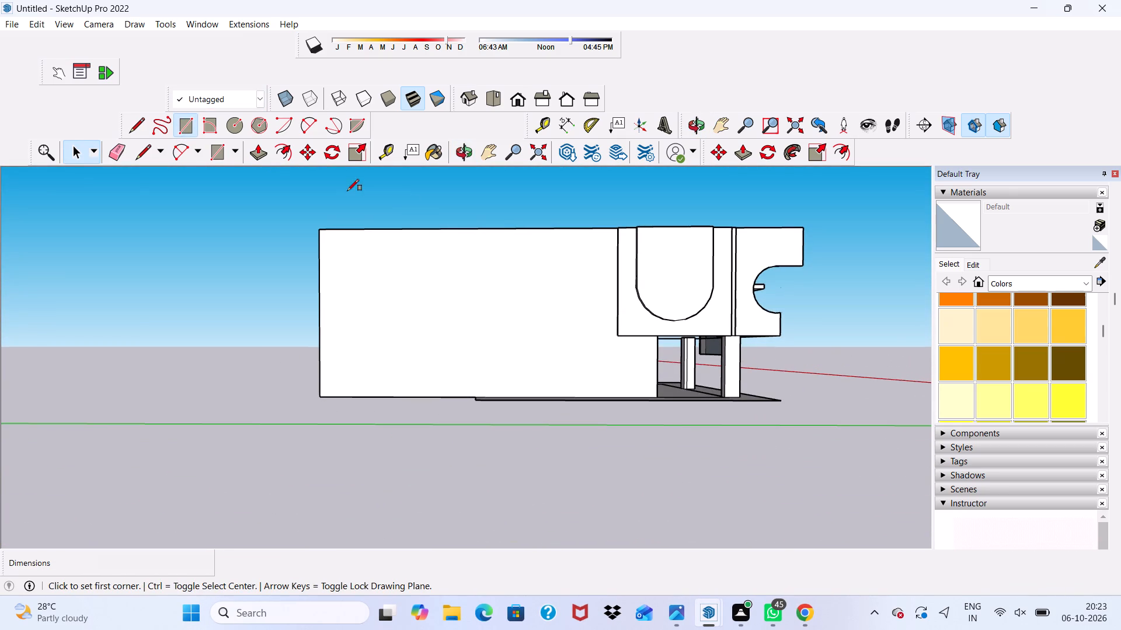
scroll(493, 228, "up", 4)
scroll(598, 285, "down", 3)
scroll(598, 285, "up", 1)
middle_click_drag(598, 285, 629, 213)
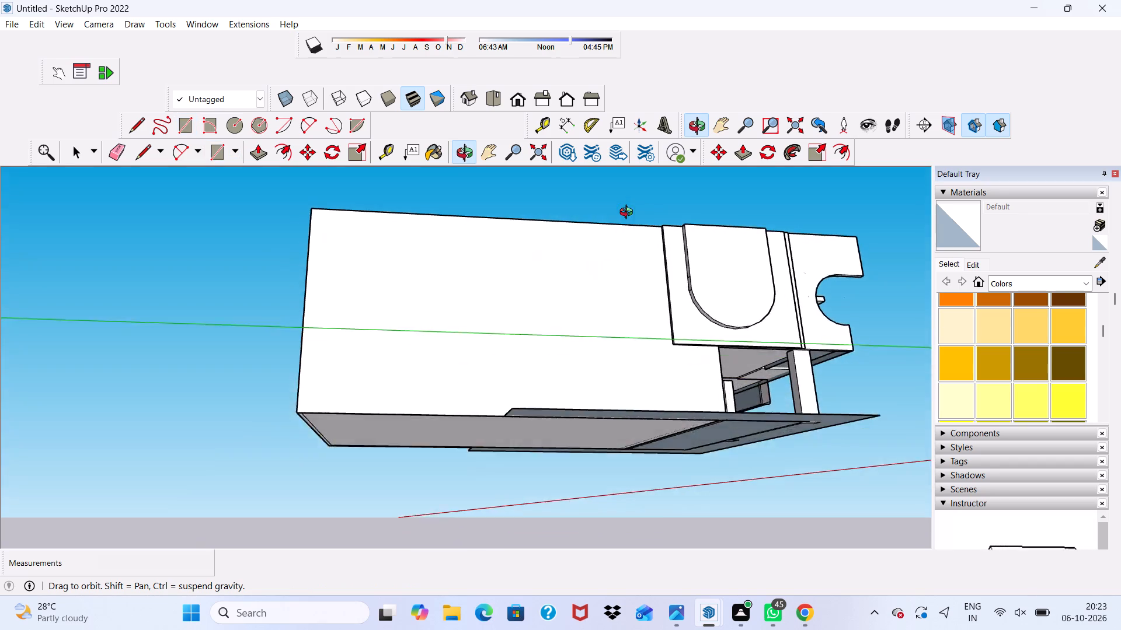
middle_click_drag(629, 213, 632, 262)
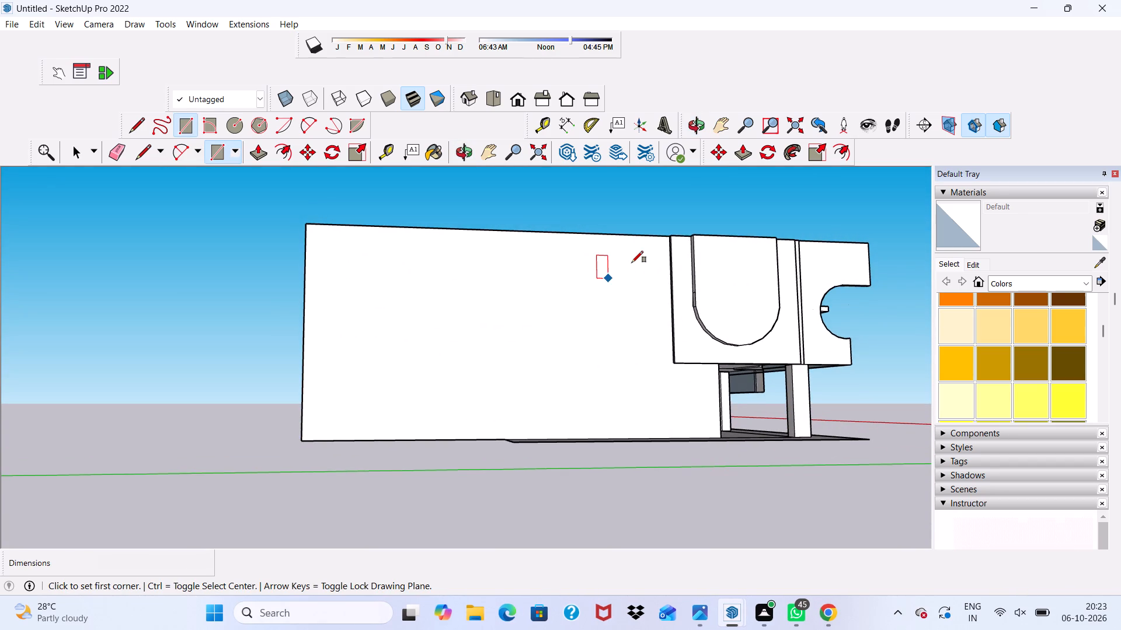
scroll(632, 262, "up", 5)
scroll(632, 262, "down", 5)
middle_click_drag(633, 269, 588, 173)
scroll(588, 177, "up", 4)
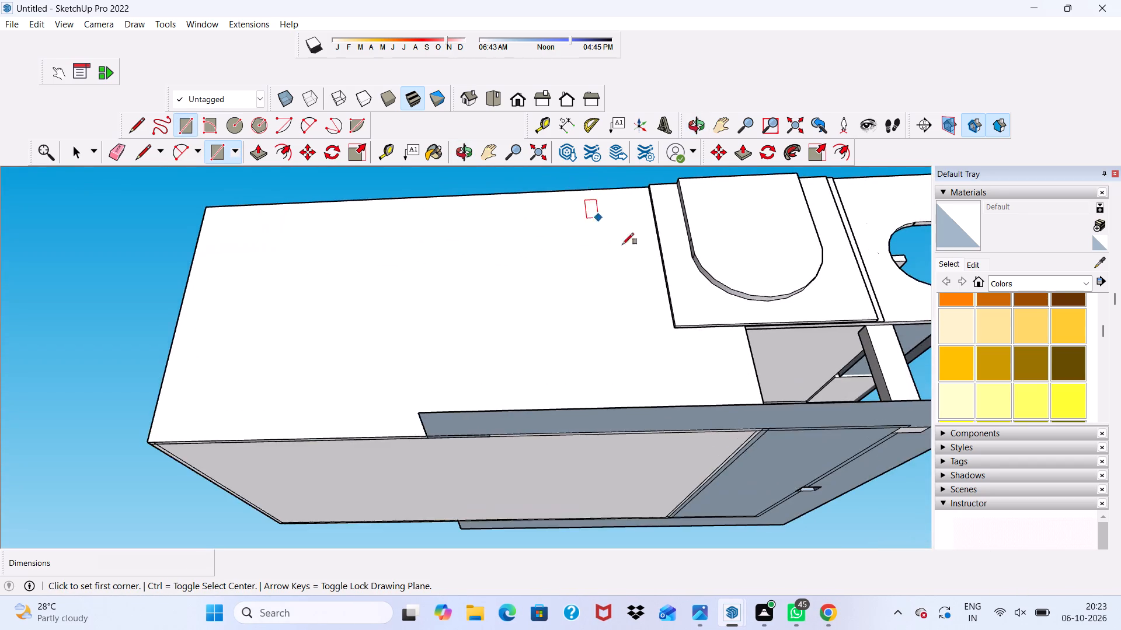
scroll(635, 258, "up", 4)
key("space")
Push/Pull the narrow underside face of the side wall above the porch opening 11" downward.
scroll(697, 312, "up", 4)
scroll(521, 287, "down", 5)
scroll(469, 288, "up", 1)
scroll(467, 288, "down", 2)
scroll(764, 346, "down", 1)
scroll(632, 304, "down", 4)
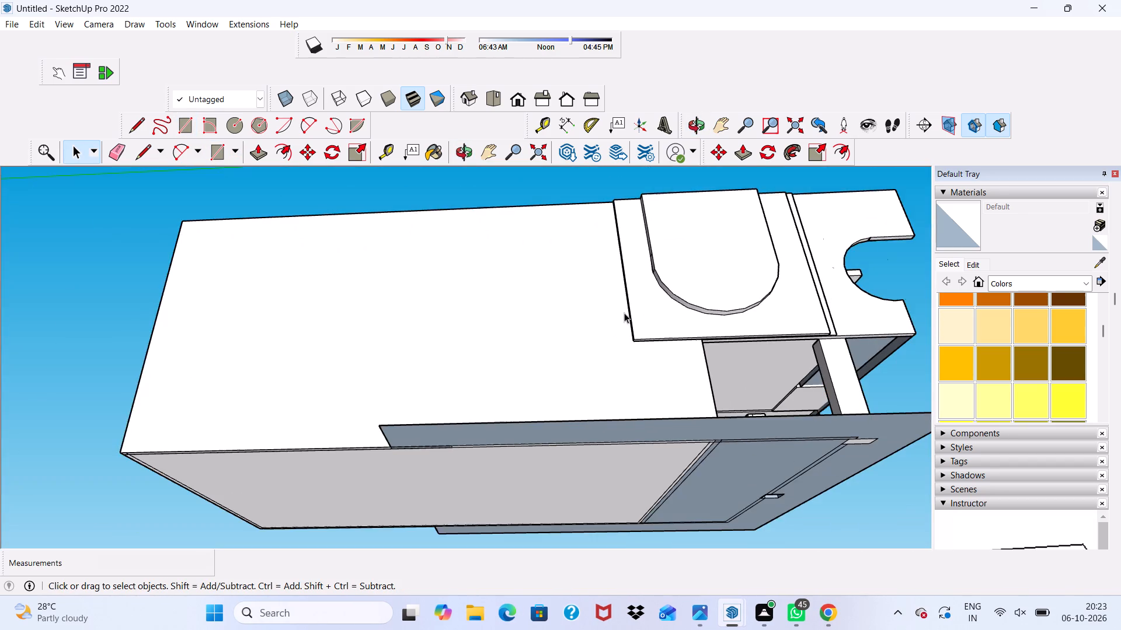
scroll(881, 332, "up", 10)
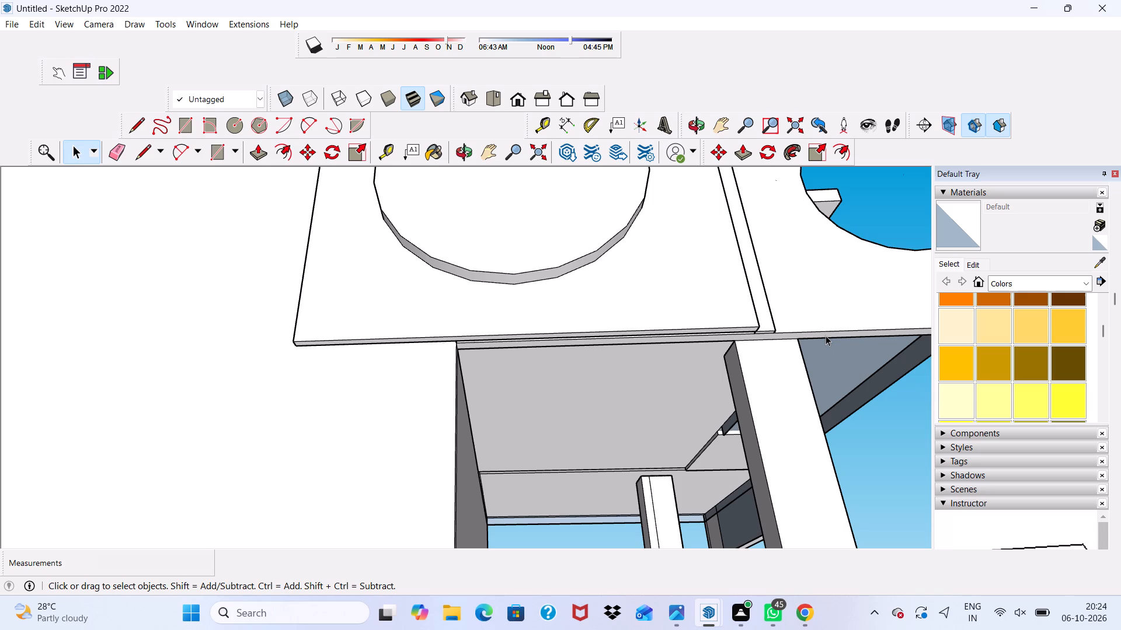
left_click(826, 335)
scroll(704, 333, "up", 1)
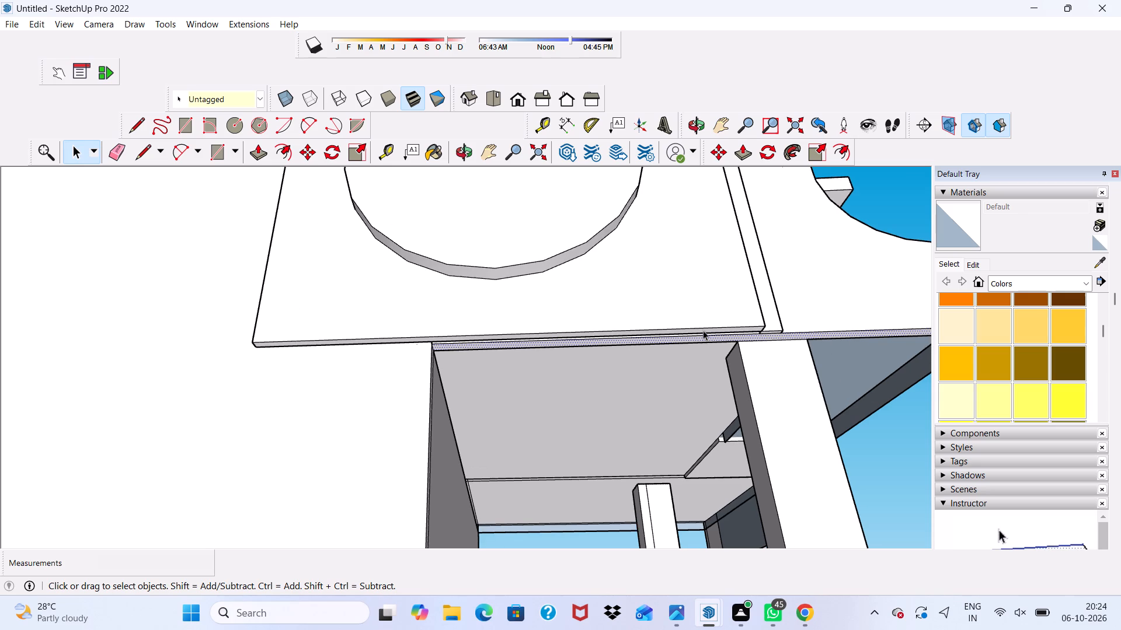
scroll(698, 346, "up", 3)
scroll(344, 346, "down", 2)
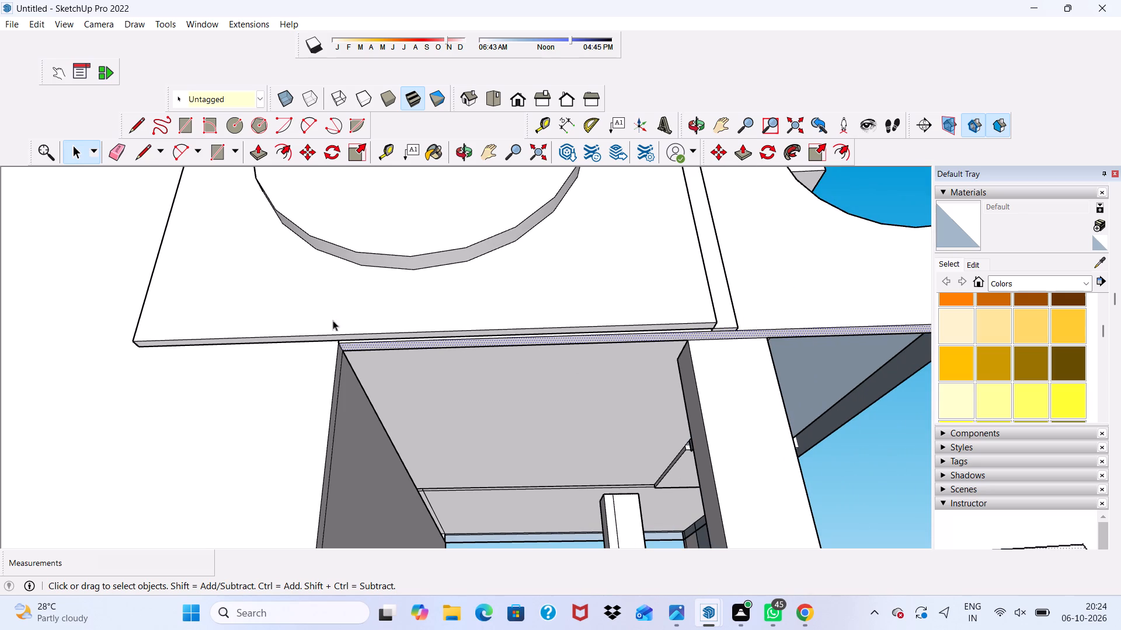
left_click(263, 150)
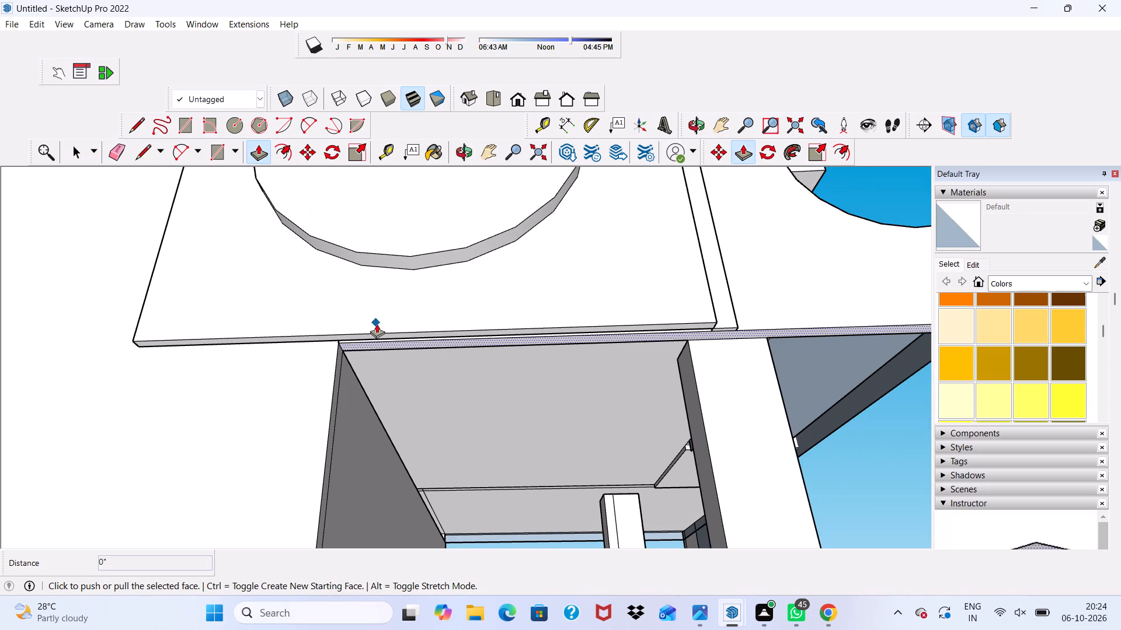
left_click(378, 341)
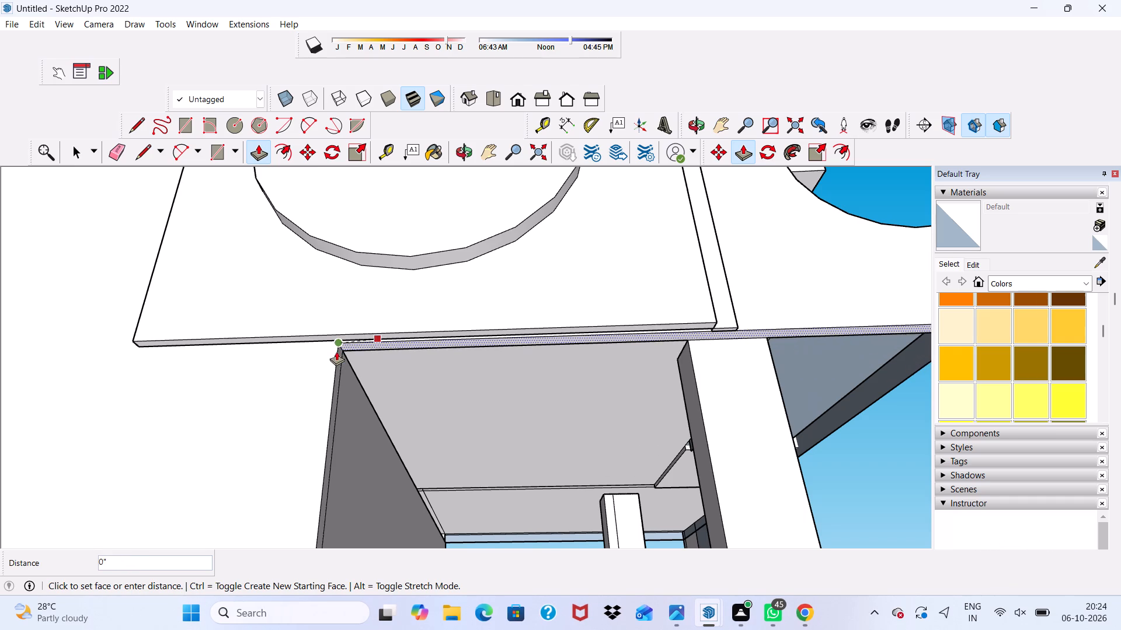
left_click(333, 353)
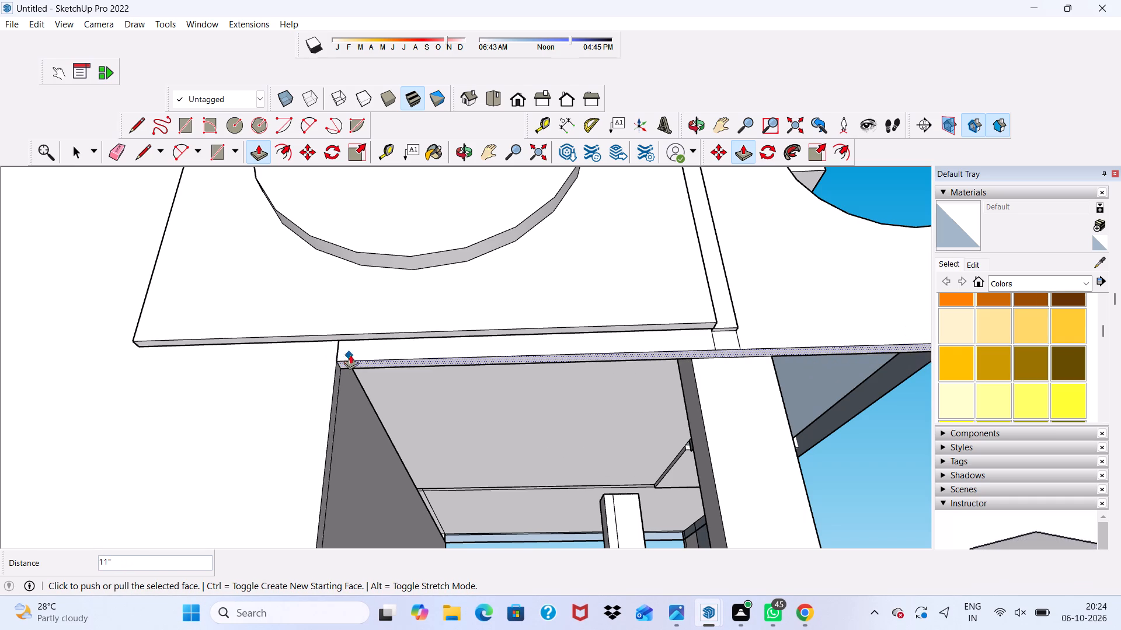
key("space")
Erase the short vertical seam on the side wall between the porch opening's upper corner and the raised panel.
left_click(365, 346)
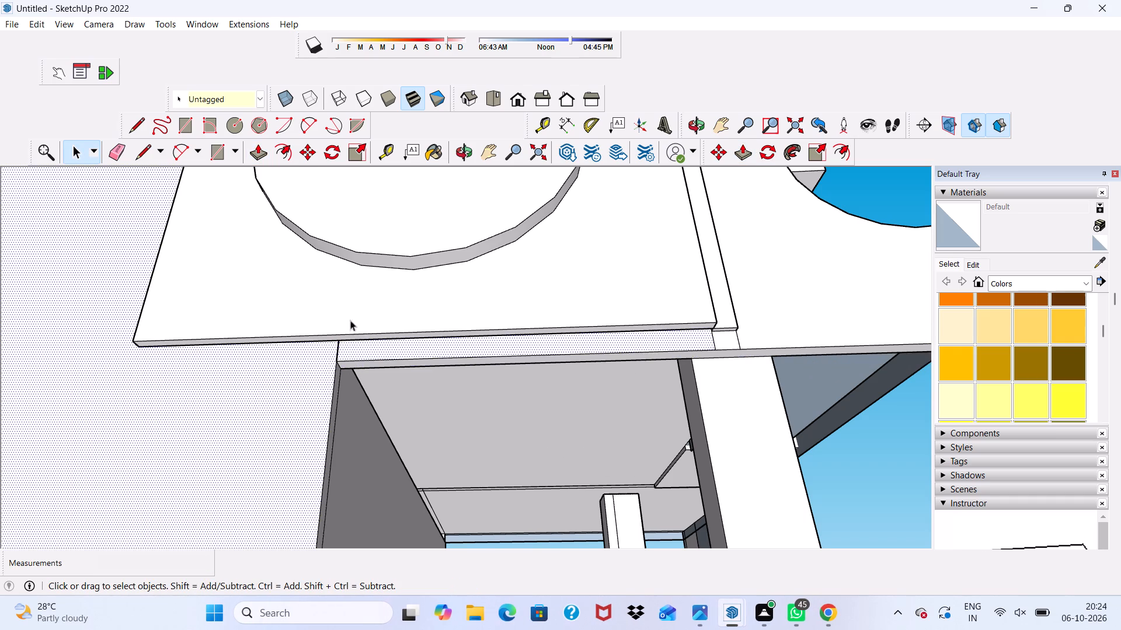
scroll(337, 325, "down", 1)
scroll(341, 333, "up", 3)
scroll(344, 338, "down", 3)
scroll(327, 334, "up", 1)
scroll(327, 334, "down", 4)
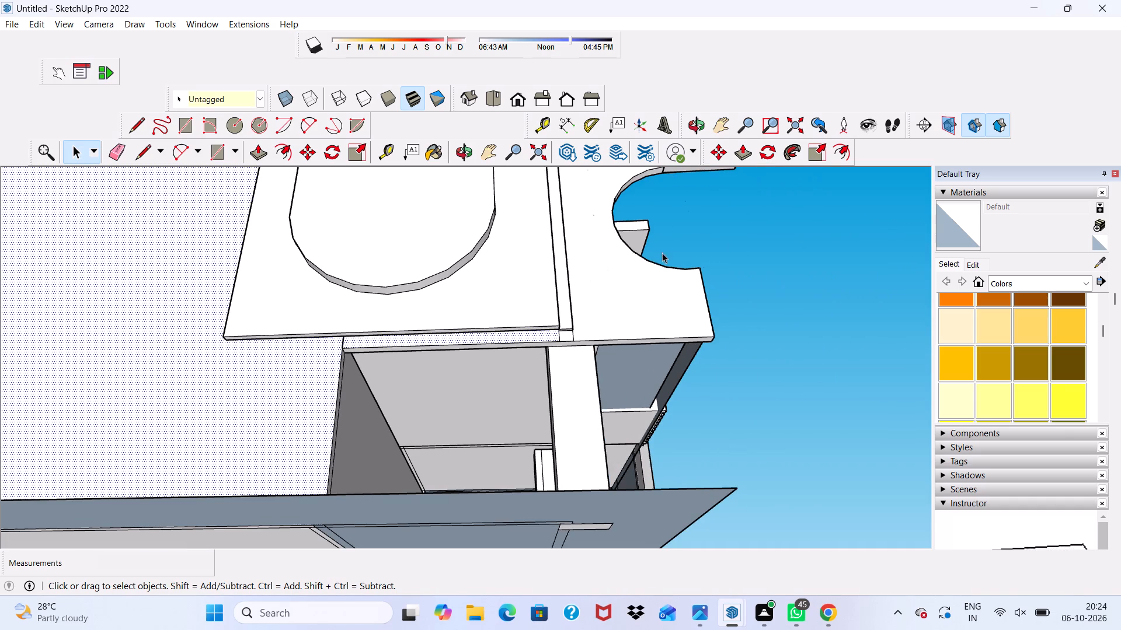
left_click(726, 245)
scroll(482, 324, "up", 5)
left_click(429, 350)
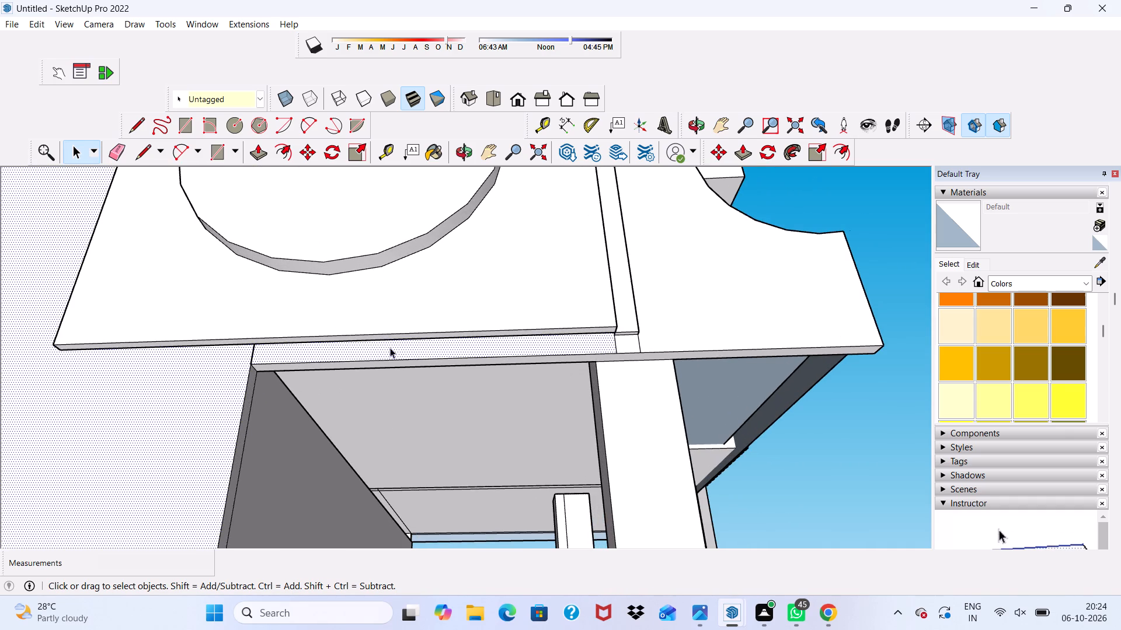
middle_click_drag(318, 342, 433, 362)
scroll(433, 363, "up", 6)
middle_click_drag(381, 366, 426, 388)
scroll(422, 376, "down", 1)
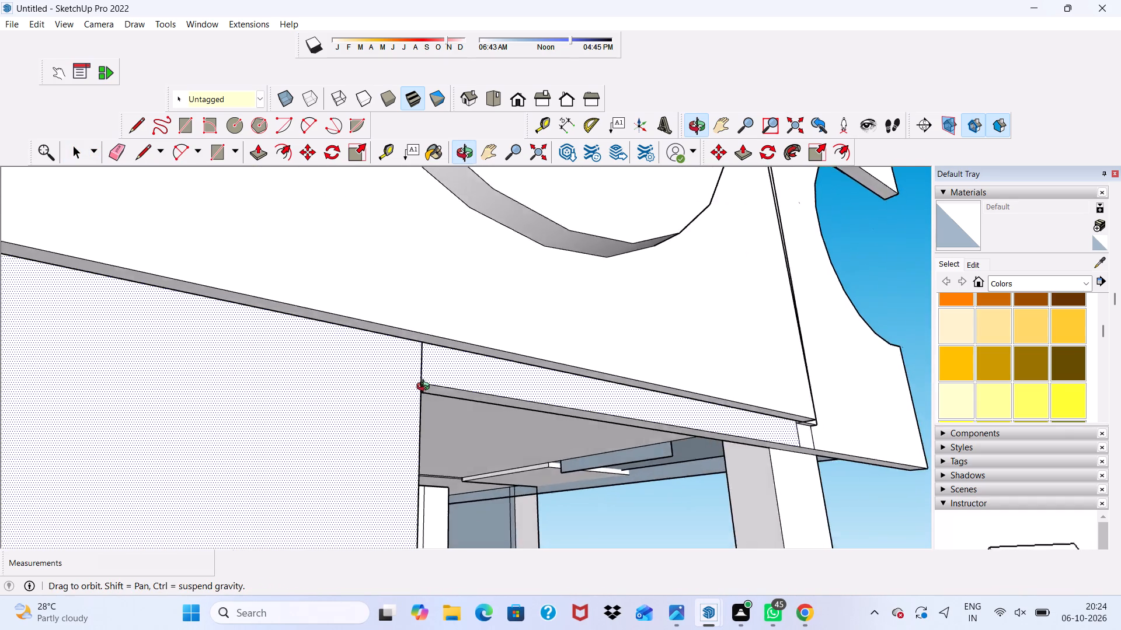
middle_click_drag(426, 388, 426, 388)
scroll(426, 388, "up", 11)
middle_click_drag(414, 343, 441, 358)
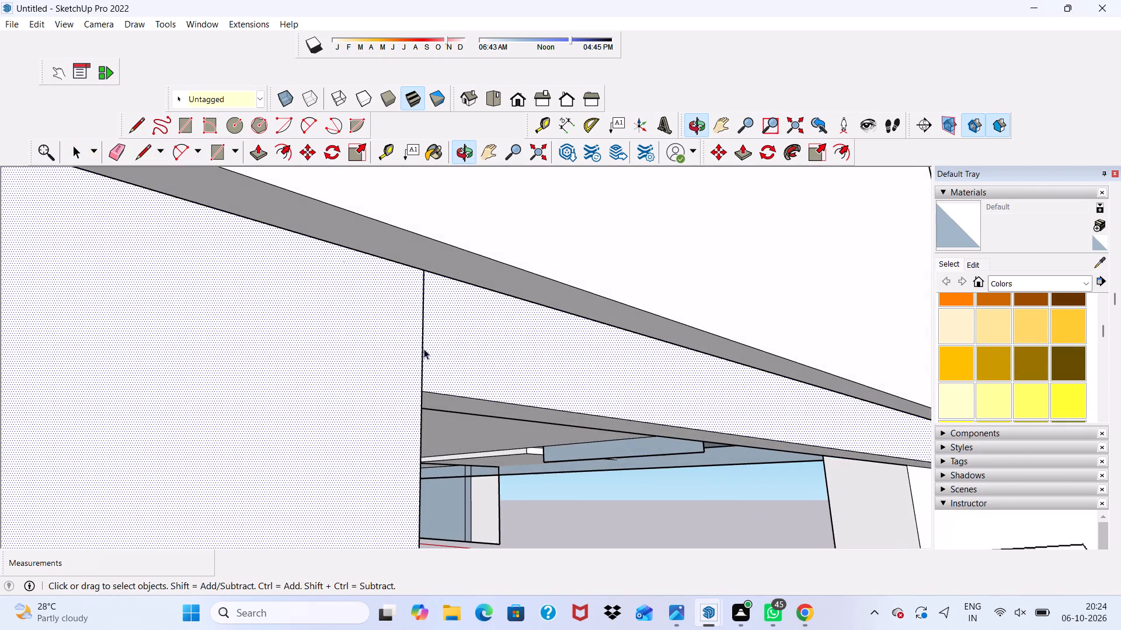
left_click_drag(117, 146, 120, 153)
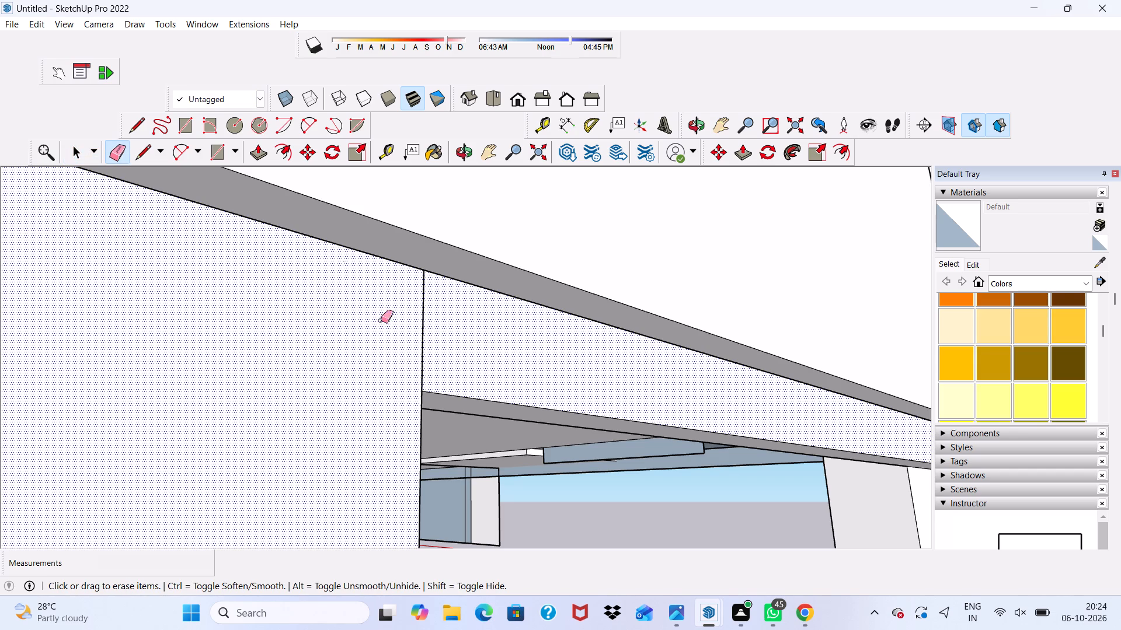
left_click_drag(412, 320, 427, 318)
scroll(436, 325, "down", 2)
key("space")
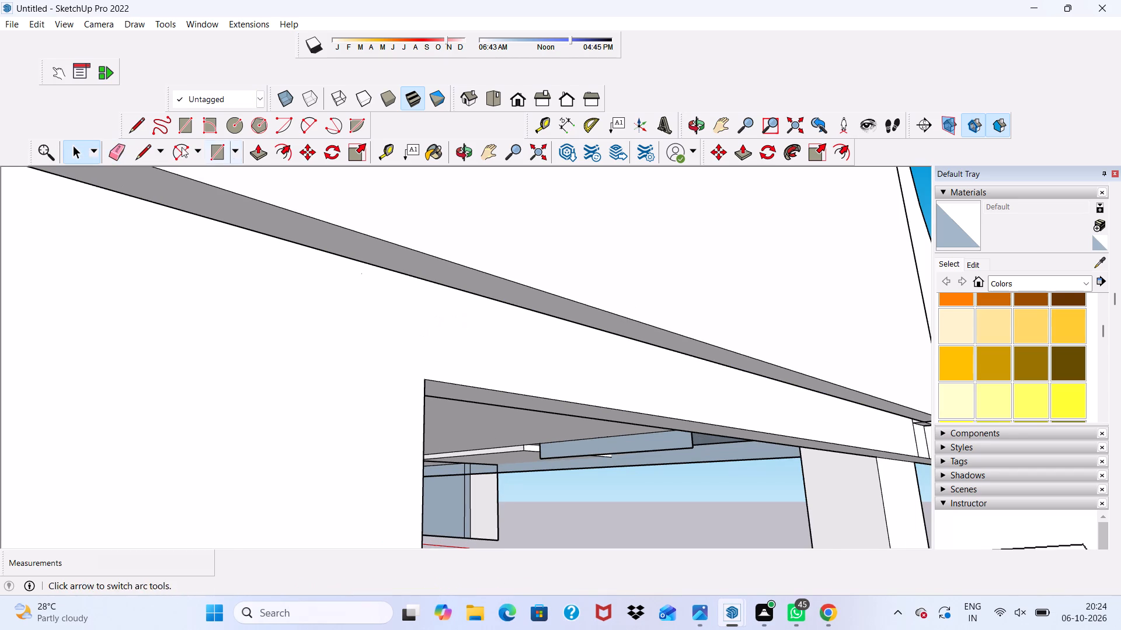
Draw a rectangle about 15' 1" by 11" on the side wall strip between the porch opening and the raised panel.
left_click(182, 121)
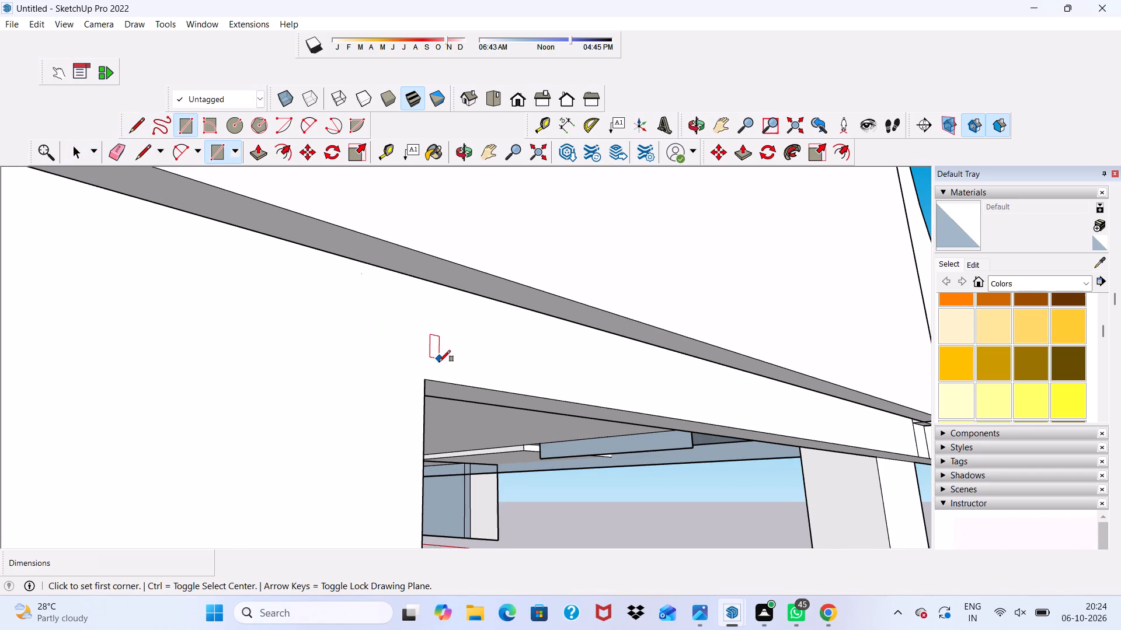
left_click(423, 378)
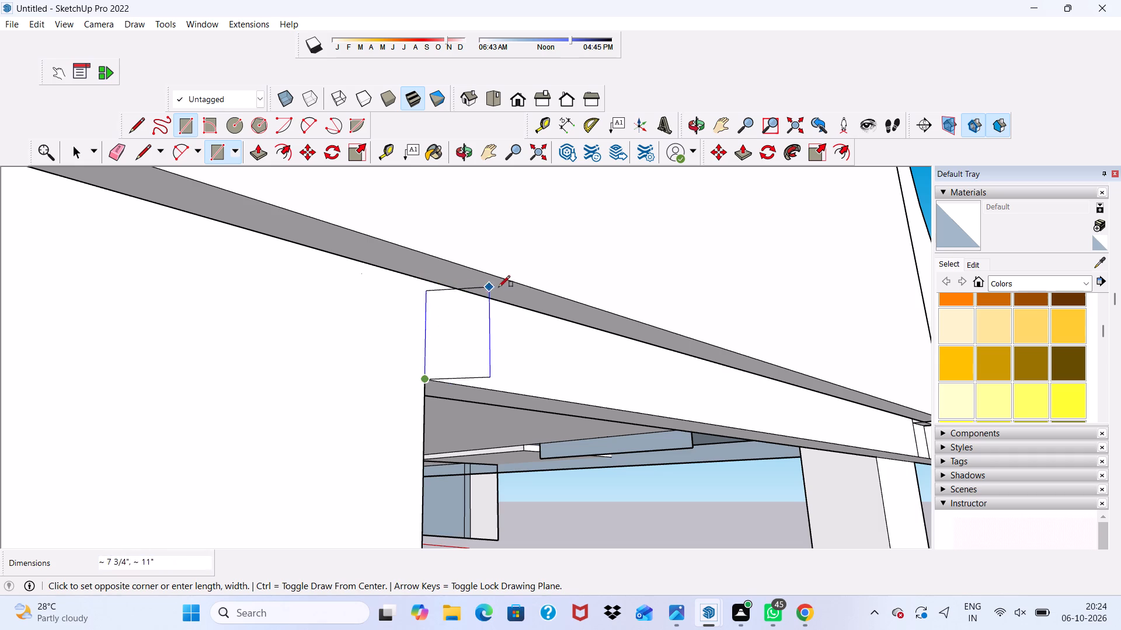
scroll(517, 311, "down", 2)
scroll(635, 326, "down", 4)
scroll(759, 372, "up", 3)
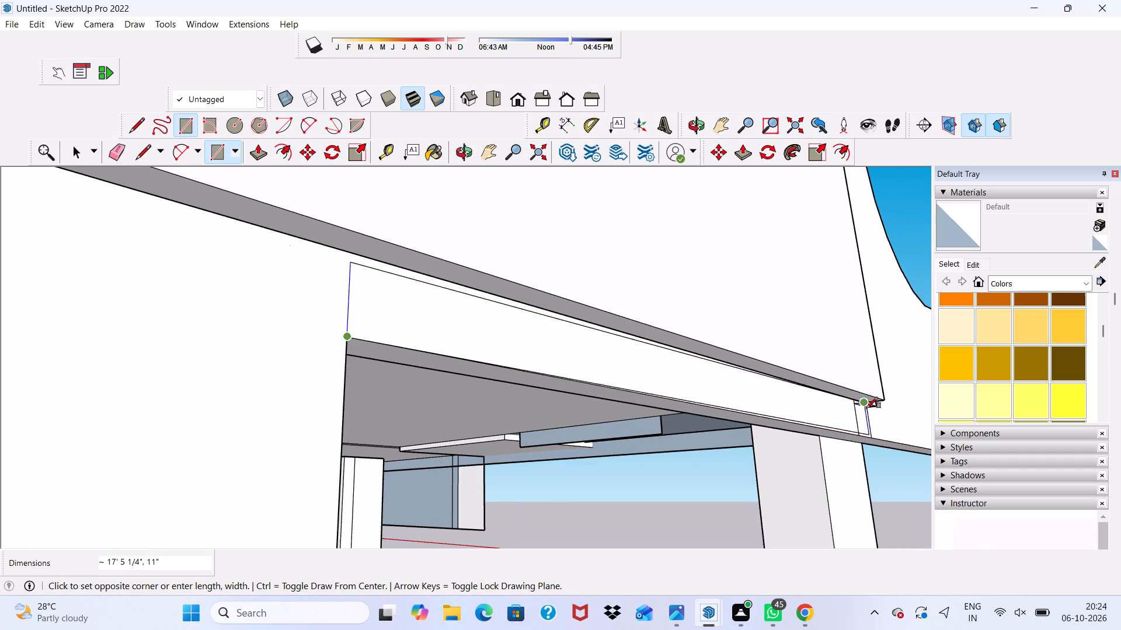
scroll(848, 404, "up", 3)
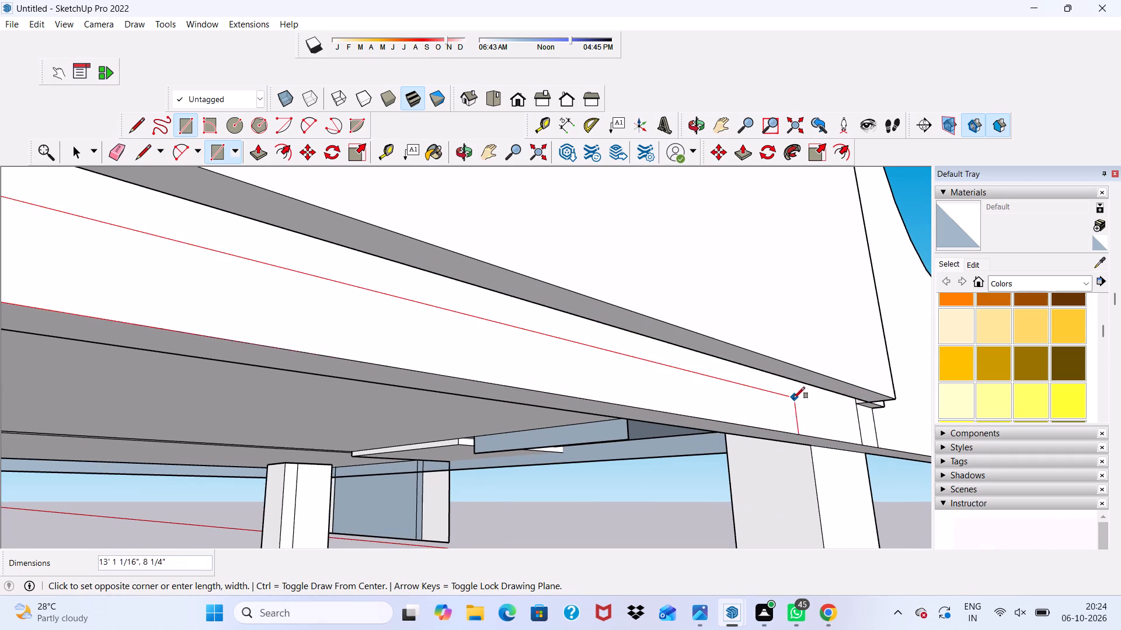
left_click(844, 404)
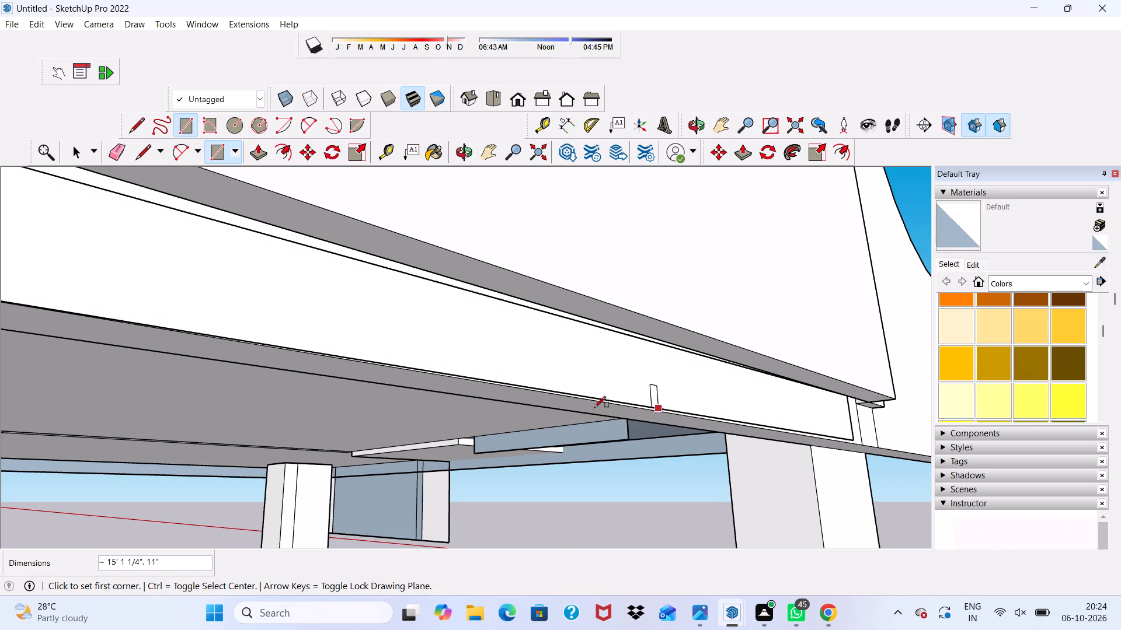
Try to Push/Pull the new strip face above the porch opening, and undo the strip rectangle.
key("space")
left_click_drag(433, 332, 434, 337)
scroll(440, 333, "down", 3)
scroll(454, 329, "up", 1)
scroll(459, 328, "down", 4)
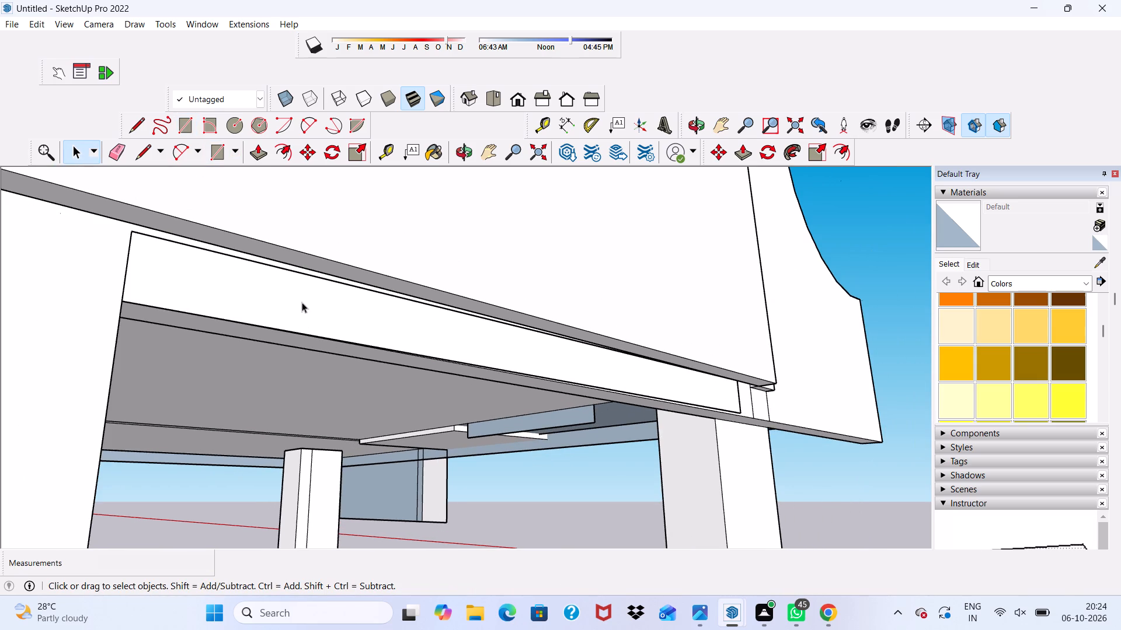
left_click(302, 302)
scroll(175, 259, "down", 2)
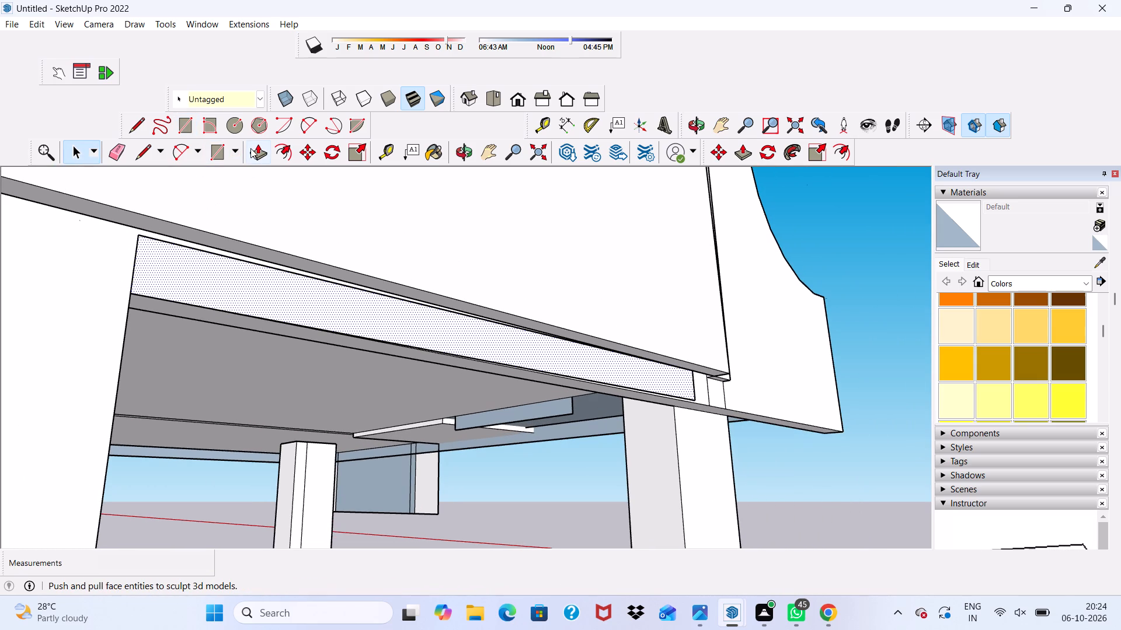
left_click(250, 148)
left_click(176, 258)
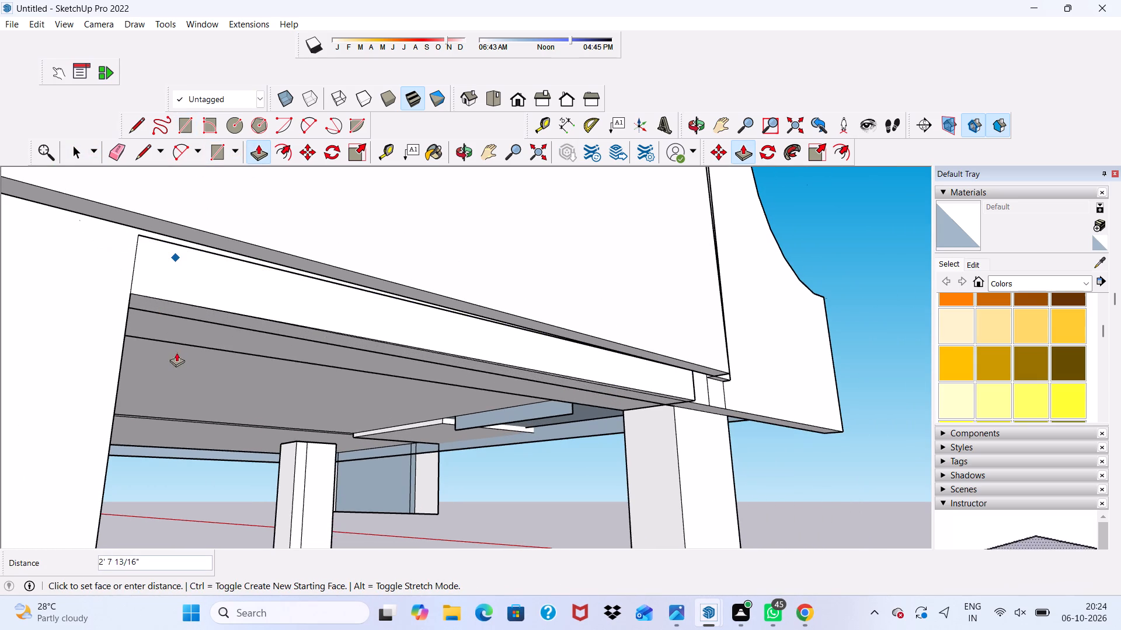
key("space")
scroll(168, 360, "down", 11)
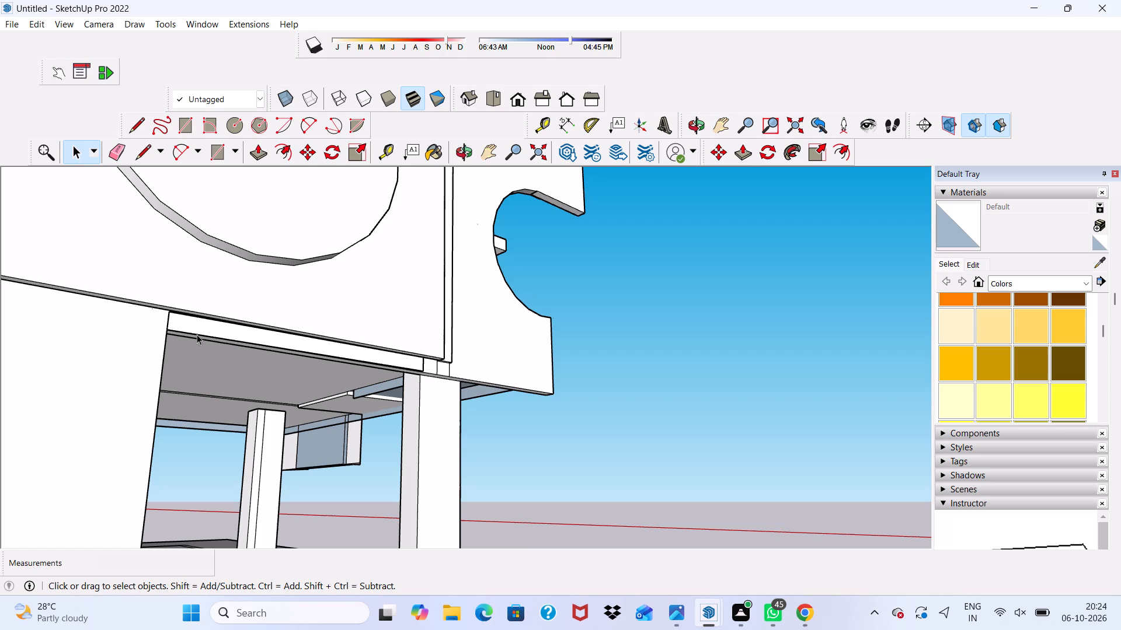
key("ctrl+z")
Examine the side wall faces around the porch opening and the raised panel.
middle_click_drag(195, 340, 203, 296)
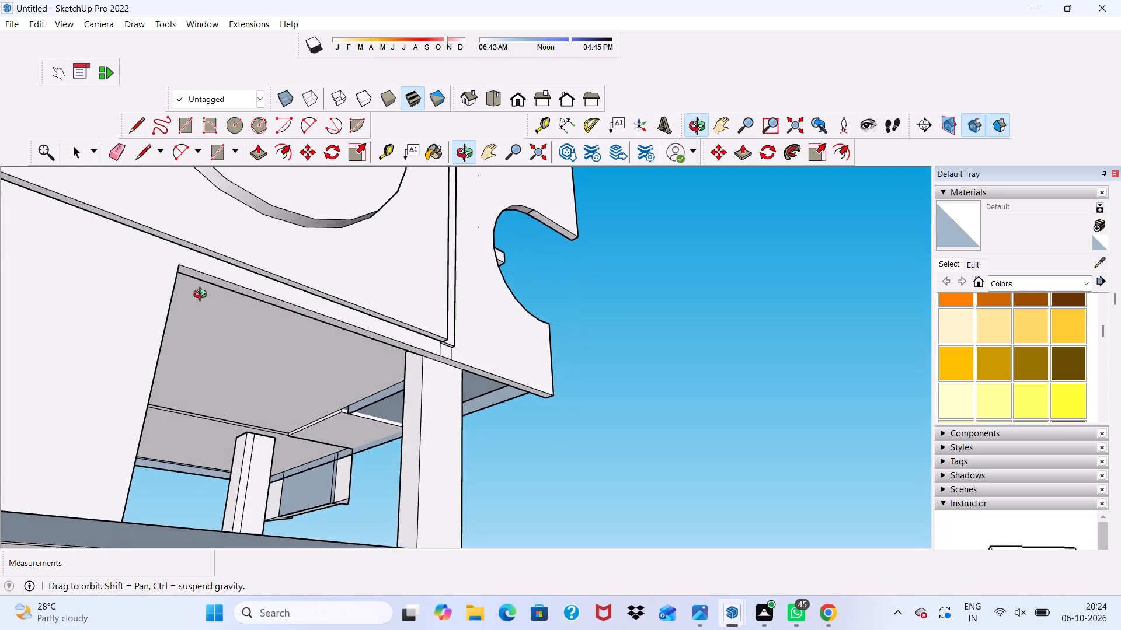
middle_click_drag(203, 296, 203, 296)
scroll(175, 256, "up", 5)
left_click(203, 286)
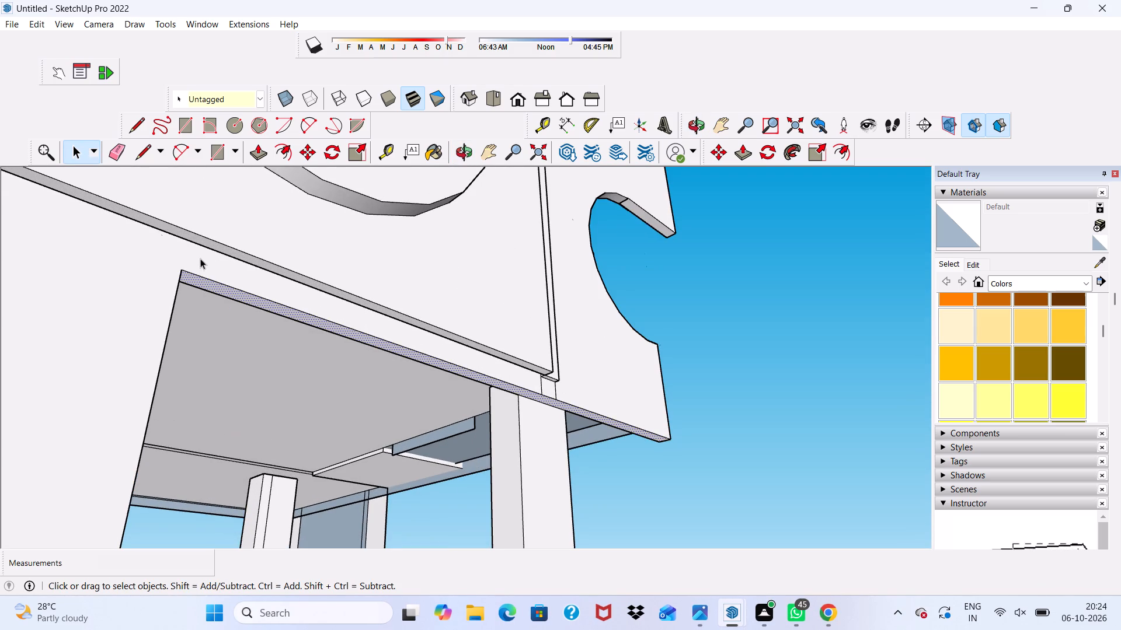
left_click(196, 264)
scroll(189, 264, "down", 5)
middle_click_drag(187, 263, 323, 334)
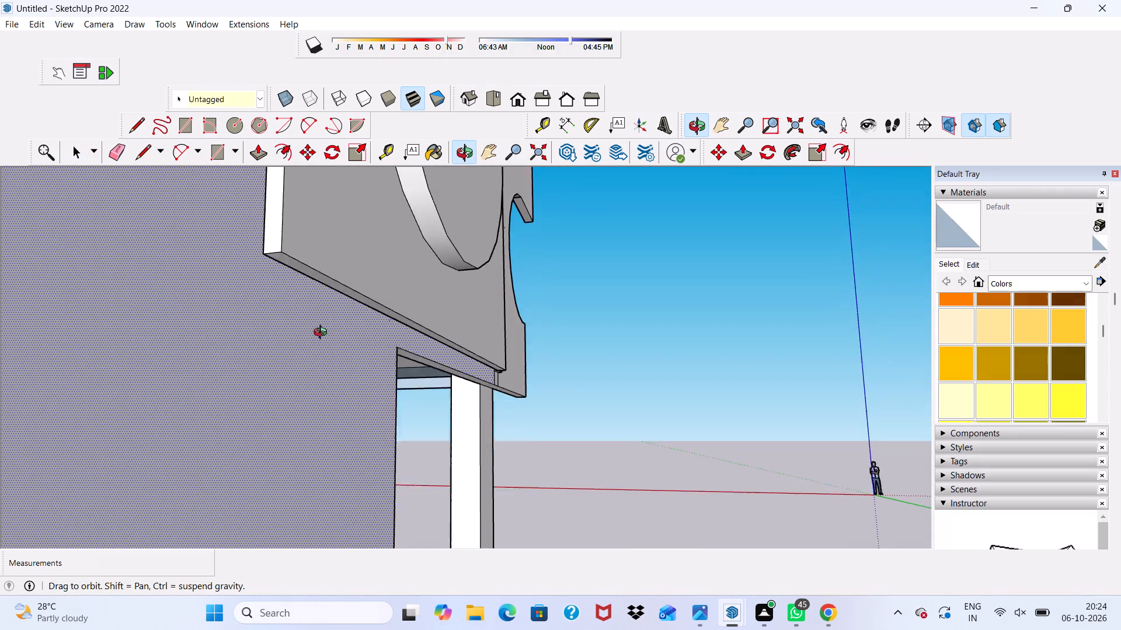
middle_click_drag(323, 334, 332, 343)
scroll(410, 358, "up", 1)
scroll(503, 320, "down", 3)
left_click(574, 304)
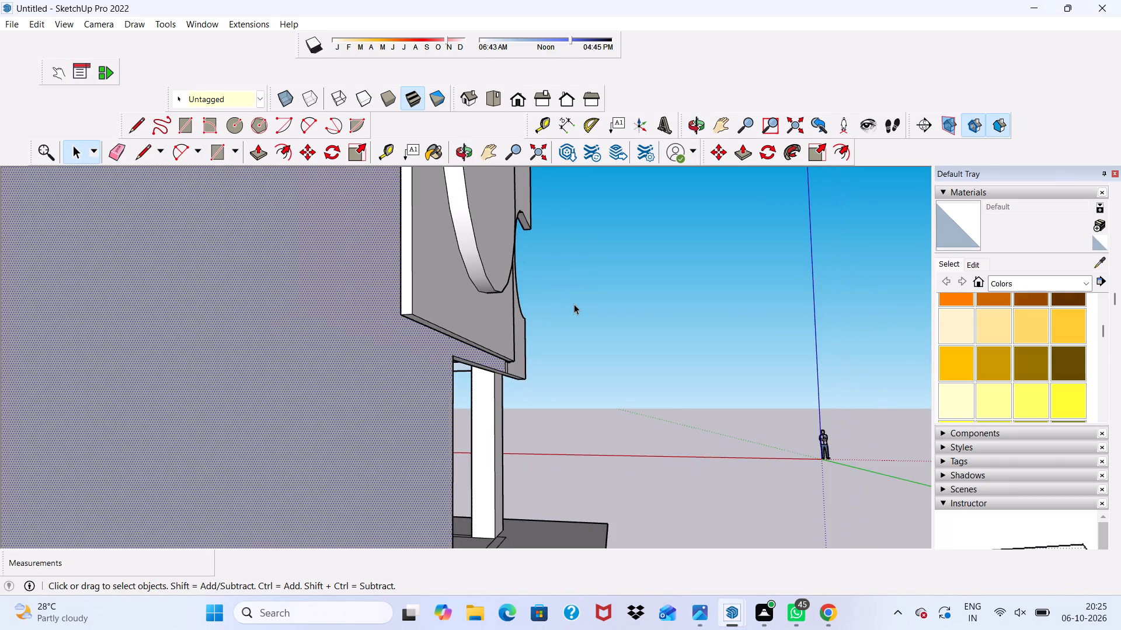
scroll(568, 303, "down", 5)
middle_click_drag(565, 306, 249, 342)
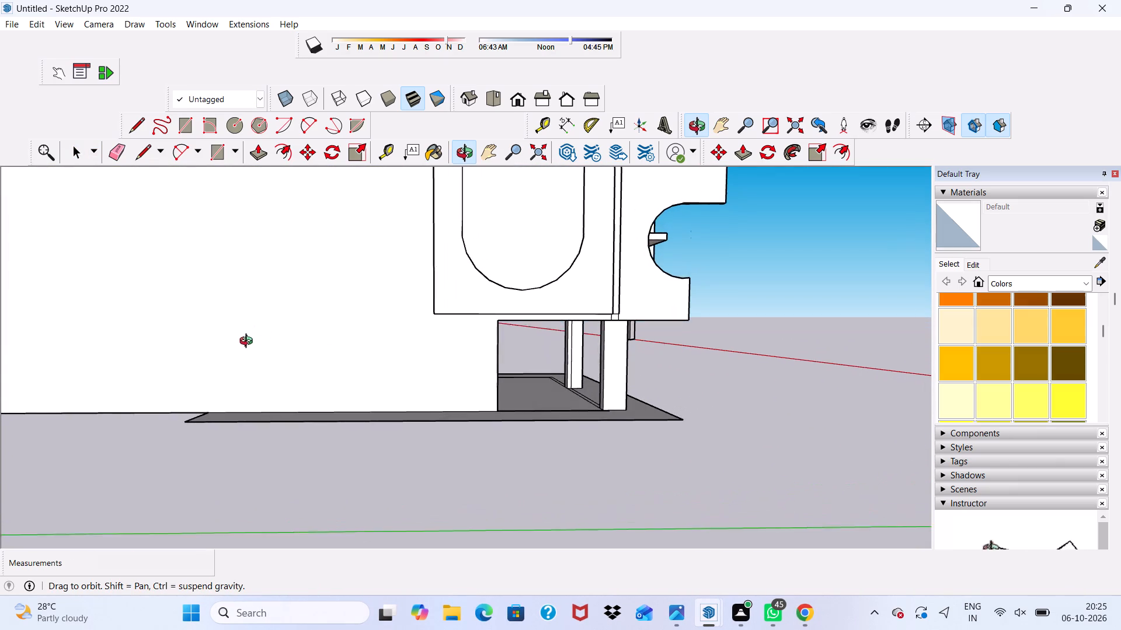
middle_click_drag(249, 342, 248, 344)
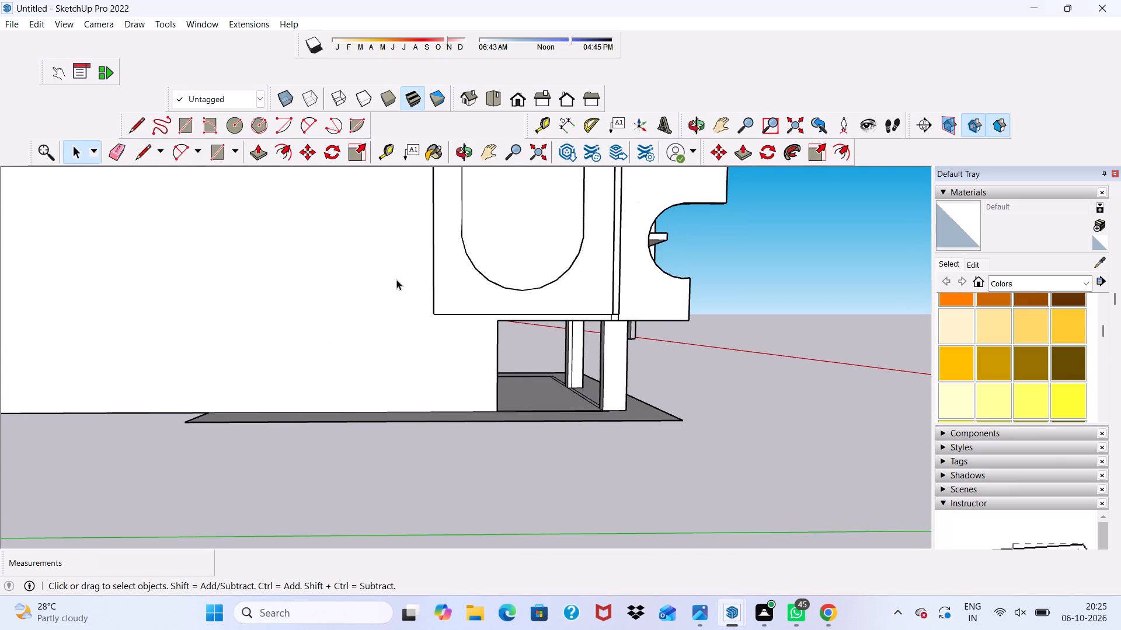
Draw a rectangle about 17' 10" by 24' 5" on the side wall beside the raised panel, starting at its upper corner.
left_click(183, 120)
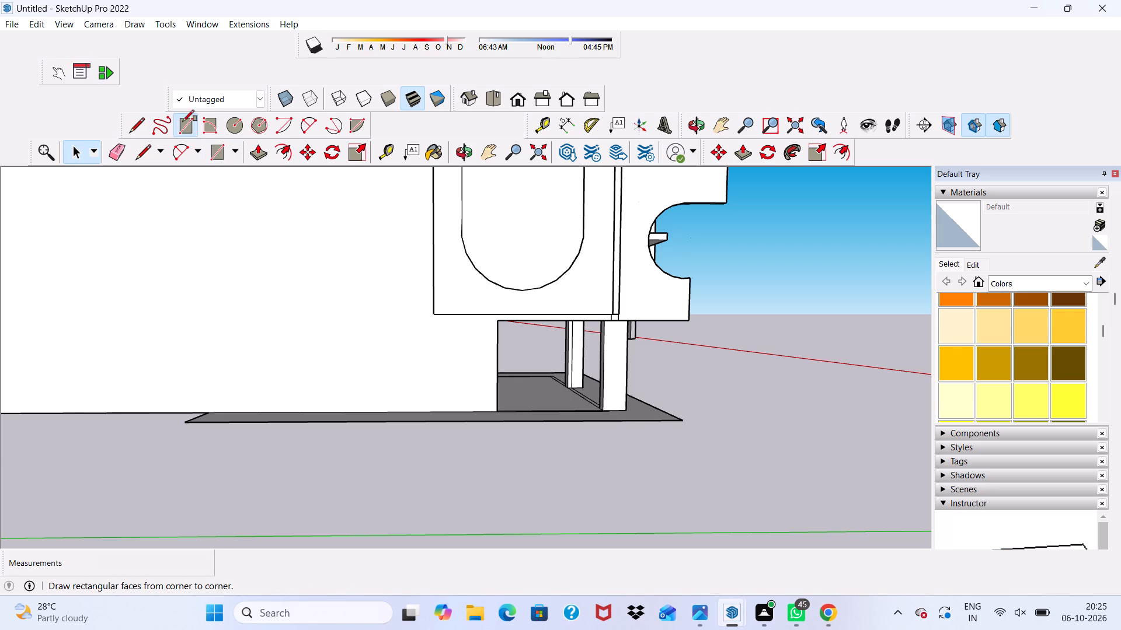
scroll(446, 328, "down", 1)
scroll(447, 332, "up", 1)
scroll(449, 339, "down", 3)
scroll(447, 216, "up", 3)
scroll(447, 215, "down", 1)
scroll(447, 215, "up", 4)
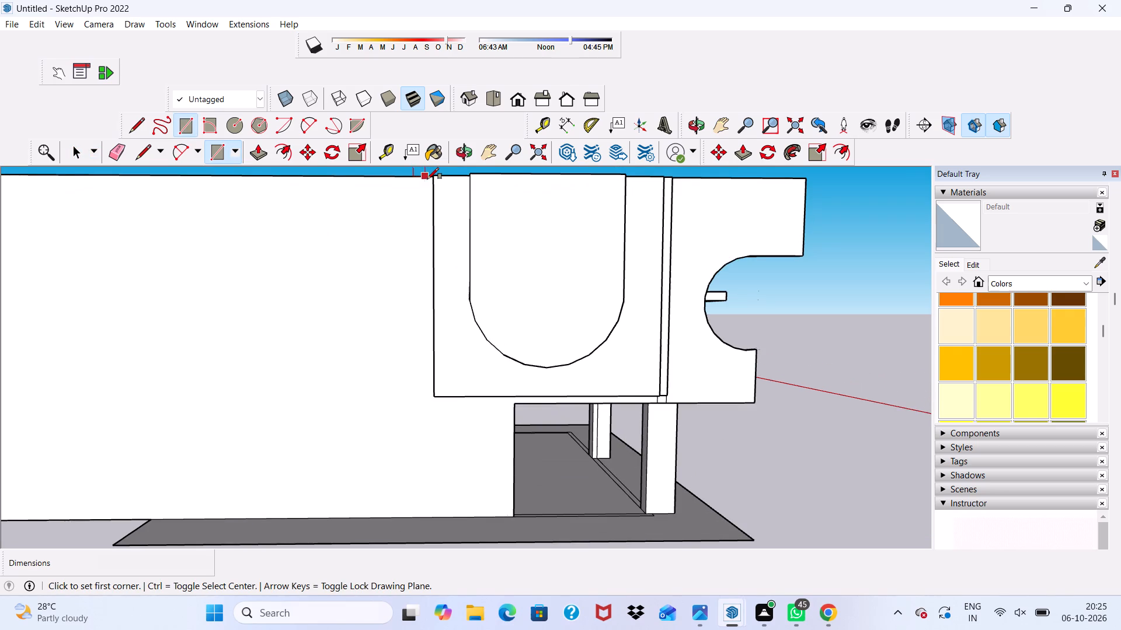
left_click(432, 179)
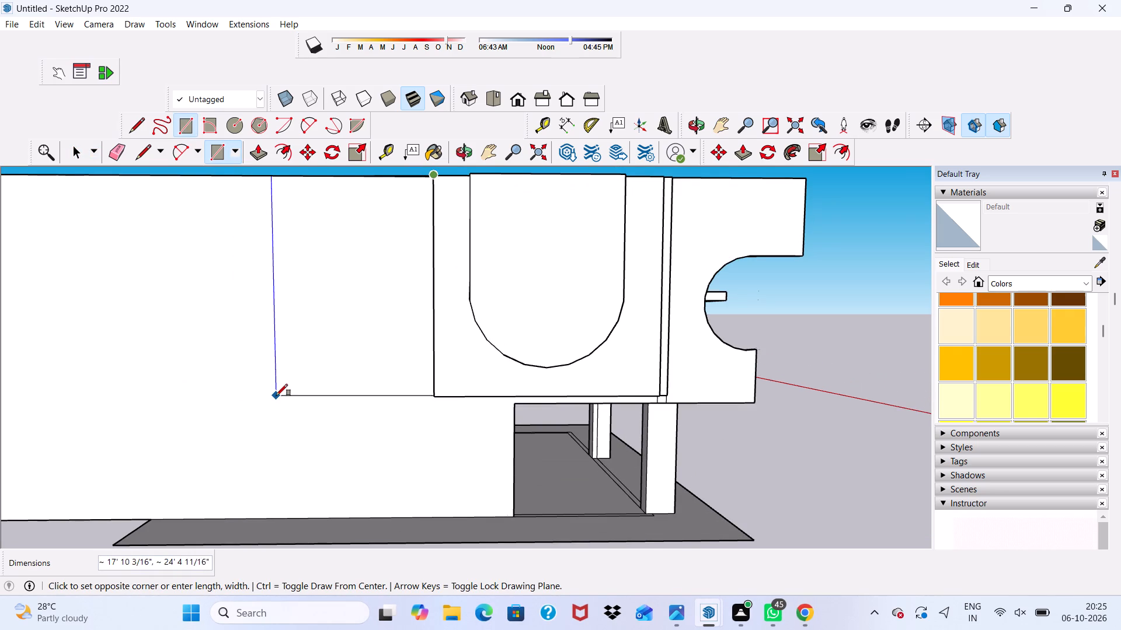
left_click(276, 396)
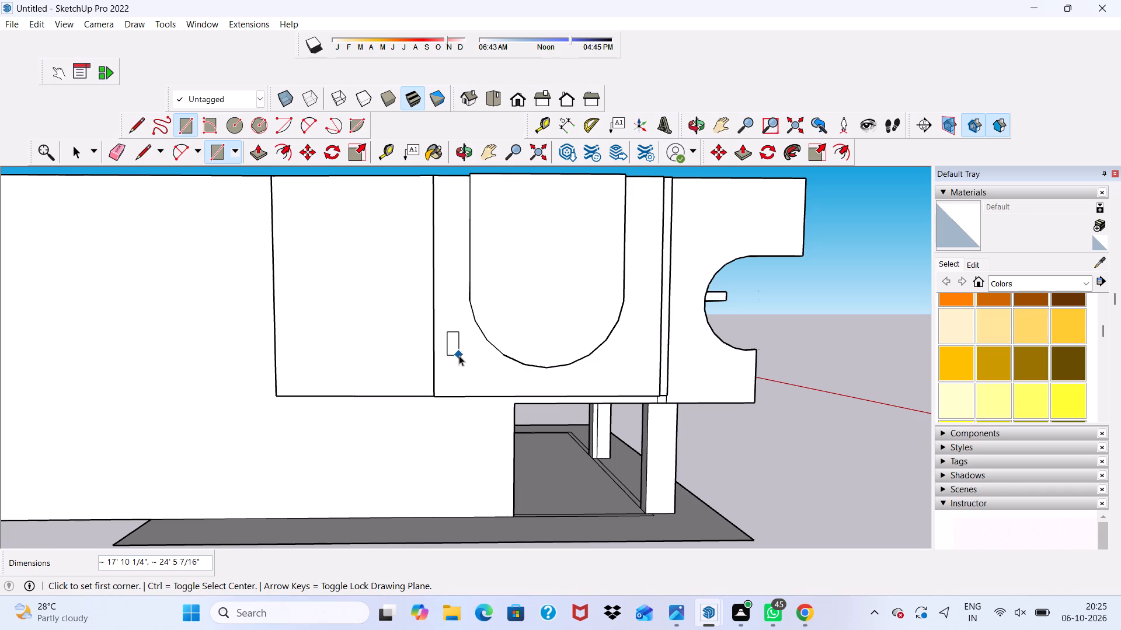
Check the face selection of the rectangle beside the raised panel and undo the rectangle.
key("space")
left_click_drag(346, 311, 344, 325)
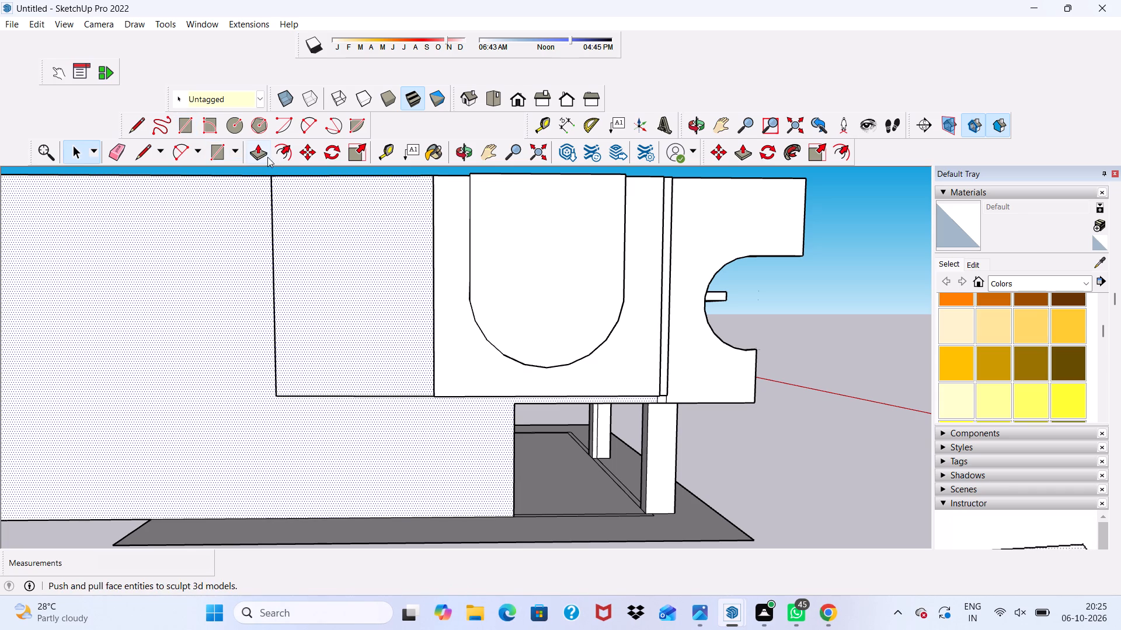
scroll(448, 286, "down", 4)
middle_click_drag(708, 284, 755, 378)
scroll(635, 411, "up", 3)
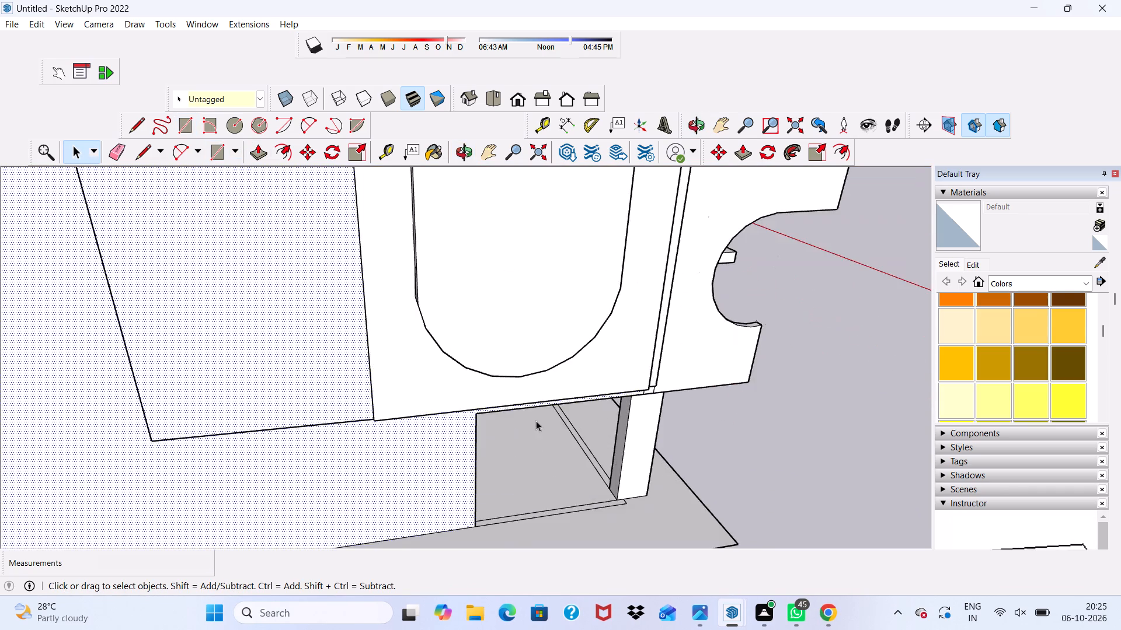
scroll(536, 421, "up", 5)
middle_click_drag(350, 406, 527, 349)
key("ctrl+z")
Draw a rectangle about 24' 11" by 21' 9" on the side wall from the raised panel's upper corner, away from the porch.
scroll(359, 384, "down", 7)
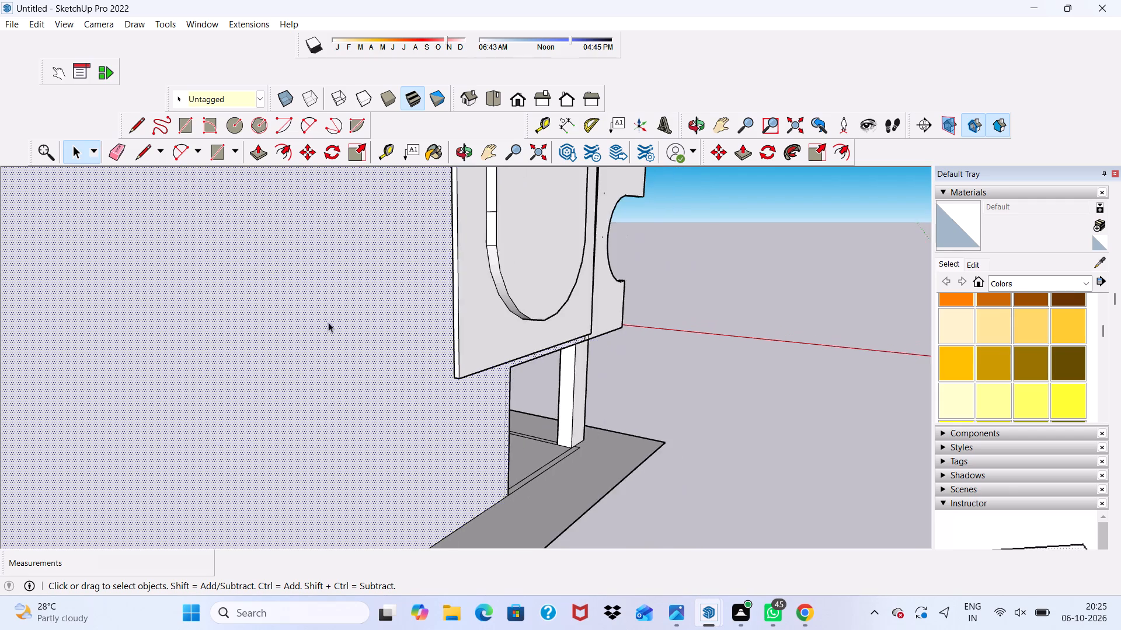
scroll(328, 322, "down", 6)
scroll(266, 239, "up", 1)
scroll(265, 239, "down", 3)
left_click(177, 126)
scroll(258, 271, "down", 8)
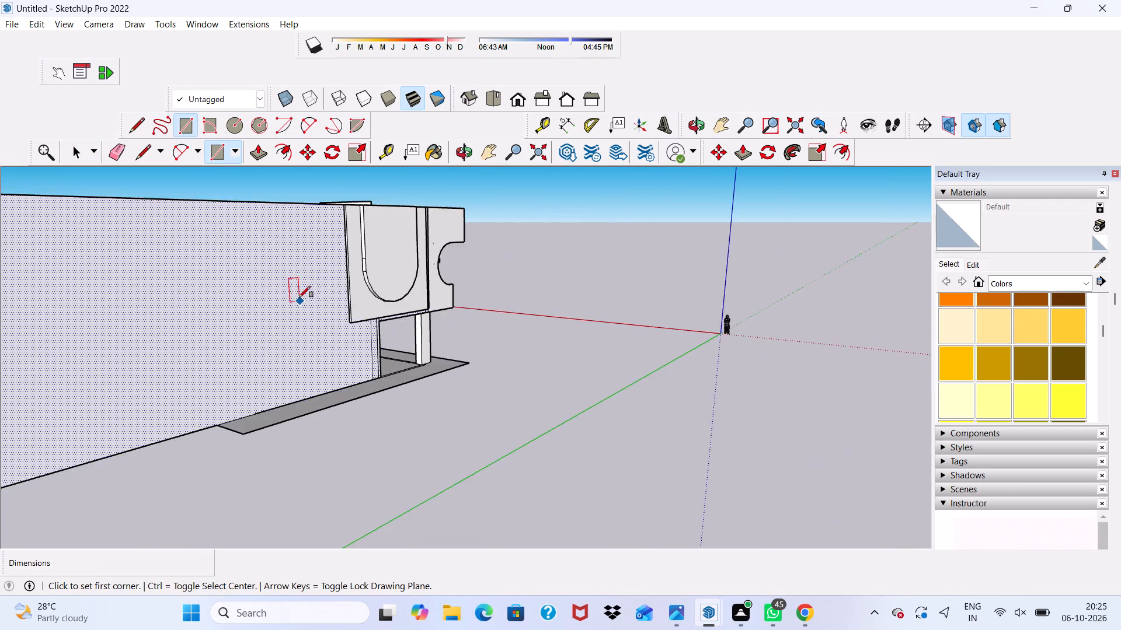
scroll(299, 297, "down", 6)
scroll(332, 228, "up", 20)
scroll(332, 228, "up", 5)
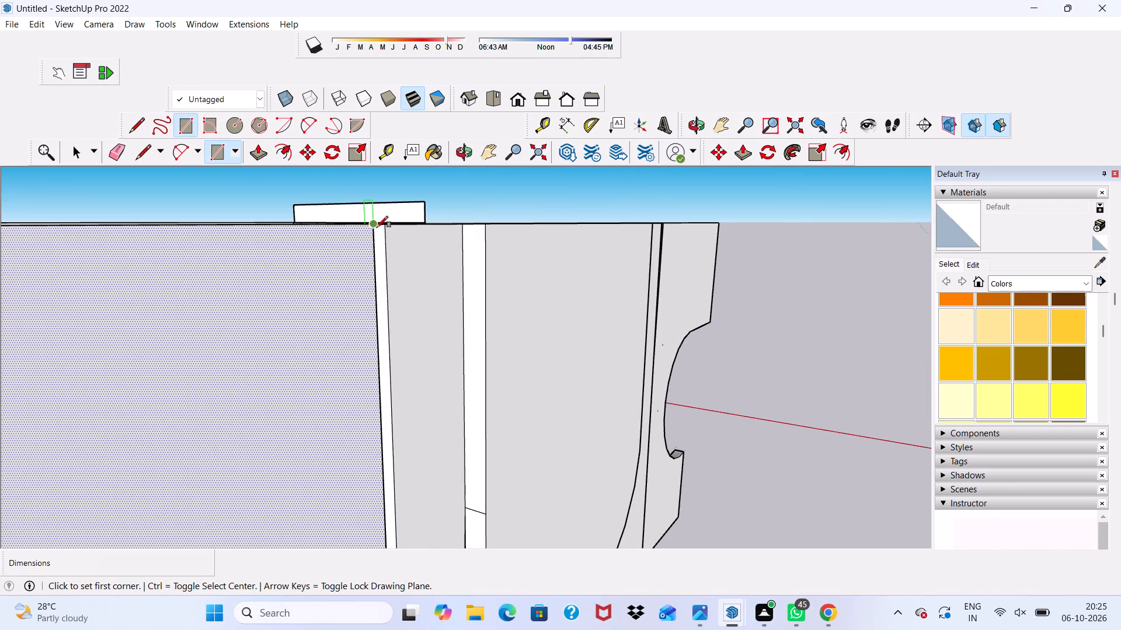
left_click(373, 228)
scroll(338, 245, "down", 19)
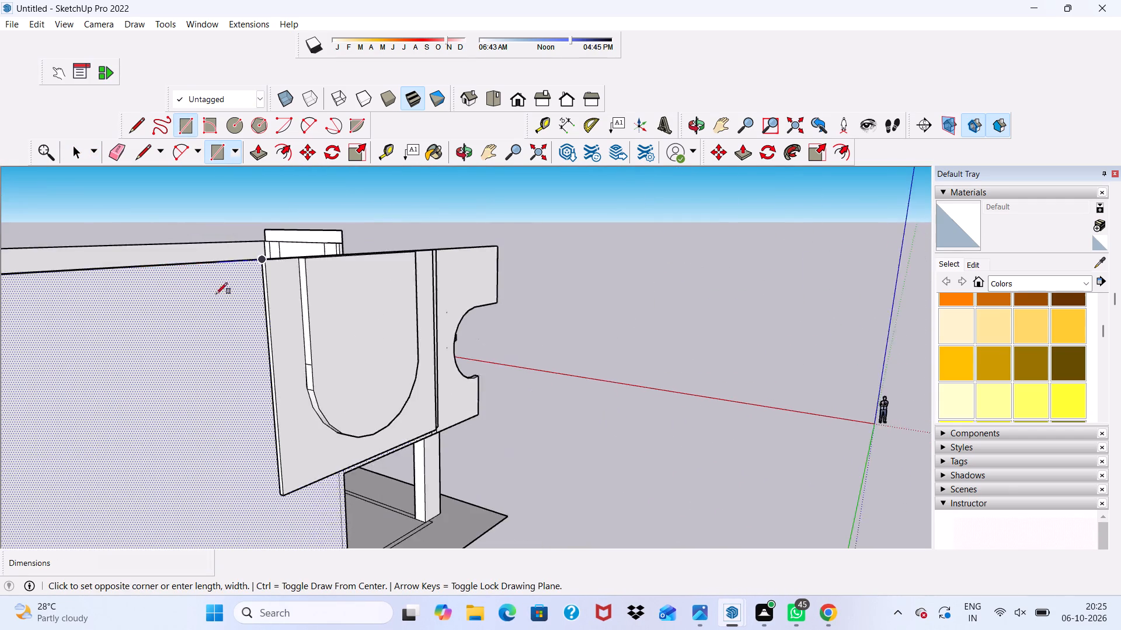
scroll(216, 294, "down", 2)
scroll(139, 377, "down", 5)
scroll(127, 411, "up", 2)
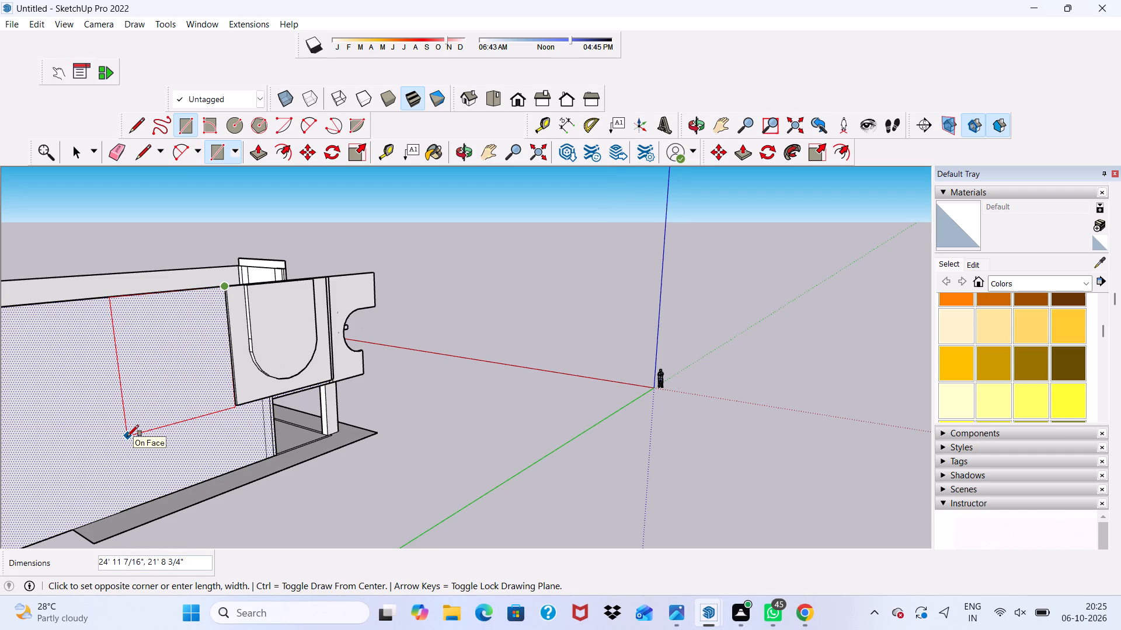
left_click(127, 436)
key("space")
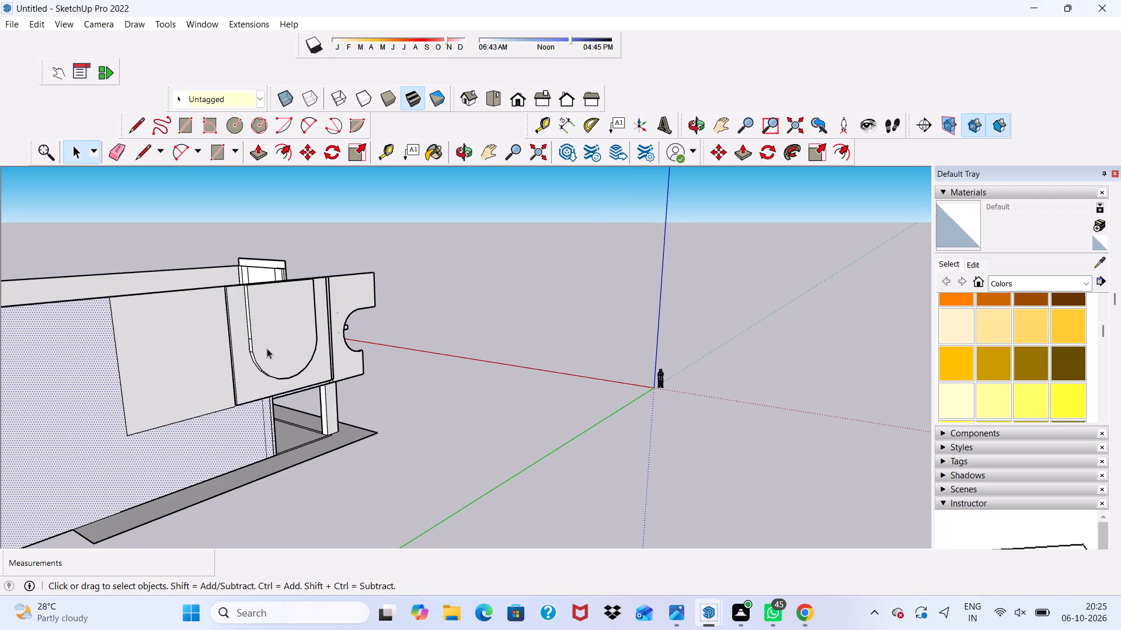
Push/Pull the new rectangular face beside the raised panel 9" inward through the side wall.
left_click(221, 352)
left_click(260, 155)
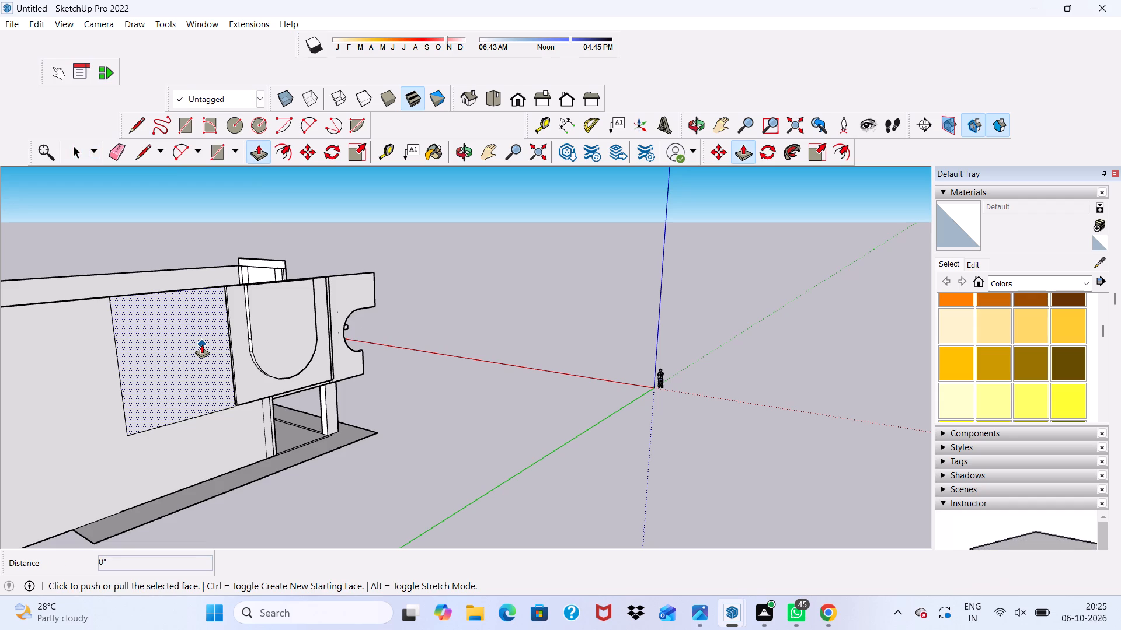
left_click_drag(192, 342, 179, 341)
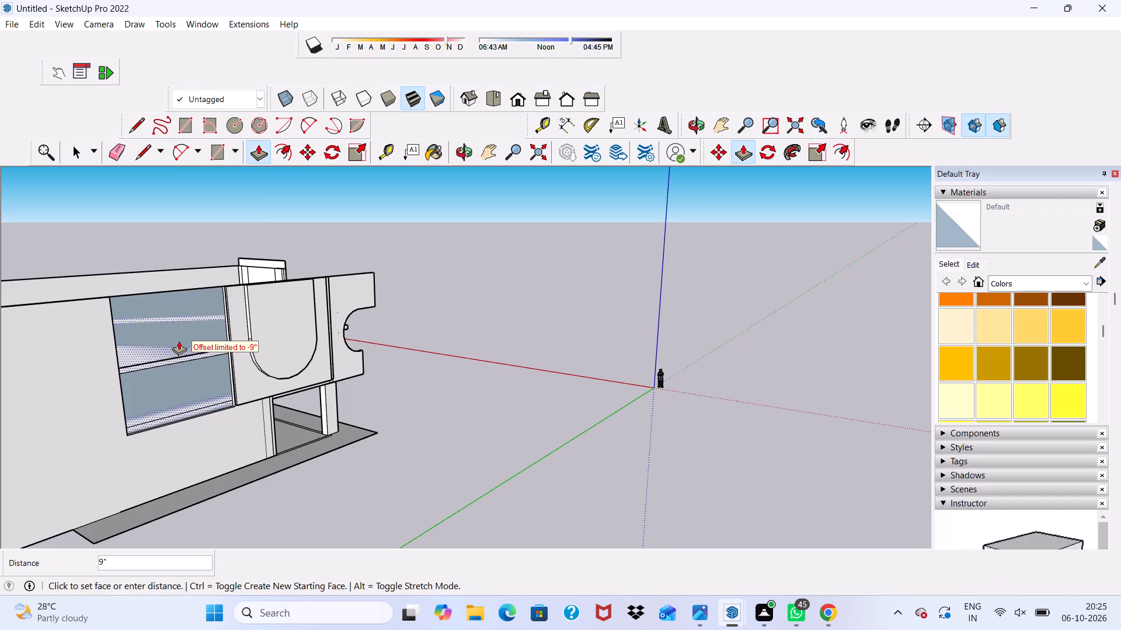
left_click_drag(179, 341, 179, 344)
Erase the two horizontal lines crossing the exposed inner face of the recess beside the raised panel.
scroll(178, 344, "down", 5)
middle_click_drag(200, 350, 116, 366)
middle_click_drag(123, 367, 140, 364)
scroll(205, 349, "up", 6)
middle_click_drag(185, 345, 76, 387)
scroll(161, 378, "up", 2)
scroll(161, 373, "down", 1)
scroll(161, 370, "up", 4)
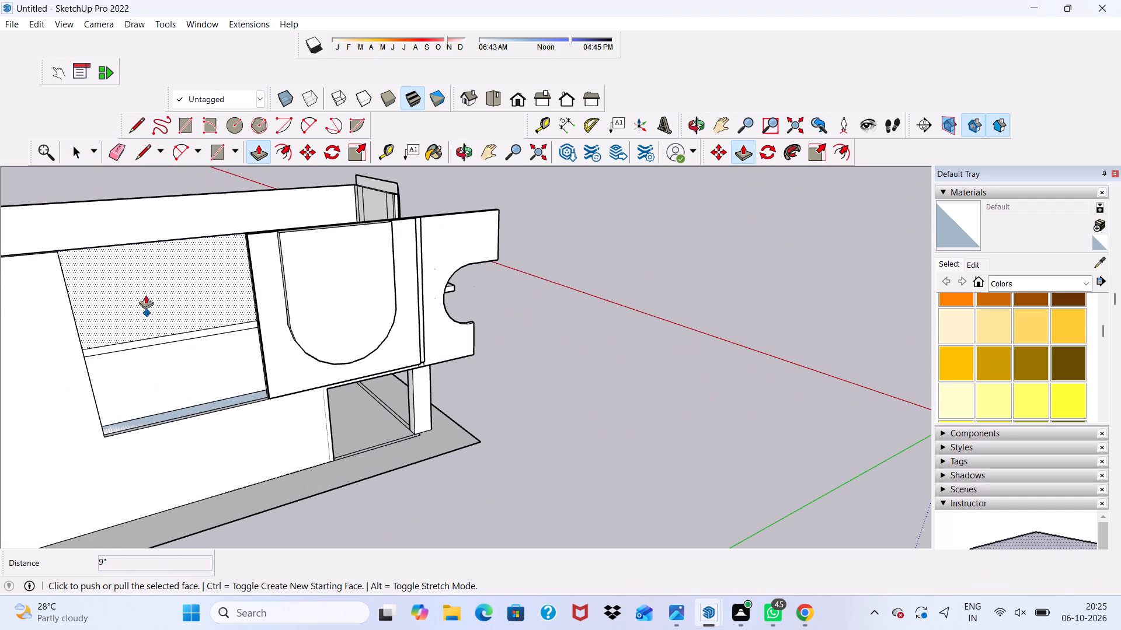
left_click(121, 147)
left_click_drag(152, 335, 150, 351)
scroll(148, 313, "down", 5)
scroll(166, 322, "up", 1)
middle_click_drag(166, 322, 173, 415)
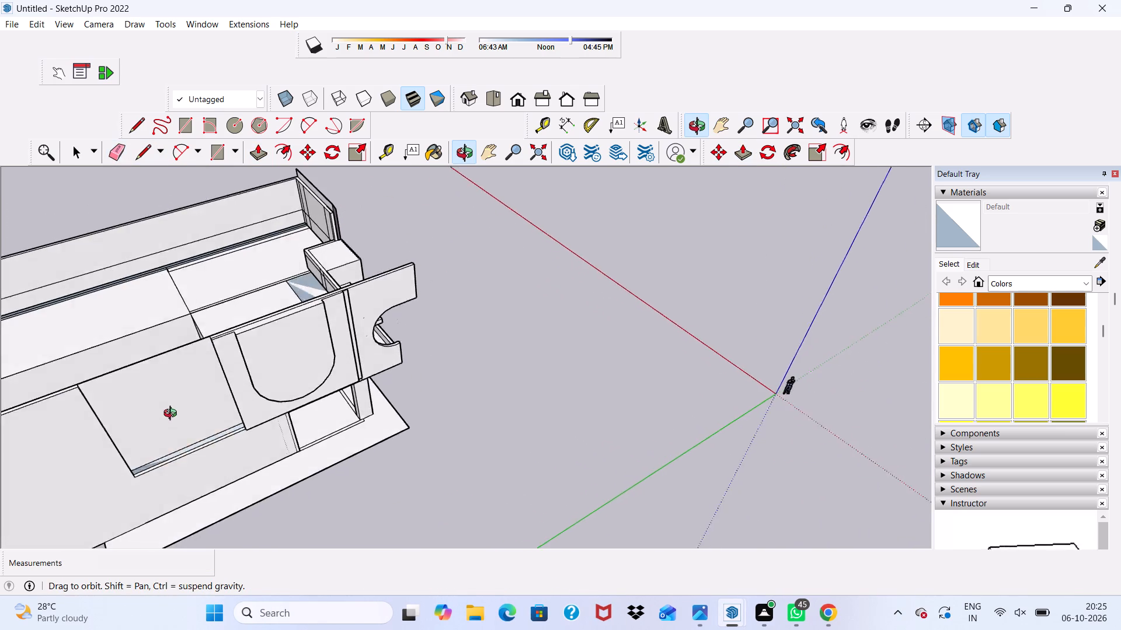
middle_click_drag(173, 415, 173, 418)
scroll(172, 418, "up", 4)
key("space")
Push/Pull the recess's inner face about 8' 5" farther into the building.
scroll(168, 389, "down", 4)
middle_click_drag(172, 387, 177, 390)
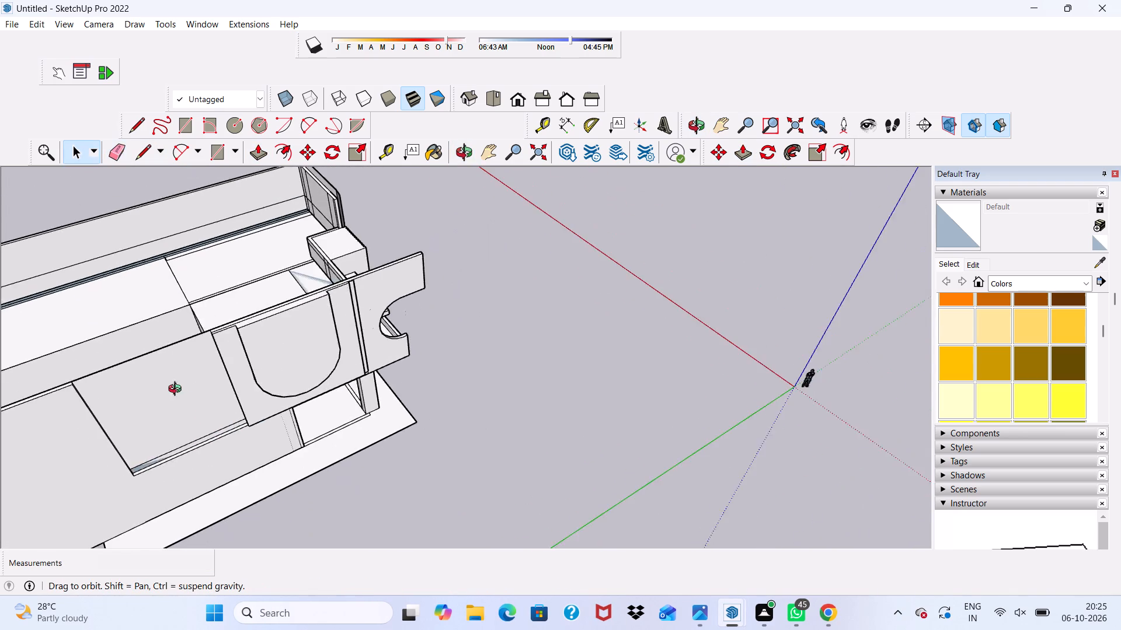
middle_click_drag(177, 390, 184, 341)
scroll(184, 339, "up", 2)
left_click_drag(185, 365, 184, 372)
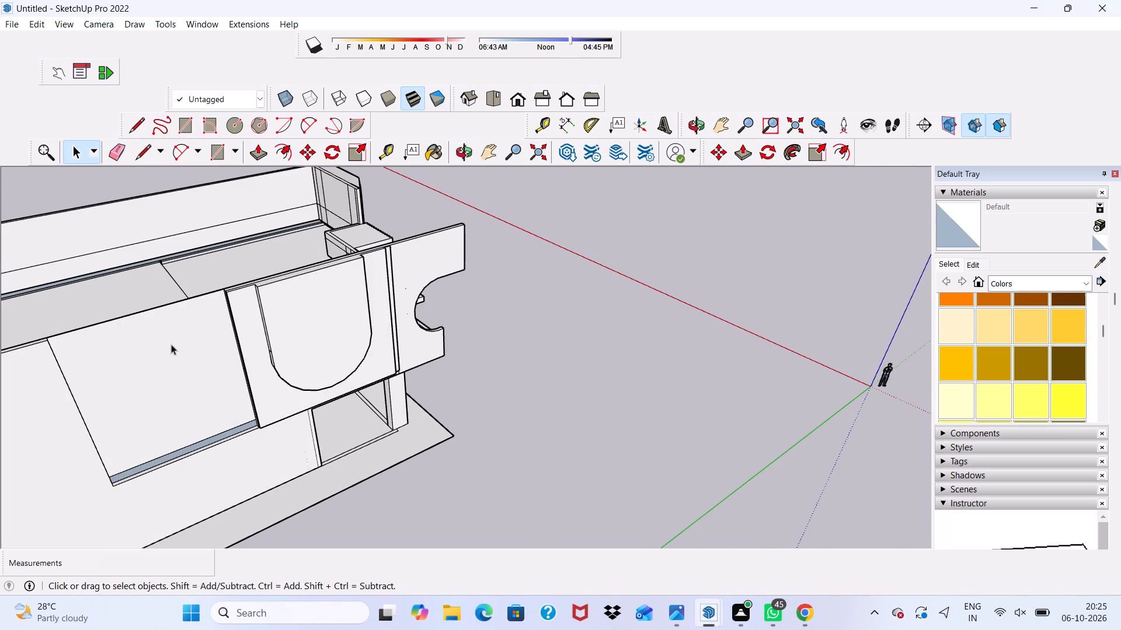
left_click(168, 362)
left_click(260, 153)
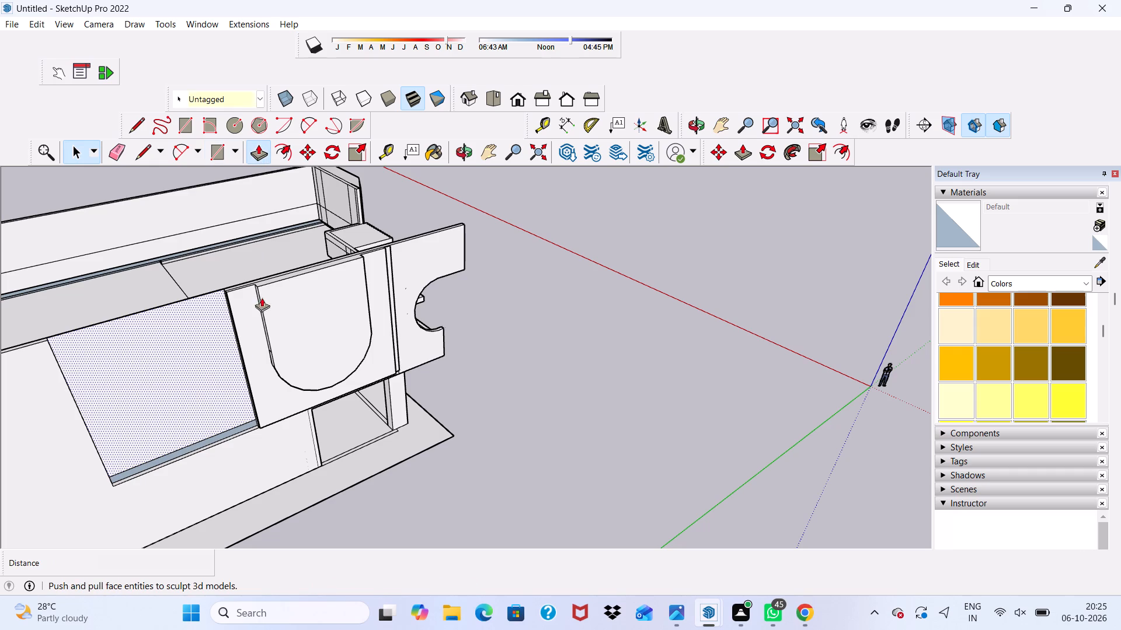
left_click_drag(201, 392, 196, 360)
scroll(166, 359, "up", 1)
scroll(166, 363, "down", 6)
middle_click_drag(166, 381, 120, 449)
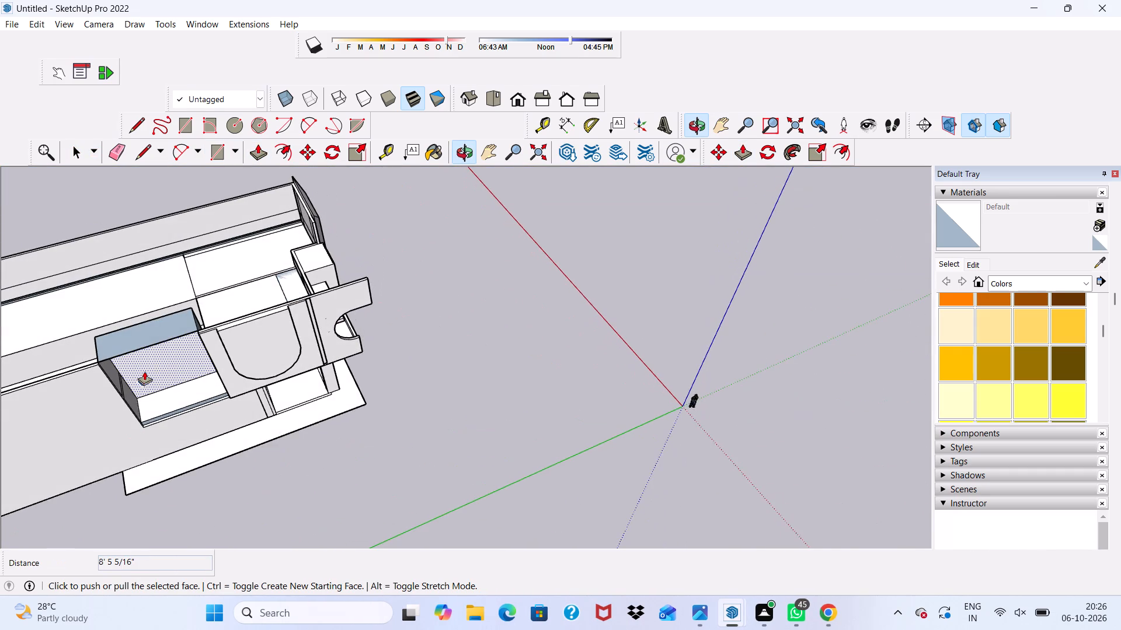
Push/Pull the inner face of the recess block beside the raised panel about 8' 7" back toward the side wall.
scroll(144, 339, "up", 4)
scroll(144, 330, "down", 3)
middle_click_drag(146, 332, 511, 258)
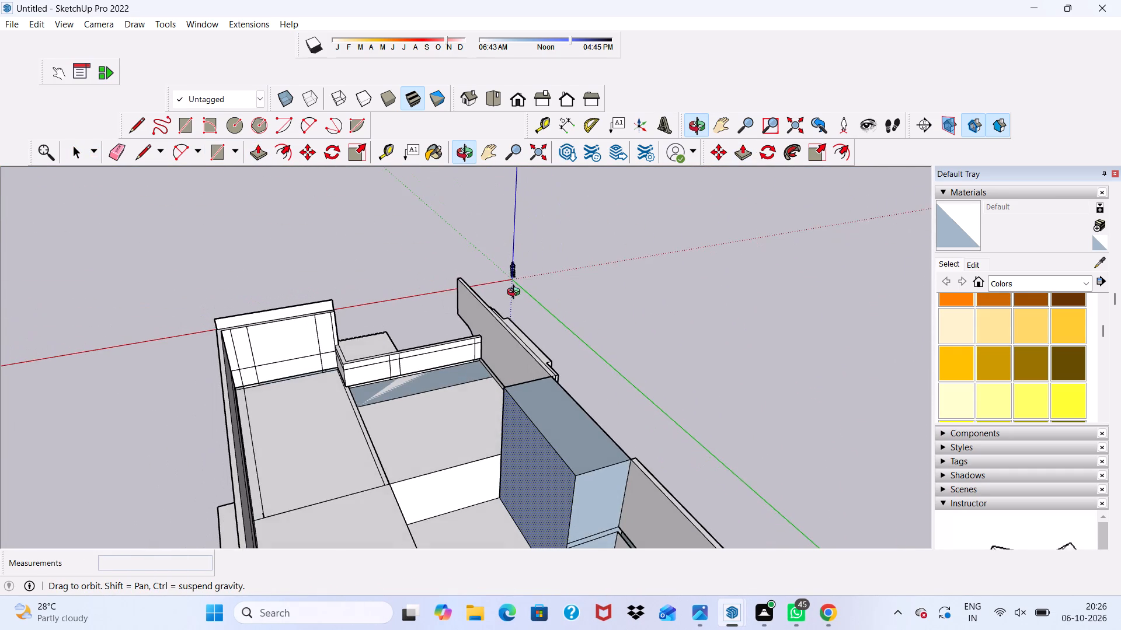
scroll(530, 412, "up", 4)
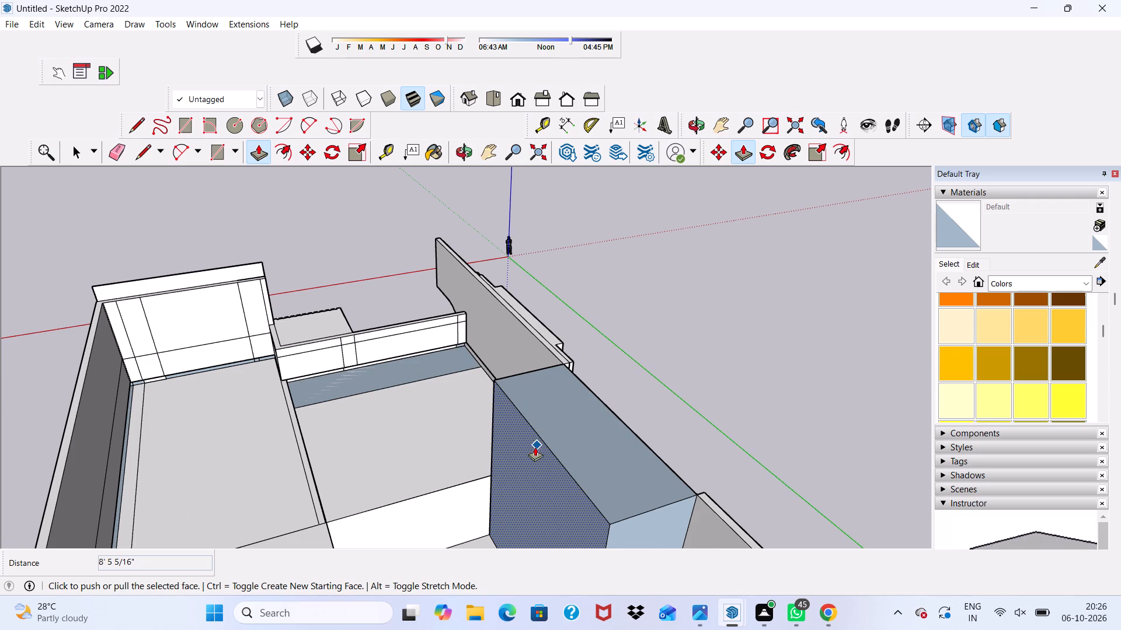
key("space")
left_click(553, 405)
scroll(469, 386, "down", 4)
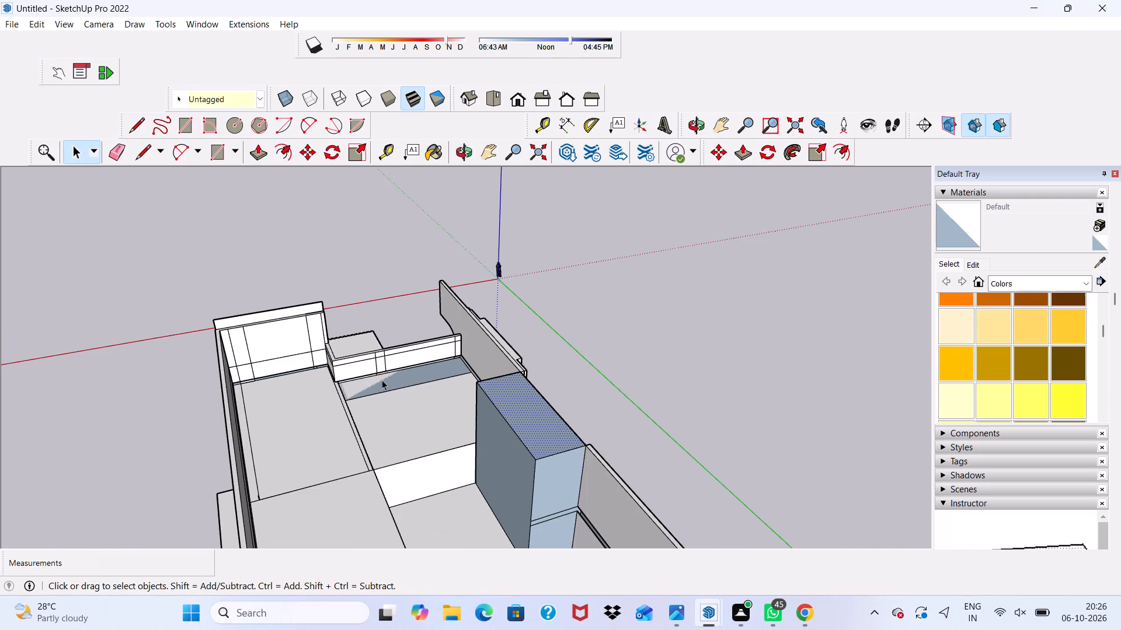
middle_click_drag(389, 381, 913, 383)
scroll(600, 359, "up", 5)
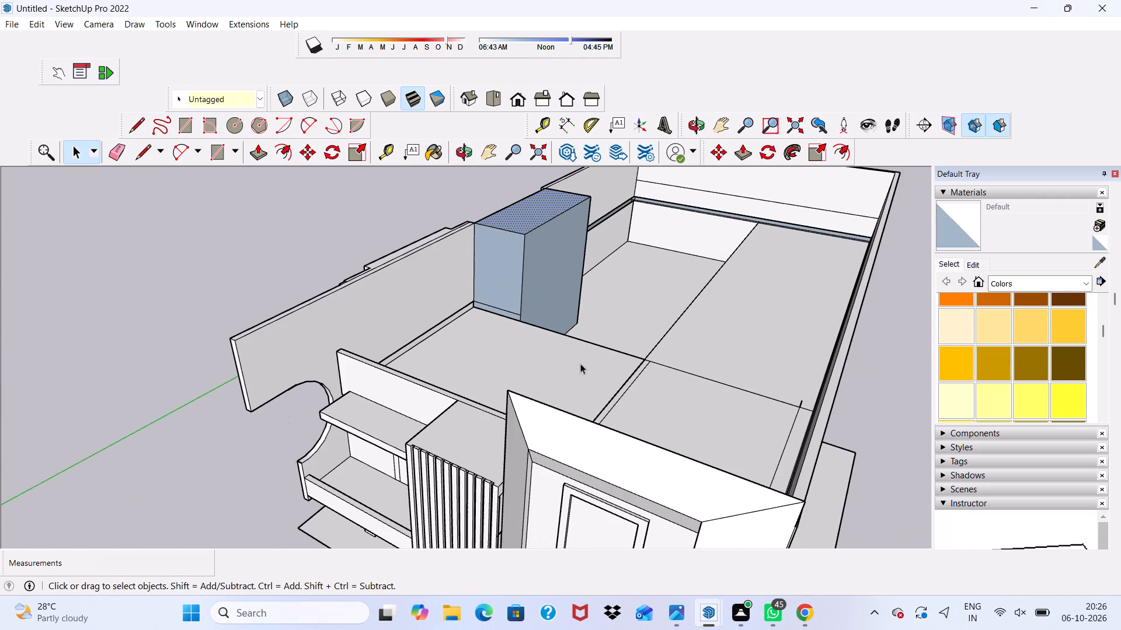
left_click(554, 265)
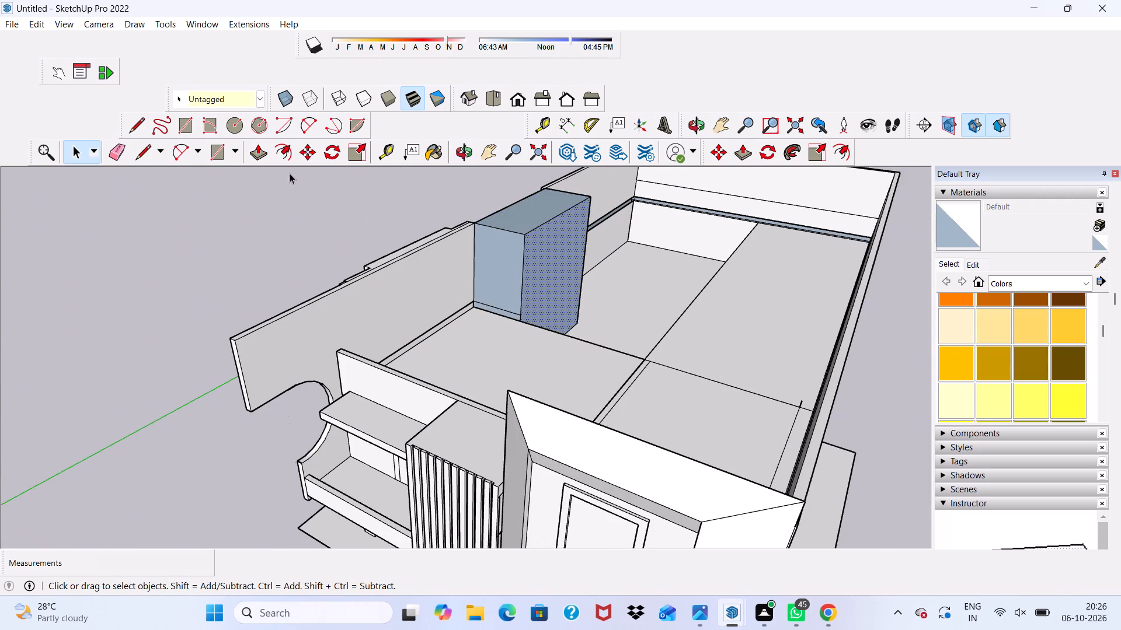
left_click(259, 155)
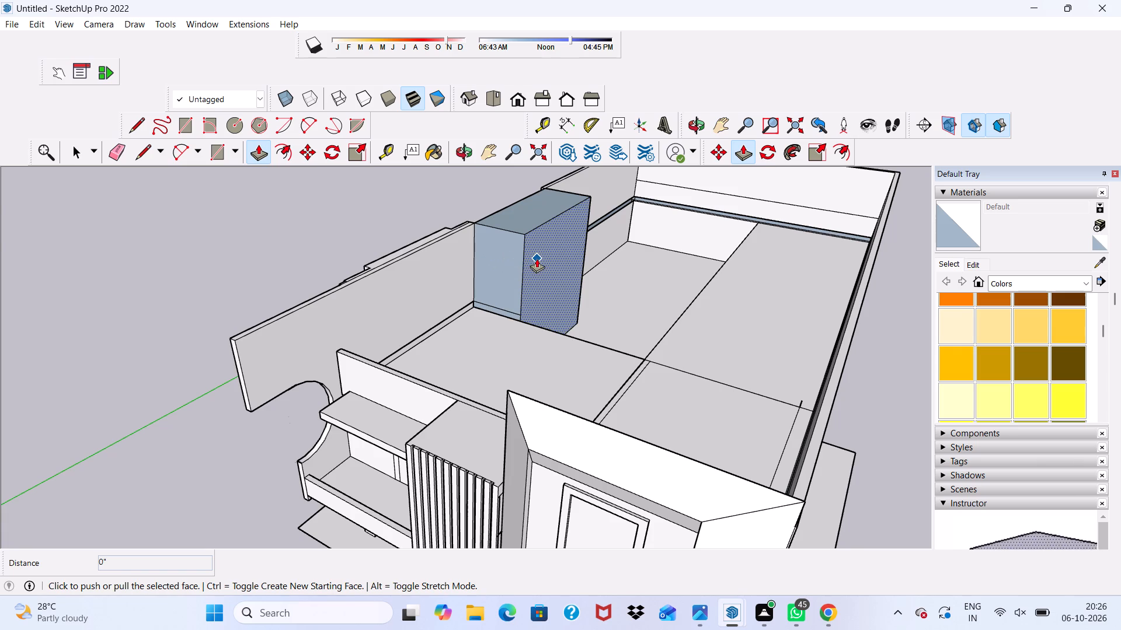
left_click(537, 258)
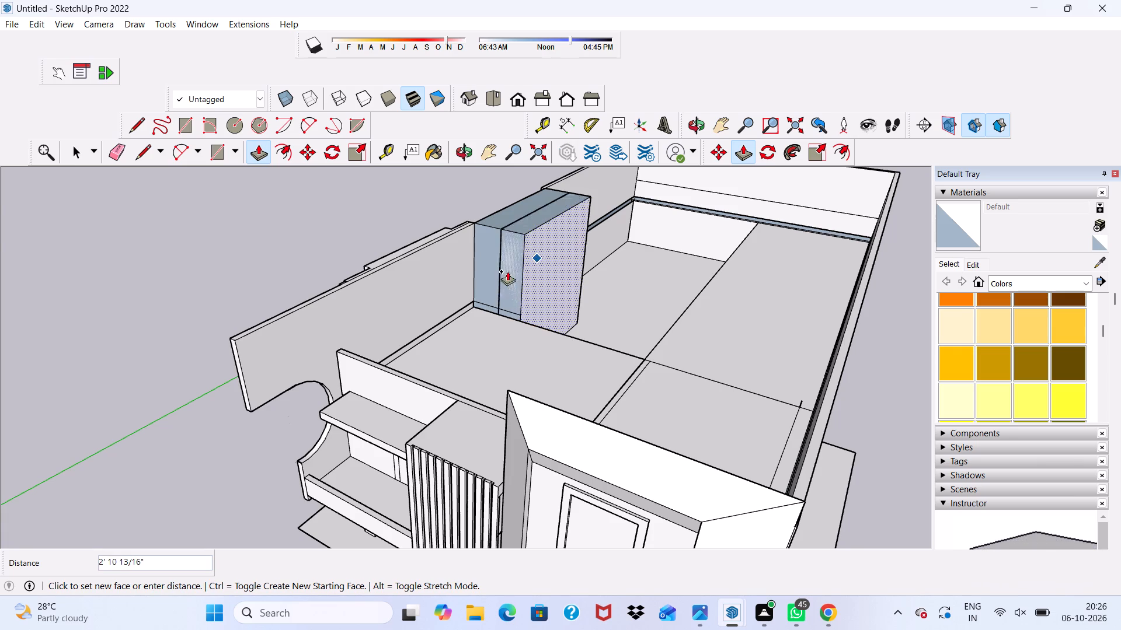
left_click(483, 264)
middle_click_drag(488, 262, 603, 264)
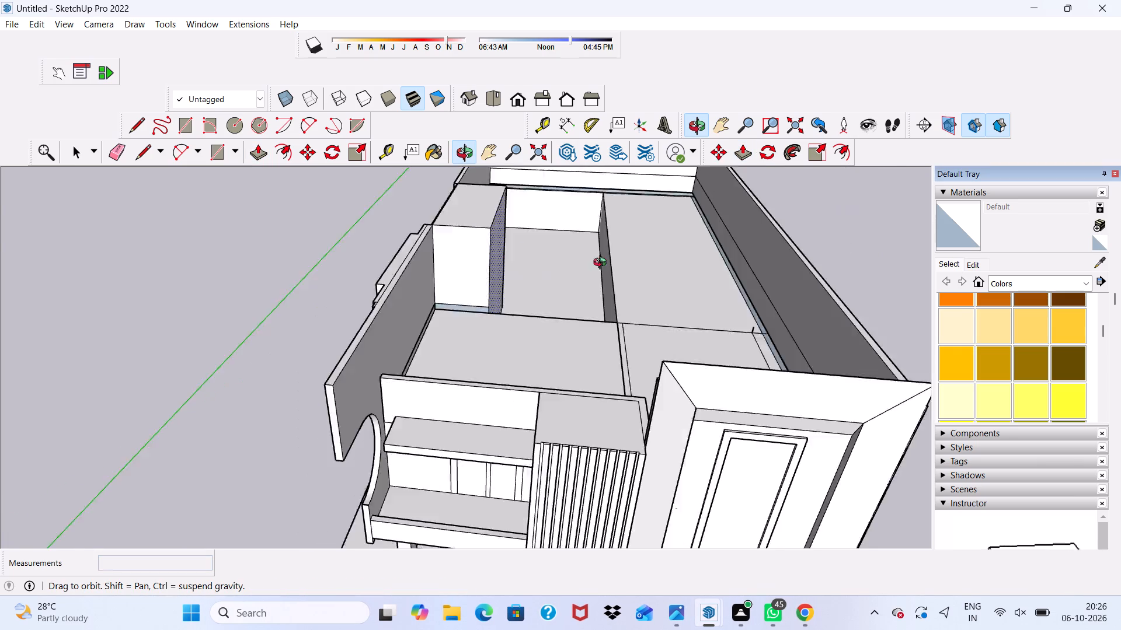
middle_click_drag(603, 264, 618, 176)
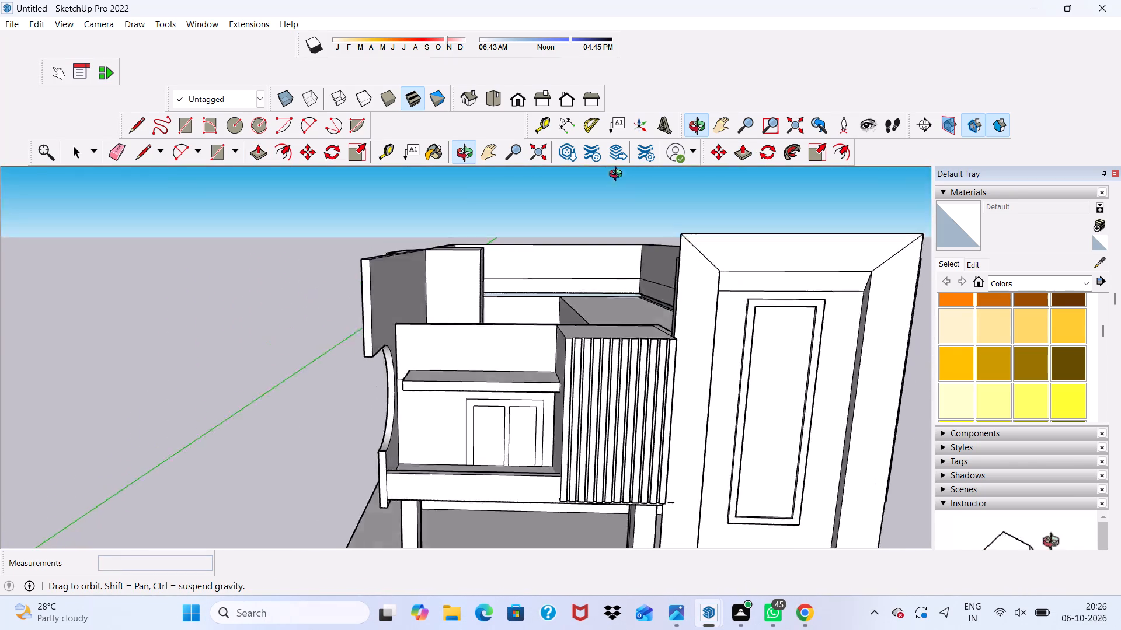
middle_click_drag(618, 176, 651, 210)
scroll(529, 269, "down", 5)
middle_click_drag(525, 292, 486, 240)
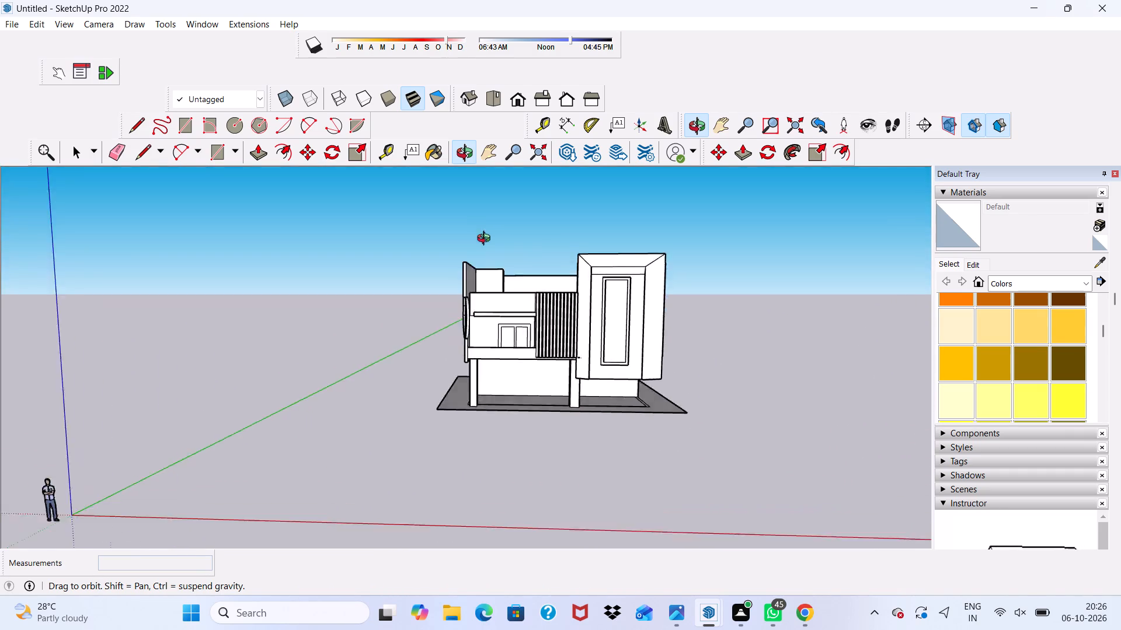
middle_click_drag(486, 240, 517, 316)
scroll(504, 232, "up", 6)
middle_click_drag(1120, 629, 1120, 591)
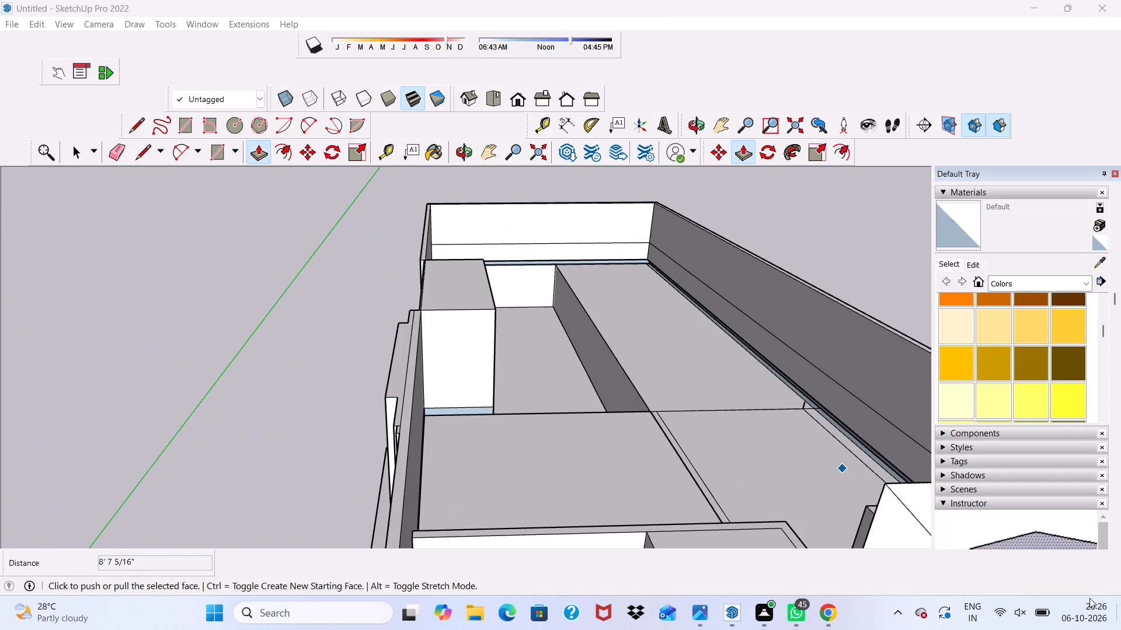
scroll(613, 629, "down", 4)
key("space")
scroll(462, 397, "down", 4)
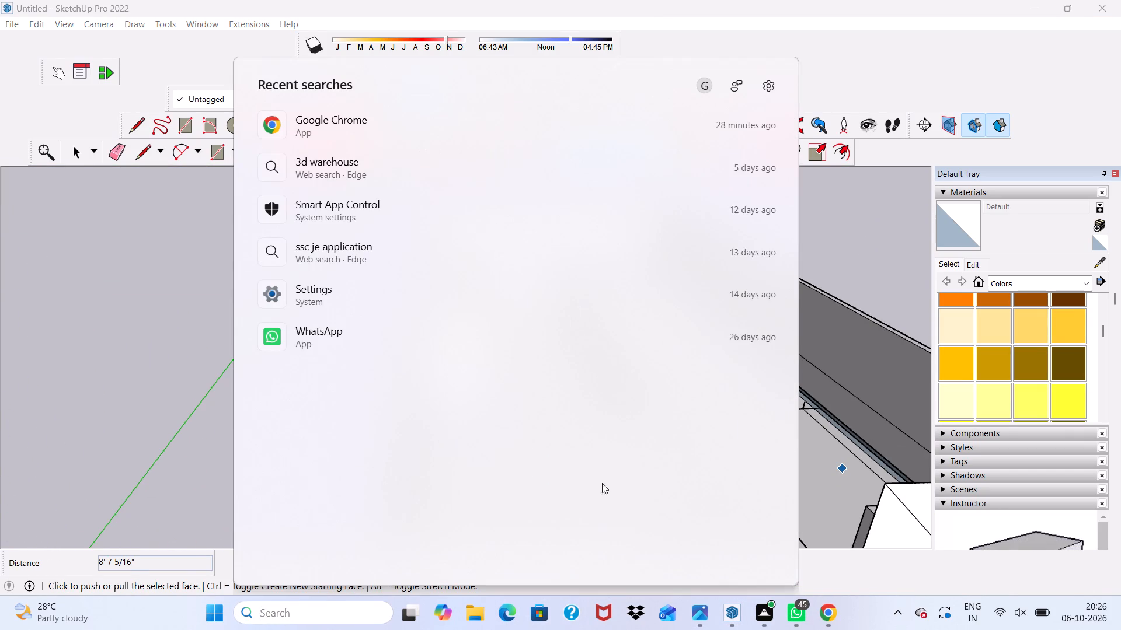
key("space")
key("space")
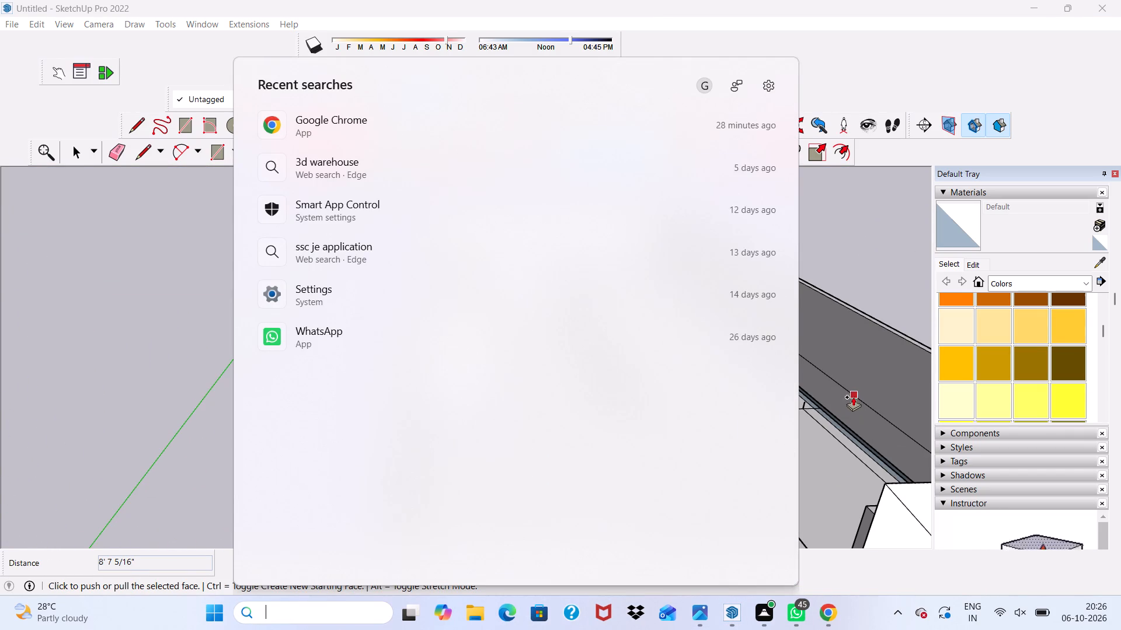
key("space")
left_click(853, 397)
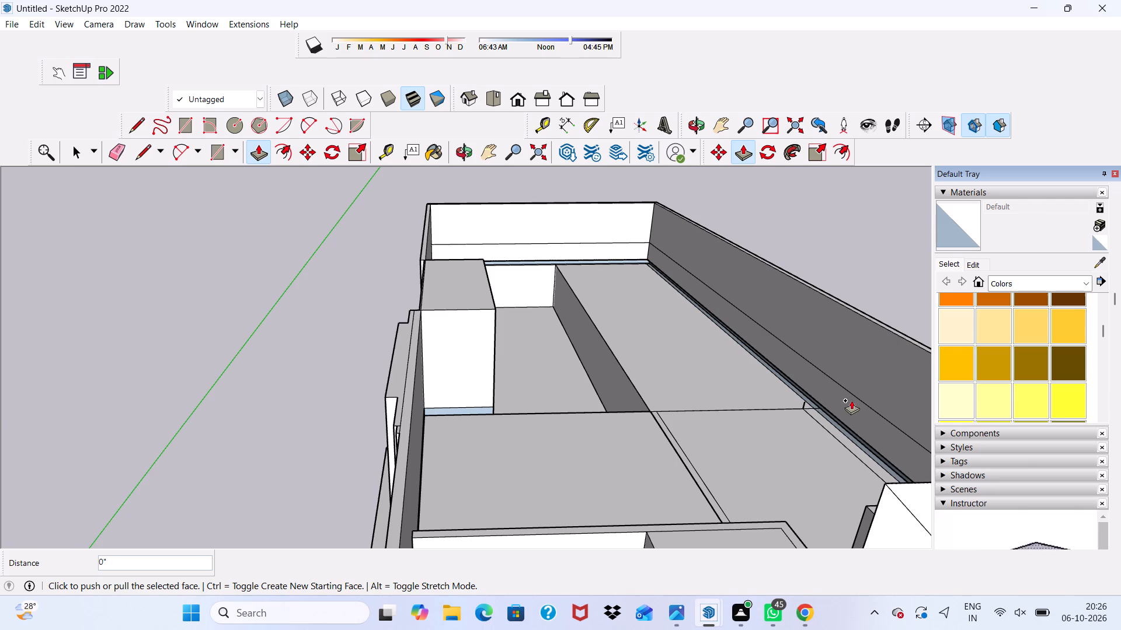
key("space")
Push/Pull the block's outer rectangular face beside the raised panel by about 6 3/4".
scroll(396, 387, "up", 1)
middle_click_drag(396, 387, 882, 344)
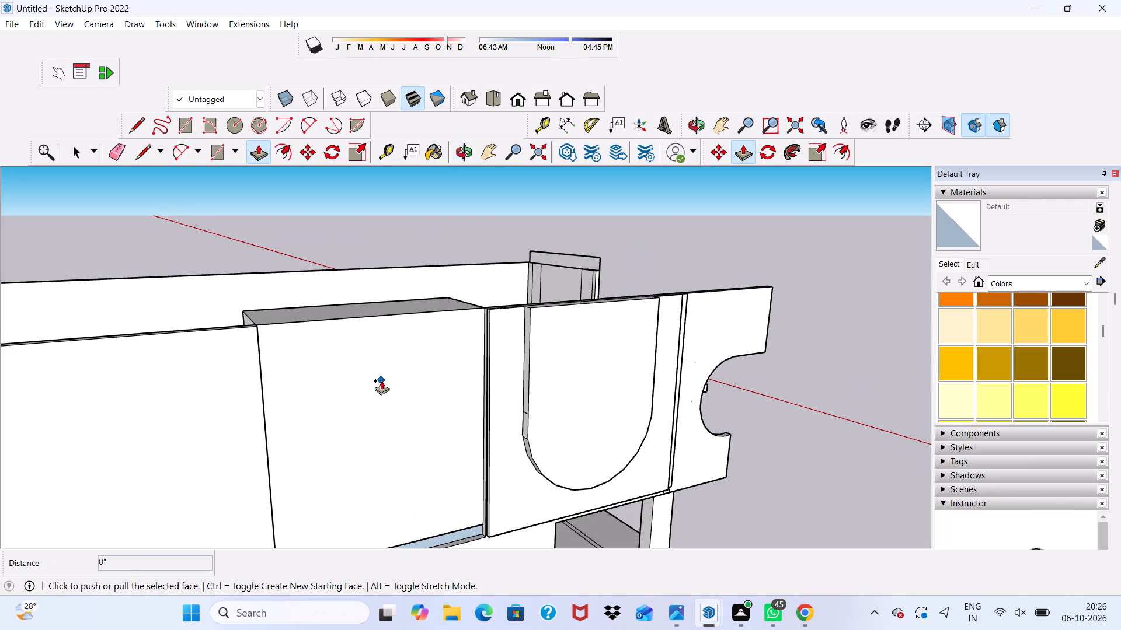
scroll(380, 360, "down", 4)
middle_click_drag(380, 356, 304, 378)
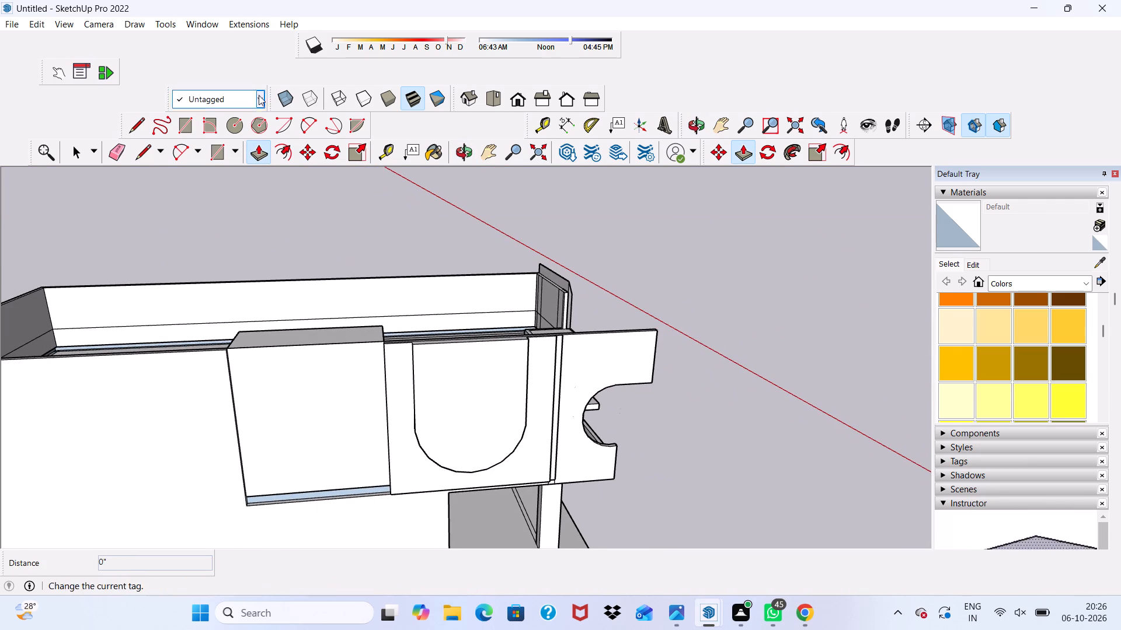
left_click(257, 155)
left_click(289, 409)
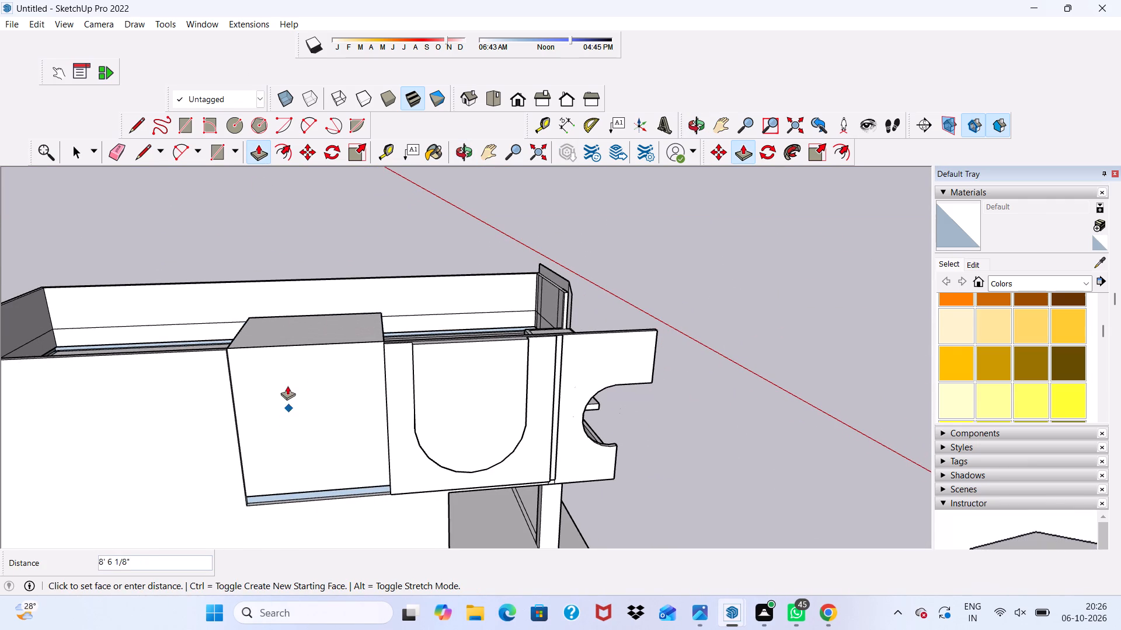
left_click(287, 410)
Delete the block's outer face and the inner face behind it to open the recess through the side wall.
middle_click_drag(272, 363, 133, 504)
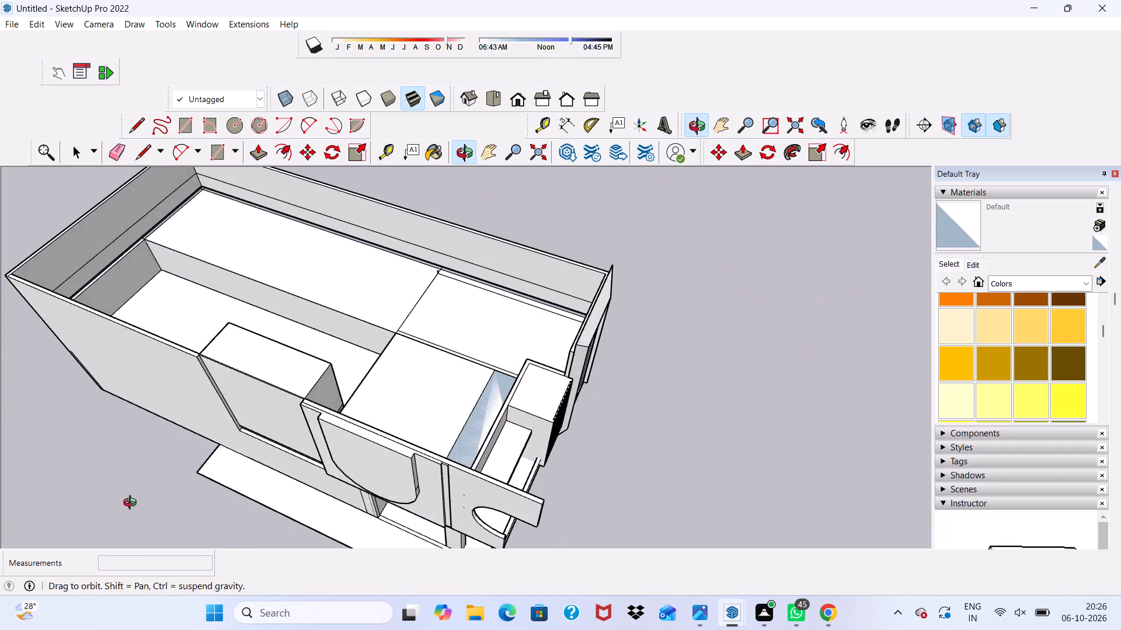
middle_click_drag(133, 504, 158, 484)
scroll(248, 422, "up", 1)
scroll(251, 421, "down", 1)
scroll(251, 421, "up", 3)
middle_click_drag(252, 372, 304, 299)
scroll(253, 390, "up", 3)
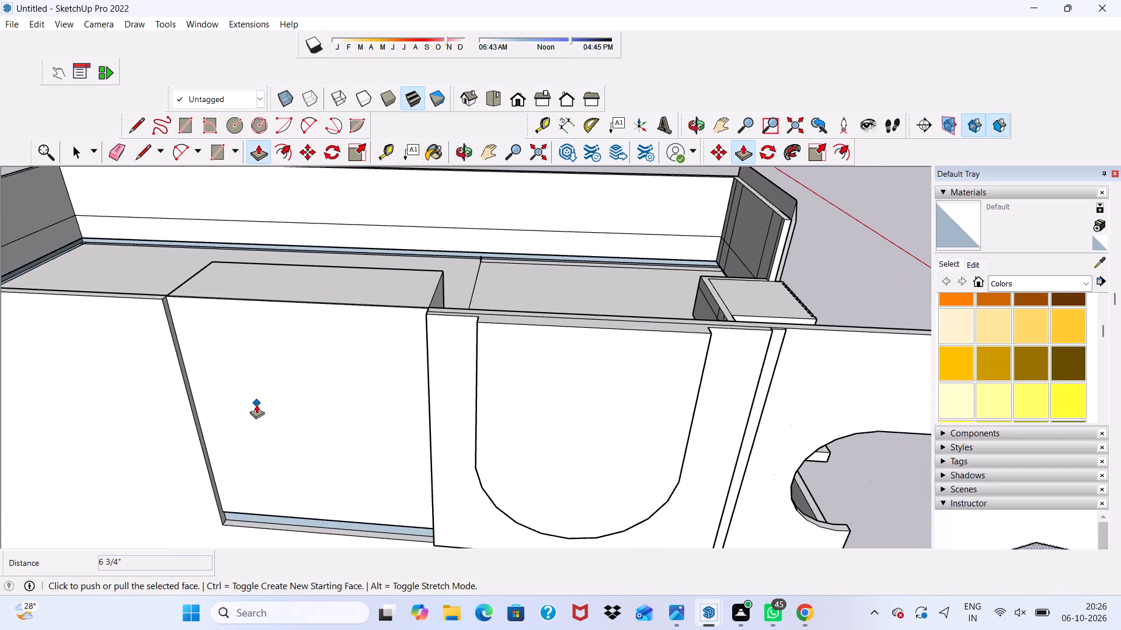
key("space")
left_click(266, 419)
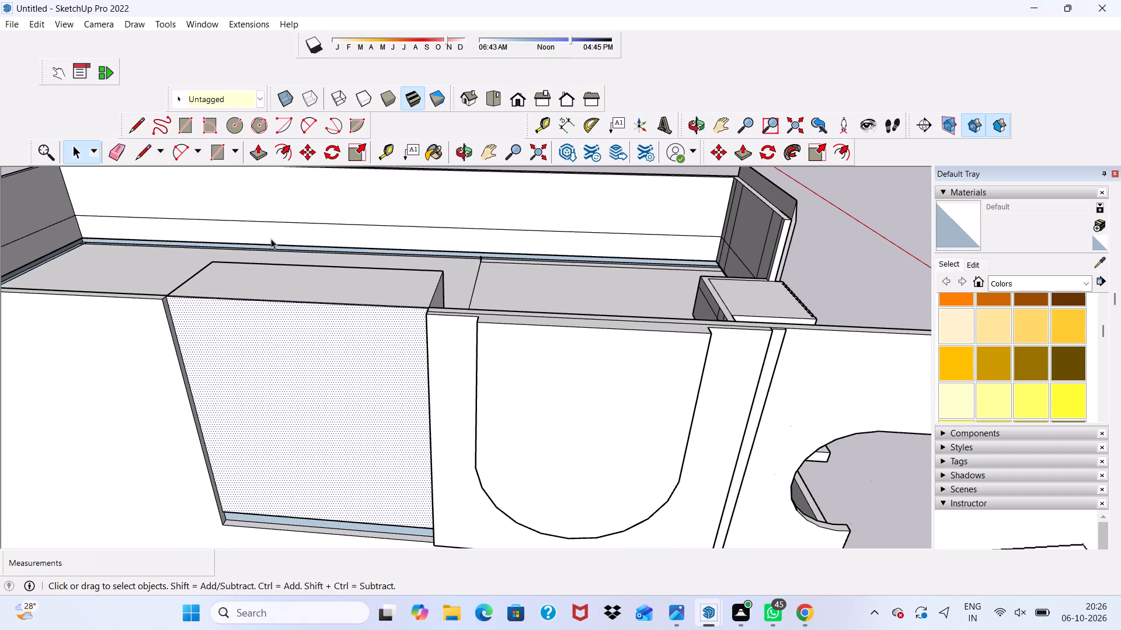
key("Delete")
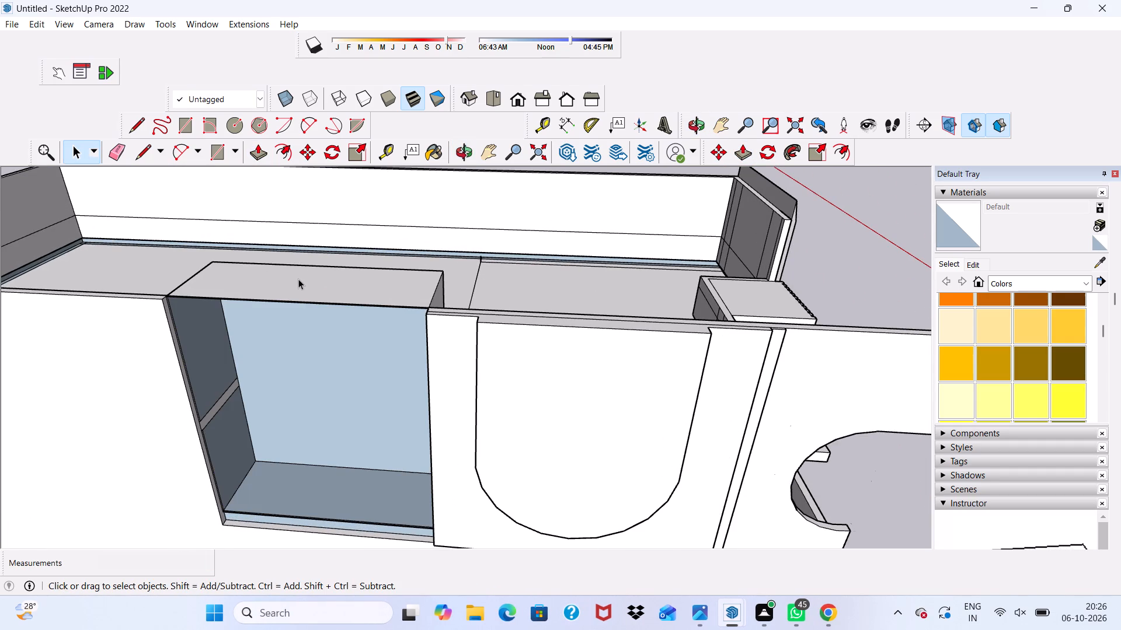
scroll(305, 279, "down", 4)
middle_click_drag(322, 369, 361, 271)
scroll(361, 271, "up", 4)
left_click(351, 282)
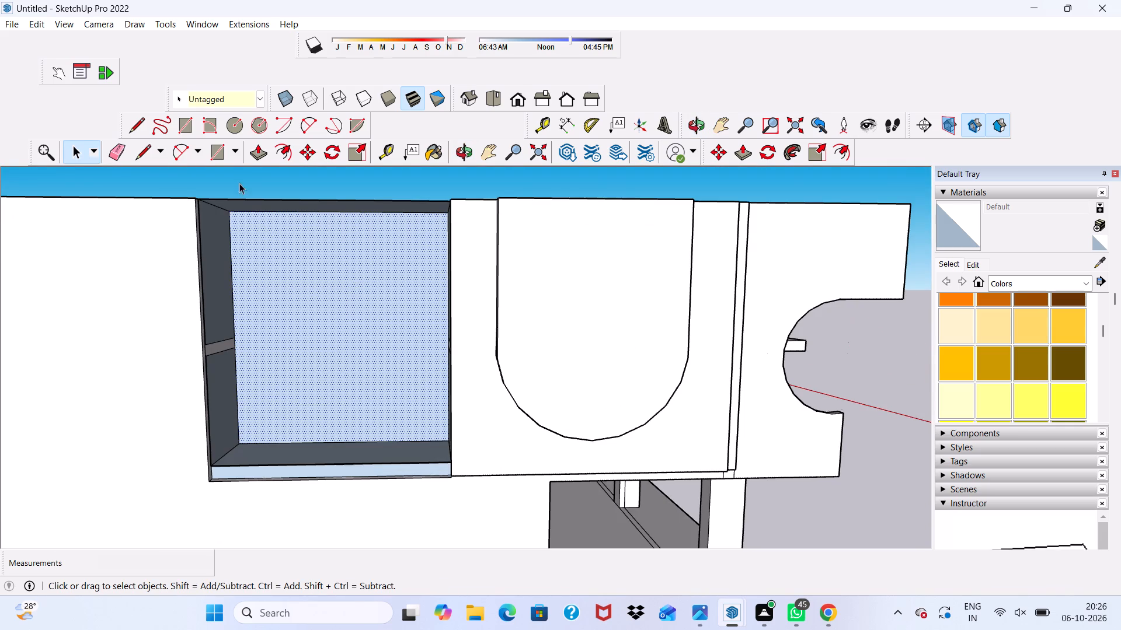
key("Delete")
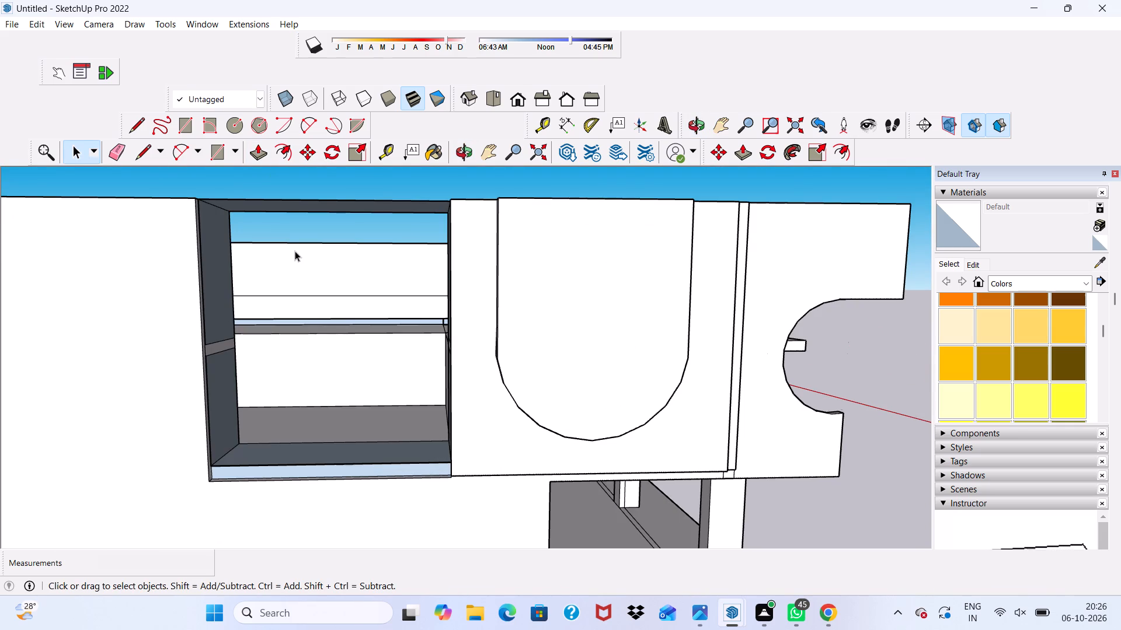
Push/Pull the upper and lower faces of the opening's side farthest from the raised panel, the upper one about 2".
scroll(274, 283, "down", 1)
middle_click_drag(274, 285, 187, 342)
scroll(187, 343, "down", 1)
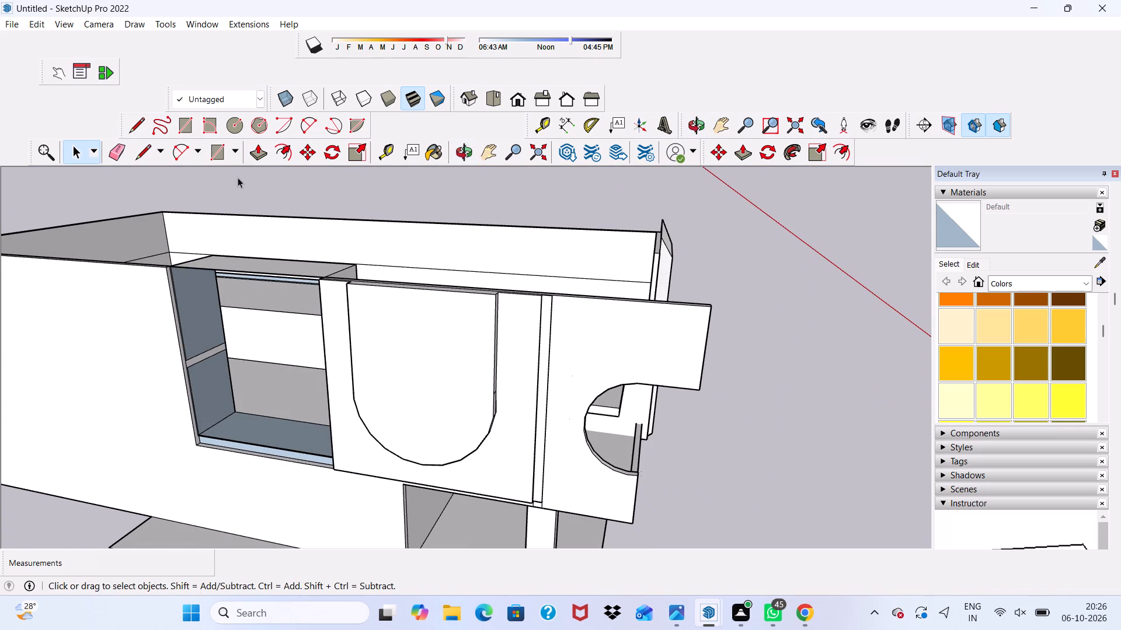
left_click(257, 150)
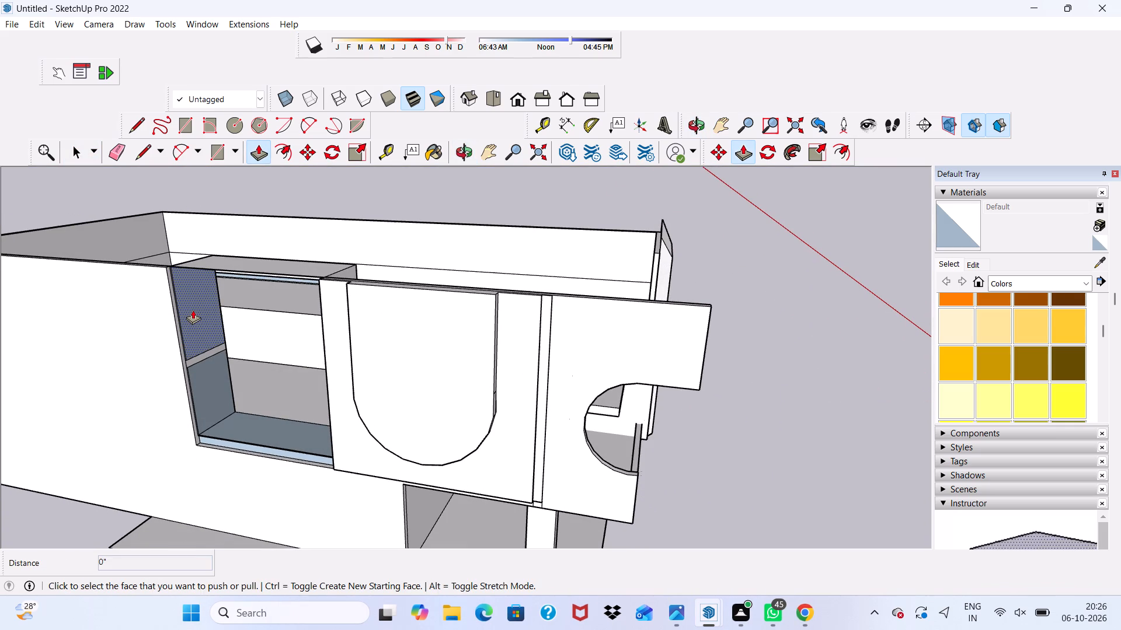
left_click(193, 310)
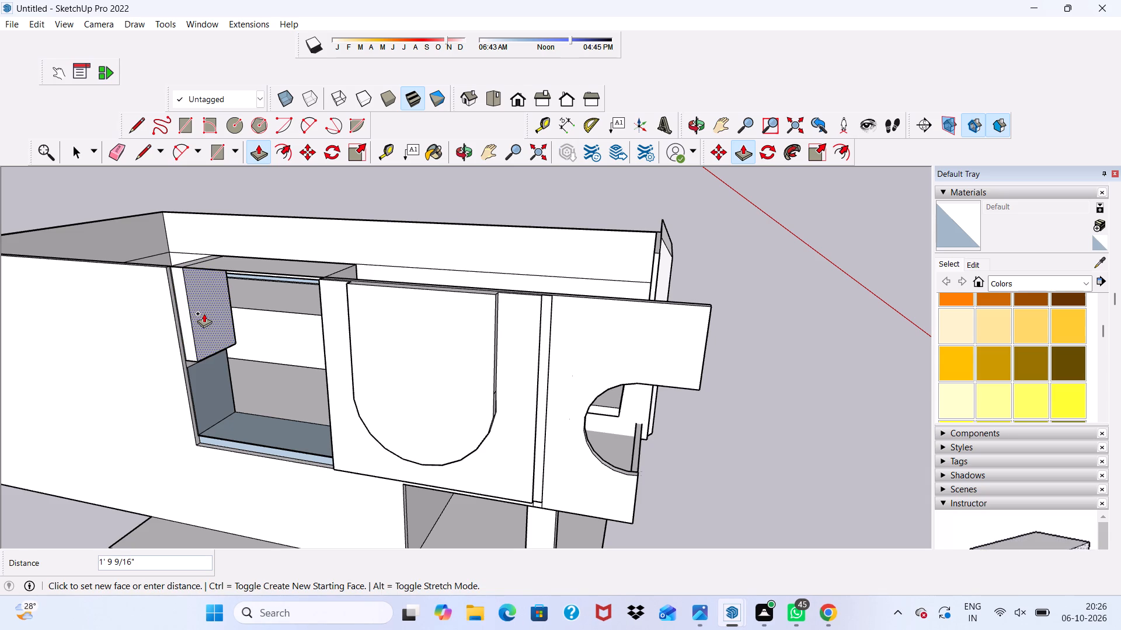
scroll(189, 307, "up", 5)
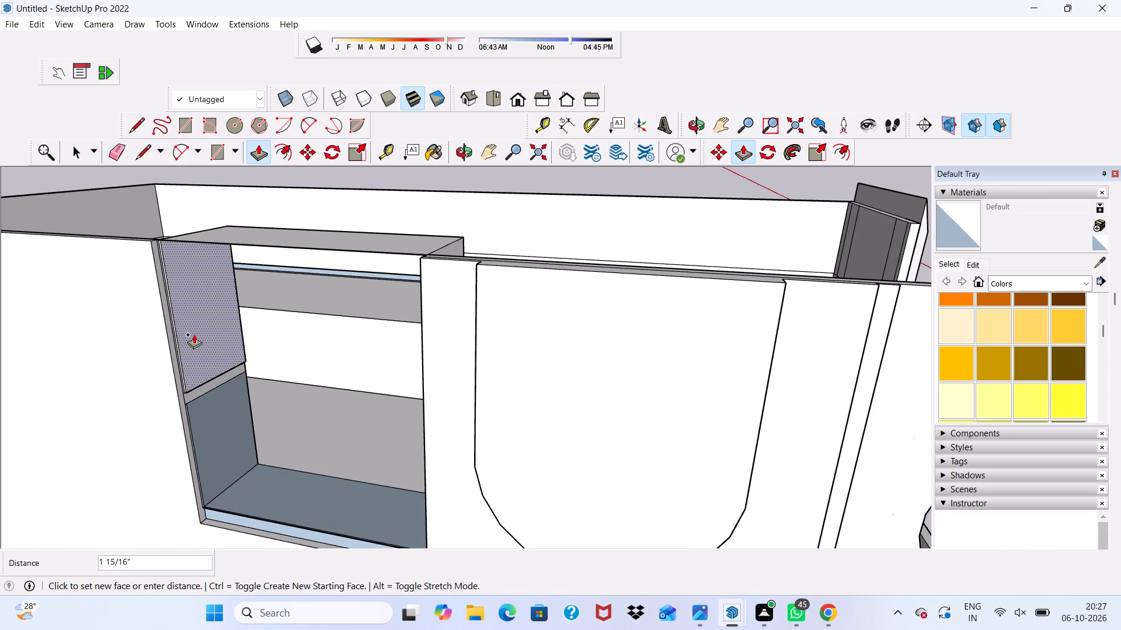
left_click(194, 334)
left_click(225, 436)
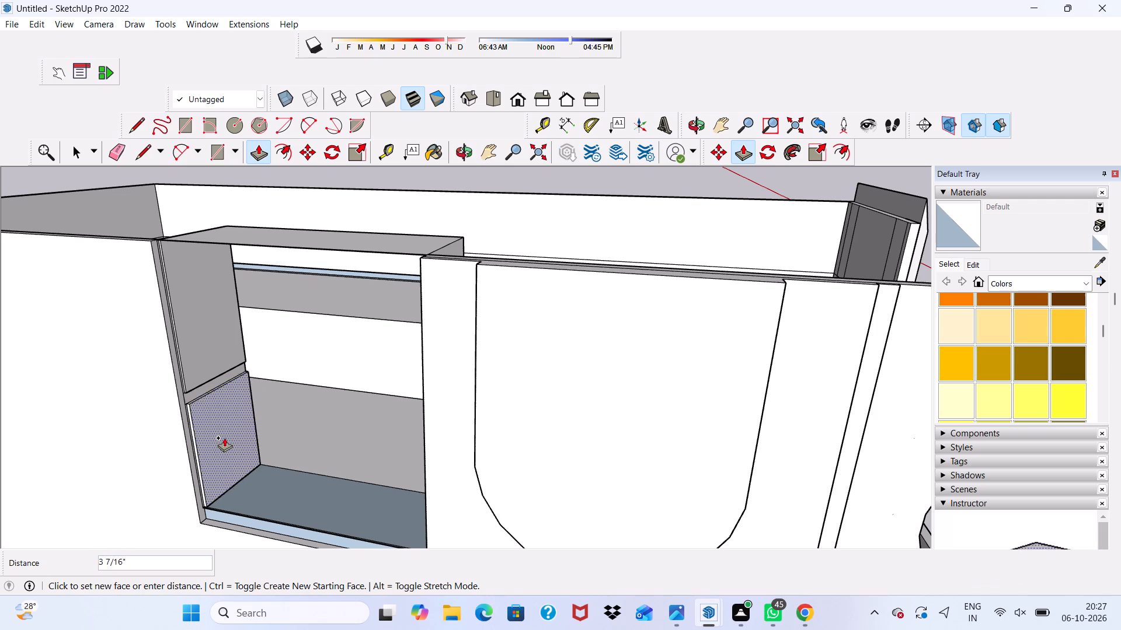
left_click(222, 436)
Push/Pull the floor face of the opening up about 3".
left_click(253, 489)
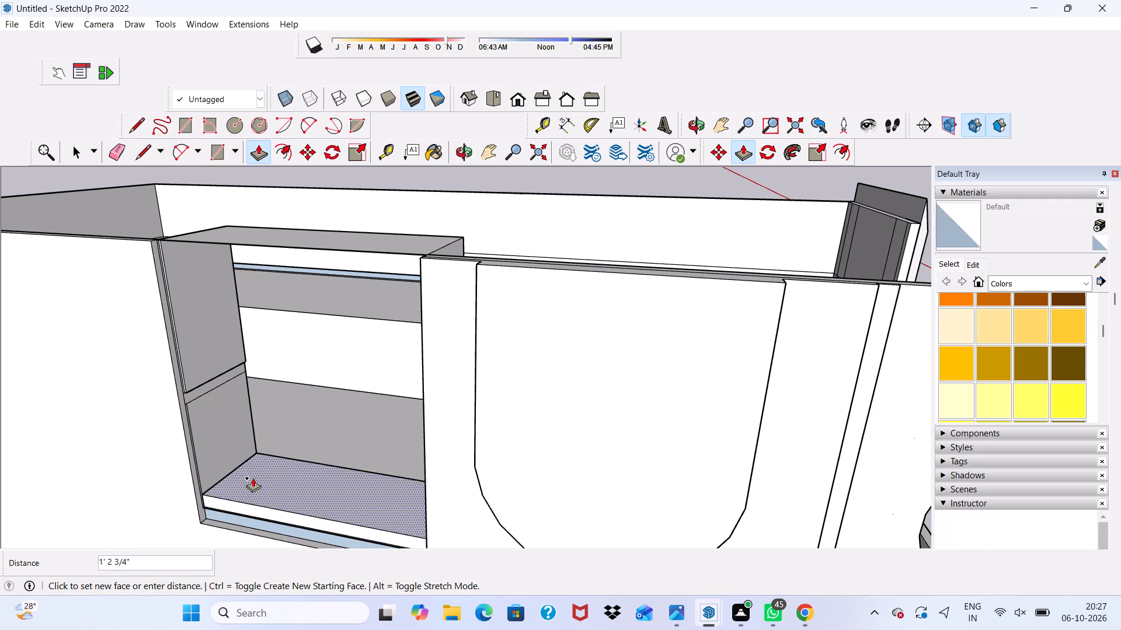
left_click(250, 488)
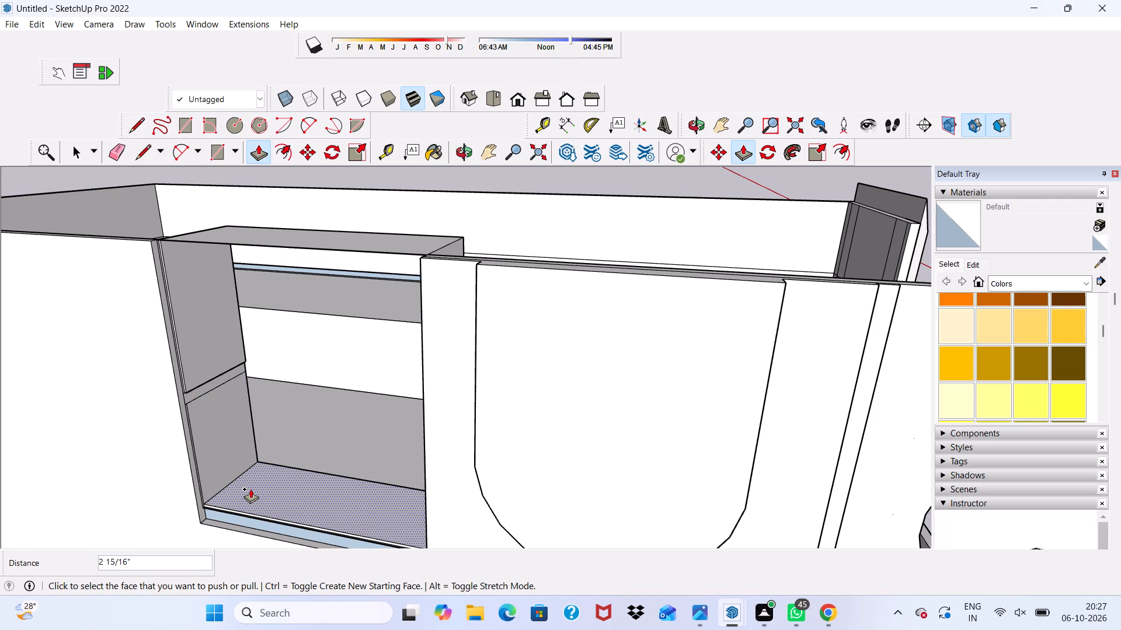
Push/Pull the opening's two side faces next to the raised panel, the lower one about 1 5/8" and the upper one about 1' 1".
middle_click_drag(250, 489, 432, 468)
scroll(431, 469, "down", 1)
left_click(600, 429)
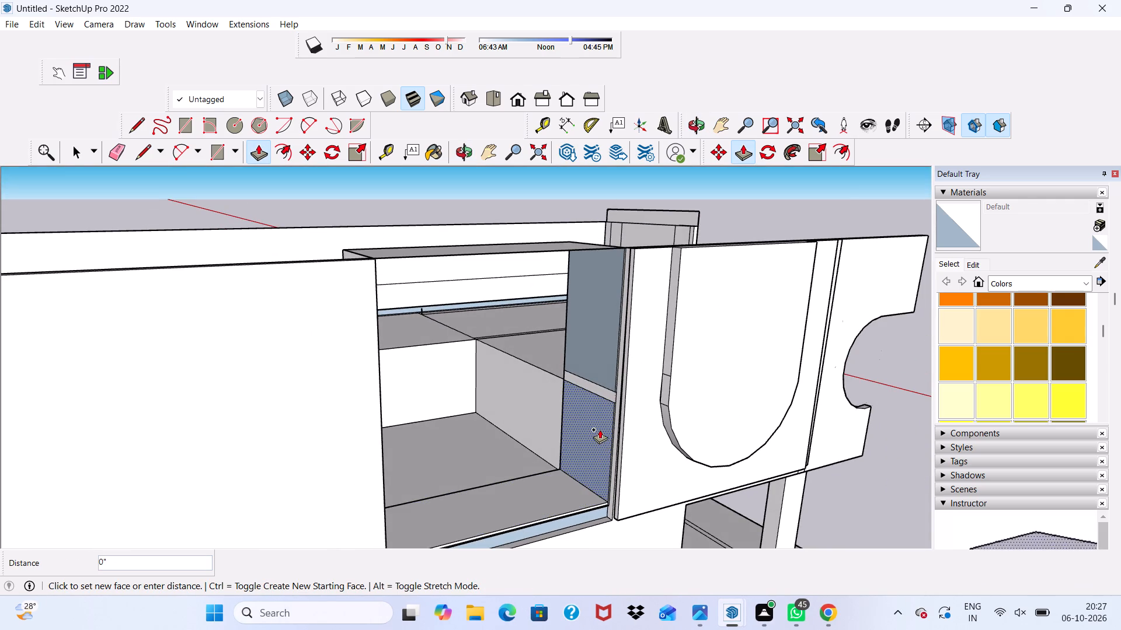
left_click(594, 409)
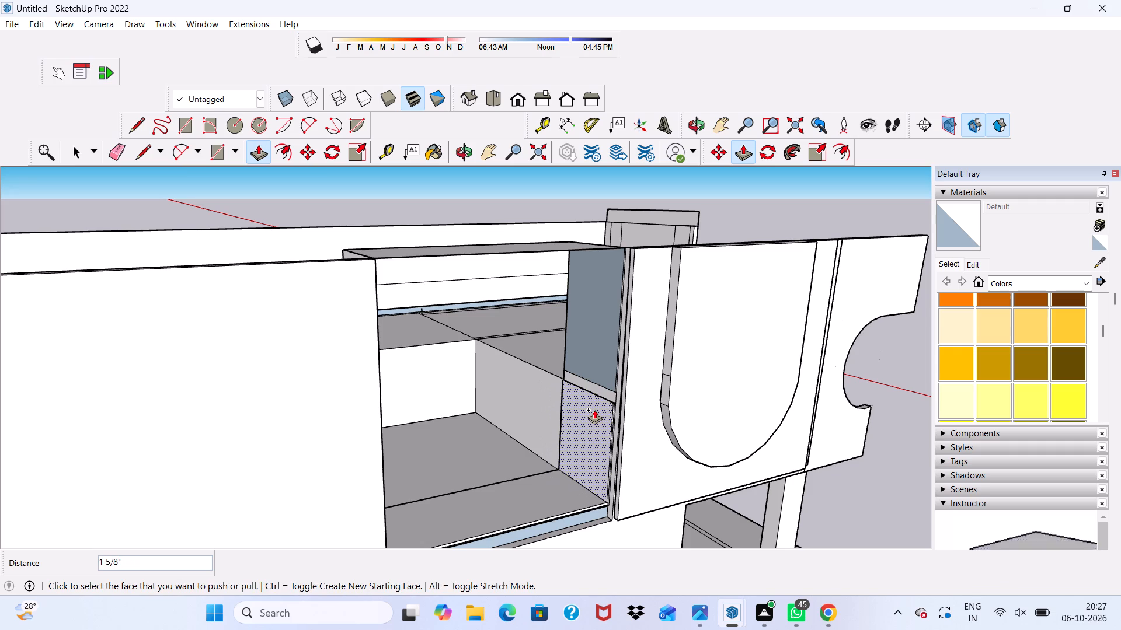
left_click(596, 350)
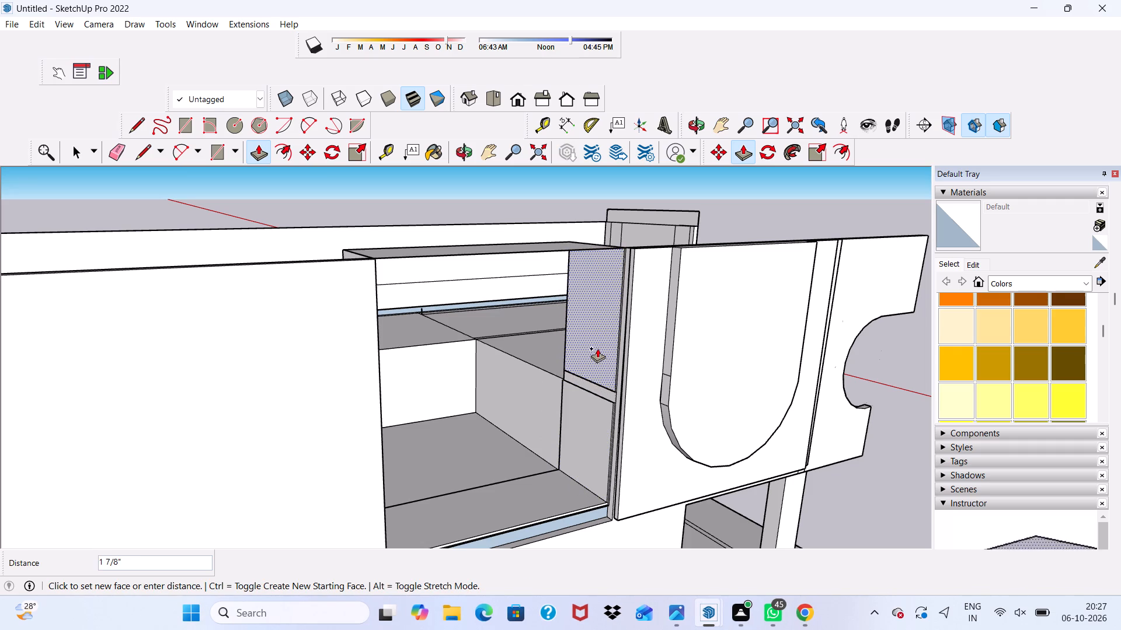
left_click(607, 355)
Push/Pull the underside of the opening's top face down about 1 15/16".
scroll(601, 365, "down", 2)
middle_click_drag(601, 366, 528, 384)
scroll(371, 321, "up", 4)
scroll(370, 308, "down", 1)
middle_click_drag(371, 311, 375, 227)
scroll(385, 251, "down", 6)
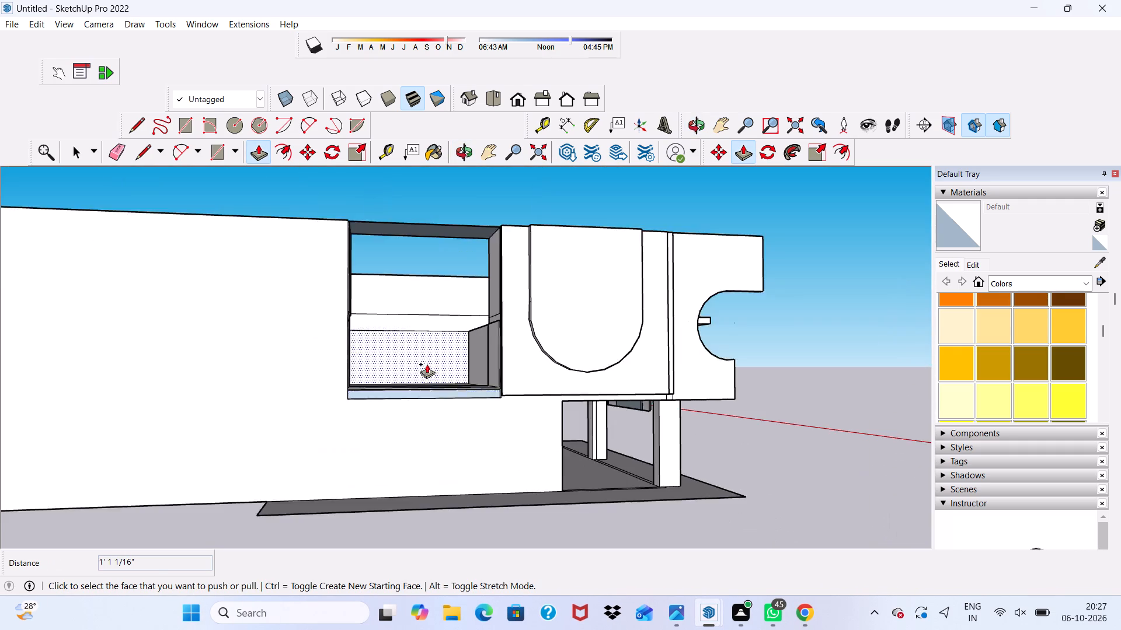
scroll(427, 364, "down", 2)
scroll(445, 250, "up", 15)
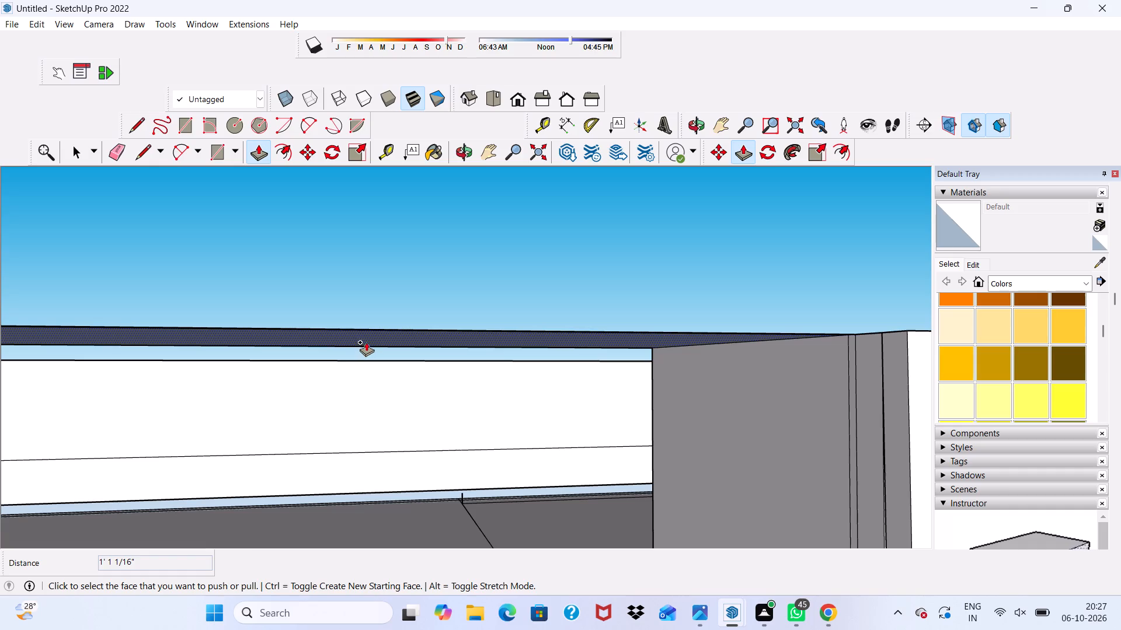
left_click(367, 339)
left_click(368, 346)
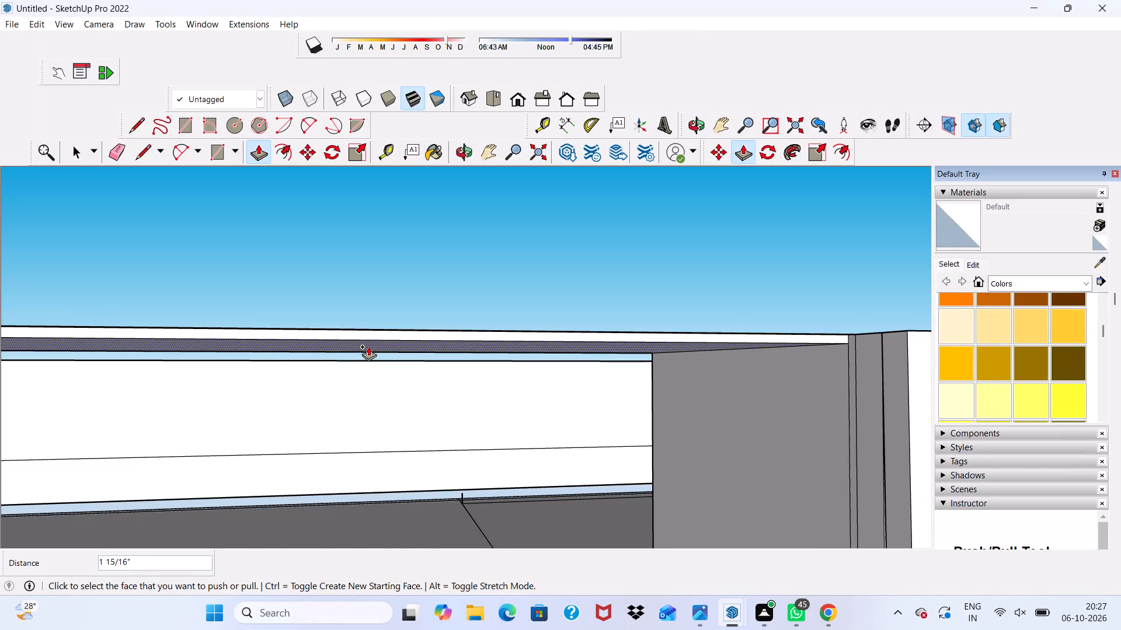
Push/Pull the faces along the opening's sill to fill the gap at the wall's outer face, the last one about 9".
scroll(347, 342, "down", 12)
middle_click_drag(412, 345, 419, 324)
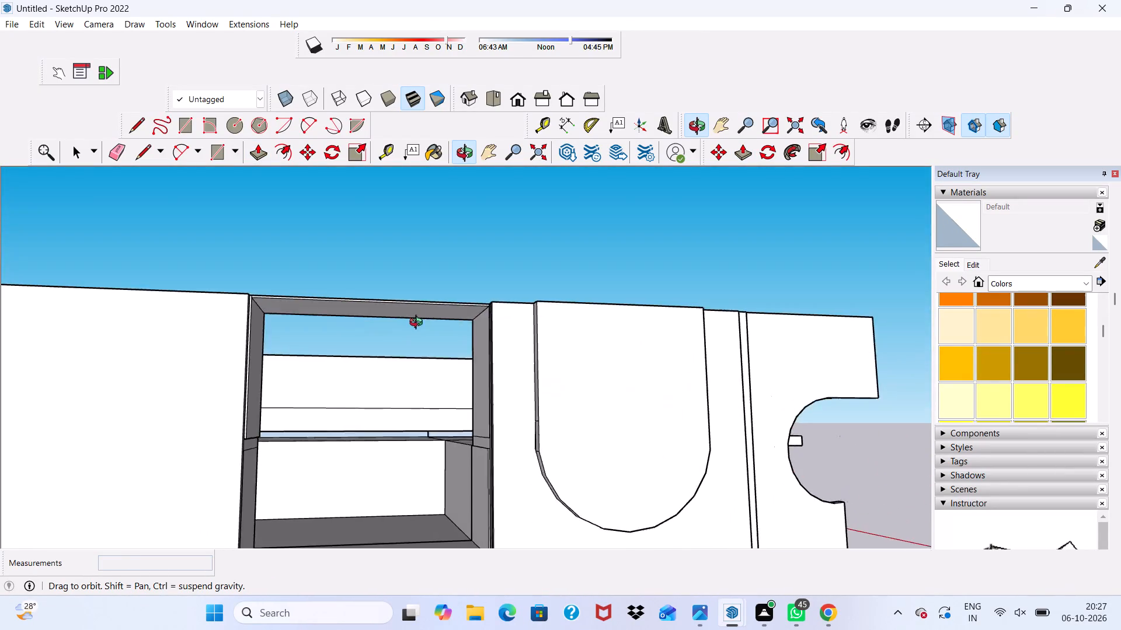
middle_click_drag(419, 324, 421, 366)
scroll(389, 366, "down", 8)
middle_click_drag(375, 437, 361, 487)
scroll(361, 487, "up", 10)
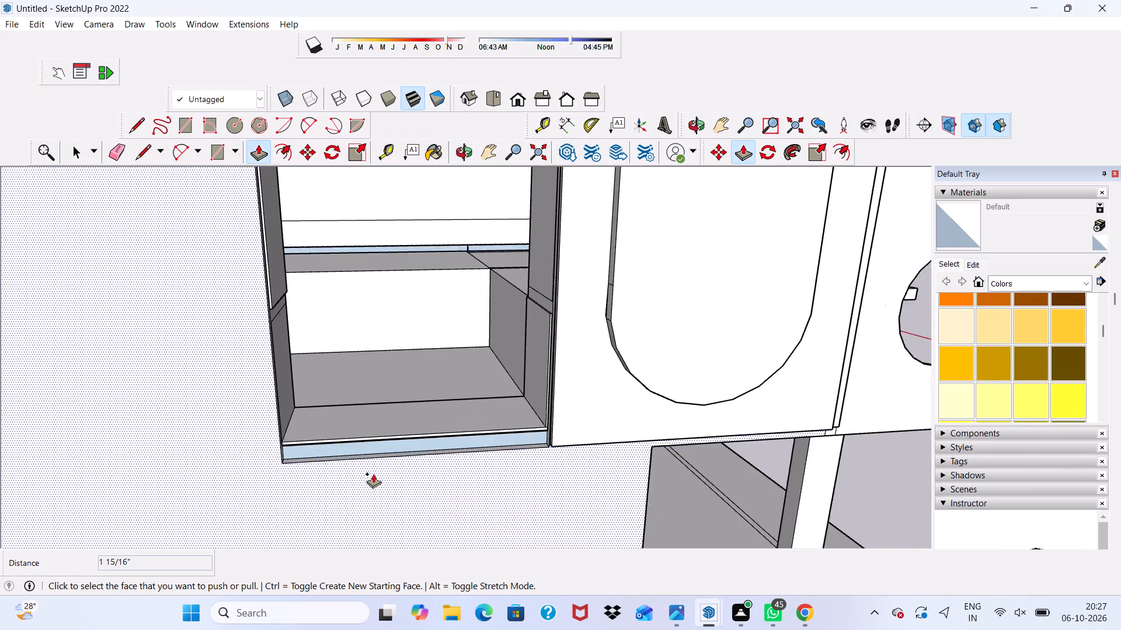
scroll(373, 474, "up", 9)
left_click(361, 439)
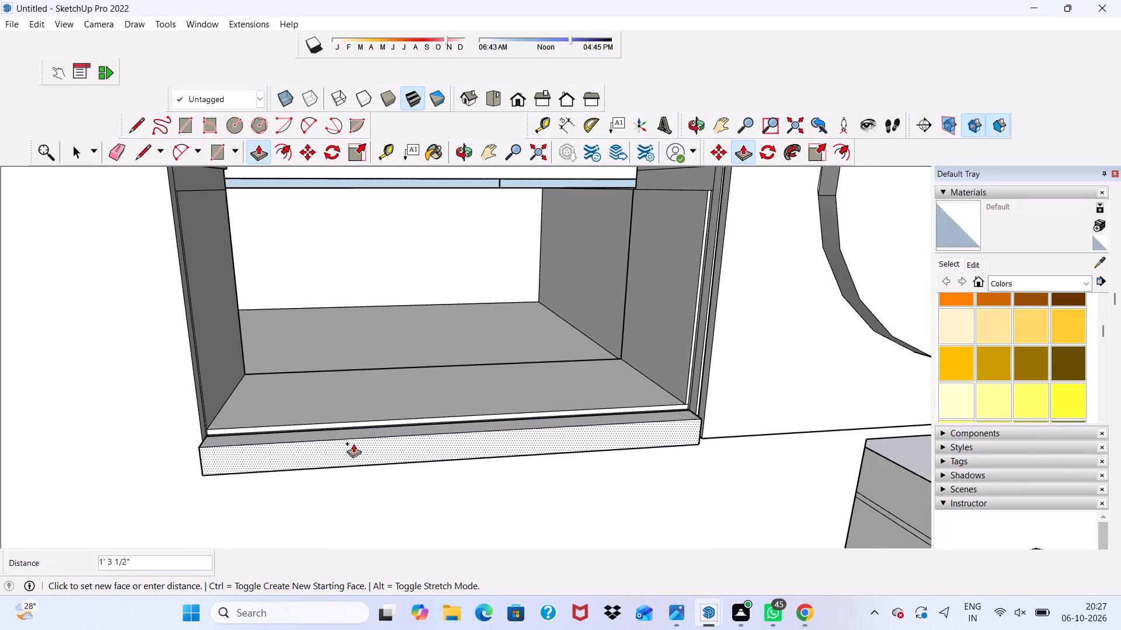
scroll(322, 433, "down", 1)
middle_click_drag(321, 433, 354, 398)
left_click(270, 462)
scroll(267, 399, "up", 1)
scroll(267, 398, "down", 1)
middle_click_drag(267, 398, 232, 471)
scroll(231, 492, "up", 10)
left_click(229, 478)
scroll(258, 429, "down", 4)
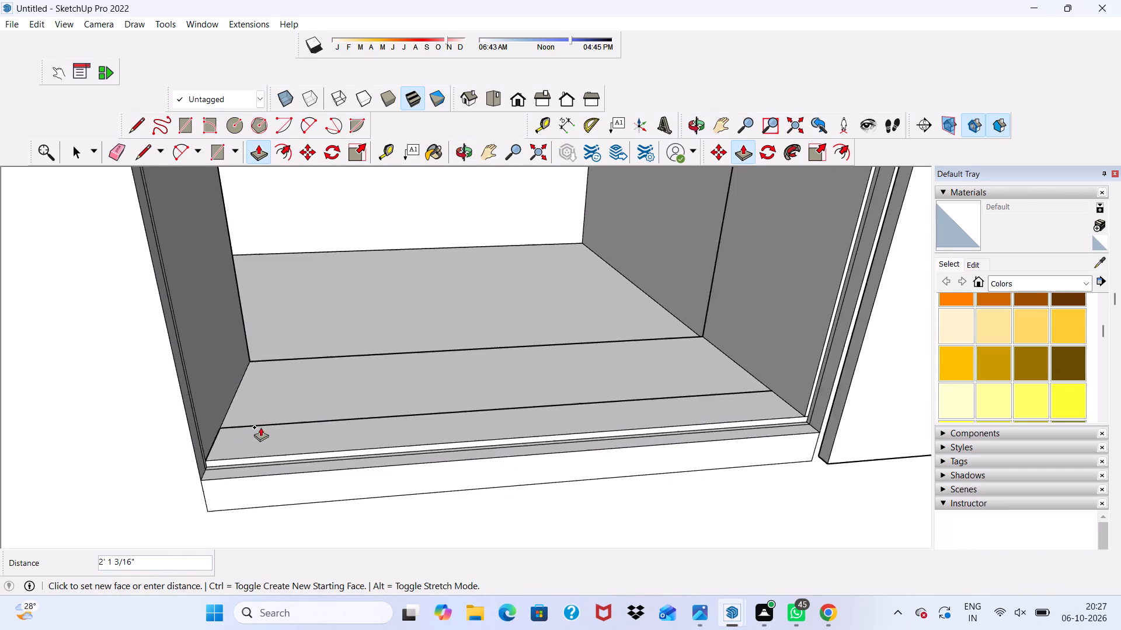
scroll(260, 427, "down", 2)
left_click(257, 484)
scroll(245, 445, "down", 6)
scroll(485, 440, "up", 2)
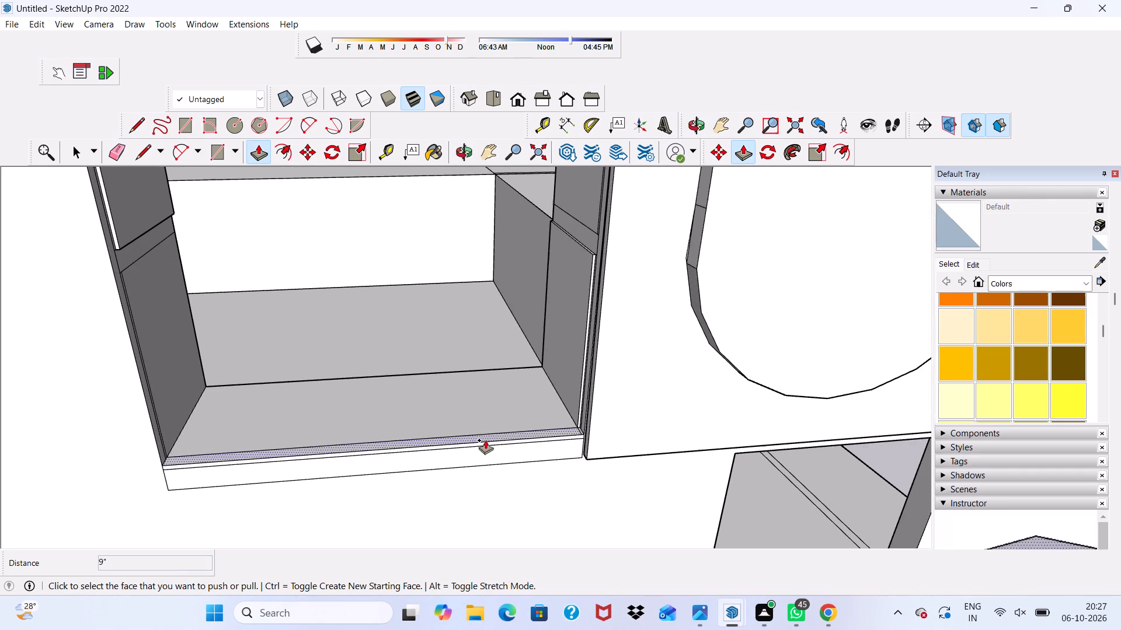
Erase the leftover edges below the opening's sill and along its lower side farthest from the raised panel.
key("space")
scroll(436, 372, "down", 3)
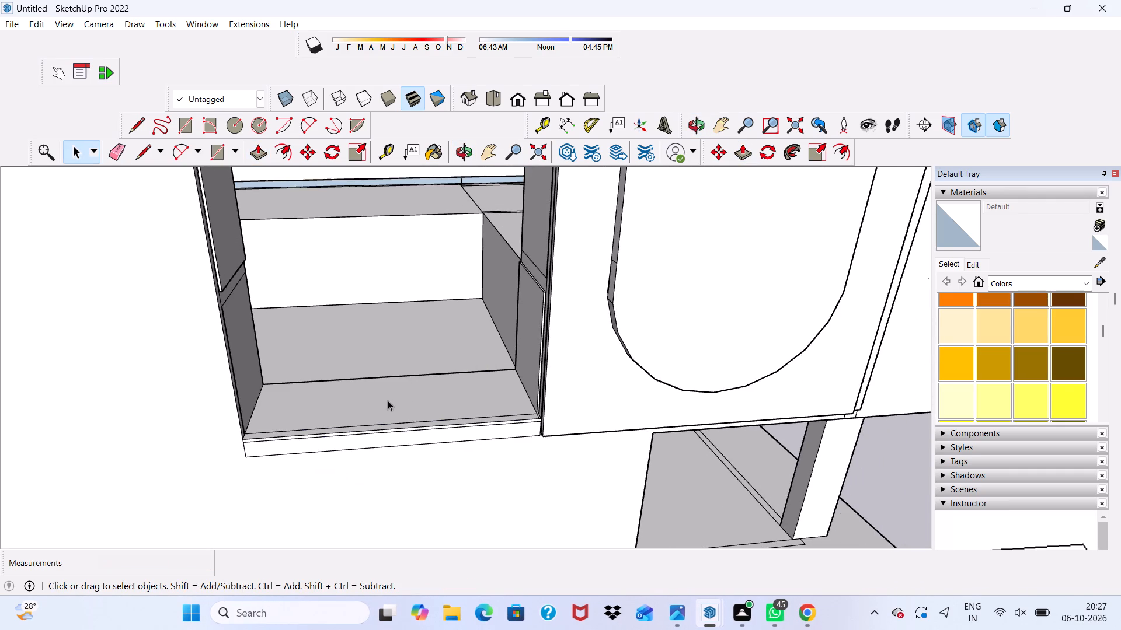
scroll(357, 346, "down", 3)
middle_click_drag(357, 342, 234, 379)
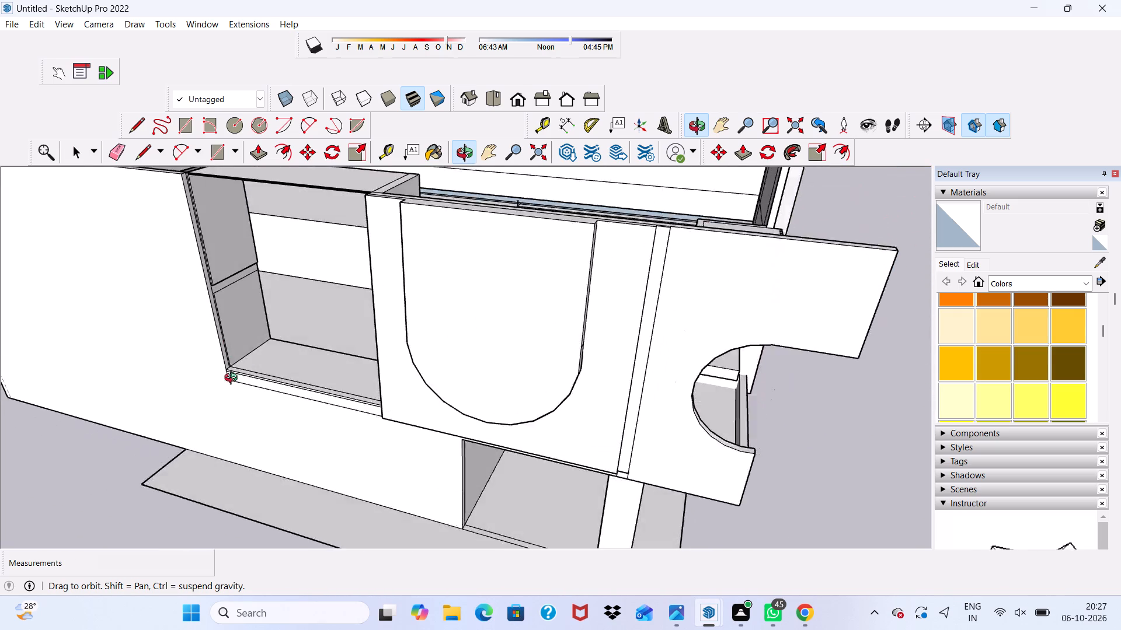
middle_click_drag(234, 379, 311, 387)
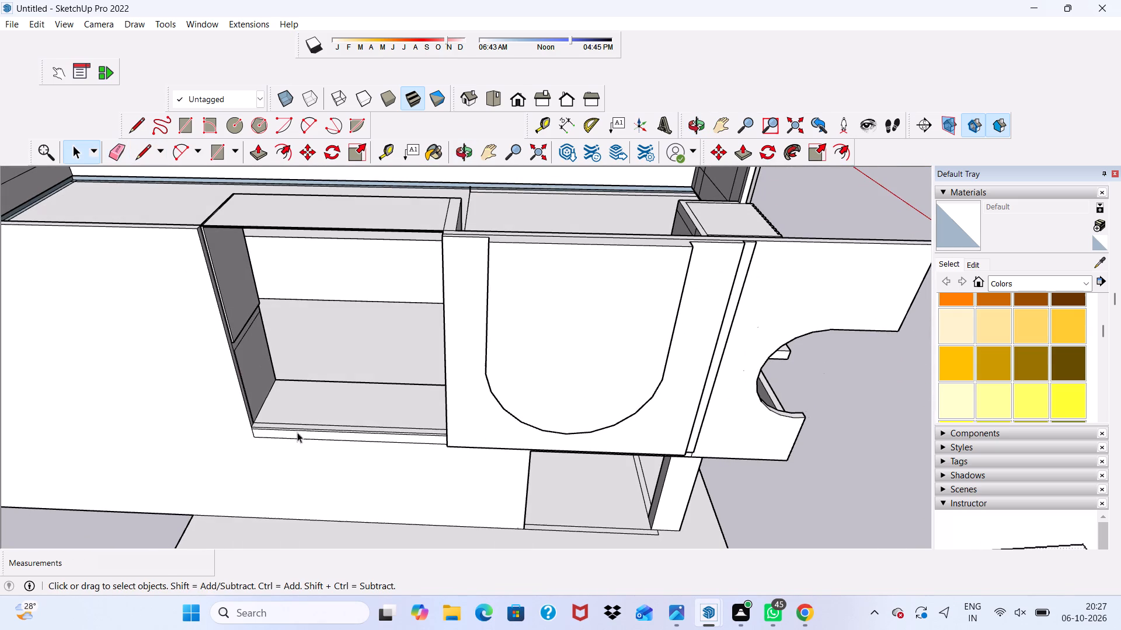
left_click(120, 143)
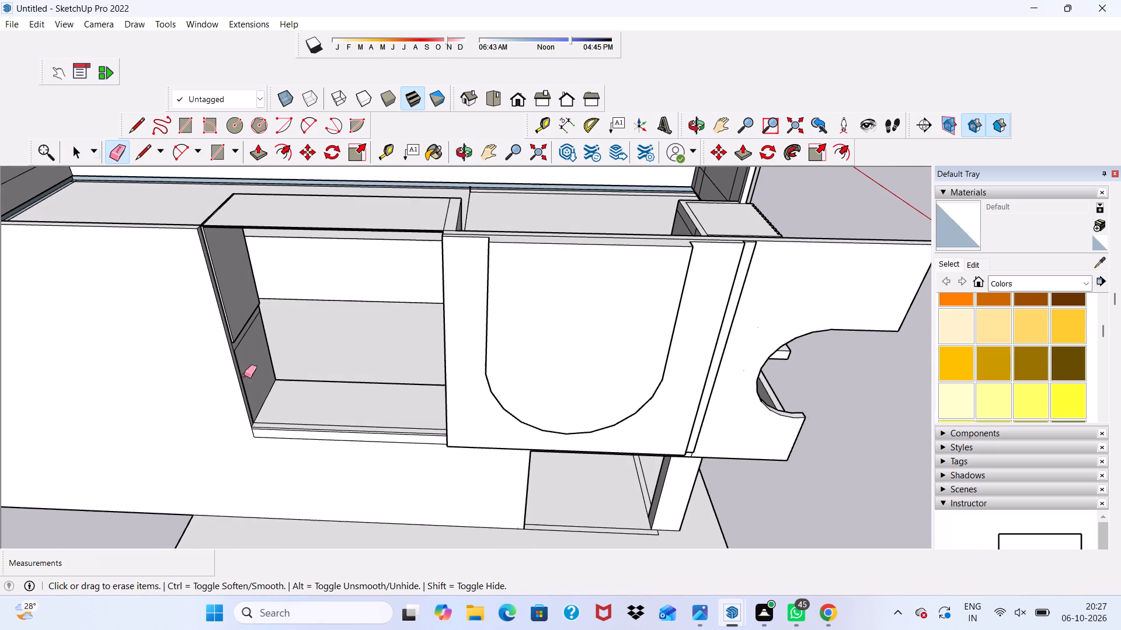
scroll(312, 459, "up", 10)
left_click(300, 395)
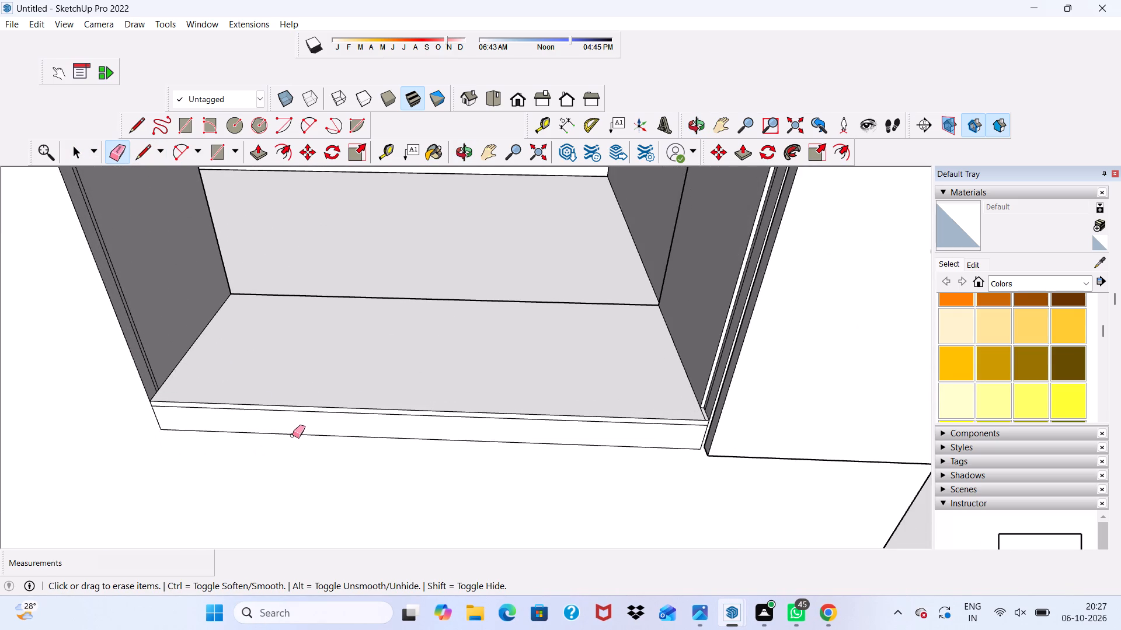
left_click(293, 435)
left_click_drag(154, 417, 163, 419)
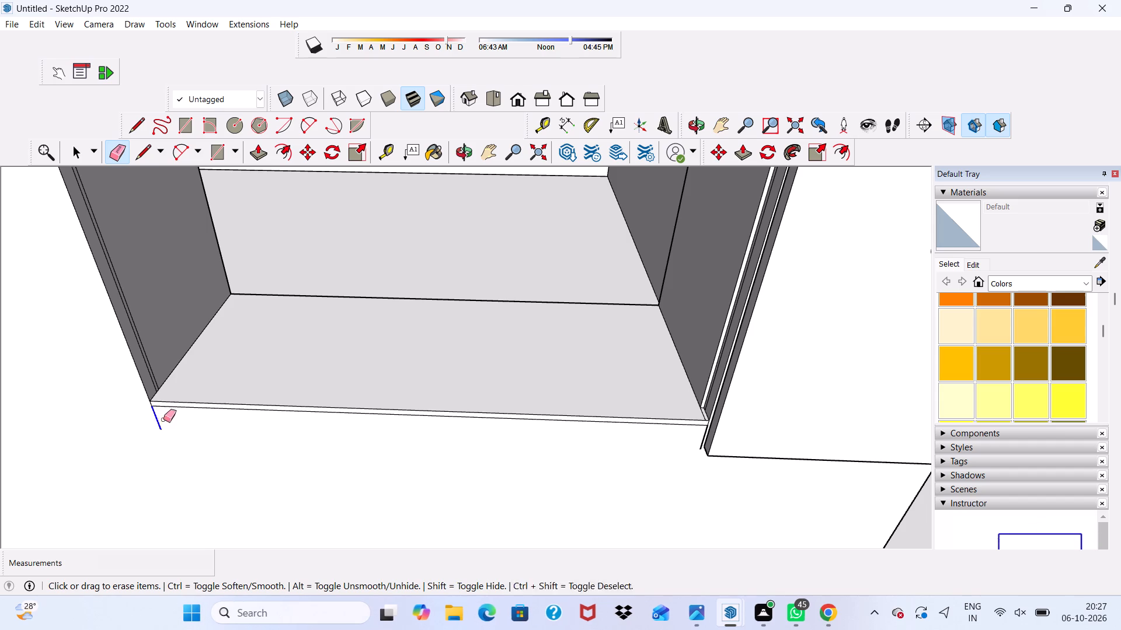
left_click_drag(163, 419, 162, 419)
left_click_drag(140, 349, 143, 335)
scroll(420, 400, "down", 2)
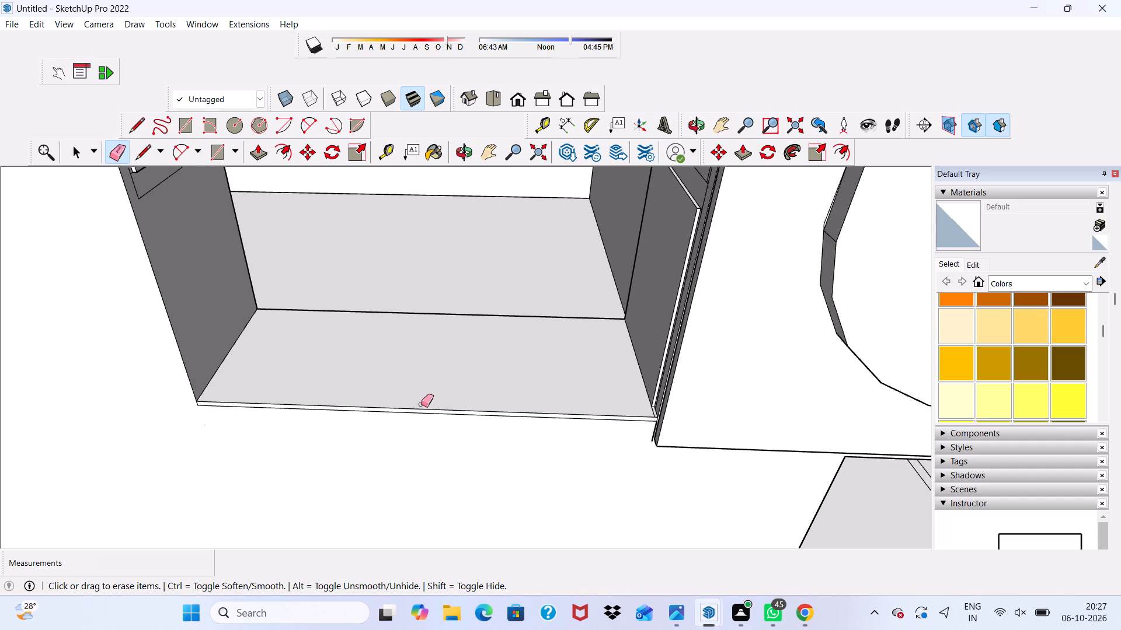
middle_click_drag(421, 405, 542, 409)
scroll(546, 387, "up", 5)
scroll(696, 368, "up", 4)
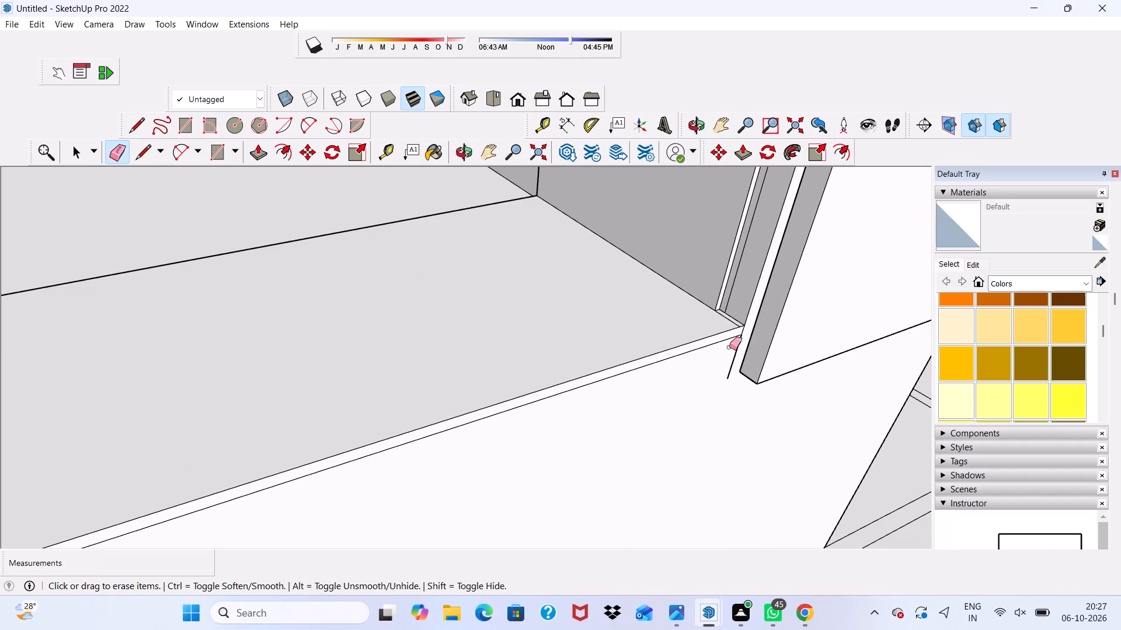
left_click_drag(737, 344, 740, 352)
scroll(720, 387, "down", 13)
scroll(469, 474, "up", 1)
scroll(487, 439, "down", 3)
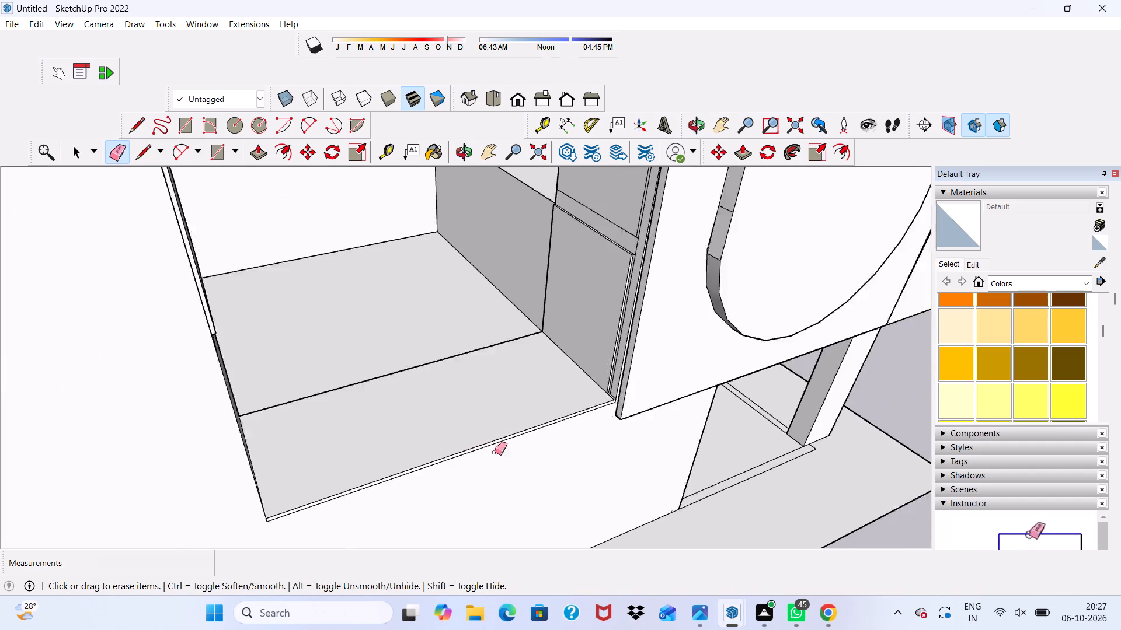
scroll(495, 452, "down", 3)
key("space")
Examine the interior floor levels behind the recess and the exposed face strip near the inner cross wall.
scroll(450, 405, "down", 2)
middle_click_drag(451, 404, 704, 384)
scroll(704, 384, "up", 1)
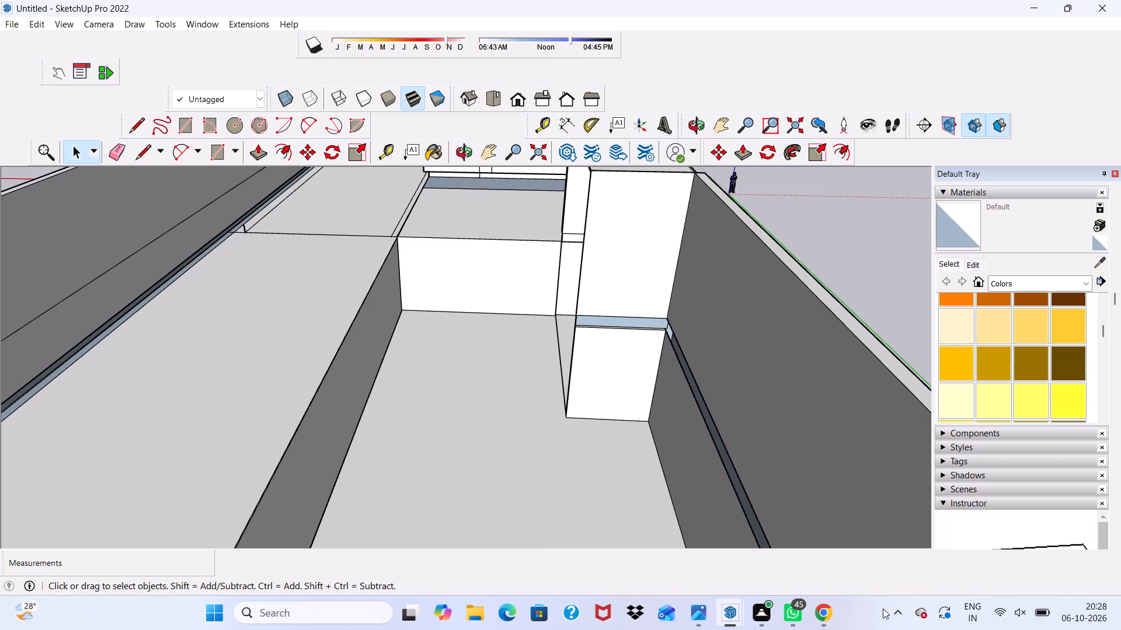
scroll(640, 337, "down", 6)
middle_click_drag(657, 319, 629, 407)
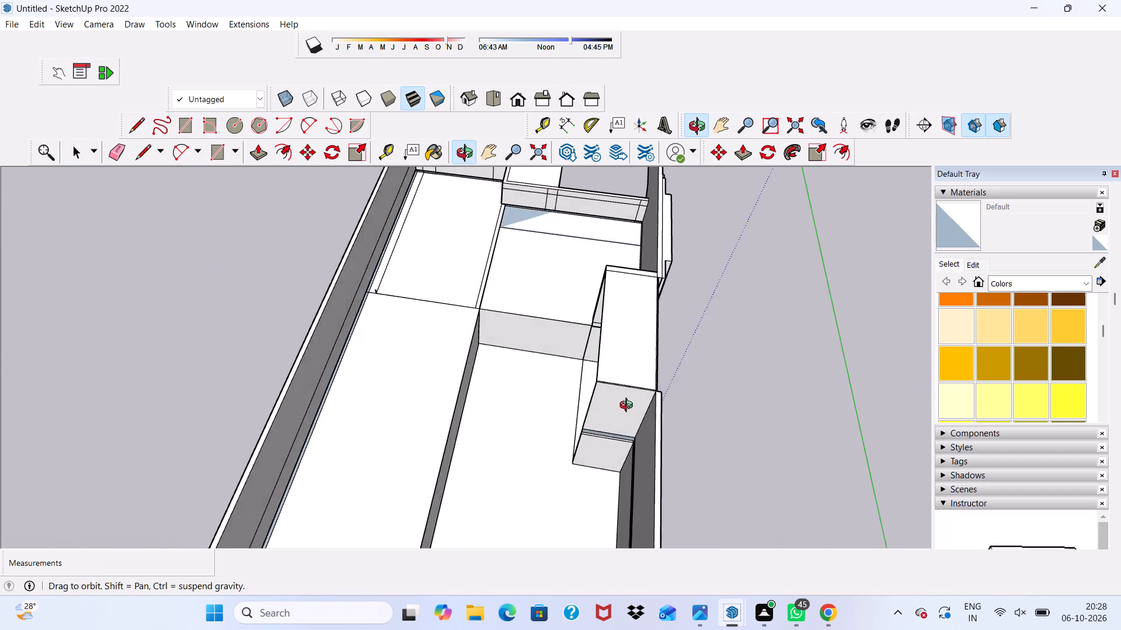
middle_click_drag(629, 407, 675, 363)
scroll(583, 236, "up", 4)
scroll(543, 186, "up", 2)
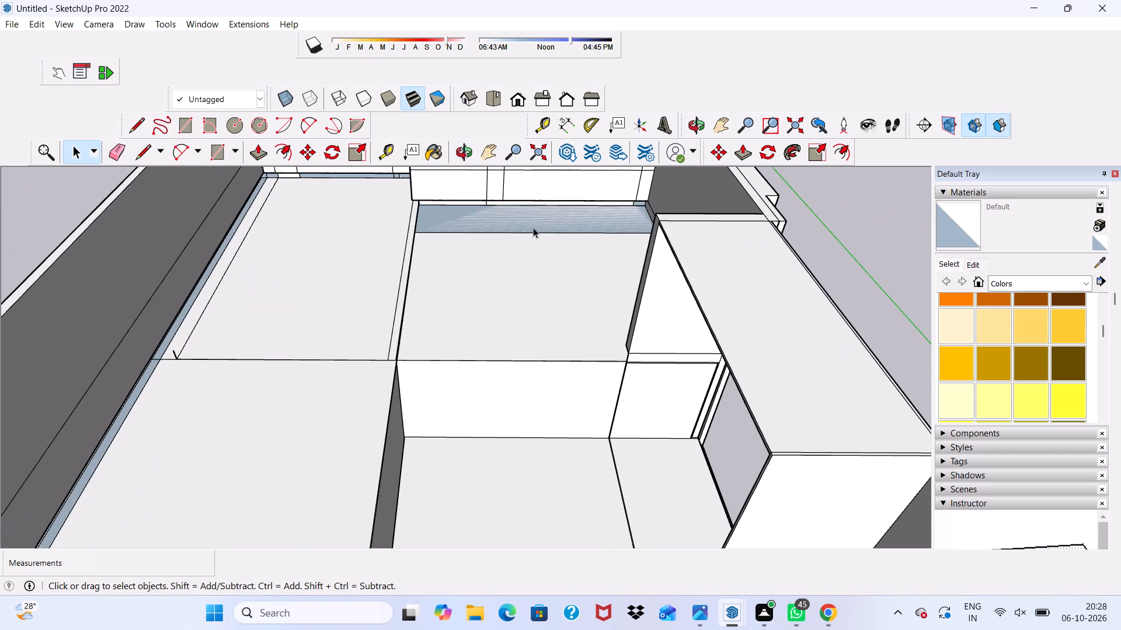
left_click(532, 218)
double_click(528, 225)
scroll(537, 209, "down", 1)
scroll(538, 206, "up", 1)
scroll(540, 204, "down", 1)
scroll(546, 199, "up", 1)
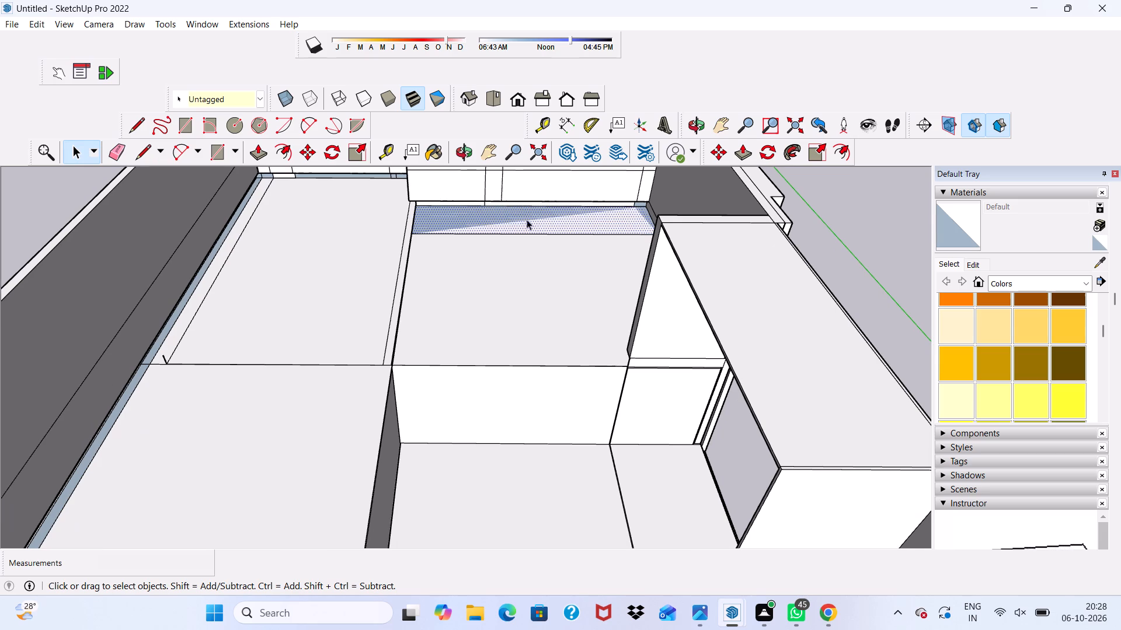
scroll(594, 290, "down", 8)
middle_click_drag(690, 297, 342, 222)
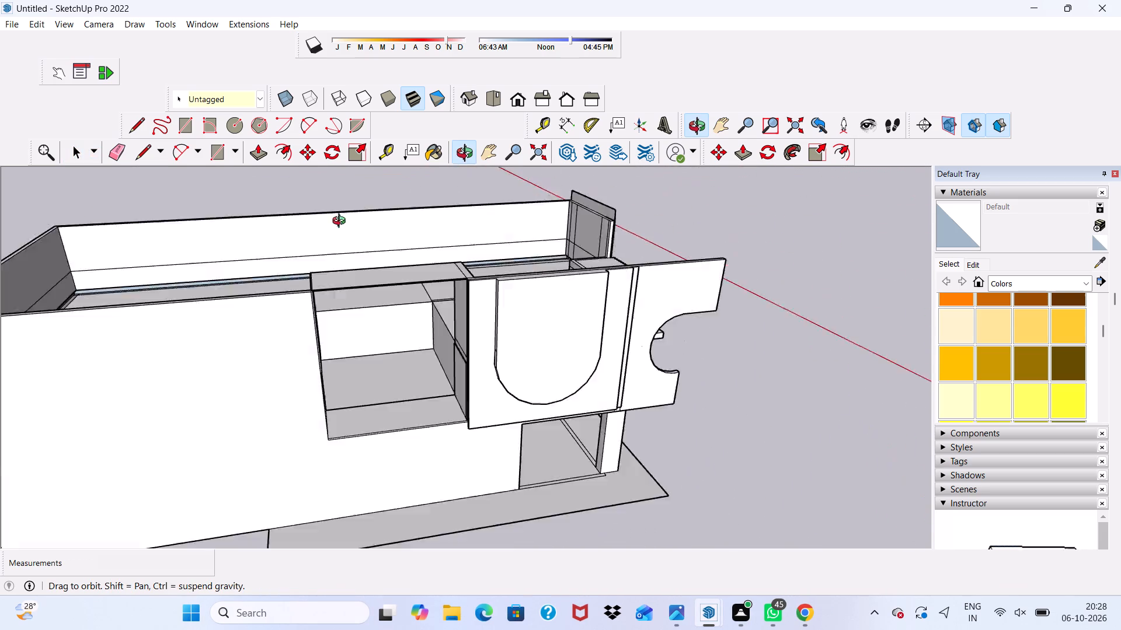
middle_click_drag(342, 222, 302, 210)
scroll(330, 280, "up", 3)
scroll(326, 250, "down", 4)
scroll(326, 250, "up", 1)
middle_click_drag(326, 257, 345, 291)
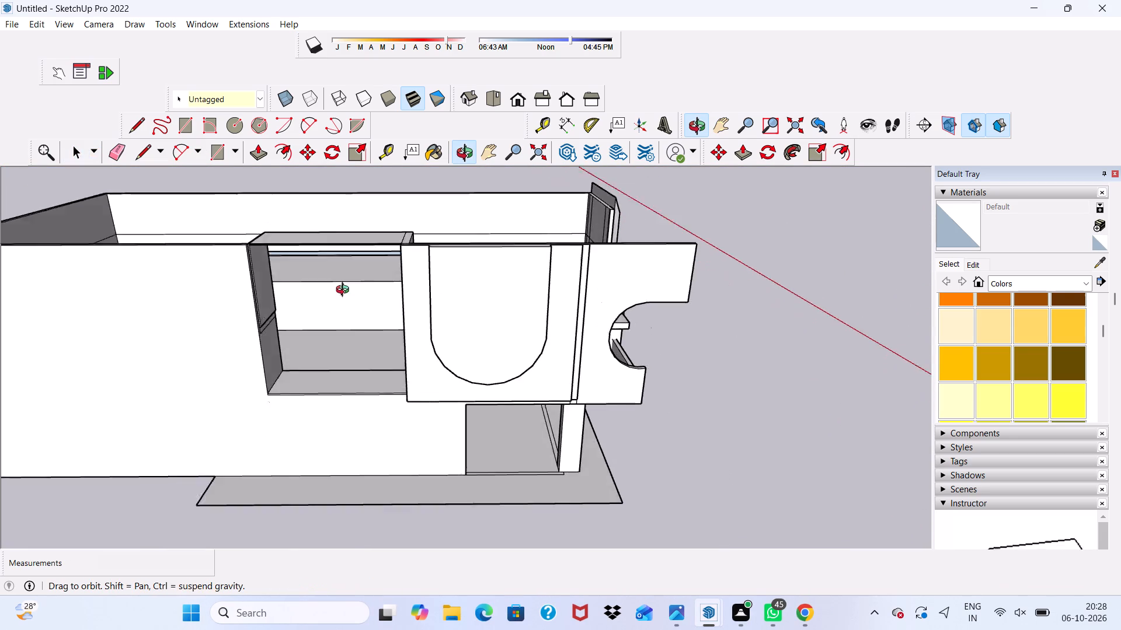
middle_click_drag(345, 291, 339, 327)
scroll(335, 310, "up", 4)
Push/Pull the vertical side of the raised floor seen through the opening about 18' 11" toward the opening.
left_click(335, 307)
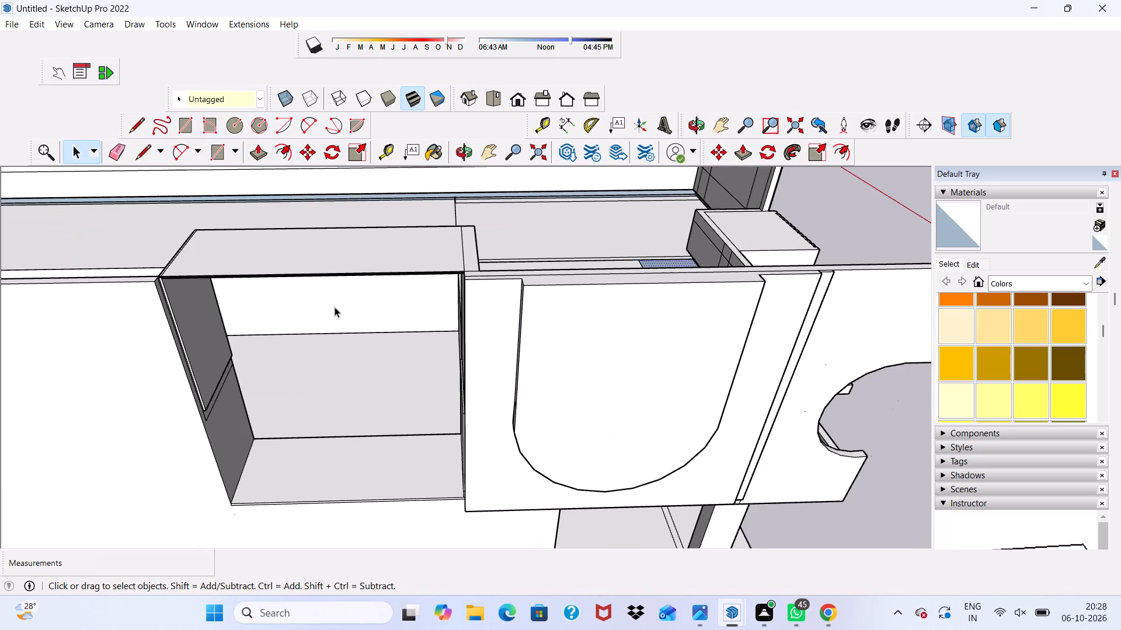
left_click(261, 149)
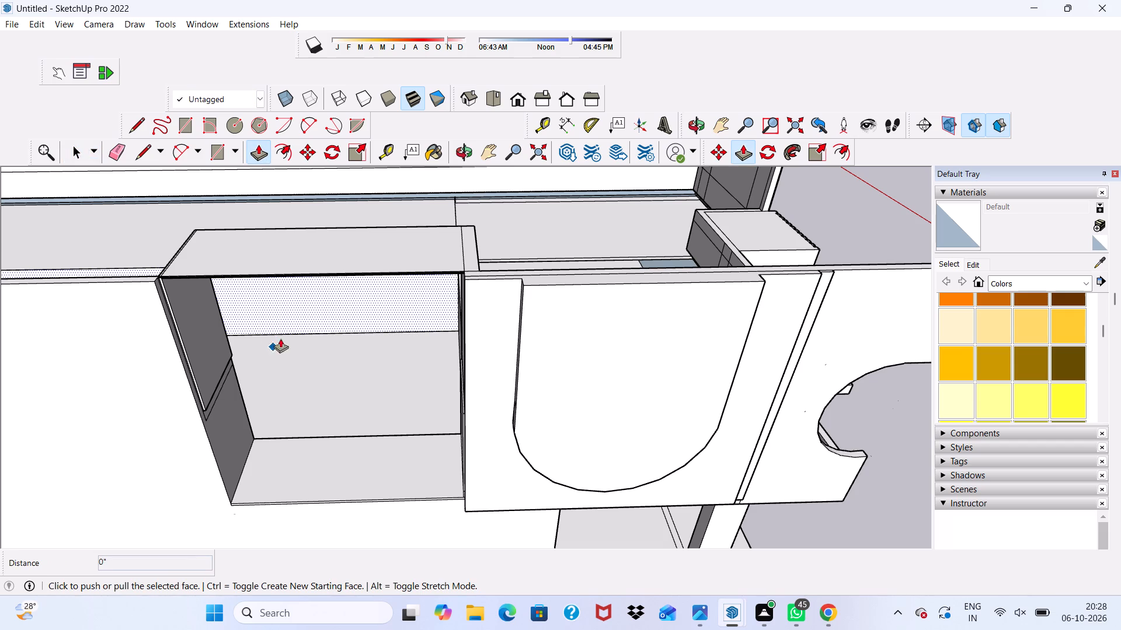
left_click(306, 297)
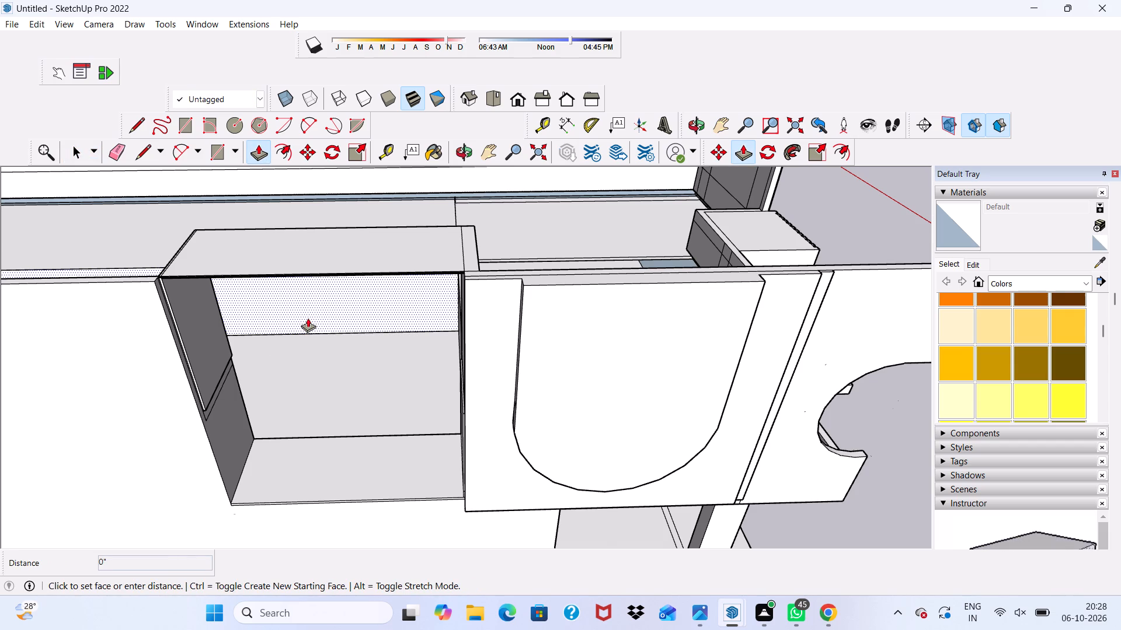
left_click(308, 401)
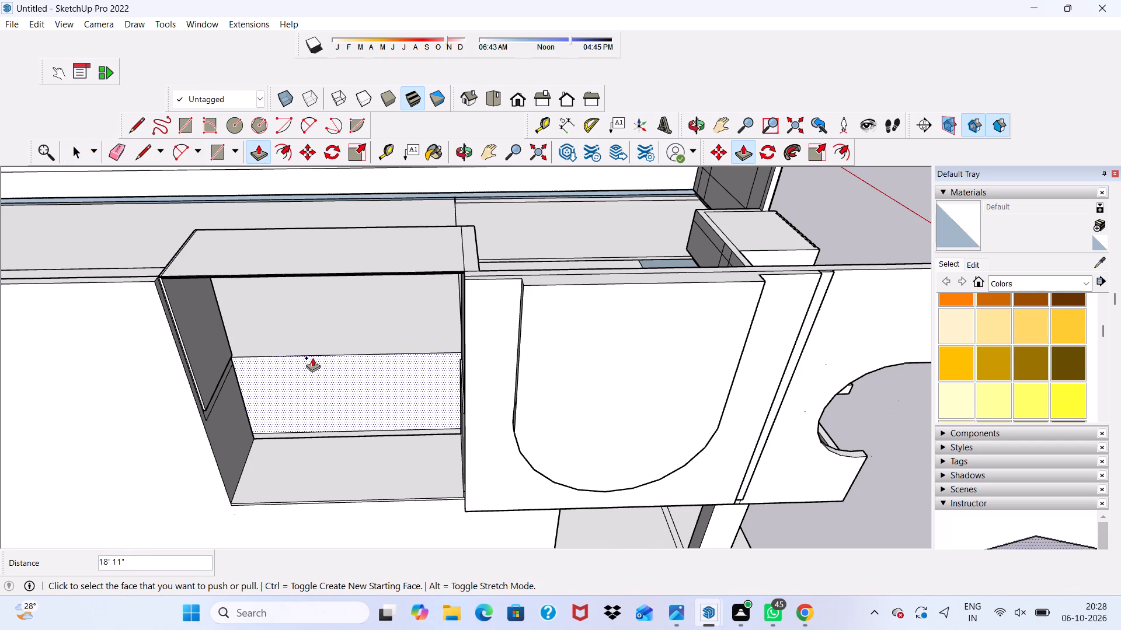
Push/Pull the upper inner face of the long wall opposite the opening about 19' 7" inward.
scroll(314, 297, "down", 4)
middle_click_drag(314, 296, 629, 304)
scroll(457, 279, "up", 3)
scroll(462, 267, "down", 3)
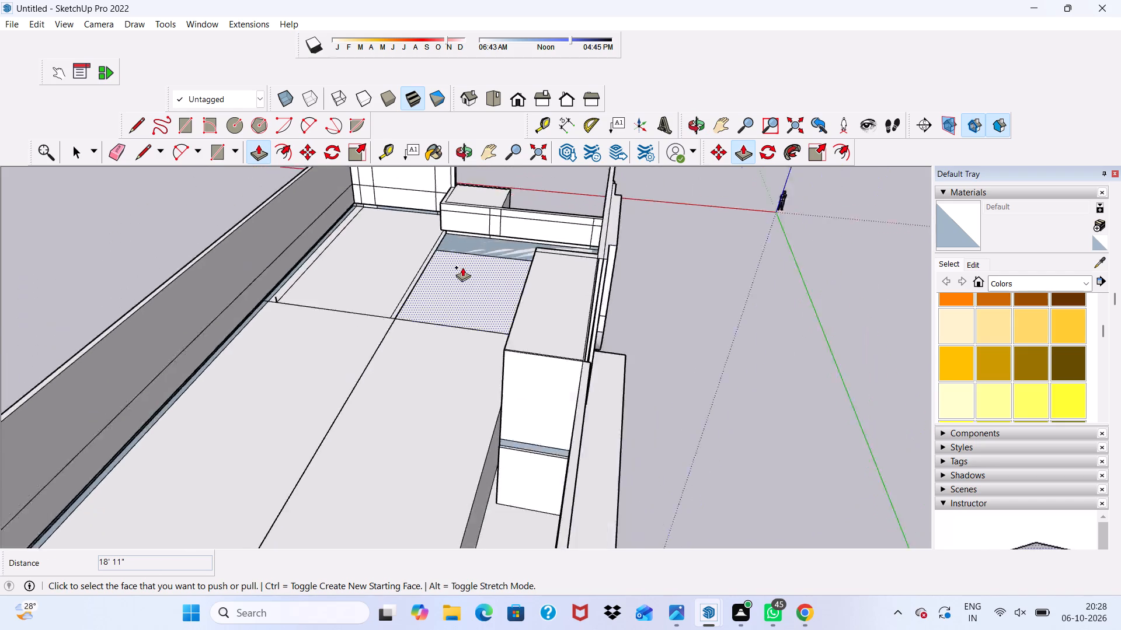
scroll(462, 267, "down", 7)
middle_click_drag(462, 263, 229, 288)
scroll(303, 246, "up", 4)
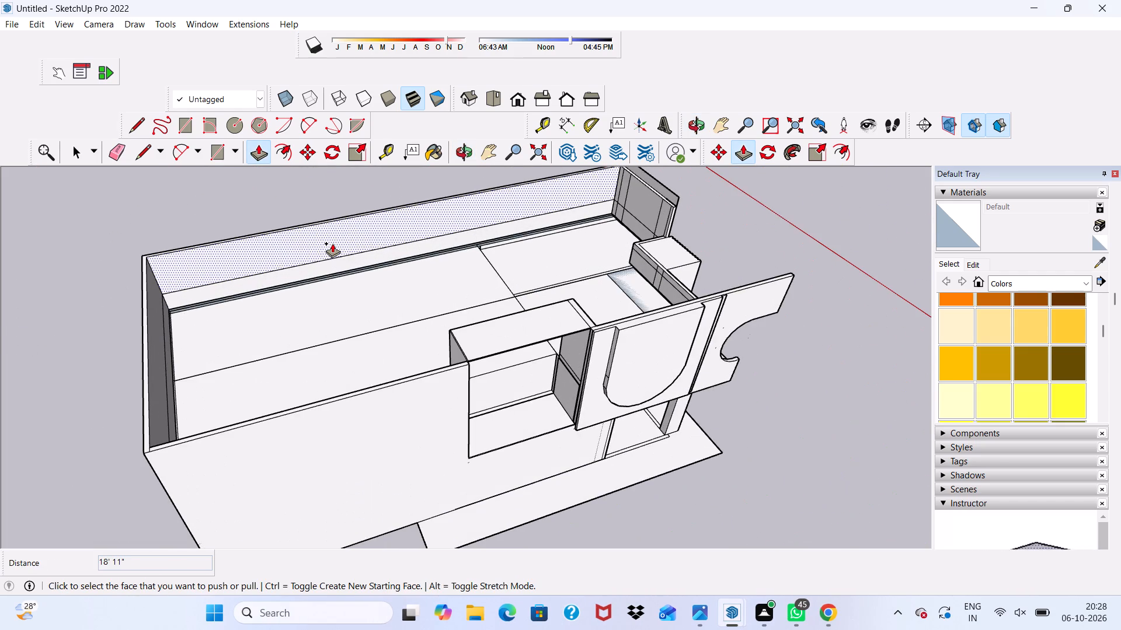
left_click(332, 243)
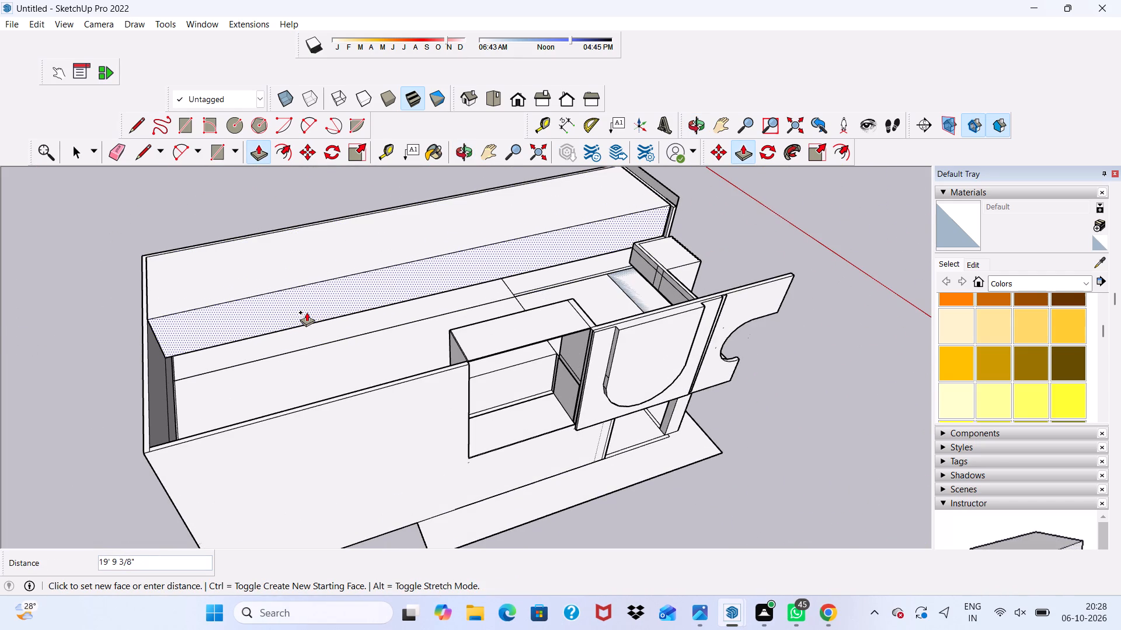
left_click(307, 310)
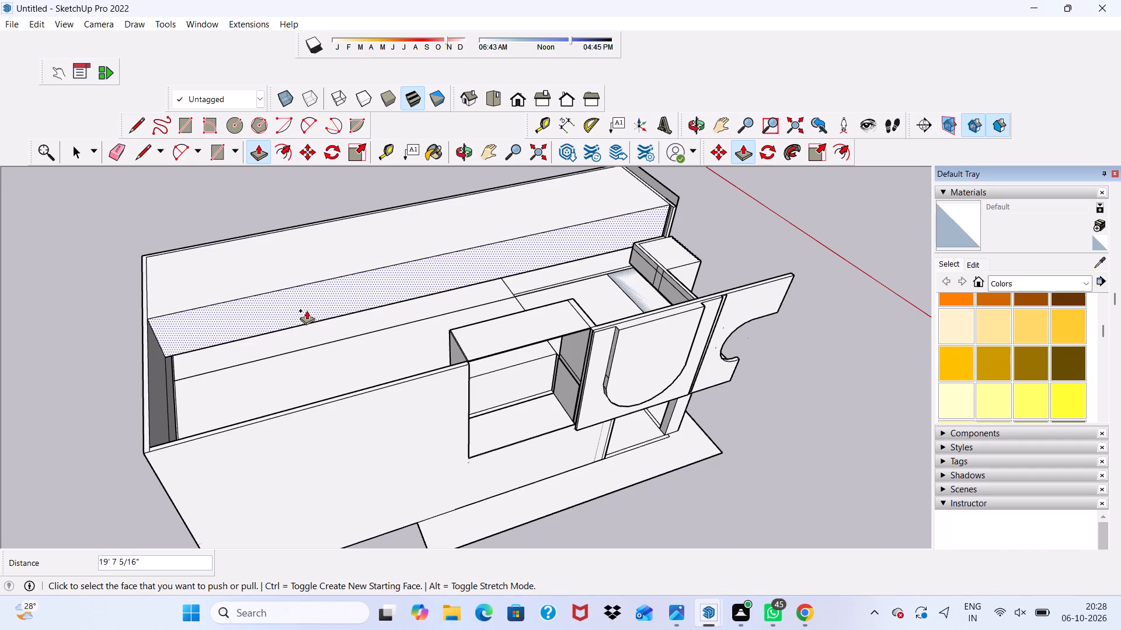
Push/Pull the inner cross wall's face beside the long wall about 95' 11" lengthwise to the far end wall.
scroll(307, 308, "down", 3)
middle_click_drag(307, 308, 511, 278)
scroll(509, 237, "up", 11)
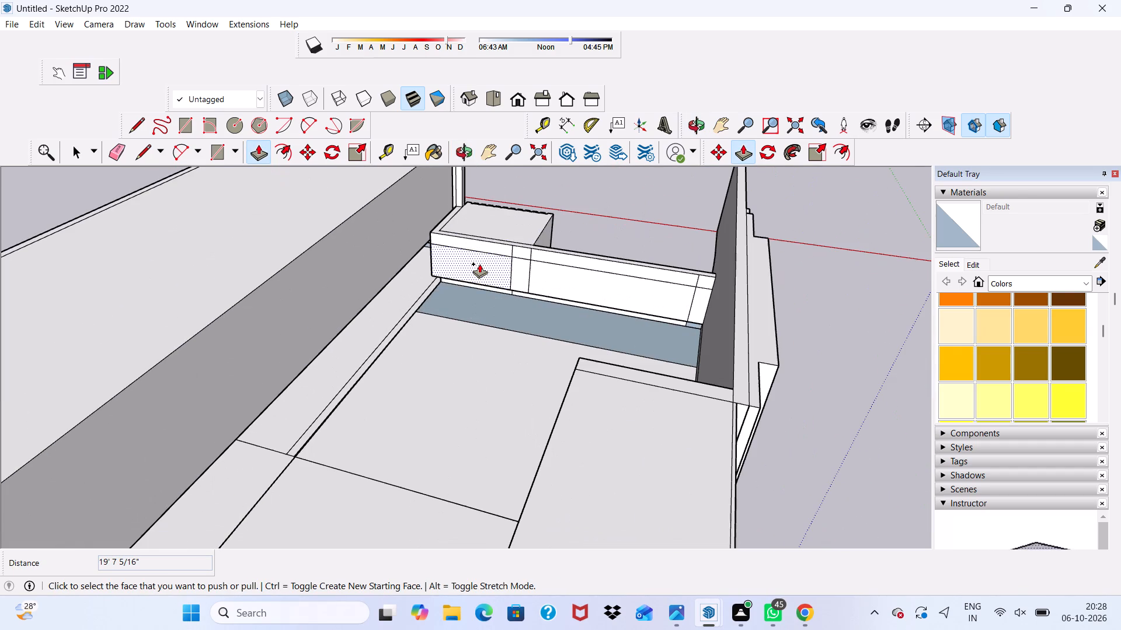
left_click(475, 261)
scroll(363, 317, "down", 3)
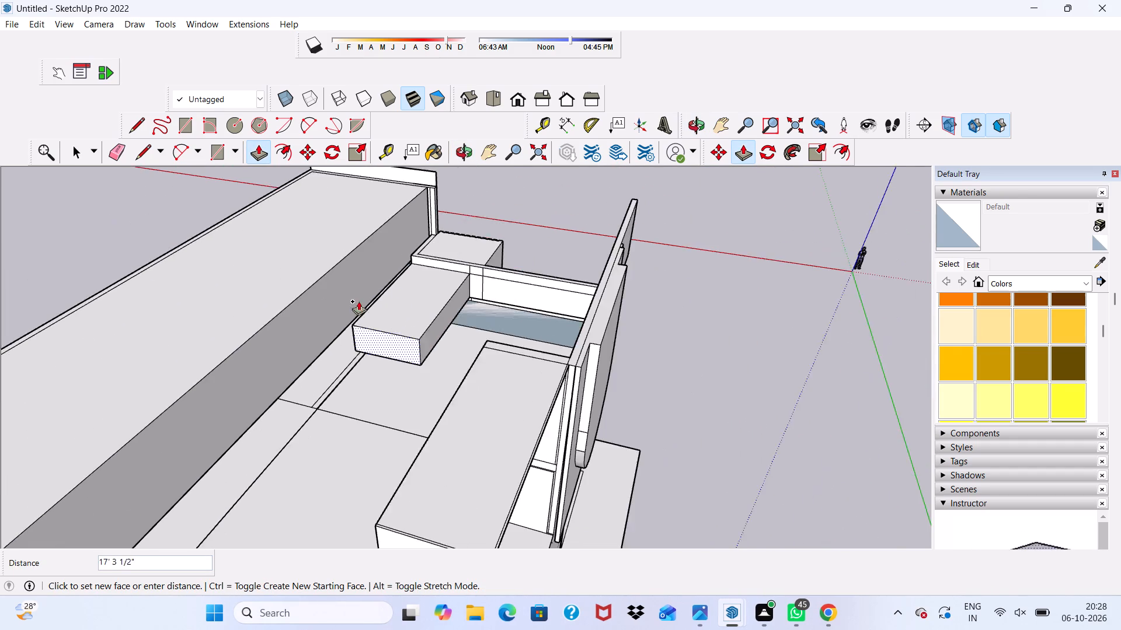
scroll(358, 301, "down", 5)
scroll(351, 282, "up", 1)
scroll(351, 285, "down", 7)
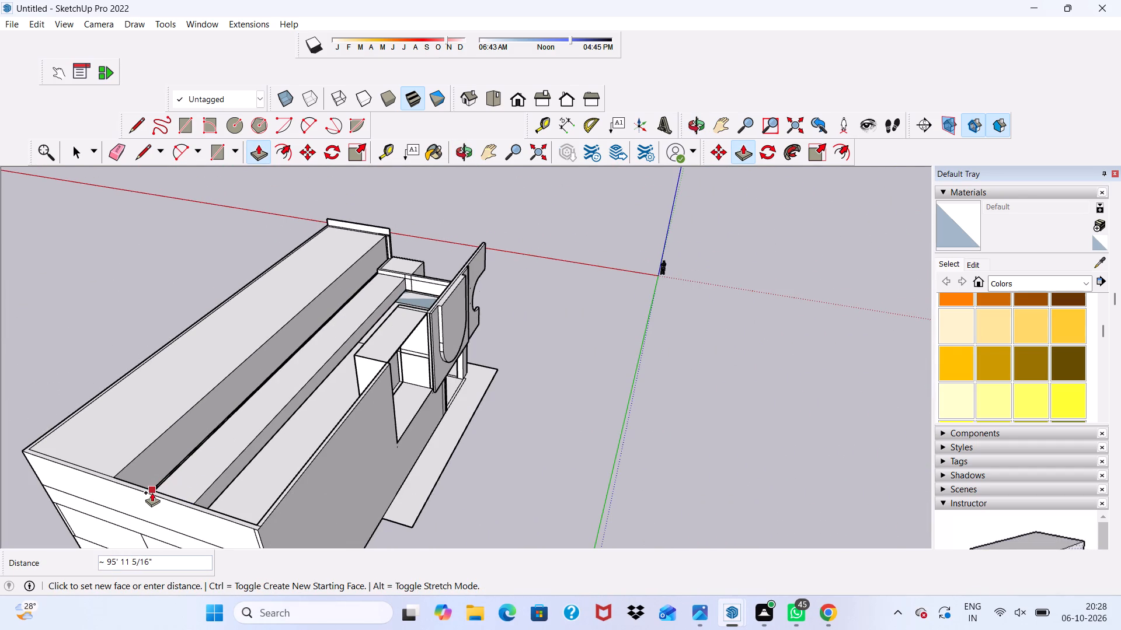
scroll(150, 482, "up", 9)
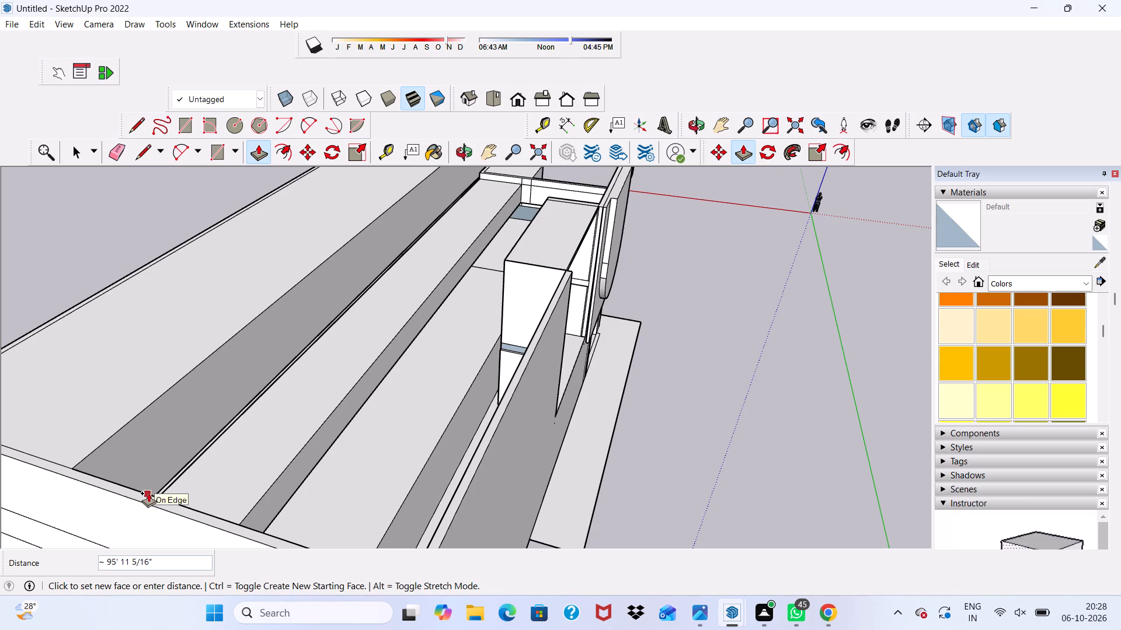
left_click(148, 492)
Push/Pull the top face of the long block beside the roof mass about 8' 9" upward.
scroll(167, 441, "up", 5)
scroll(259, 455, "down", 1)
middle_click_drag(259, 455, 448, 481)
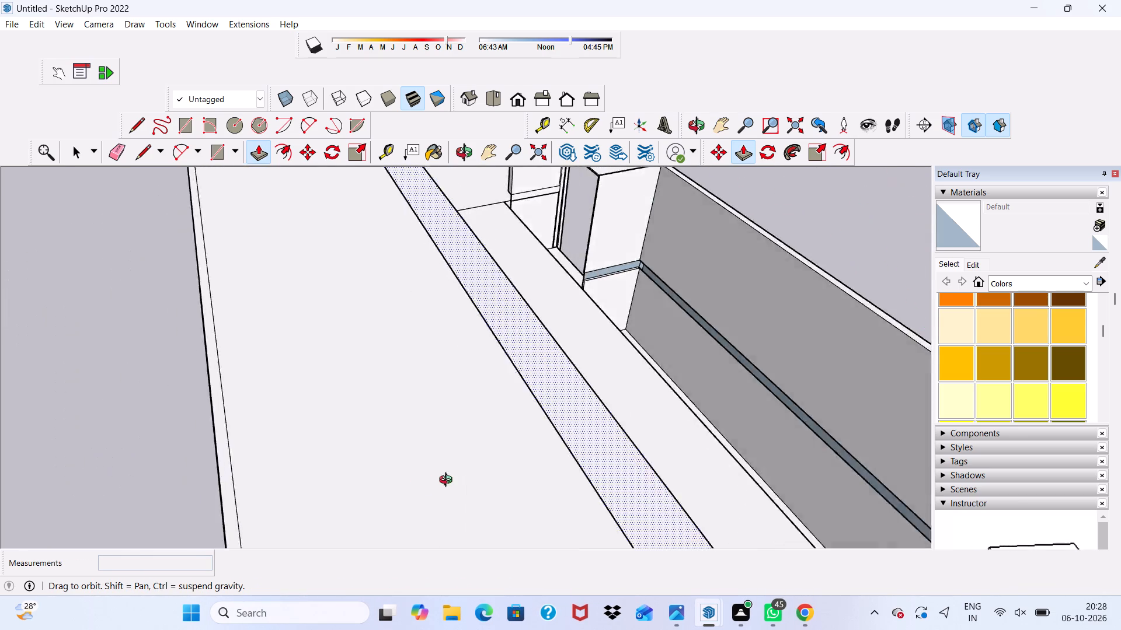
middle_click_drag(448, 481, 376, 479)
scroll(507, 441, "up", 6)
left_click(495, 419)
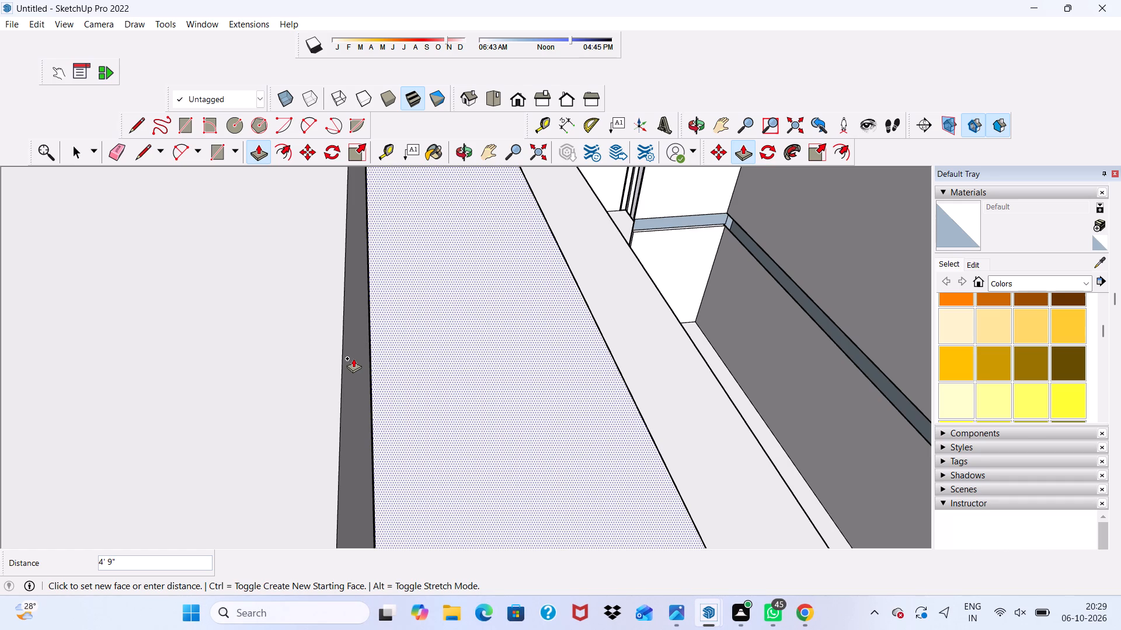
left_click(338, 385)
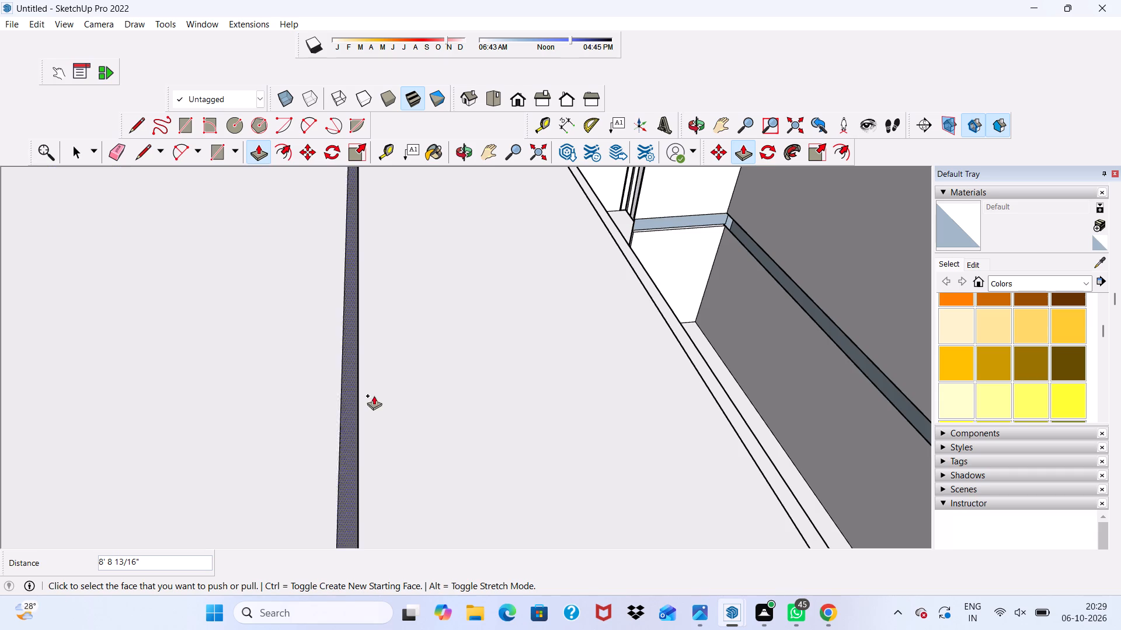
Push/Pull the narrow vertical side of the long block, next to the roof mass, about 7' 11".
scroll(376, 395, "up", 4)
left_click(340, 412)
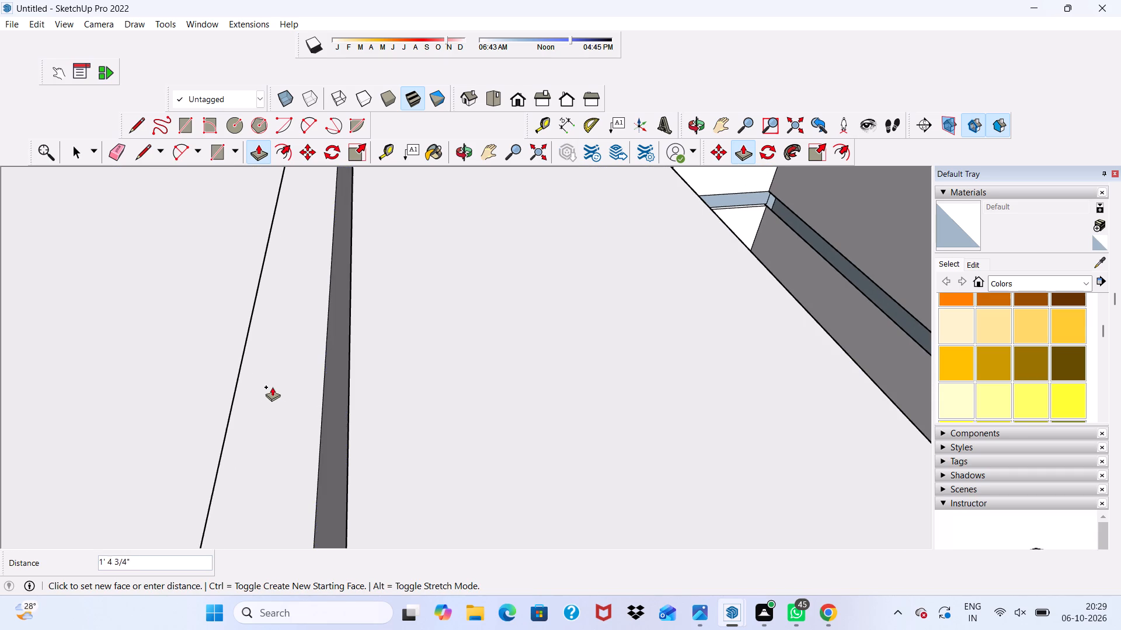
scroll(259, 366, "down", 11)
middle_click_drag(271, 359, 456, 374)
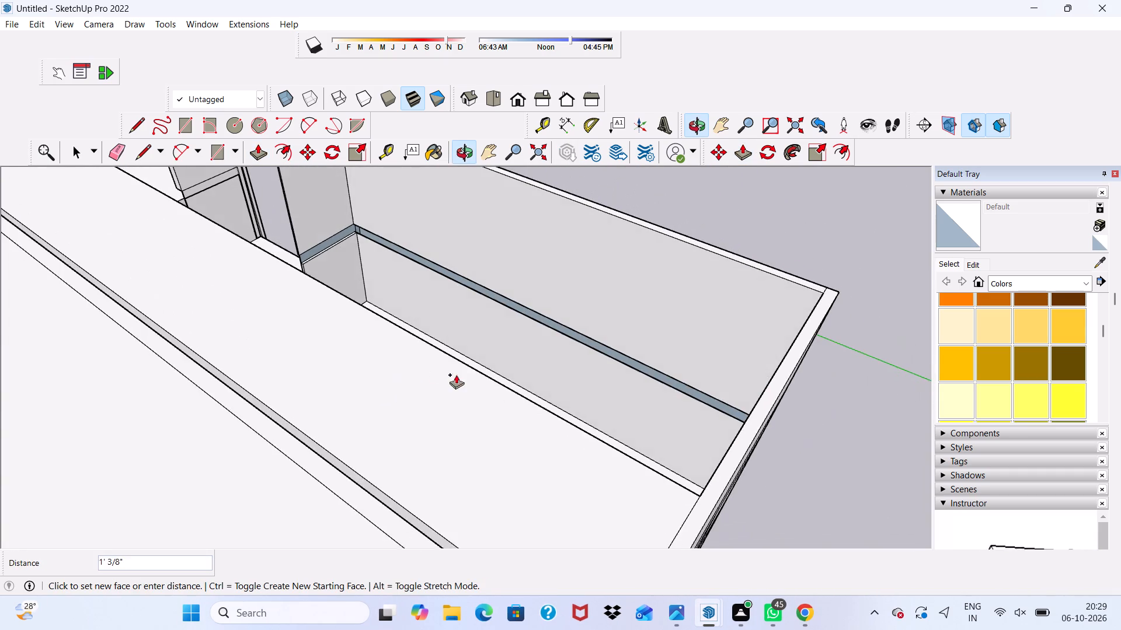
scroll(326, 429, "up", 3)
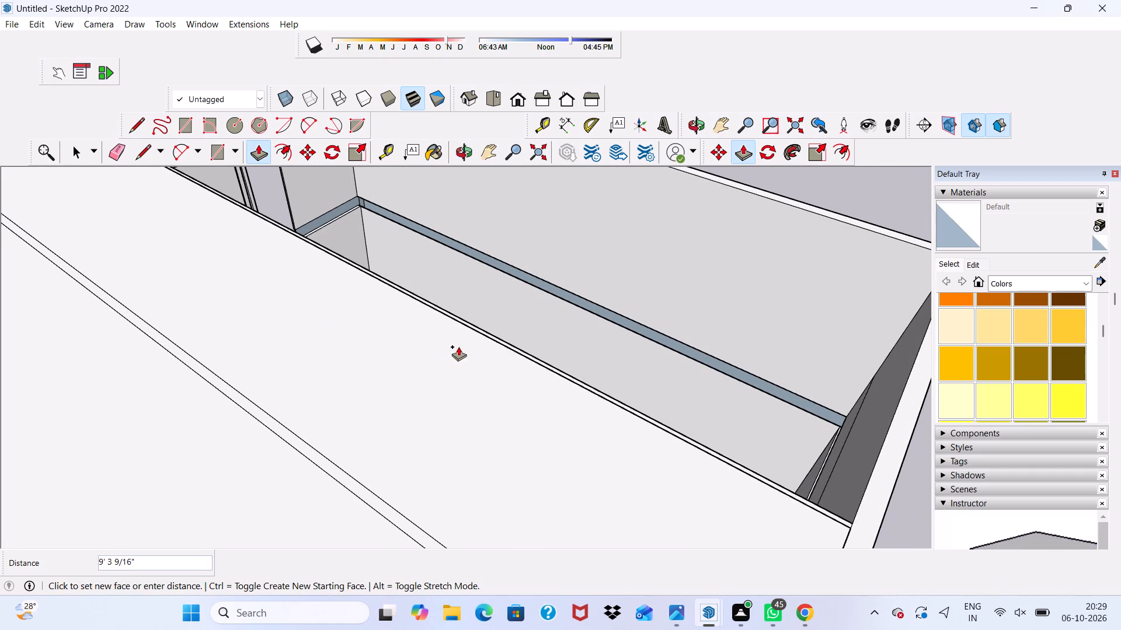
left_click(445, 372)
Push/Pull the long strip face running along the middle of the upper level 15' 4" upward.
scroll(426, 376, "down", 4)
scroll(323, 408, "up", 1)
scroll(281, 419, "down", 1)
scroll(262, 411, "up", 1)
scroll(262, 412, "down", 2)
scroll(262, 416, "up", 1)
scroll(262, 417, "down", 2)
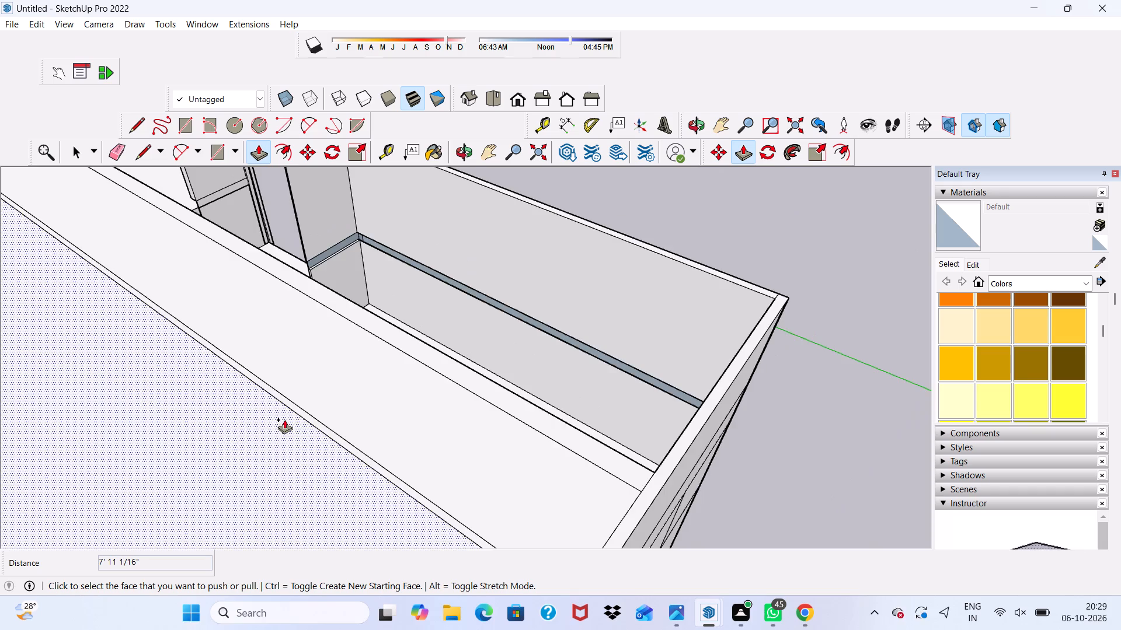
scroll(284, 419, "down", 9)
scroll(340, 383, "up", 4)
scroll(335, 381, "down", 1)
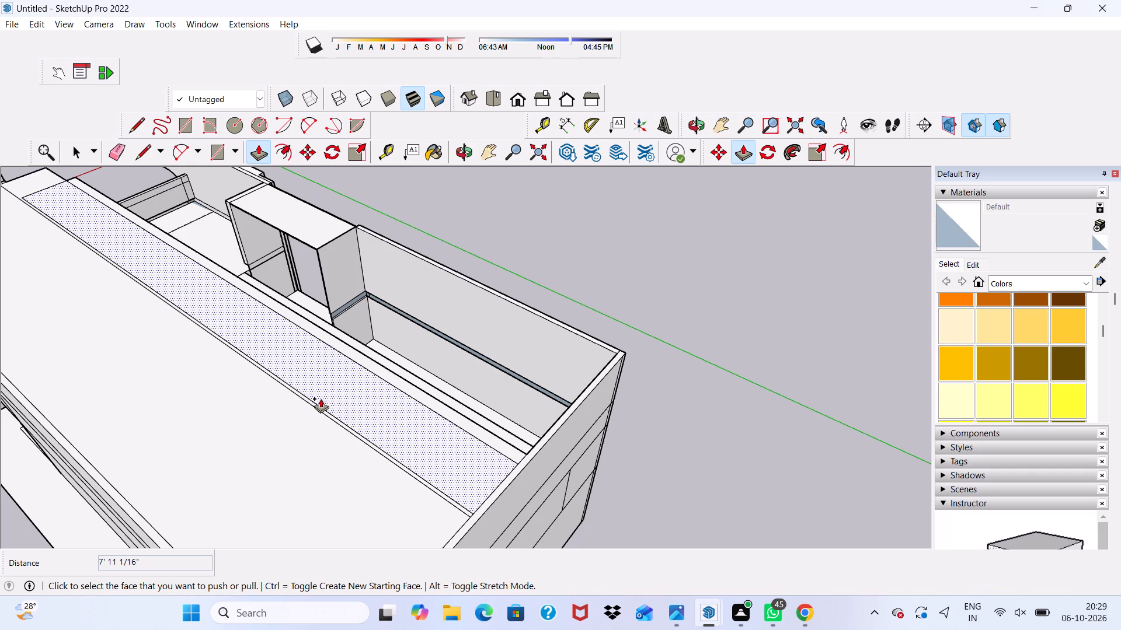
left_click(321, 399)
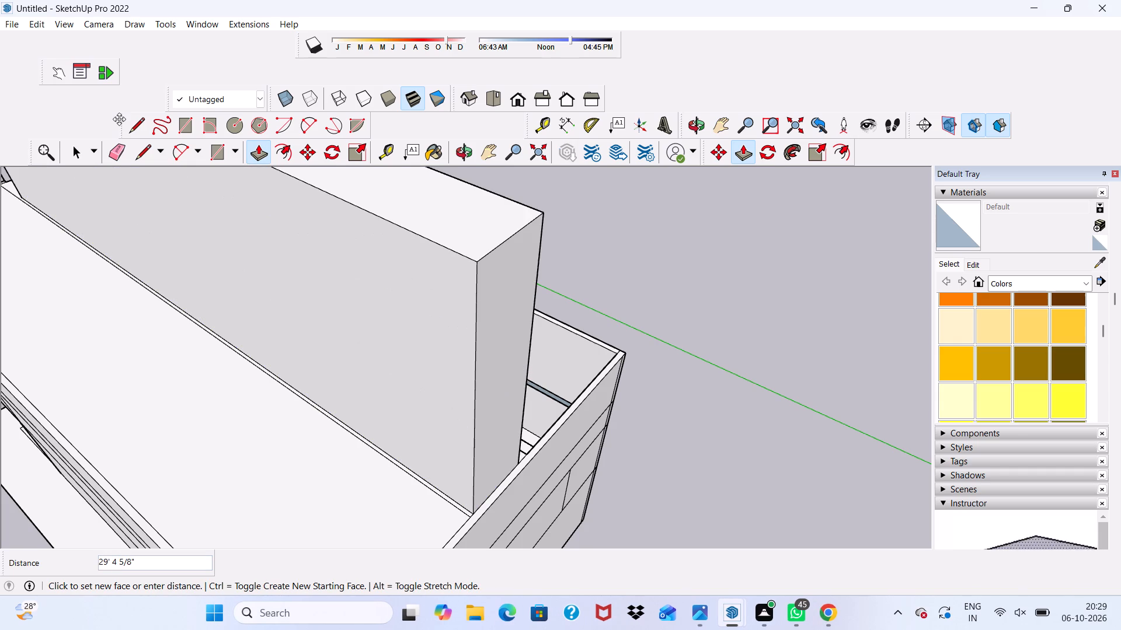
left_click(189, 328)
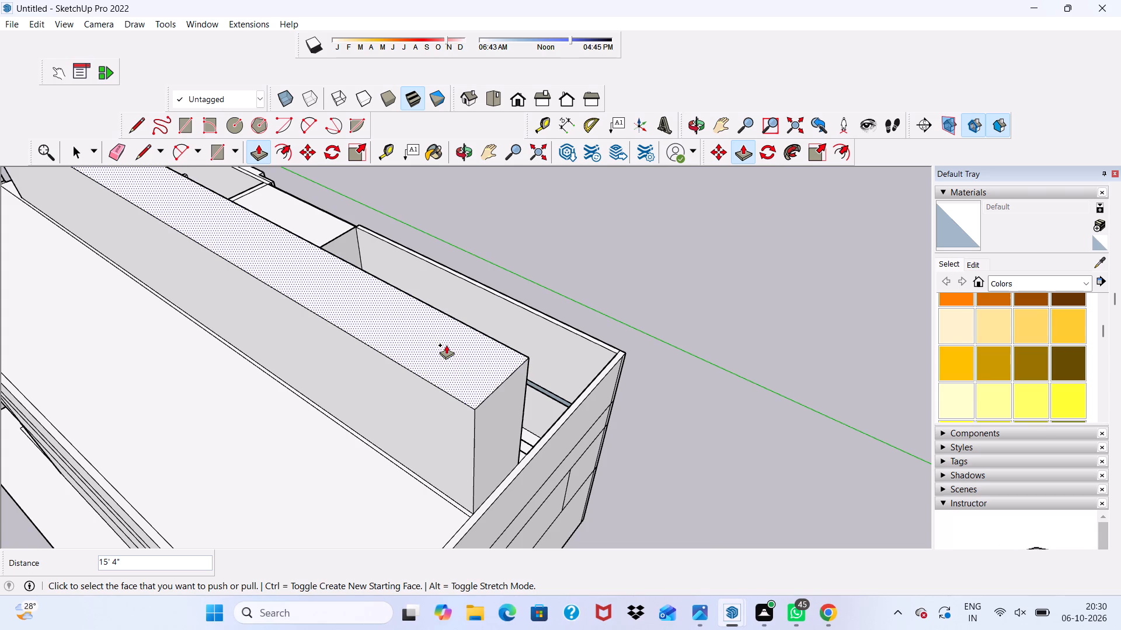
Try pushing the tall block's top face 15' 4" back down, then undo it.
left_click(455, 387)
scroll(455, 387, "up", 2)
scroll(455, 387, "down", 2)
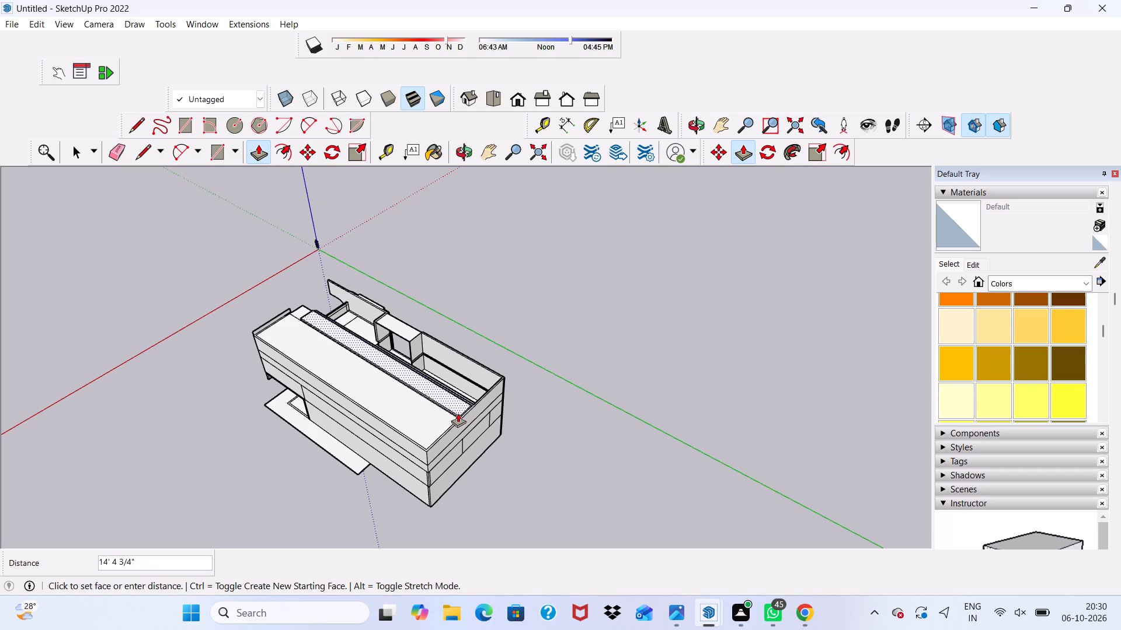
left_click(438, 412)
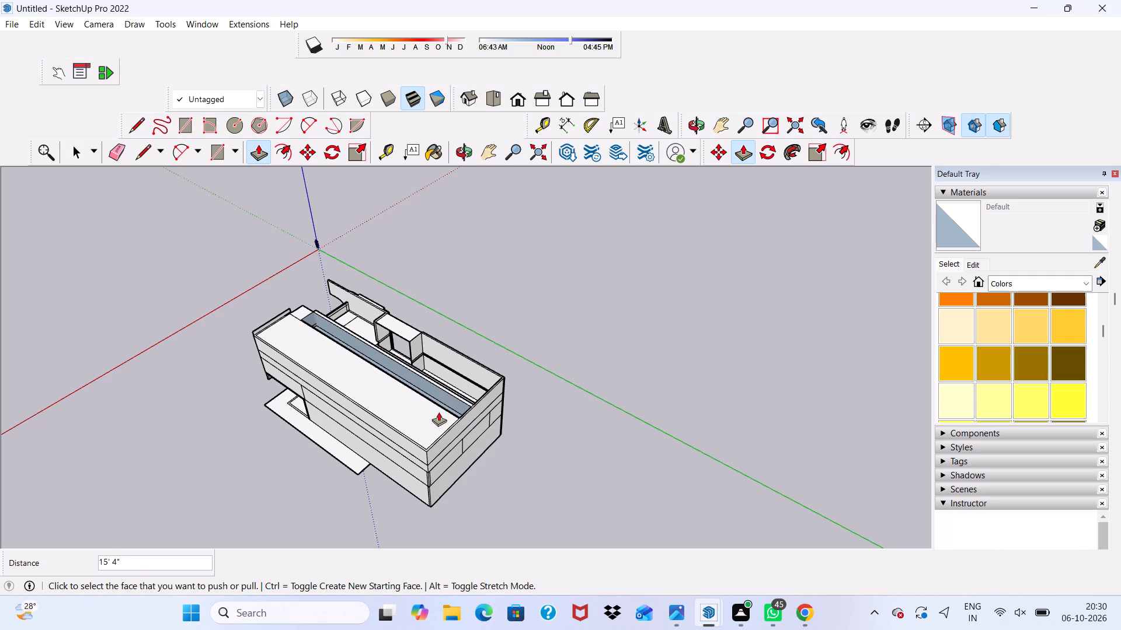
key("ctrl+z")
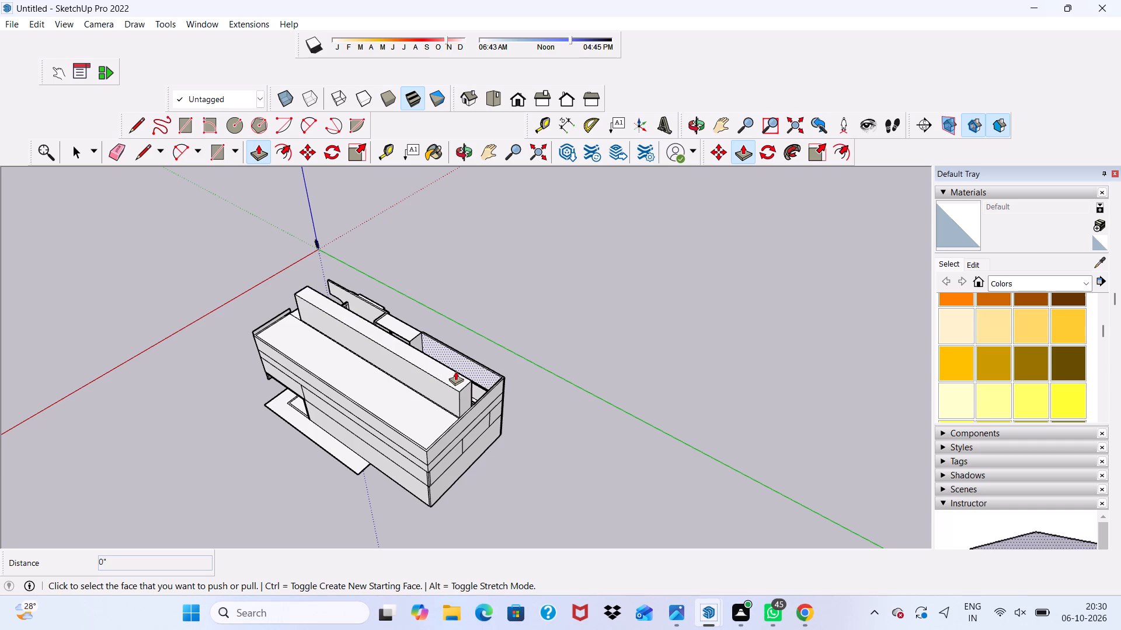
Push/Pull the tall block's top face about 14' 4" to bring it close to the surrounding roof level.
scroll(455, 373, "up", 1)
scroll(455, 373, "down", 1)
scroll(455, 373, "up", 1)
scroll(455, 373, "down", 1)
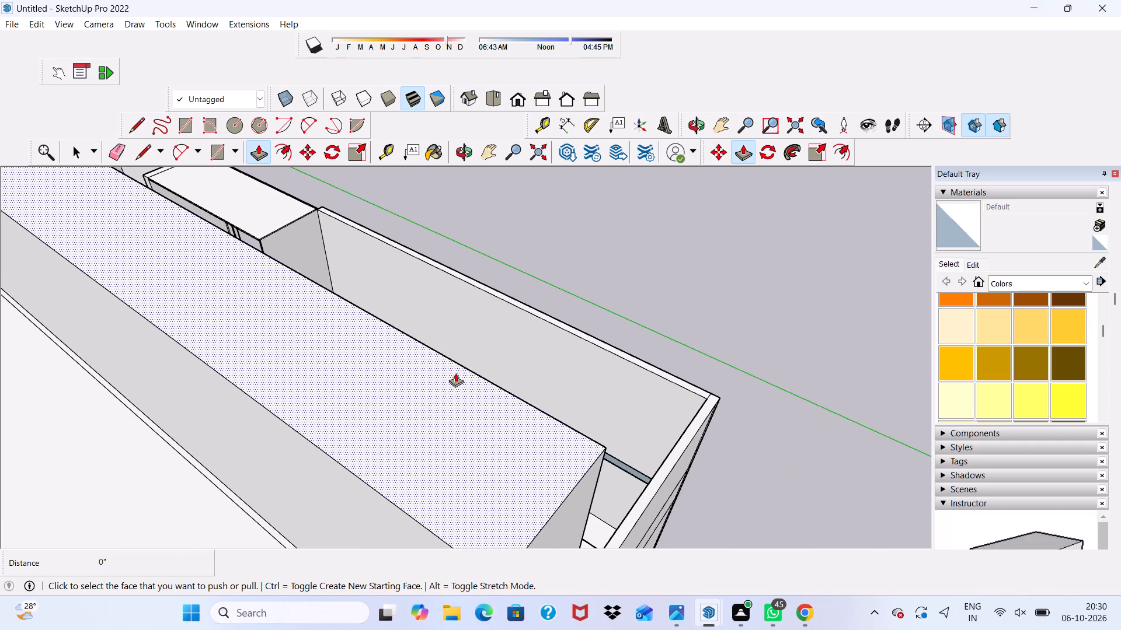
triple_click(464, 475)
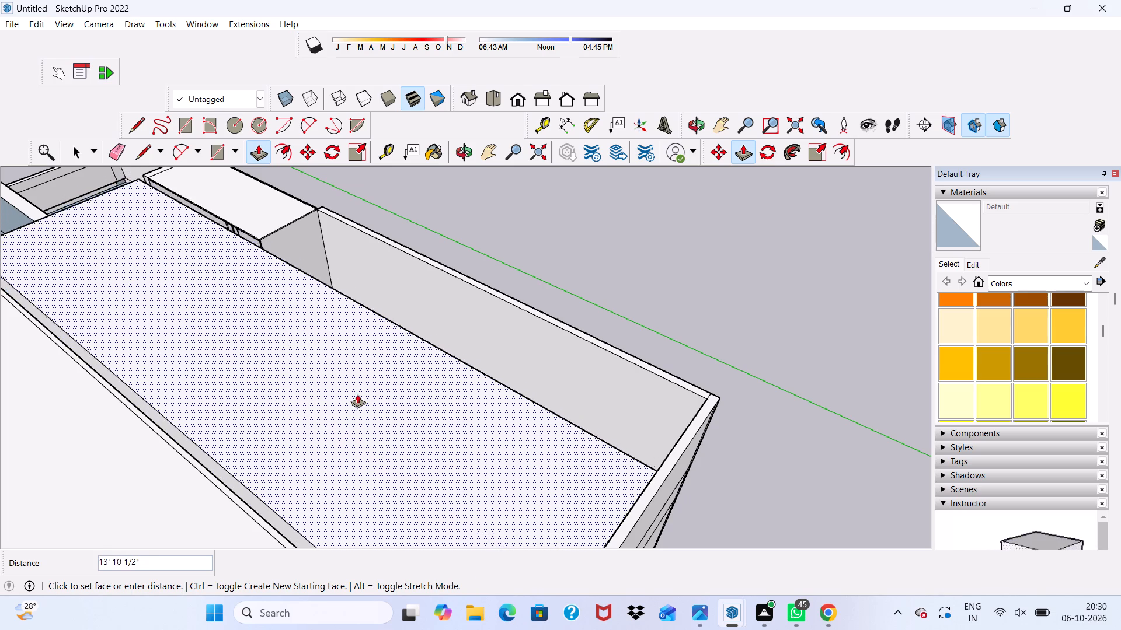
left_click(357, 392)
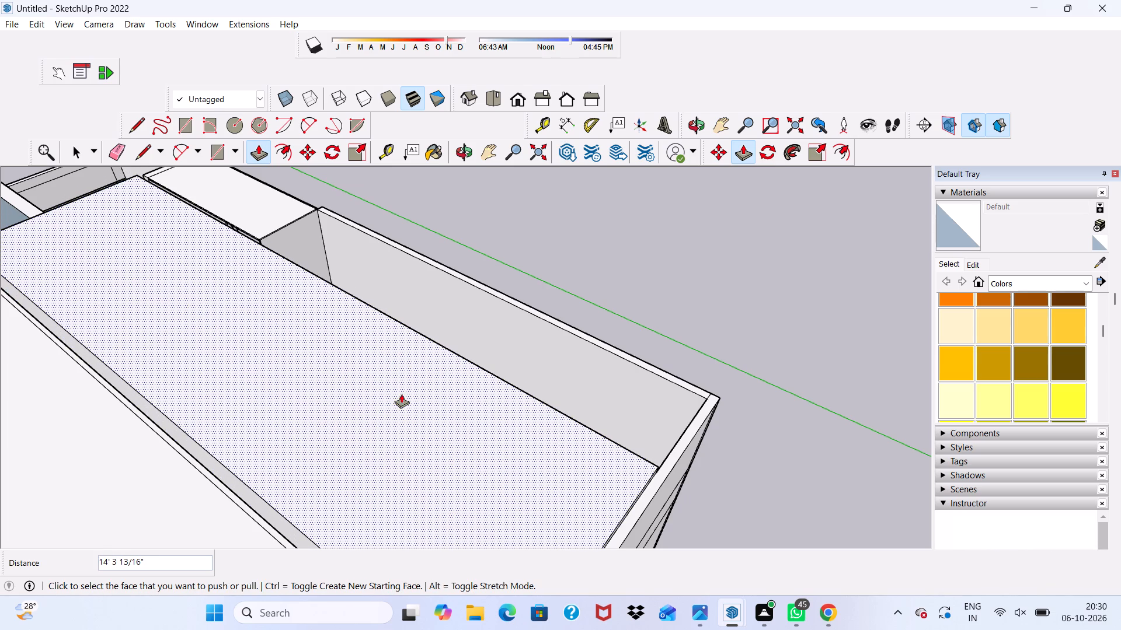
Examine the long roof slab's height against the end wall and the side wall with the opening.
scroll(403, 392, "down", 1)
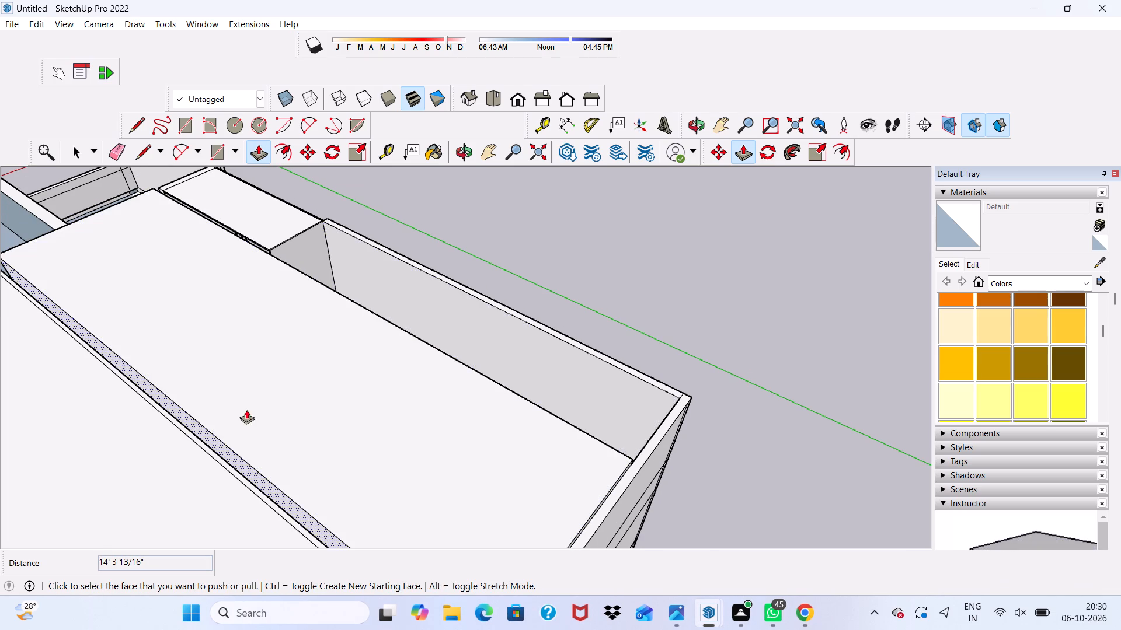
scroll(264, 402, "down", 1)
scroll(267, 406, "up", 1)
scroll(273, 407, "down", 1)
scroll(279, 408, "up", 2)
scroll(287, 408, "down", 3)
middle_click_drag(312, 389, 1, 355)
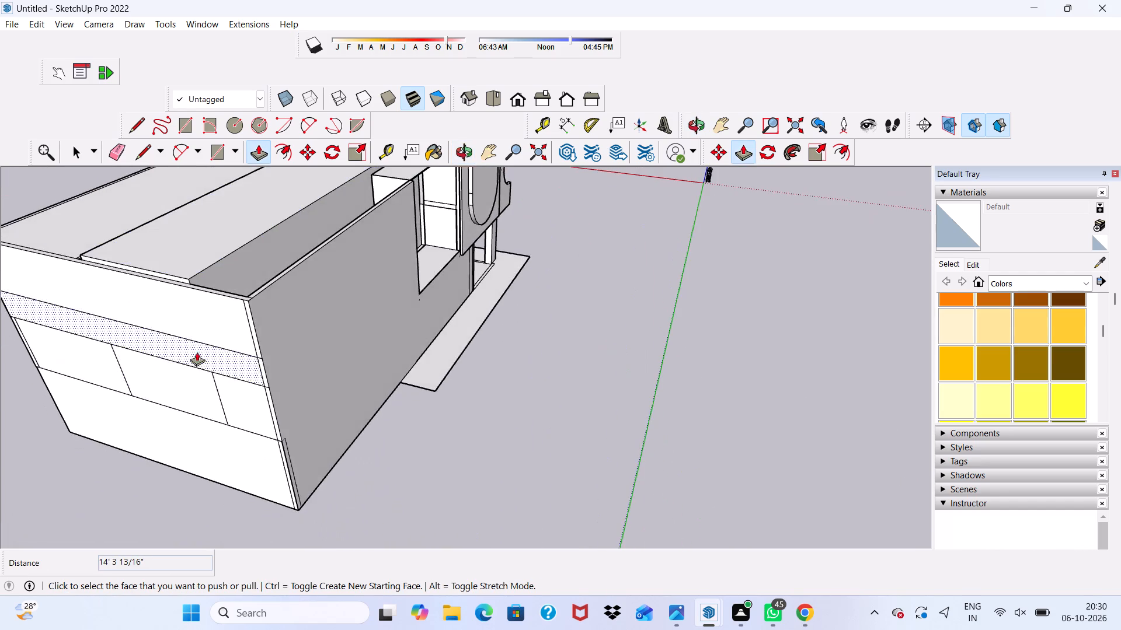
scroll(163, 320, "up", 4)
scroll(141, 265, "up", 7)
scroll(148, 243, "down", 3)
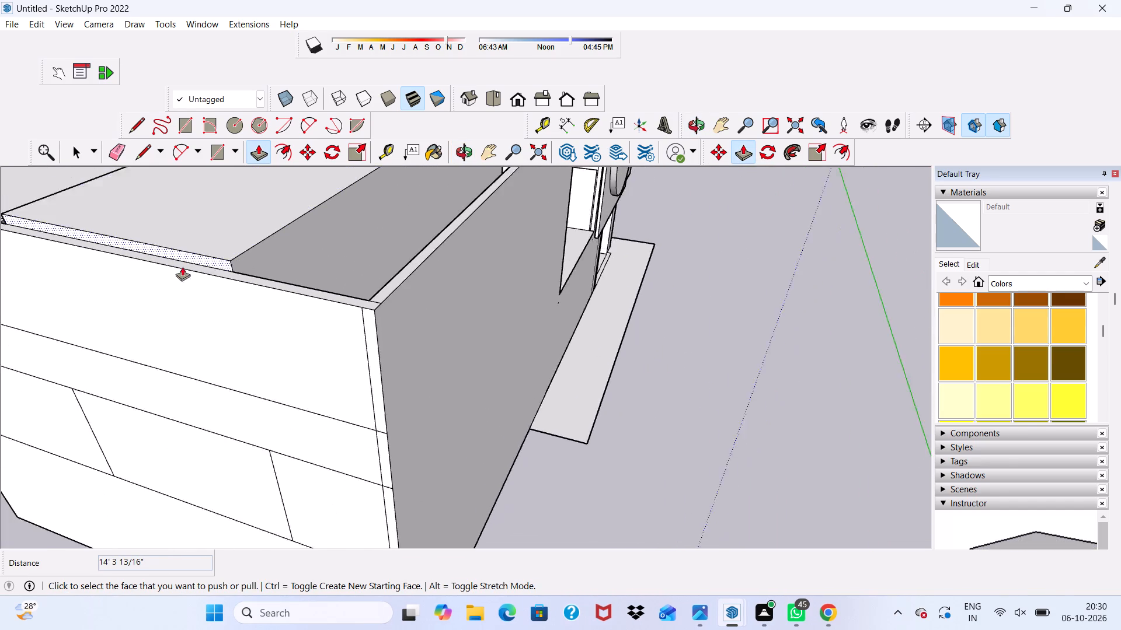
scroll(182, 267, "down", 4)
scroll(192, 277, "up", 1)
scroll(194, 280, "down", 2)
middle_click_drag(278, 283, 99, 258)
scroll(98, 258, "down", 1)
scroll(300, 281, "down", 5)
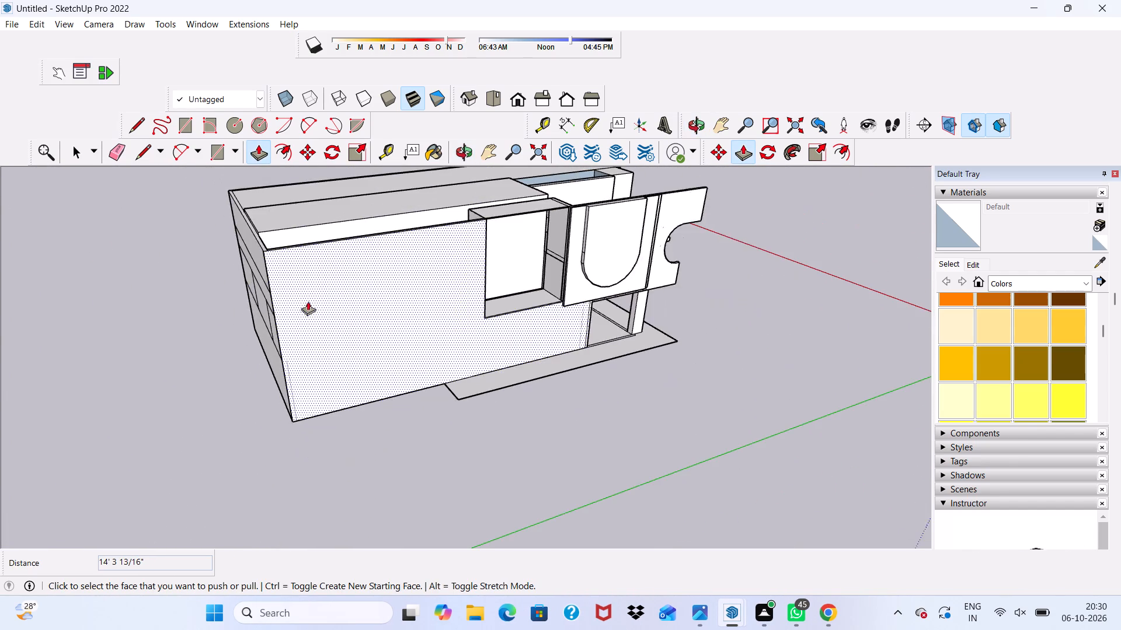
scroll(308, 301, "down", 2)
scroll(310, 309, "up", 1)
scroll(310, 313, "down", 2)
scroll(405, 266, "up", 10)
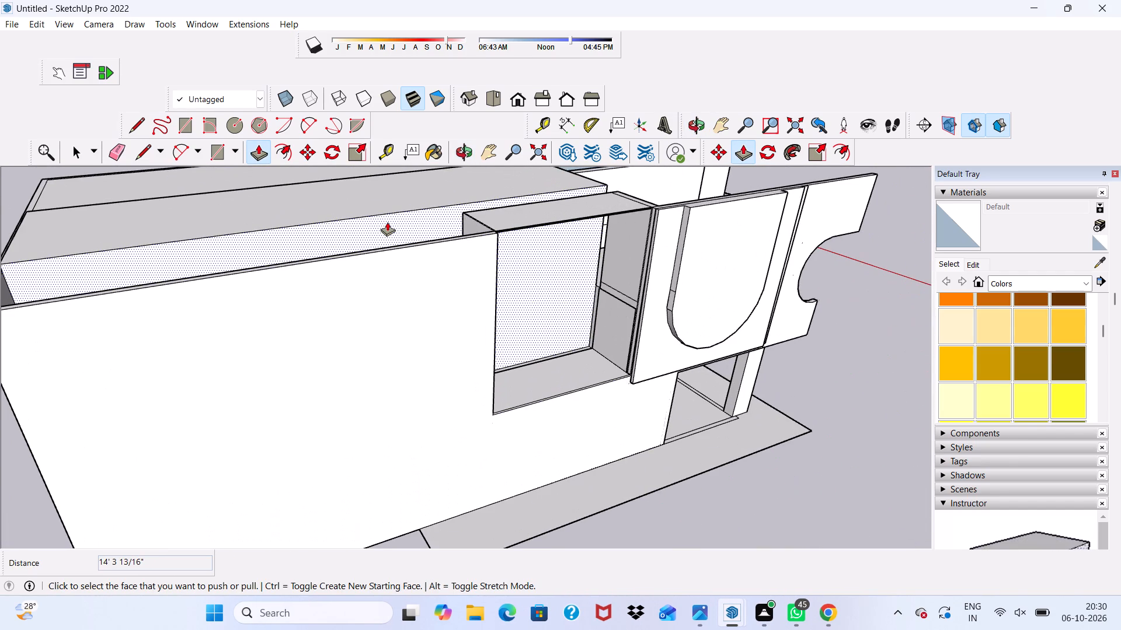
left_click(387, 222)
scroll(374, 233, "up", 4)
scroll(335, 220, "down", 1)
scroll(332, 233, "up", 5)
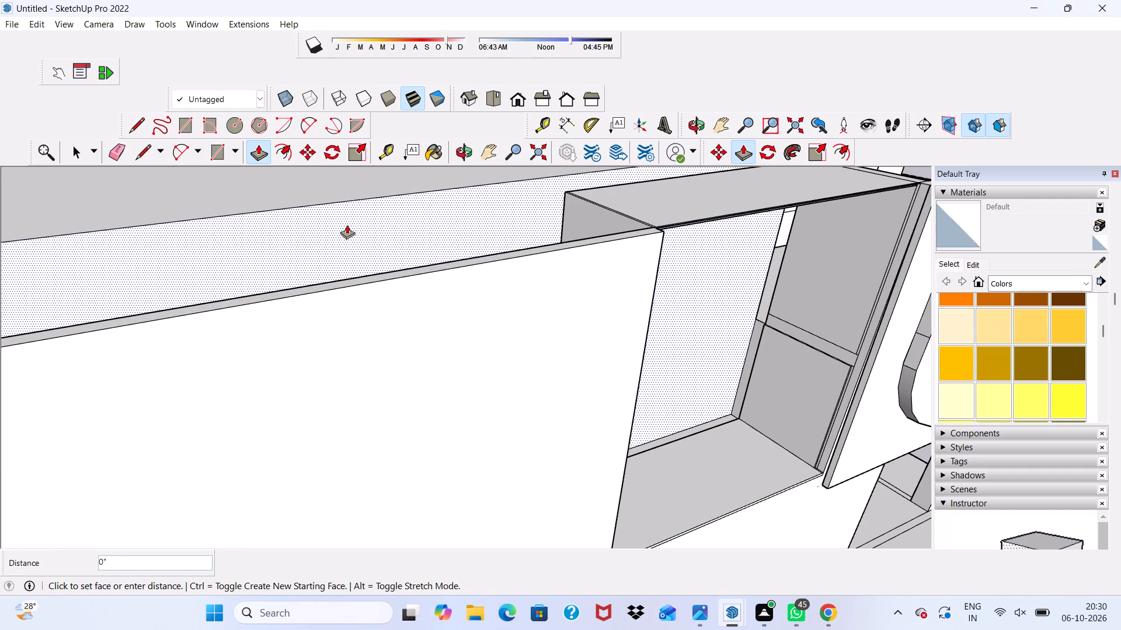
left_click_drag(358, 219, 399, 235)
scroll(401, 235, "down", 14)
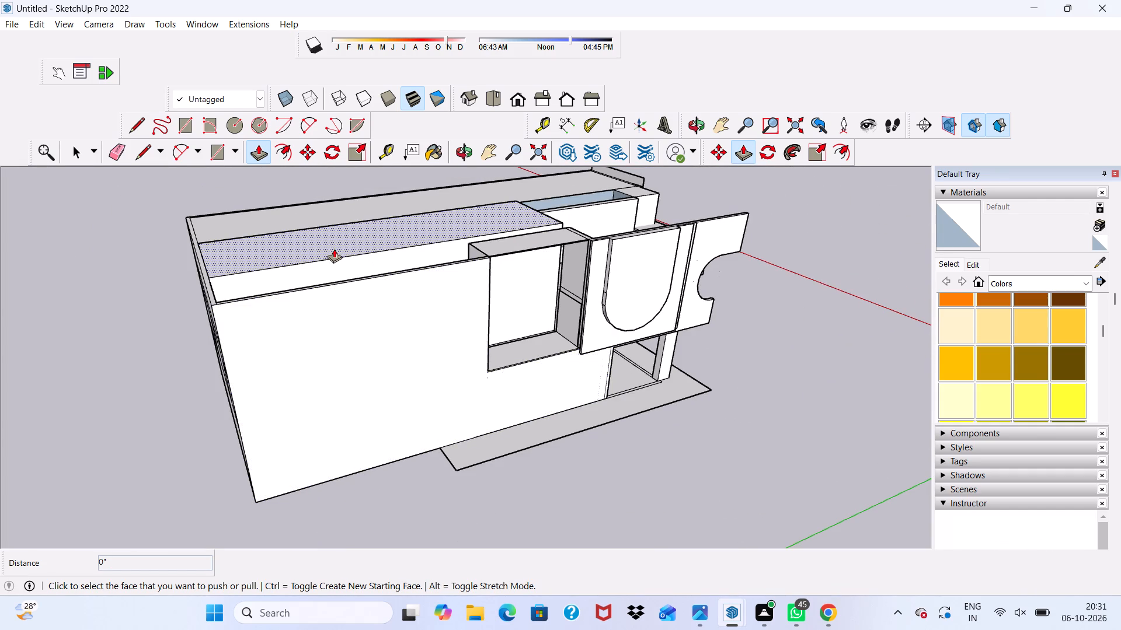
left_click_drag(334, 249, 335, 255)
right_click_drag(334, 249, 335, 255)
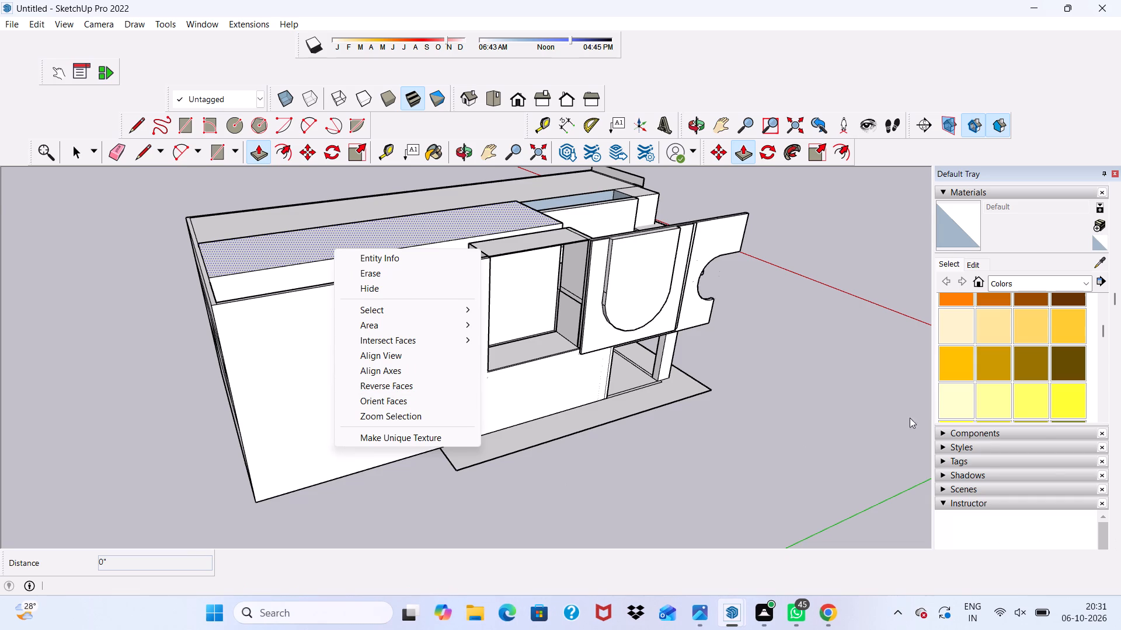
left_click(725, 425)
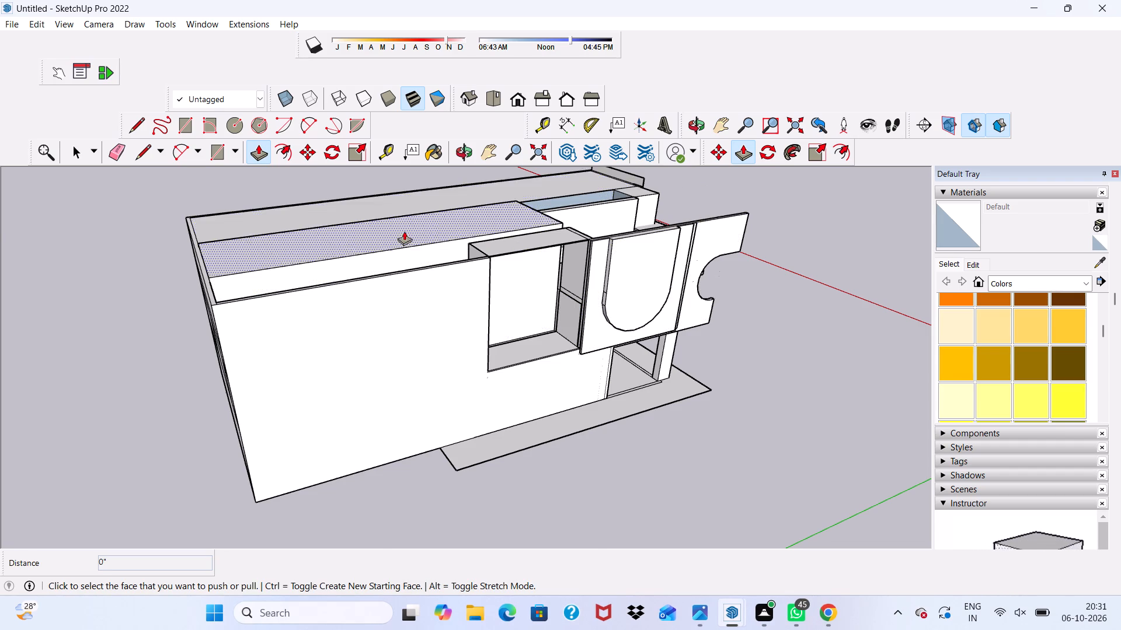
Push/Pull the long roof slab's vertical side facing the opening wall about 2 5/16".
scroll(391, 239, "up", 4)
left_click(397, 260)
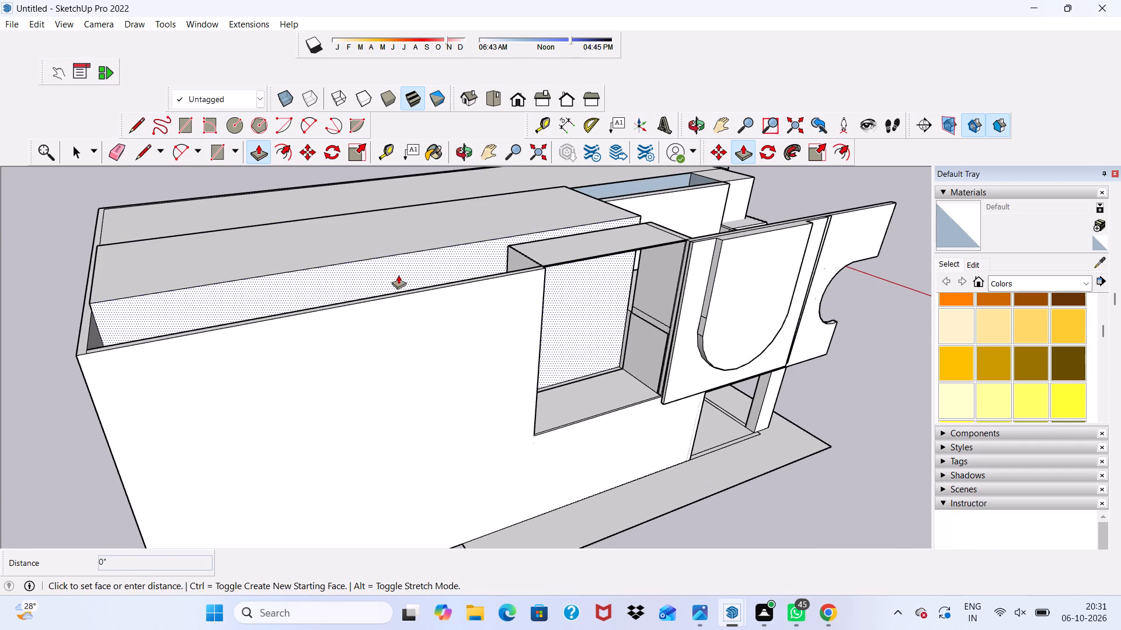
scroll(387, 244, "up", 2)
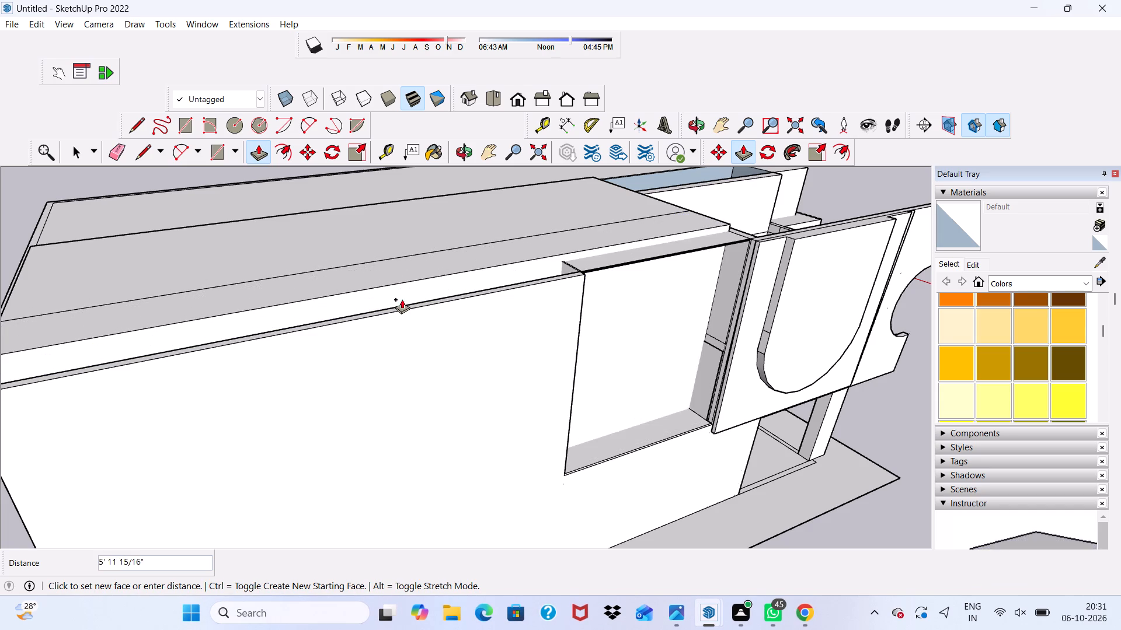
left_click(419, 238)
Push/Pull the upper end face of the box behind the opening about 45' 10" along the side wall to the end wall.
scroll(424, 243, "down", 1)
middle_click_drag(424, 243, 589, 271)
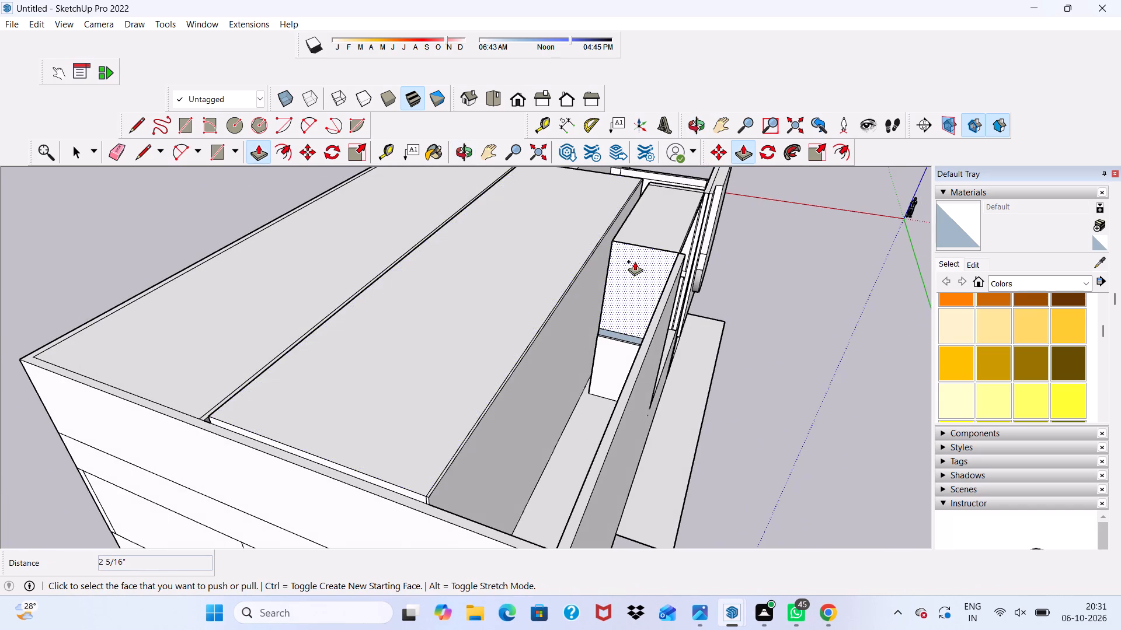
left_click(635, 261)
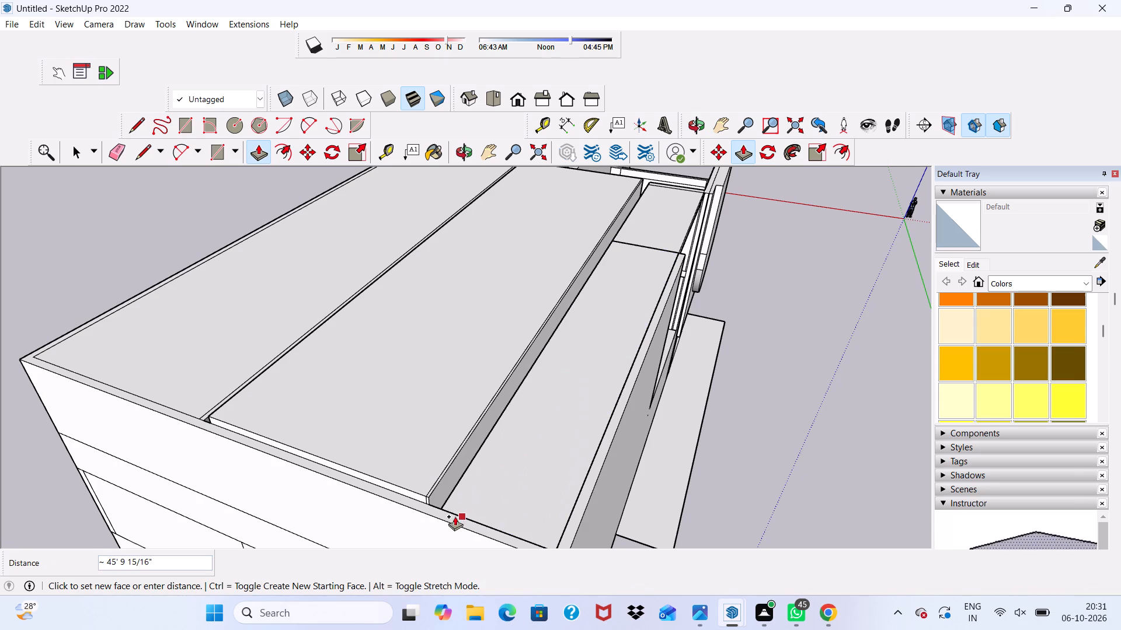
left_click(451, 515)
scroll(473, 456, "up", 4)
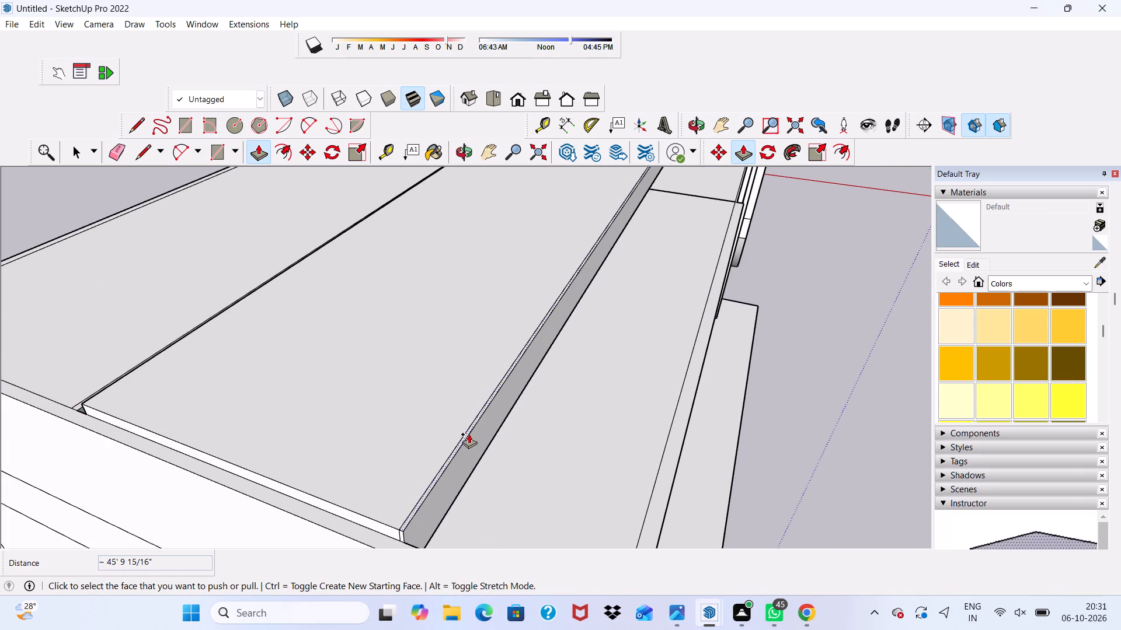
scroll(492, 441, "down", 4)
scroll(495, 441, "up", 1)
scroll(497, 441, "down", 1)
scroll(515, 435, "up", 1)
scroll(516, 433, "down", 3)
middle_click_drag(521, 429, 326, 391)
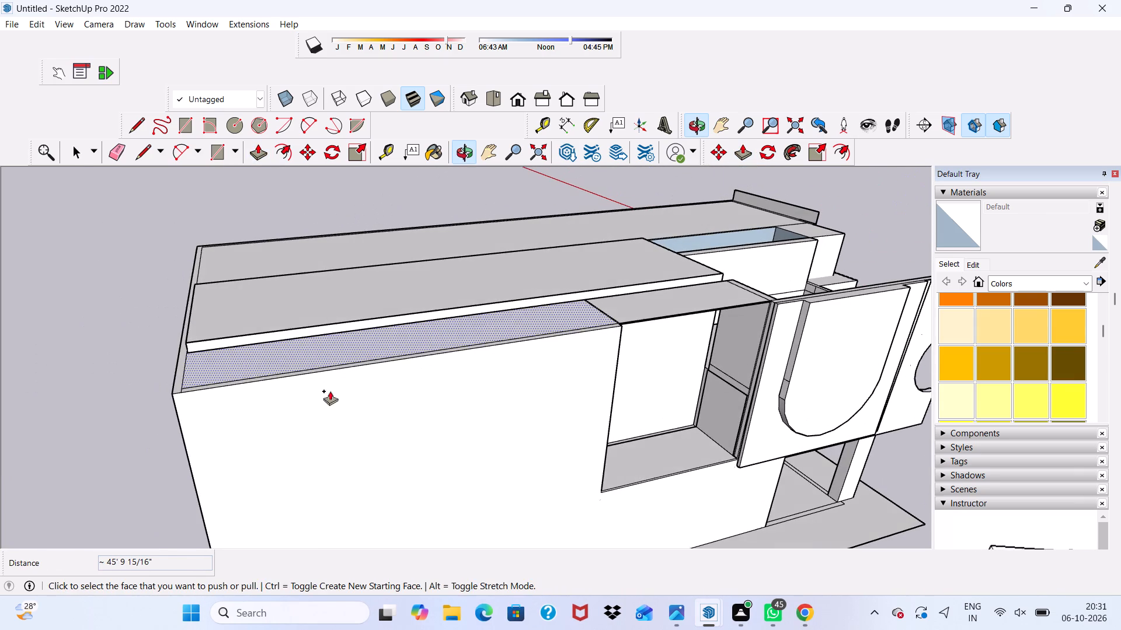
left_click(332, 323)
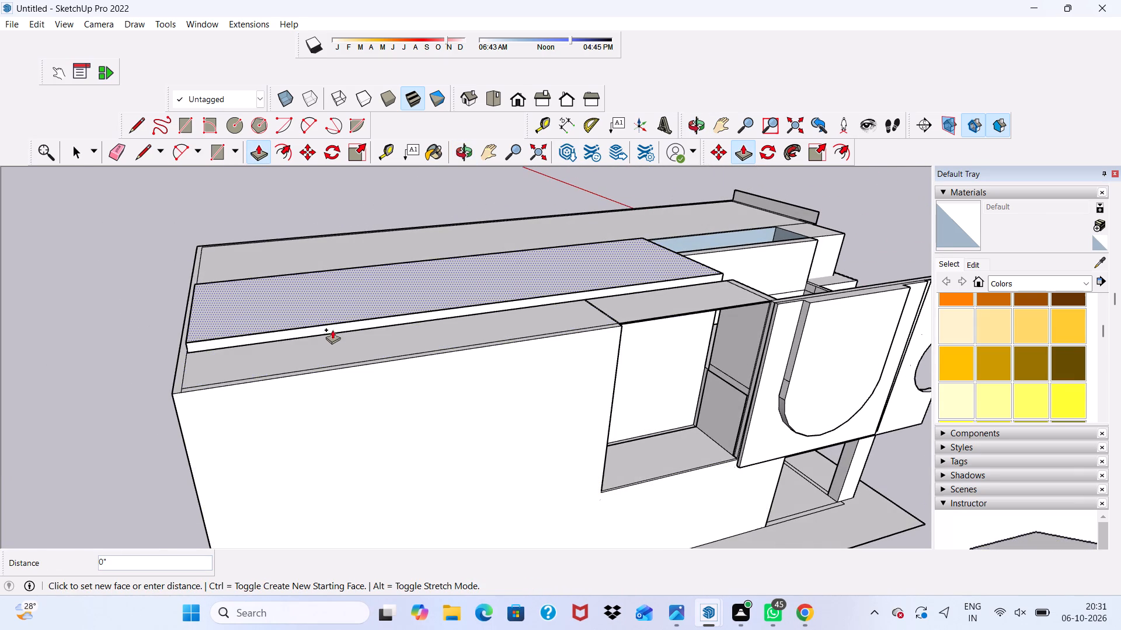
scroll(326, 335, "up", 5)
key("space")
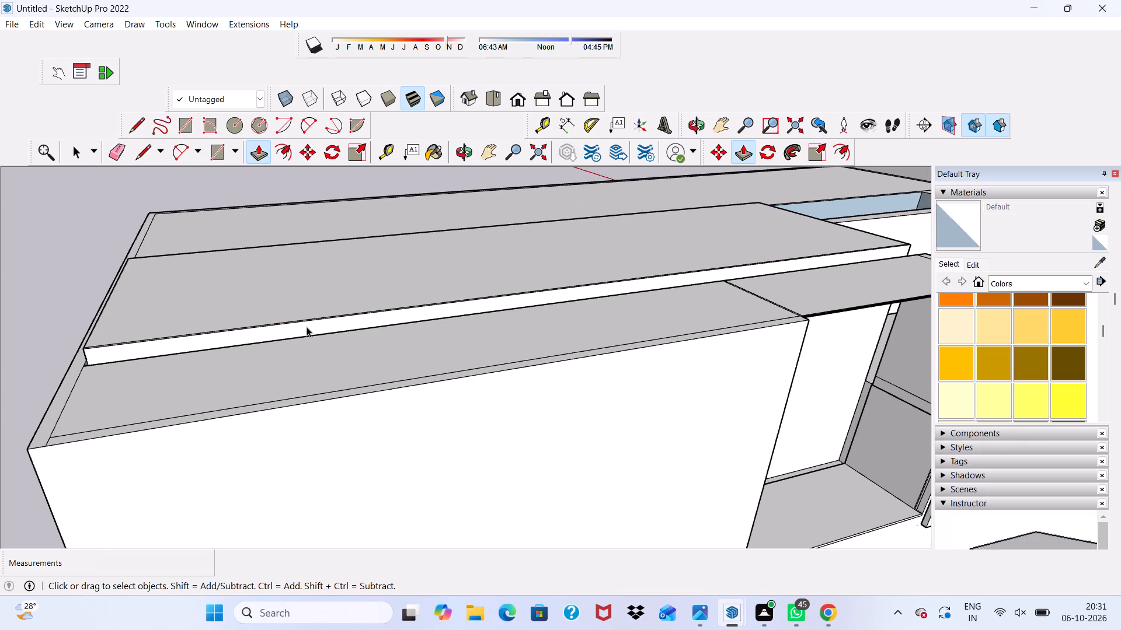
Push/Pull the long roof slab's vertical side facing the opening wall about 9' 6" out to that side wall.
left_click(307, 327)
left_click(260, 149)
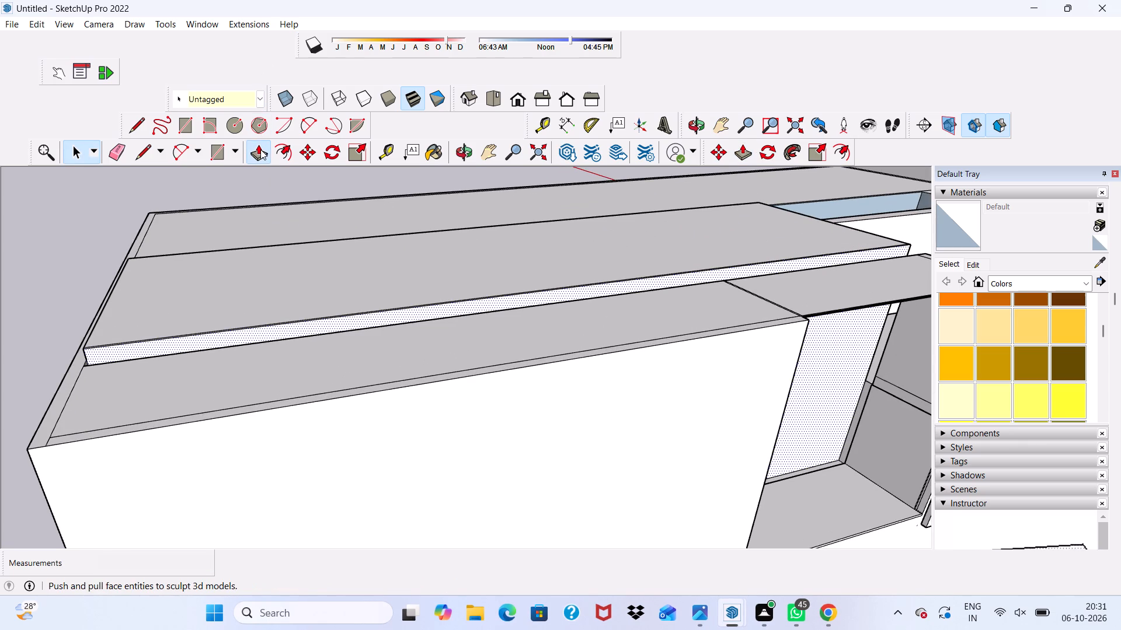
left_click(214, 332)
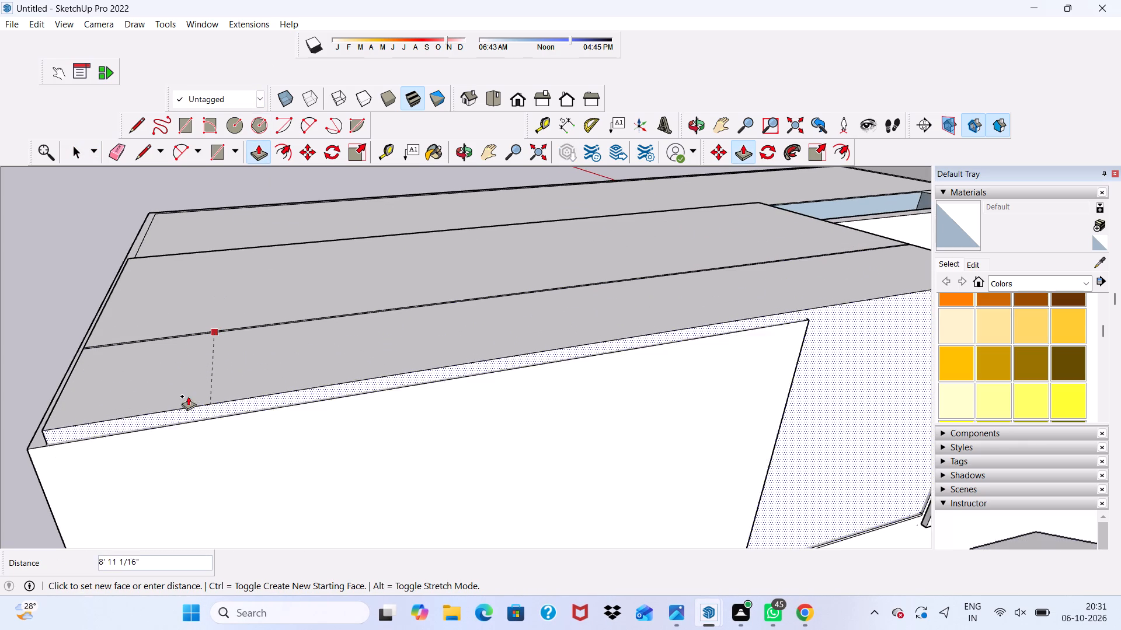
scroll(121, 381, "down", 4)
middle_click_drag(122, 377, 445, 226)
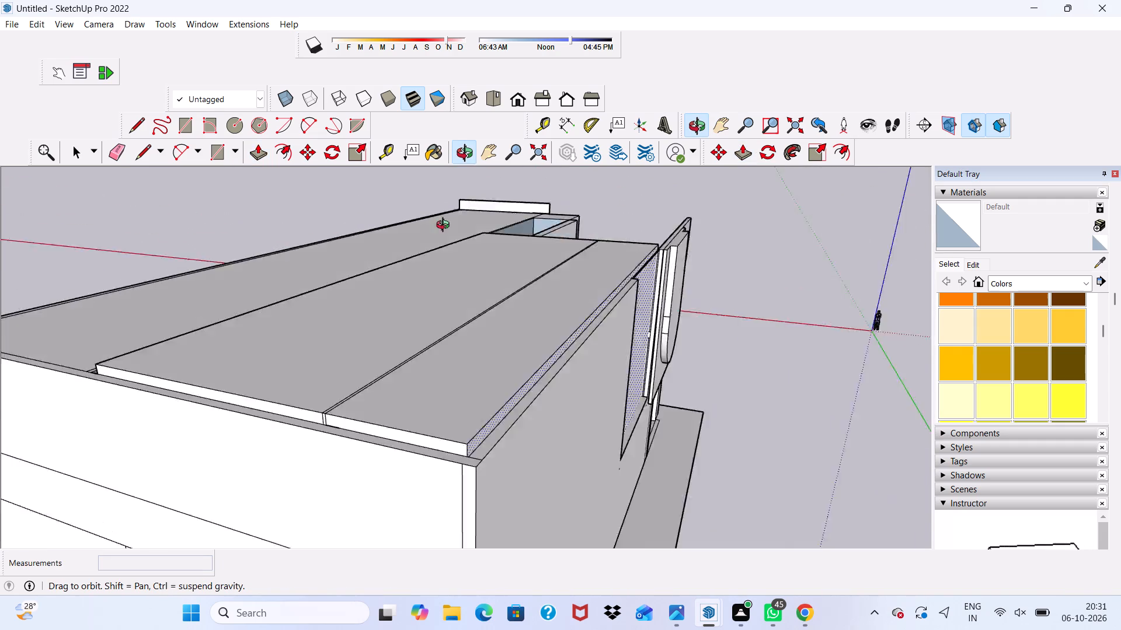
middle_click_drag(445, 226, 451, 222)
scroll(429, 254, "down", 5)
scroll(427, 258, "up", 1)
scroll(427, 259, "down", 12)
middle_click_drag(476, 276, 221, 354)
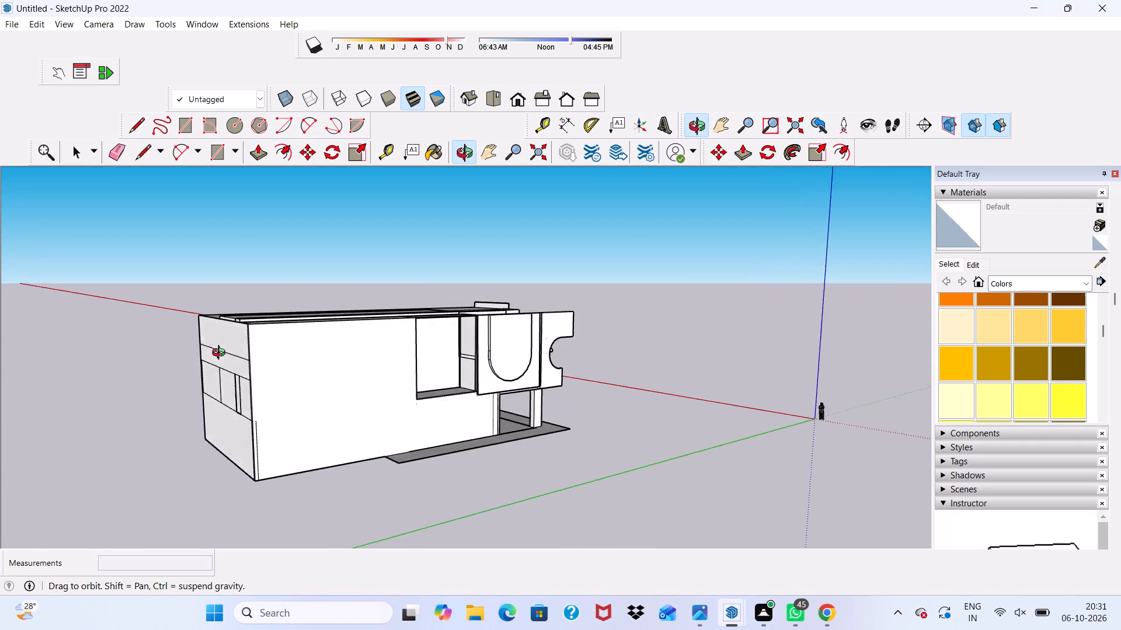
middle_click_drag(221, 354, 187, 389)
scroll(193, 383, "up", 6)
scroll(250, 348, "up", 2)
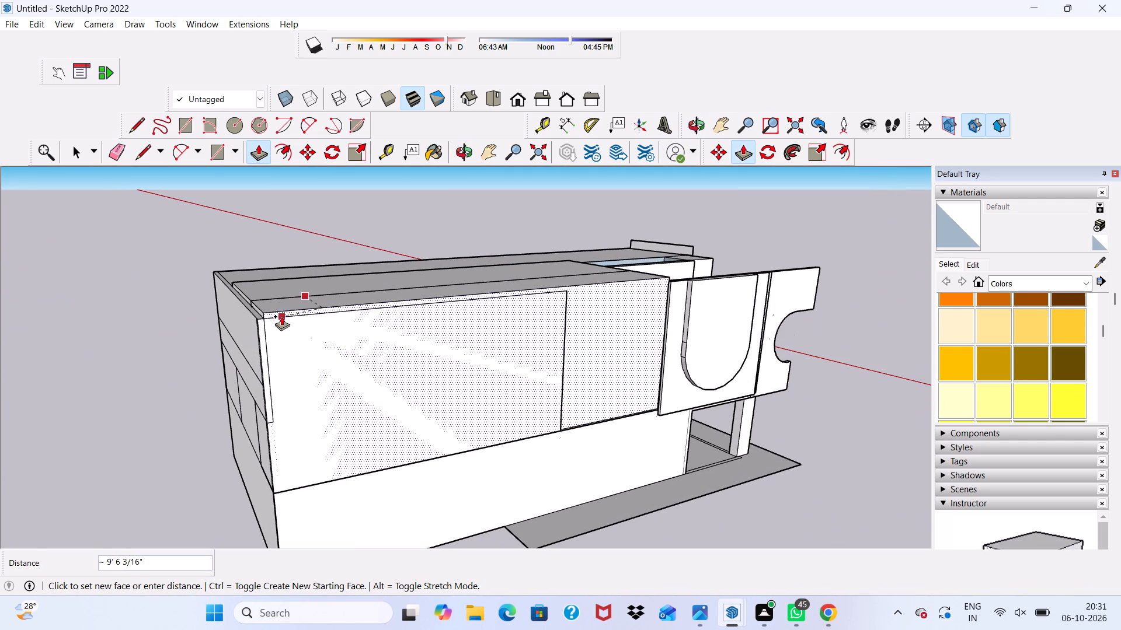
left_click(284, 323)
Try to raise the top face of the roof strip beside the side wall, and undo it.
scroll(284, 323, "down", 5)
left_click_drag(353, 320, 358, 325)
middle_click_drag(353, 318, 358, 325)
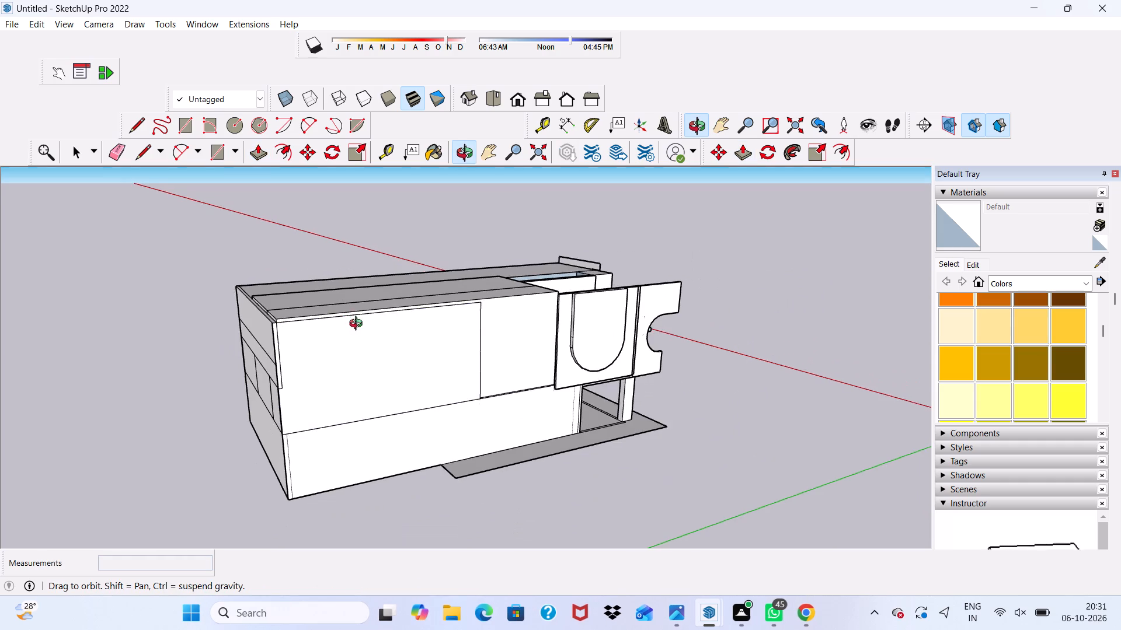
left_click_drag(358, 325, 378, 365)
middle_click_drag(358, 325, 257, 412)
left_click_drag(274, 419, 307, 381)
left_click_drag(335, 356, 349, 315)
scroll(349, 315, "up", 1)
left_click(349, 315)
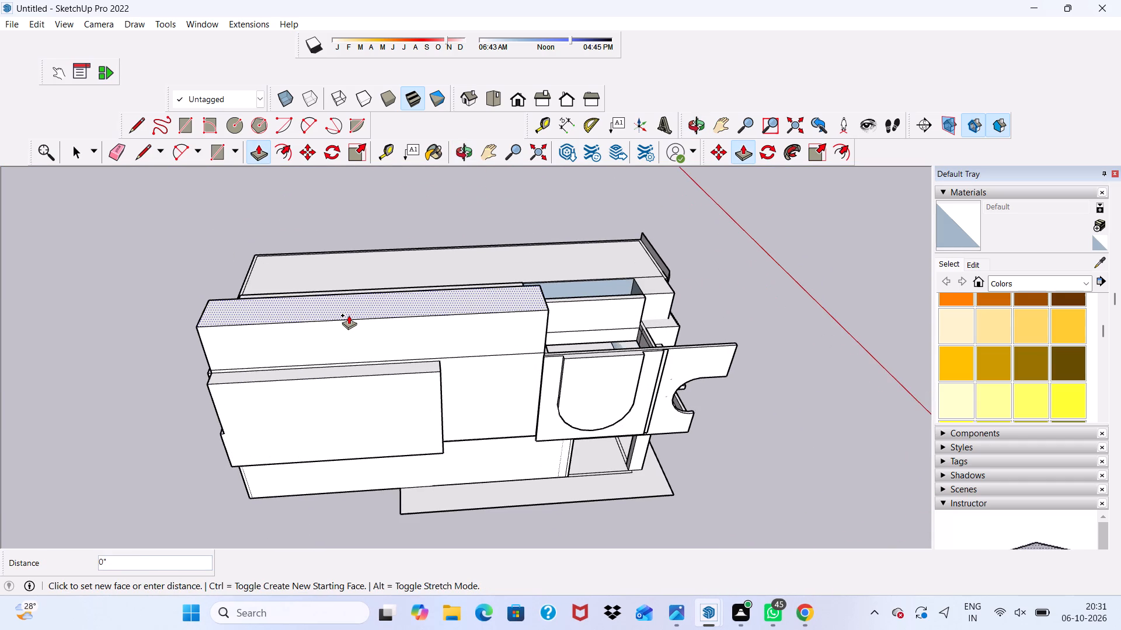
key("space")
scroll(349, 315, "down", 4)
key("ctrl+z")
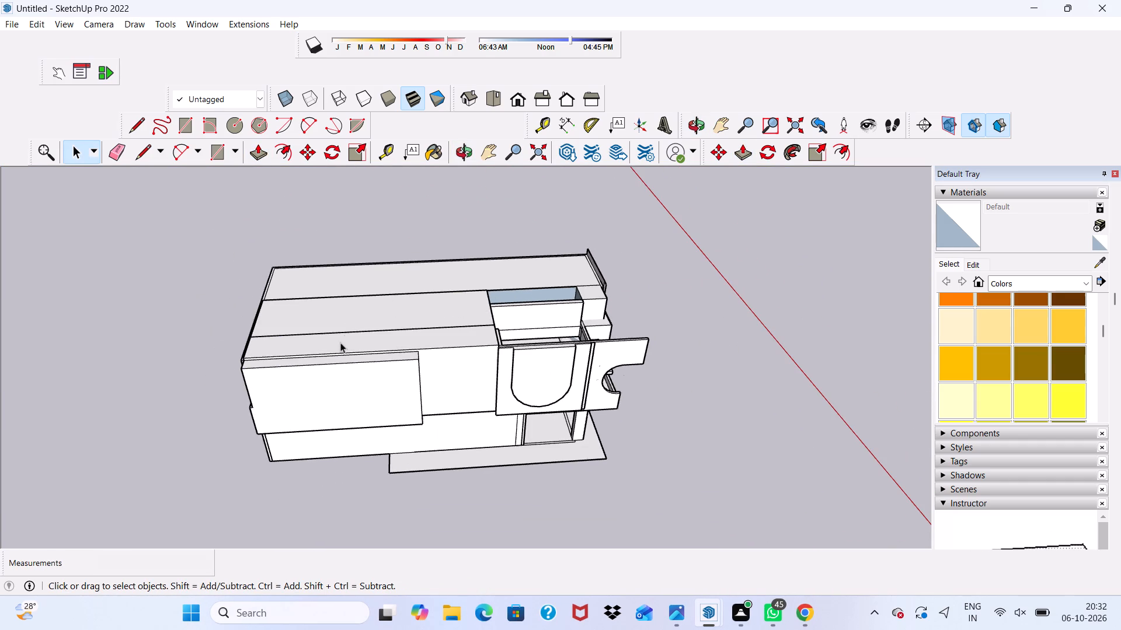
Push/Pull the end wall's narrow vertical edge face 3' 6 3/16" to the outer face of the protruding side wall block.
scroll(340, 342, "up", 6)
scroll(322, 324, "down", 2)
middle_click_drag(322, 324, 555, 250)
scroll(445, 421, "up", 2)
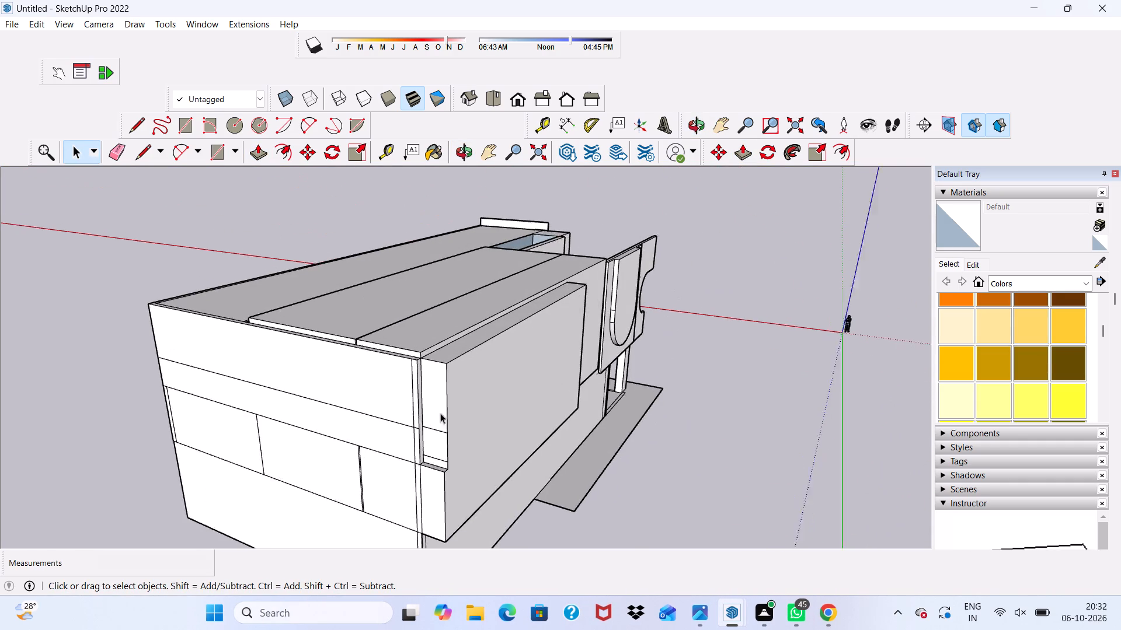
scroll(440, 413, "up", 8)
scroll(422, 352, "up", 6)
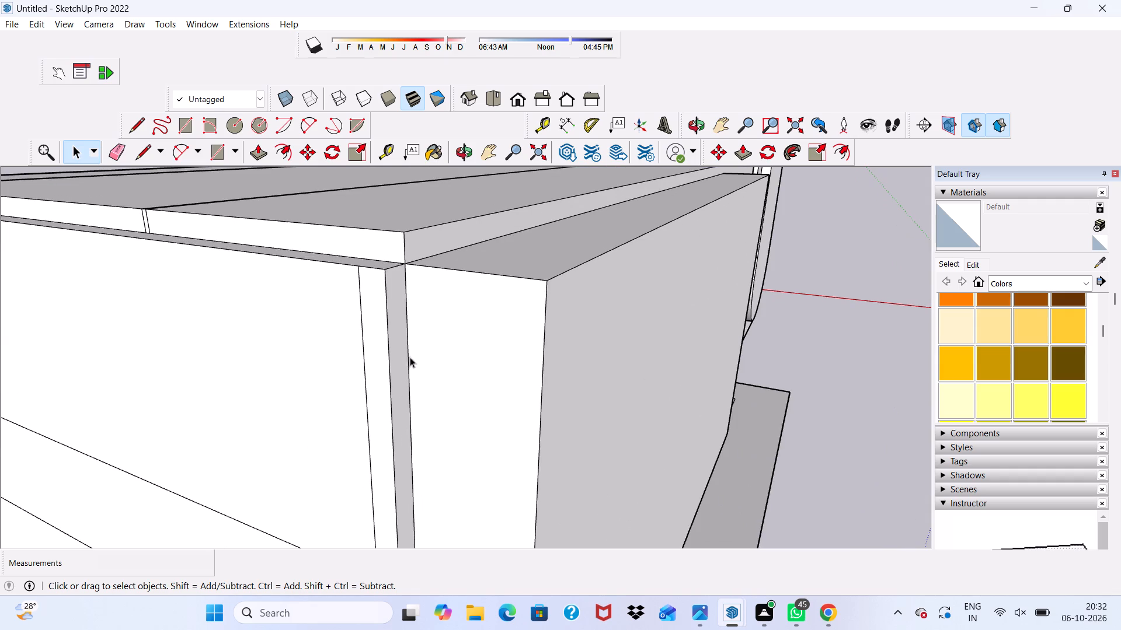
left_click(398, 367)
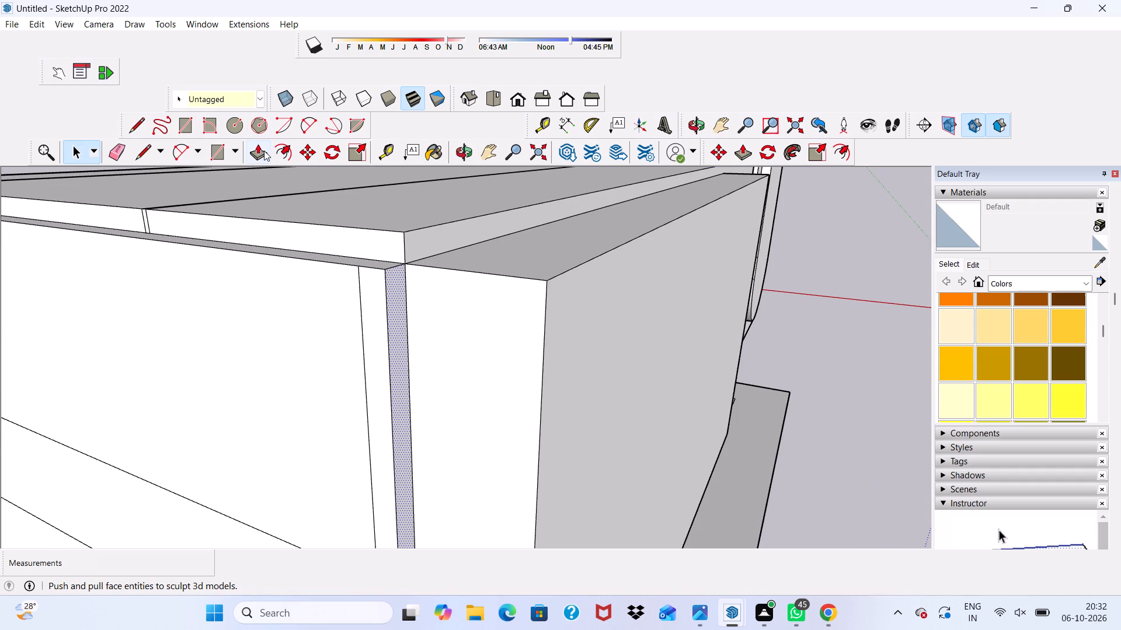
left_click(264, 150)
left_click(397, 358)
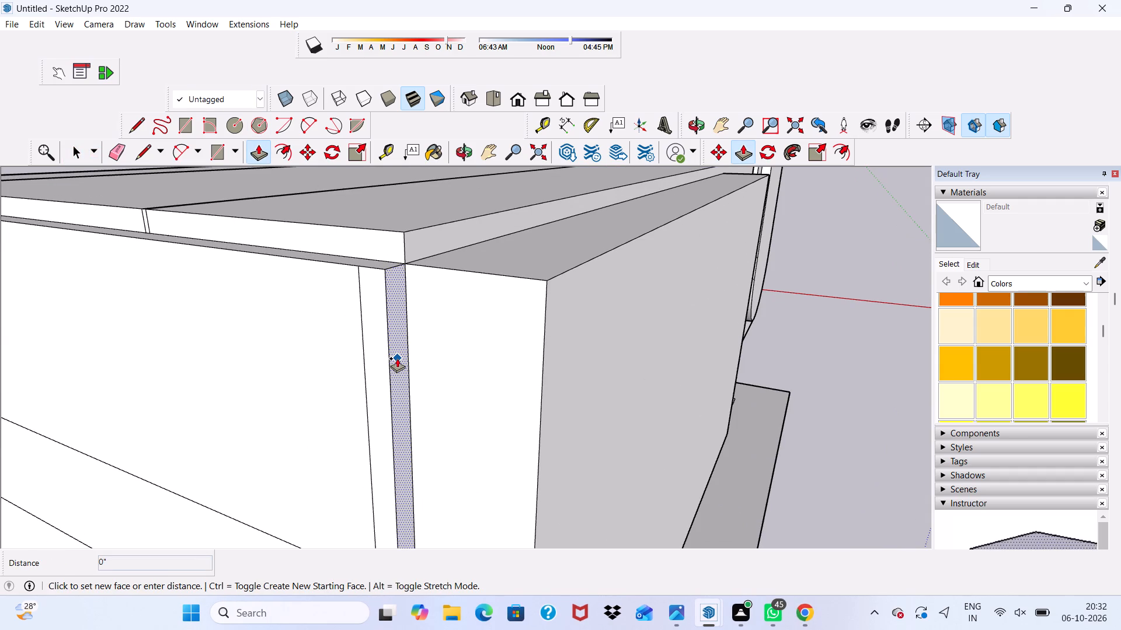
left_click(545, 344)
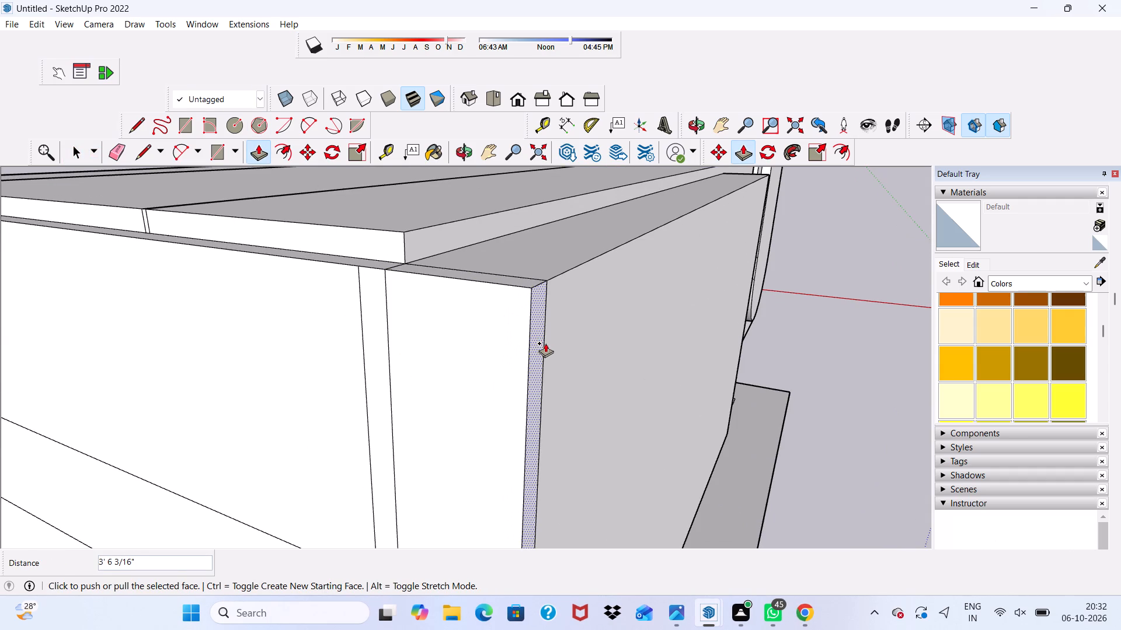
scroll(534, 307, "up", 1)
scroll(532, 304, "down", 7)
middle_click_drag(545, 298, 328, 344)
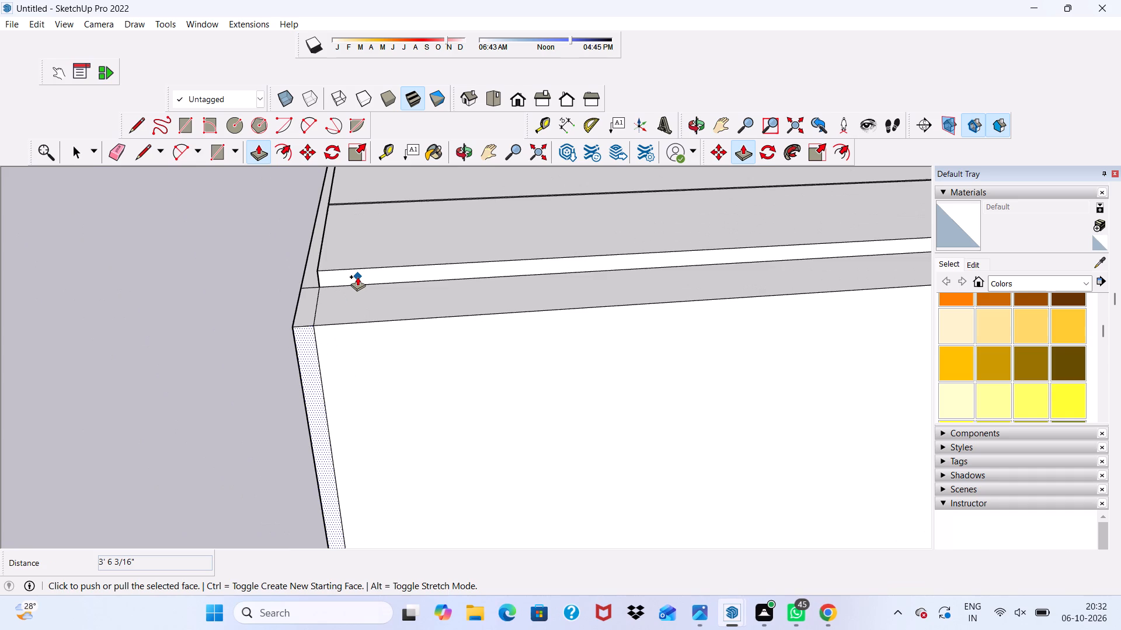
scroll(357, 276, "down", 4)
key("space")
Push/Pull the narrow top face running between the two long roof masses down 10 1/16" to the adjacent slab level.
scroll(357, 276, "down", 9)
scroll(409, 288, "up", 1)
scroll(409, 288, "down", 6)
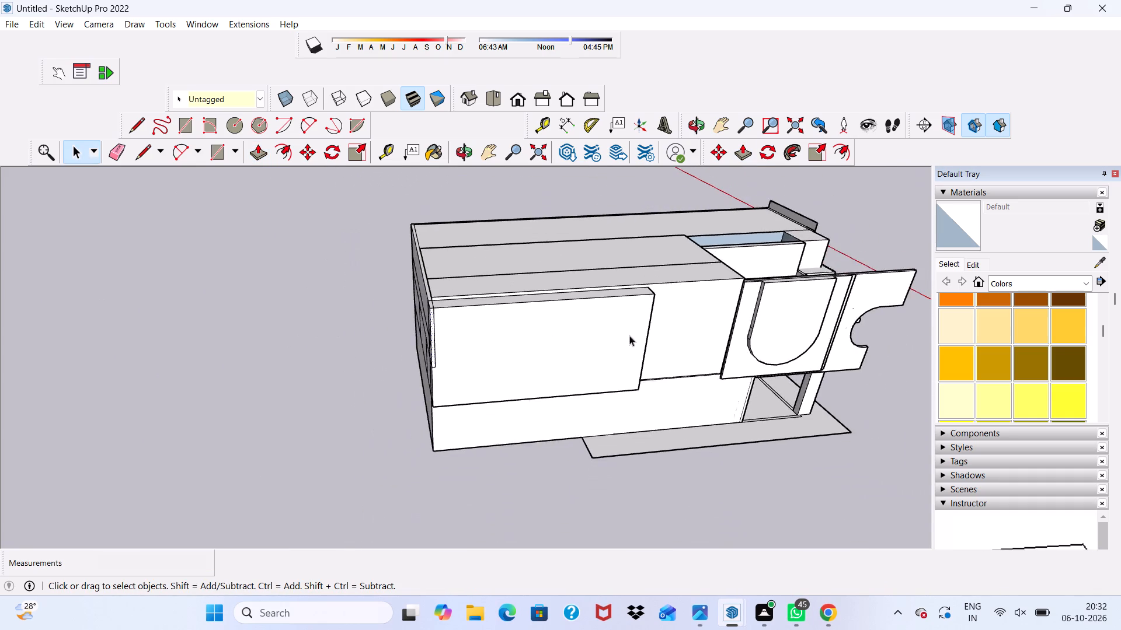
middle_click_drag(624, 335, 271, 341)
scroll(514, 415, "up", 4)
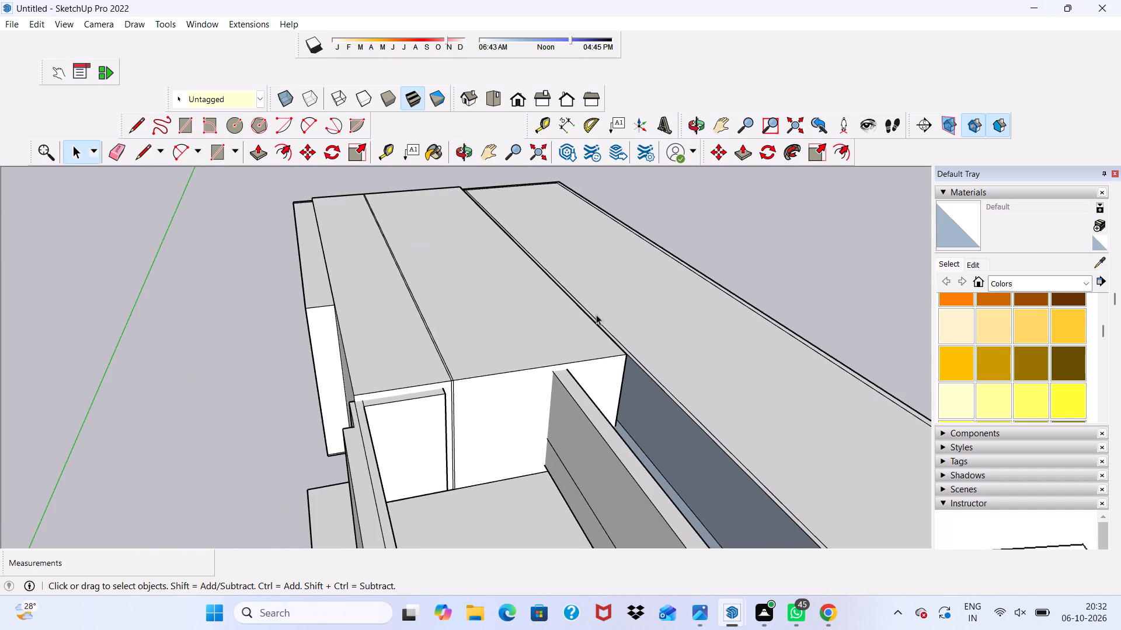
scroll(615, 279, "down", 5)
middle_click_drag(527, 286, 319, 447)
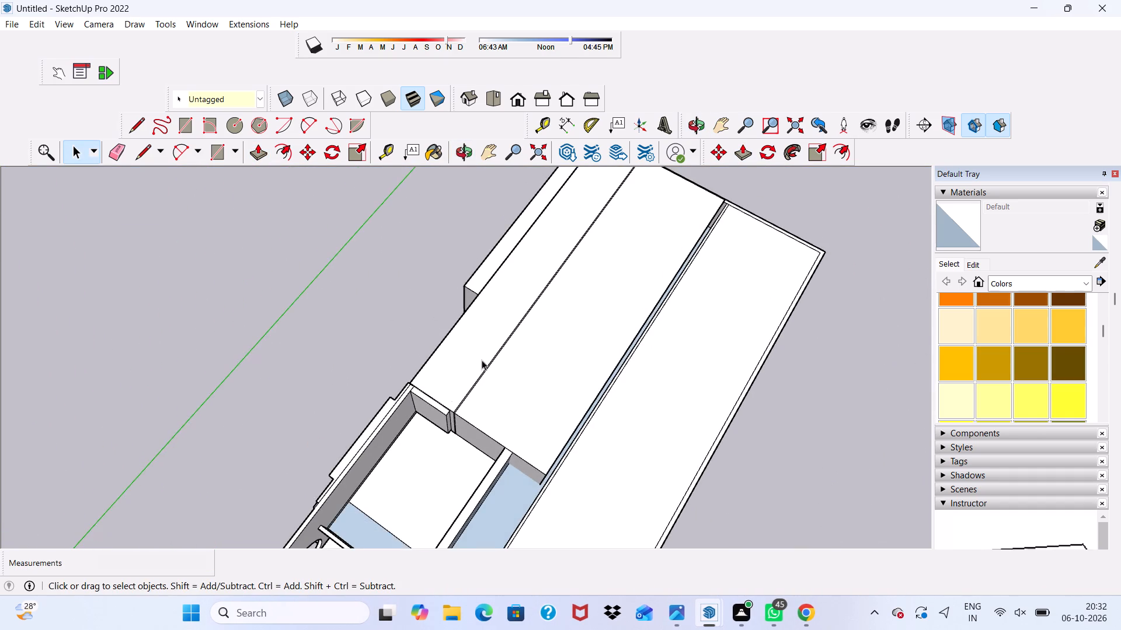
scroll(488, 345, "up", 11)
middle_click_drag(488, 344, 463, 346)
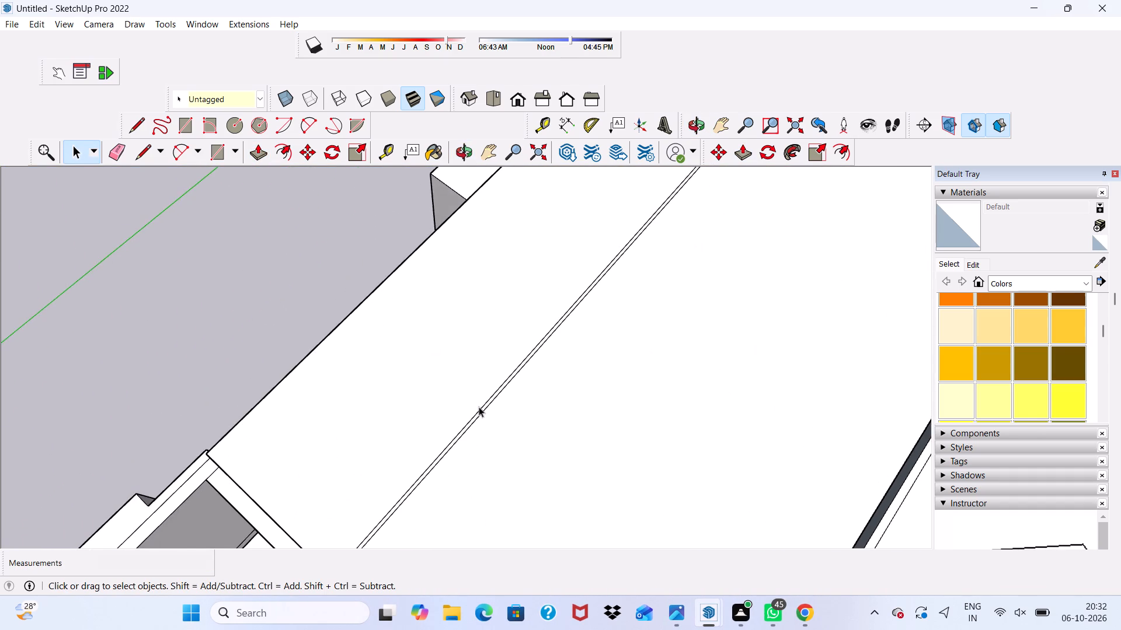
scroll(496, 419, "down", 11)
scroll(716, 419, "up", 6)
middle_click_drag(716, 419, 900, 352)
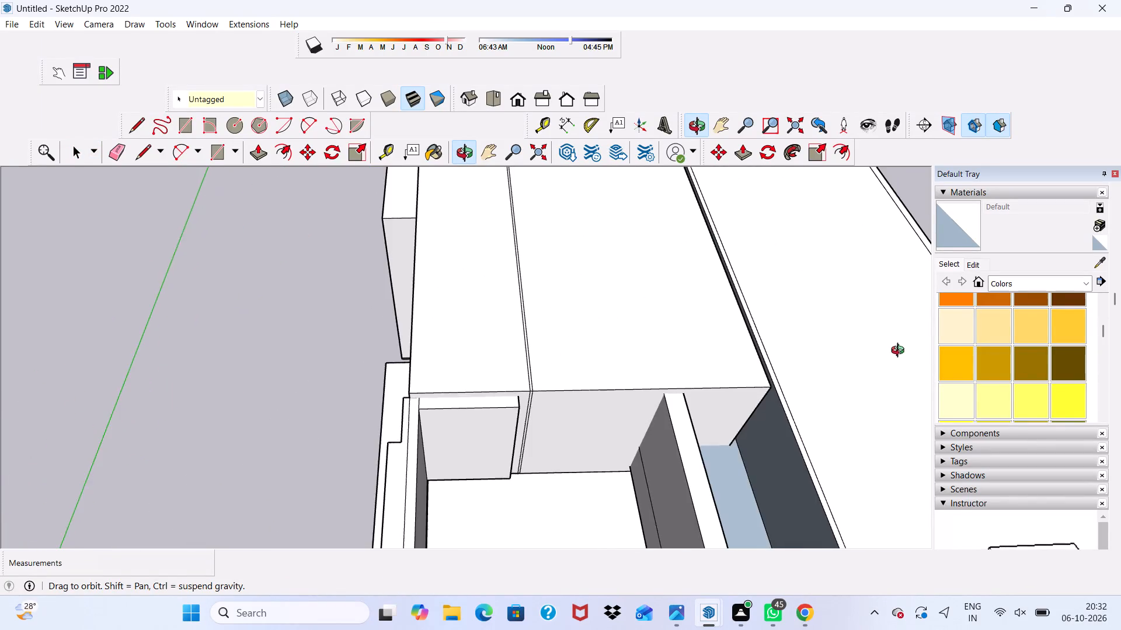
middle_click_drag(900, 352, 874, 321)
scroll(766, 352, "up", 10)
left_click(760, 365)
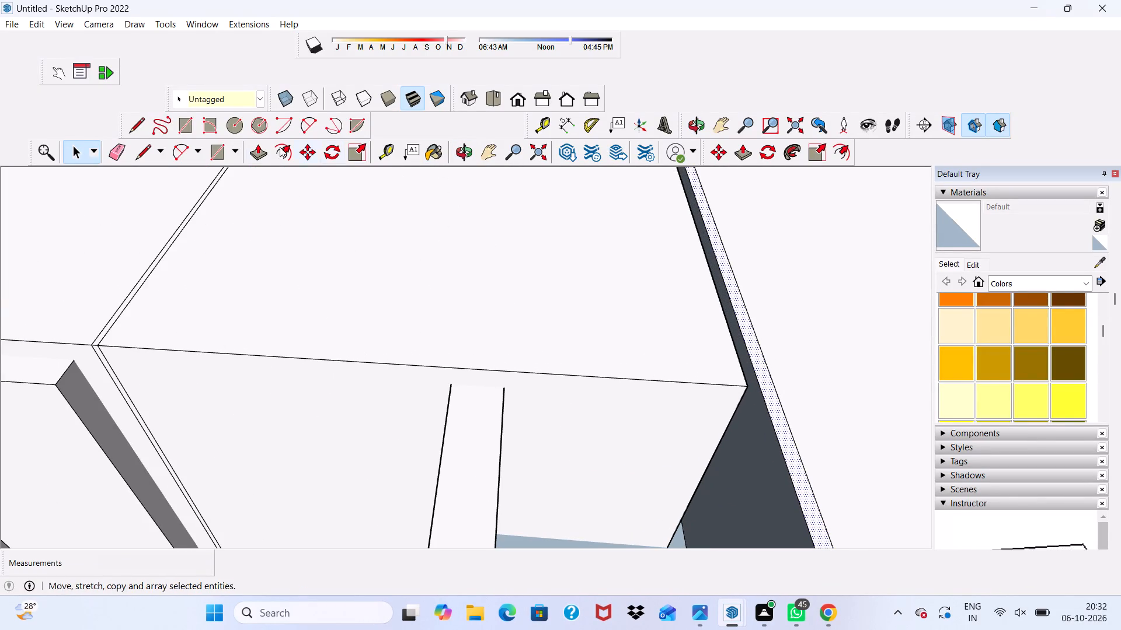
left_click(258, 148)
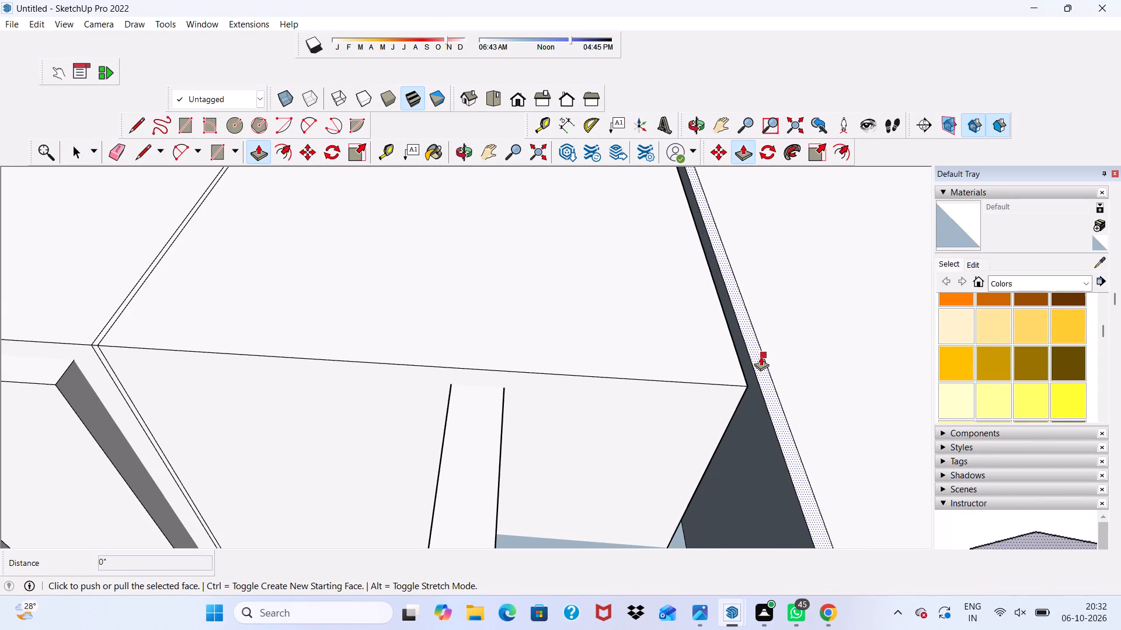
left_click_drag(761, 356, 749, 372)
scroll(761, 336, "up", 5)
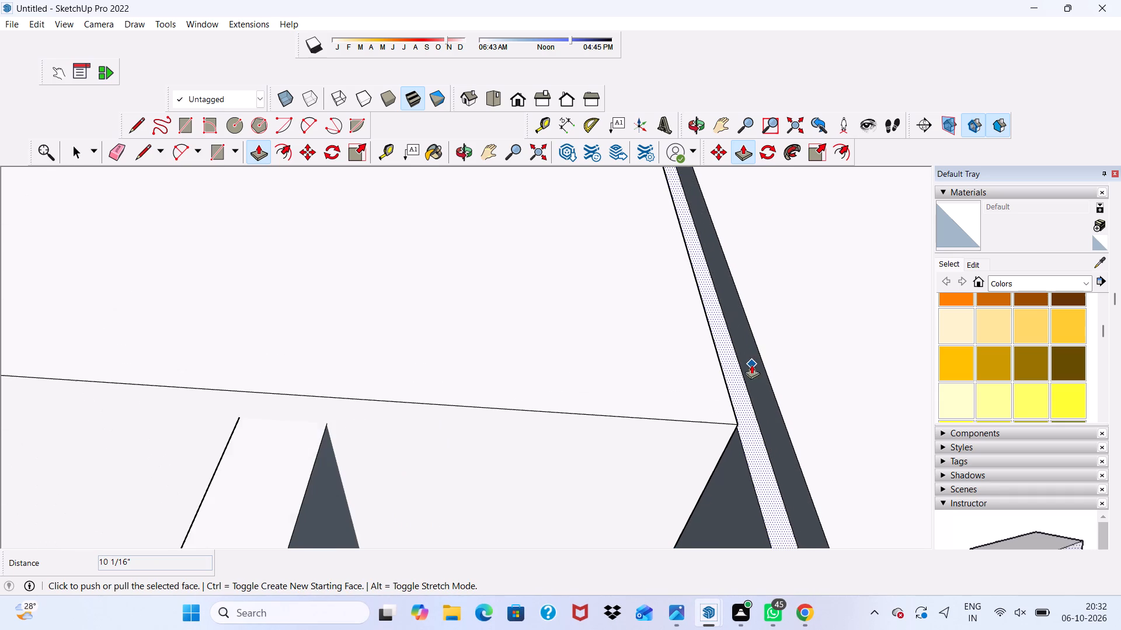
scroll(746, 346, "down", 4)
middle_click_drag(746, 342, 500, 228)
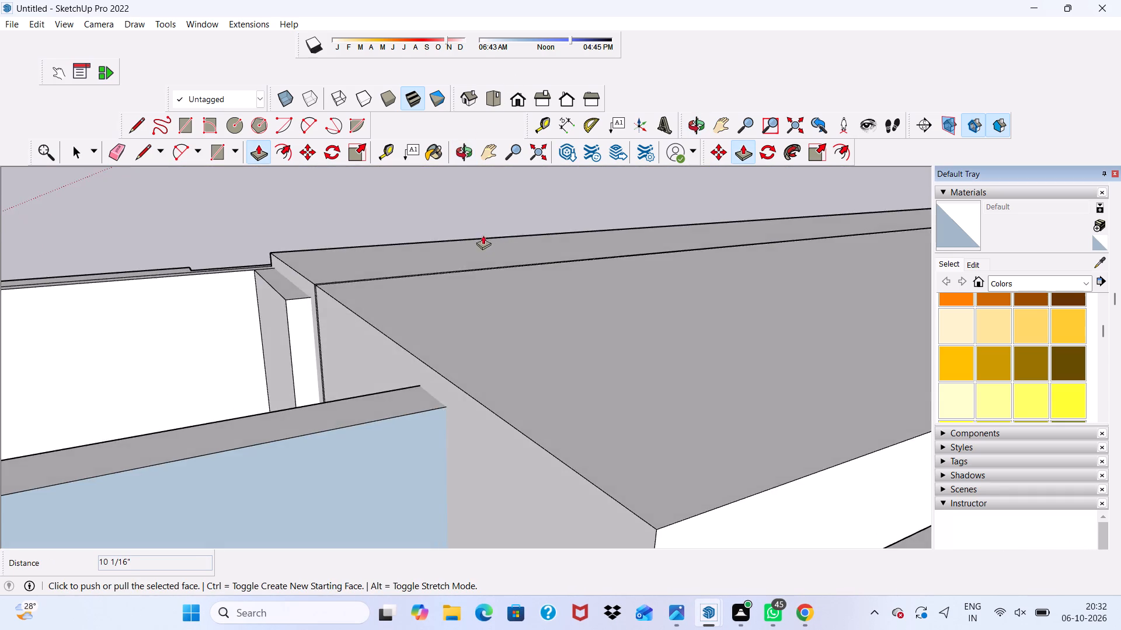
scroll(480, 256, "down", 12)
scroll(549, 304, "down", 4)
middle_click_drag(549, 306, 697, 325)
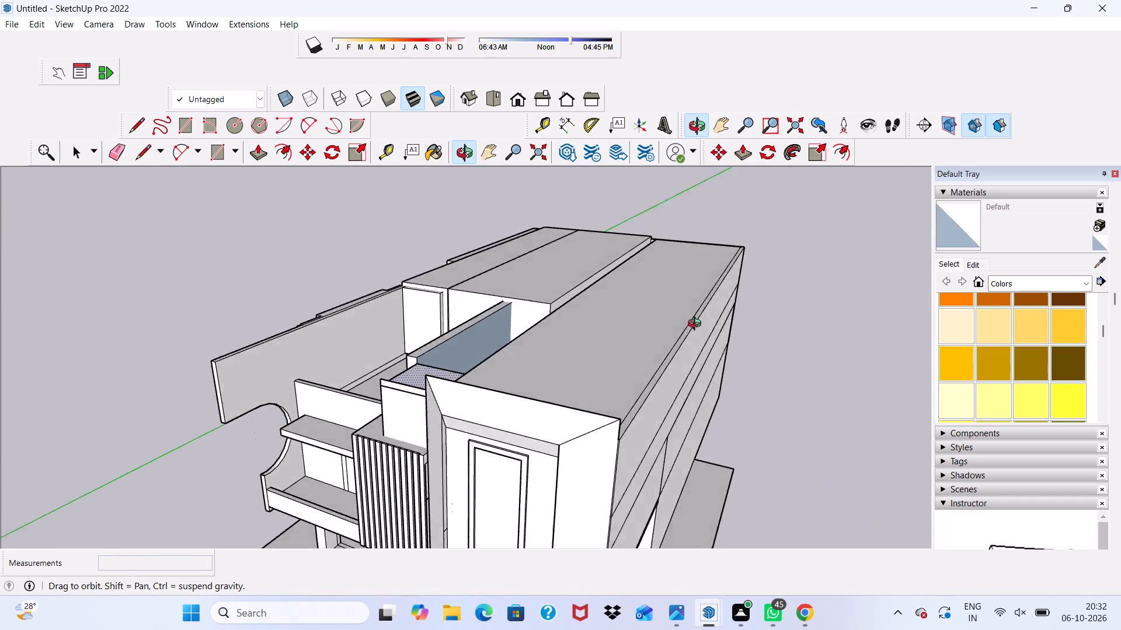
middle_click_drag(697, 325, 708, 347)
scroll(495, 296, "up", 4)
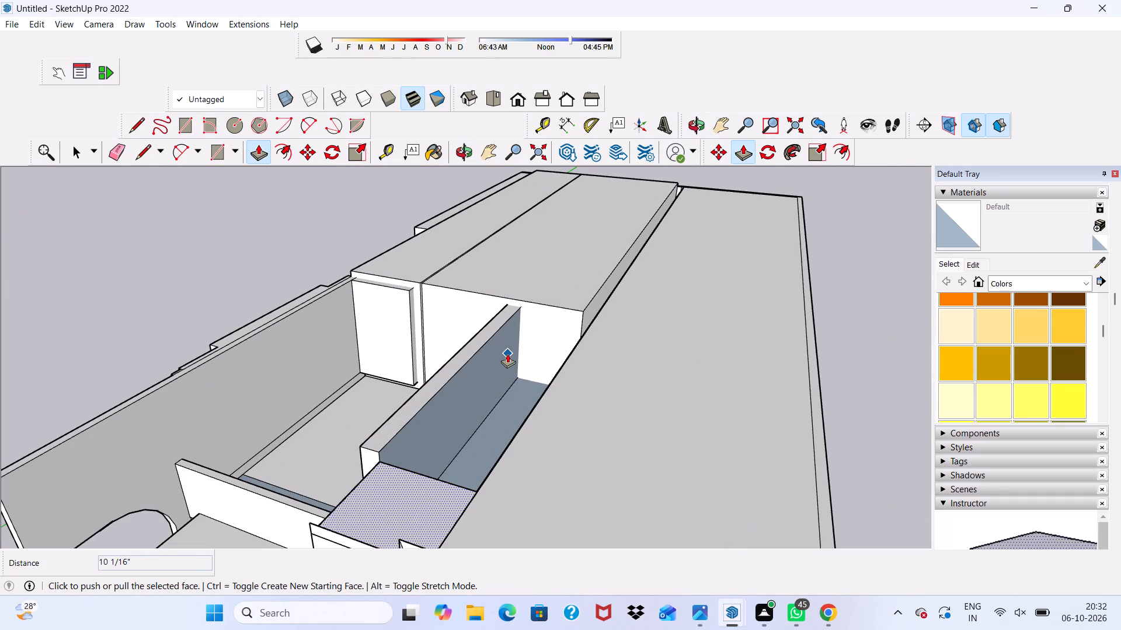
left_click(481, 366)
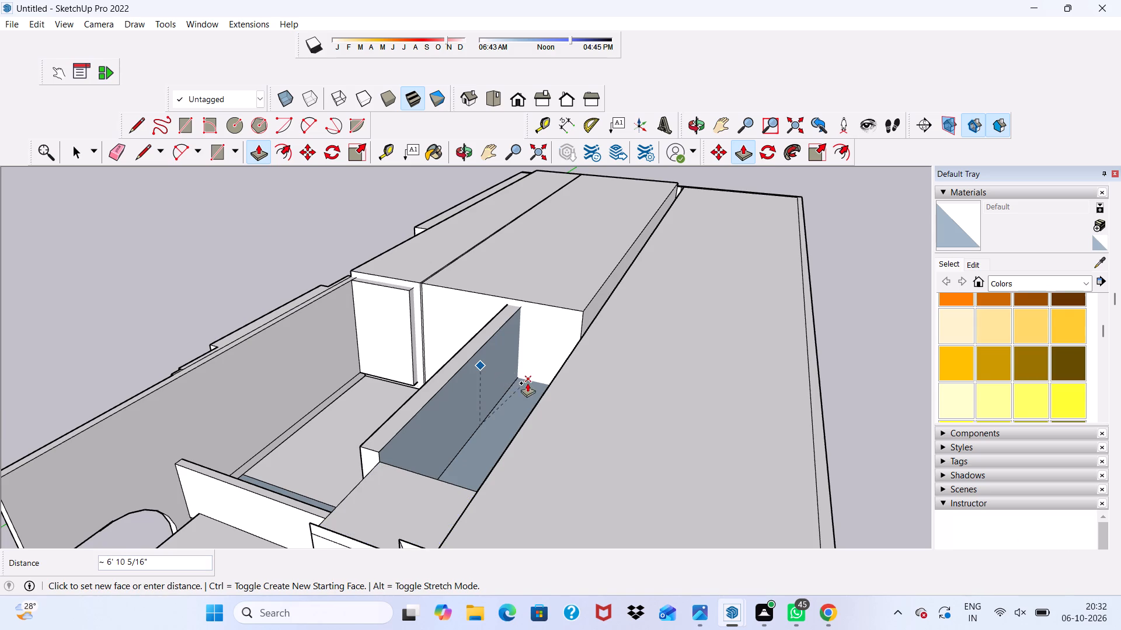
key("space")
Examine the upper front elevation around the slatted panel, the partition and the box behind it.
scroll(499, 372, "down", 5)
middle_click_drag(499, 372, 531, 339)
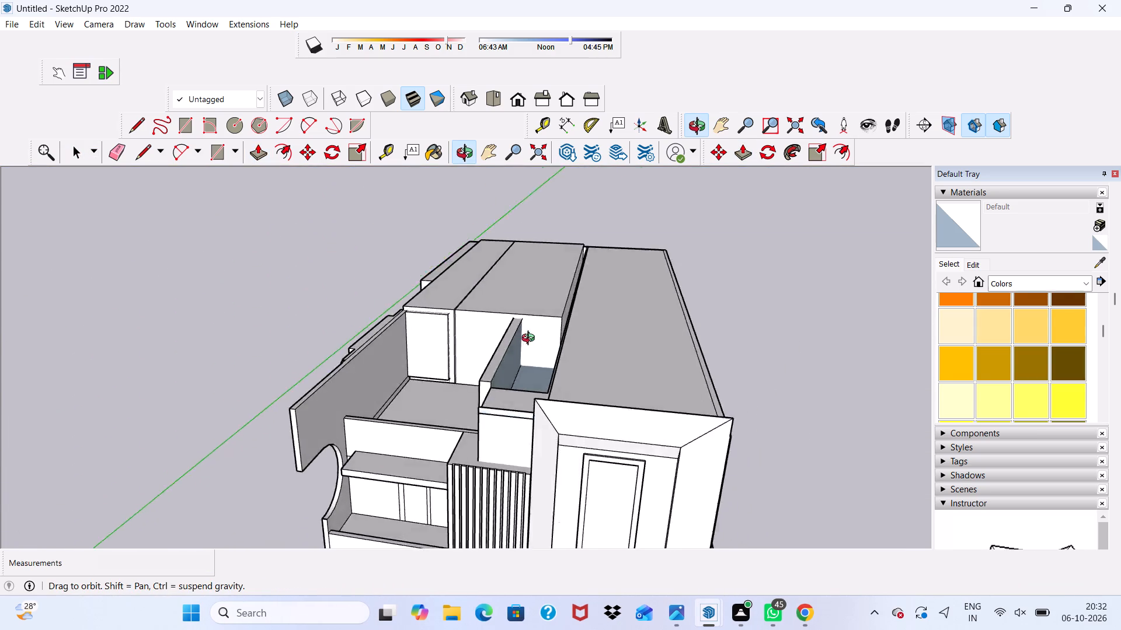
middle_click_drag(531, 339, 554, 243)
scroll(563, 249, "up", 1)
scroll(568, 272, "down", 2)
scroll(572, 289, "up", 2)
scroll(576, 299, "down", 1)
middle_click_drag(509, 306, 588, 338)
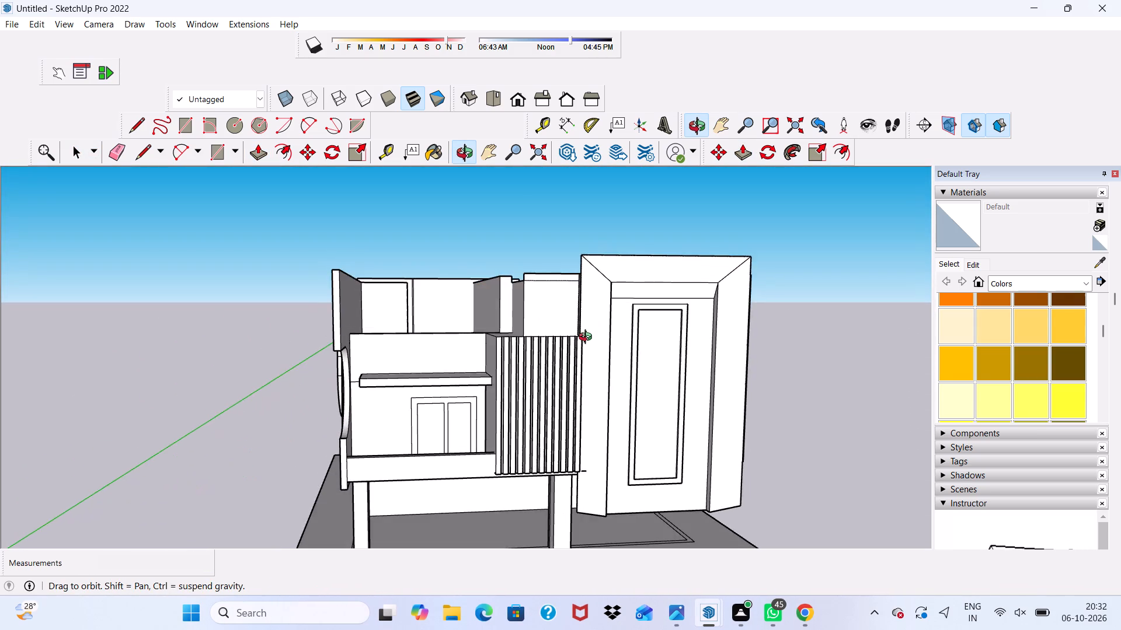
middle_click_drag(588, 338, 573, 289)
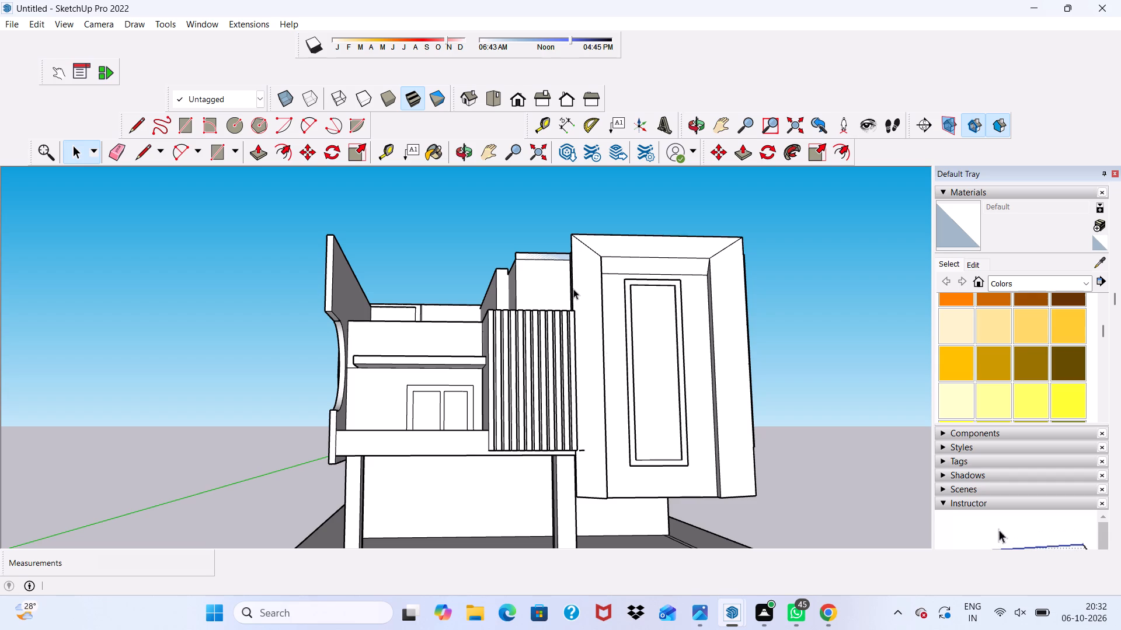
scroll(573, 289, "down", 5)
scroll(545, 269, "up", 14)
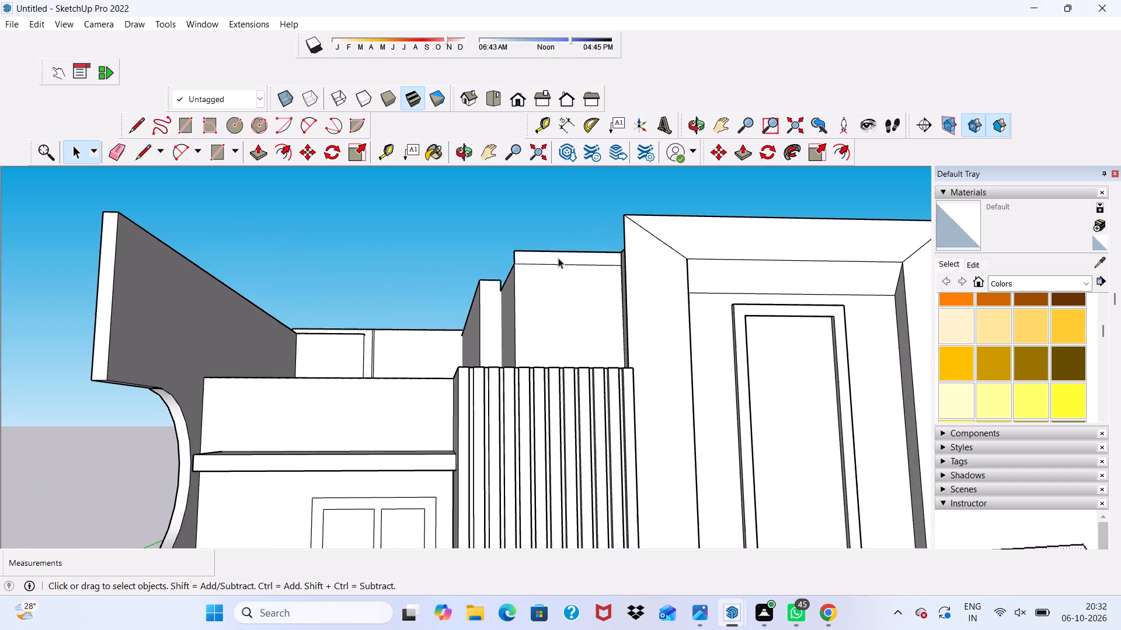
Push/Pull the side face of the box behind the slatted panel 21' 9 7/8" across to the far side wall.
scroll(558, 256, "down", 1)
middle_click_drag(558, 256, 592, 317)
left_click(592, 317)
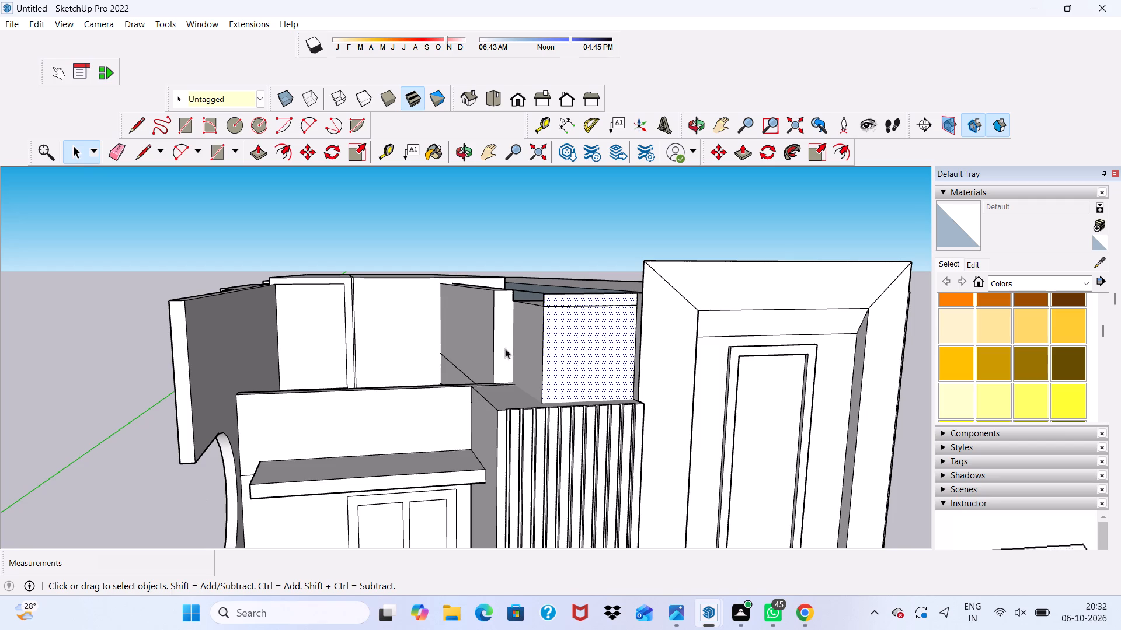
left_click(541, 324)
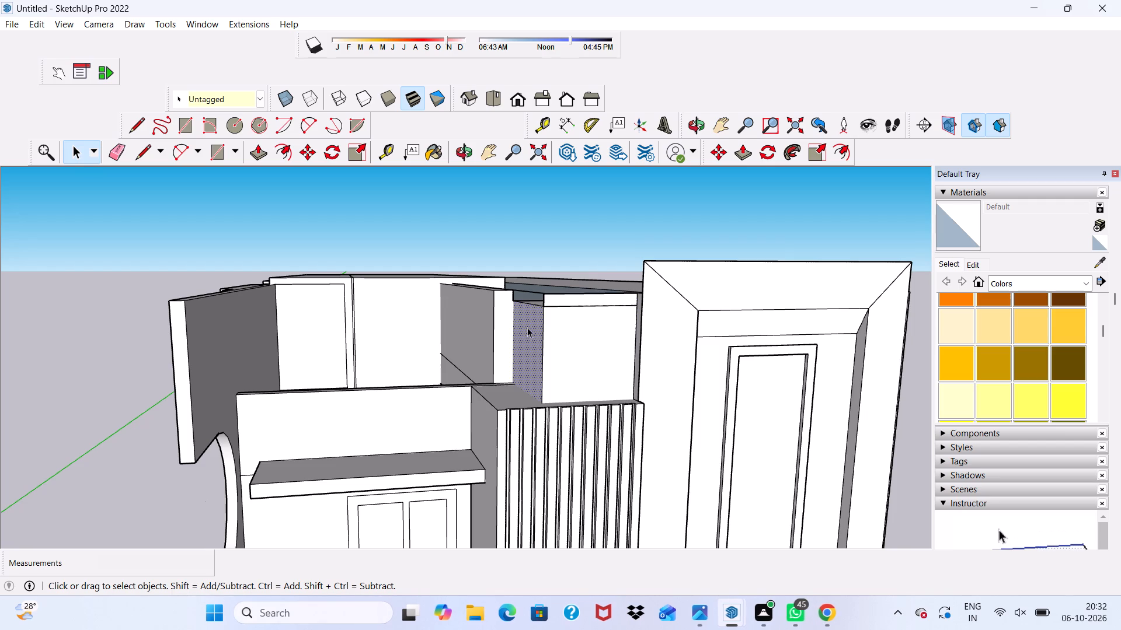
middle_click_drag(527, 327, 587, 314)
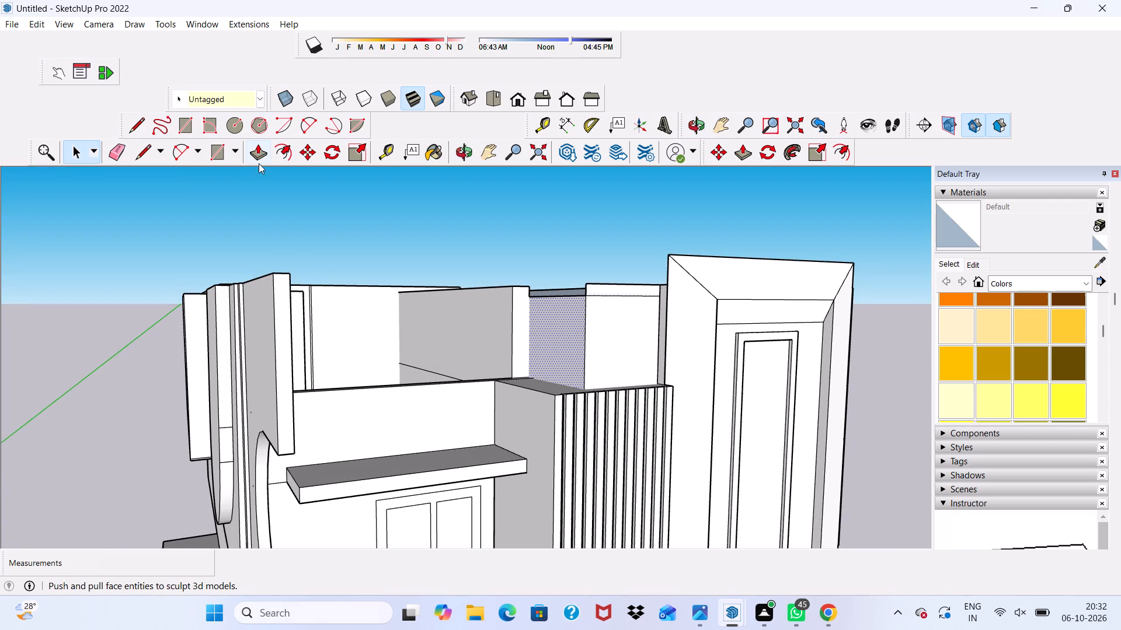
left_click(260, 149)
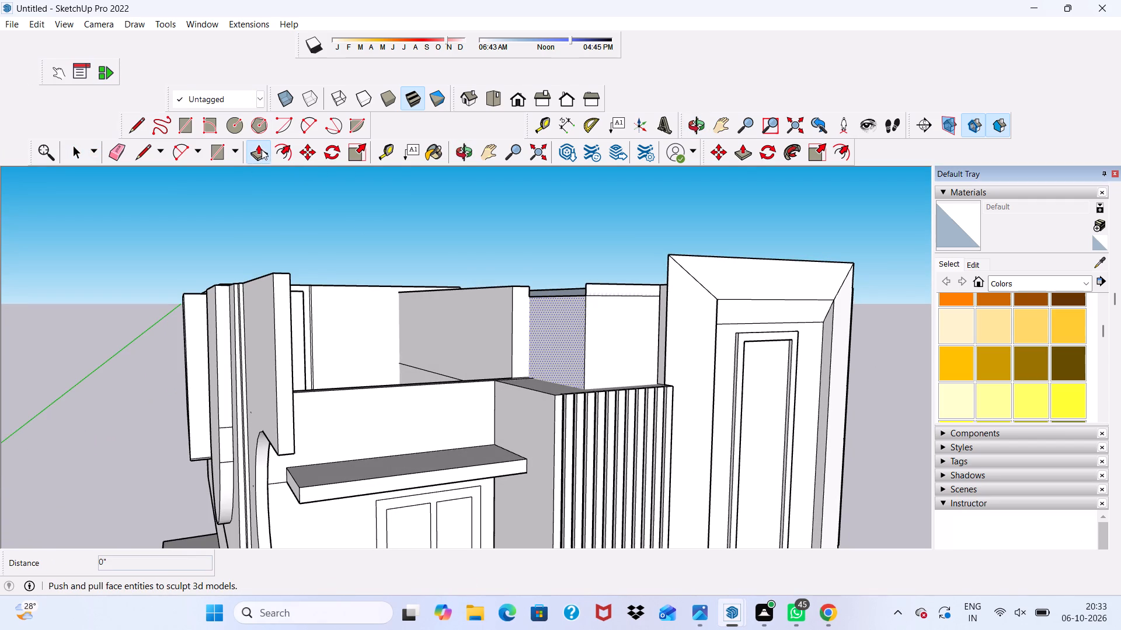
left_click(560, 322)
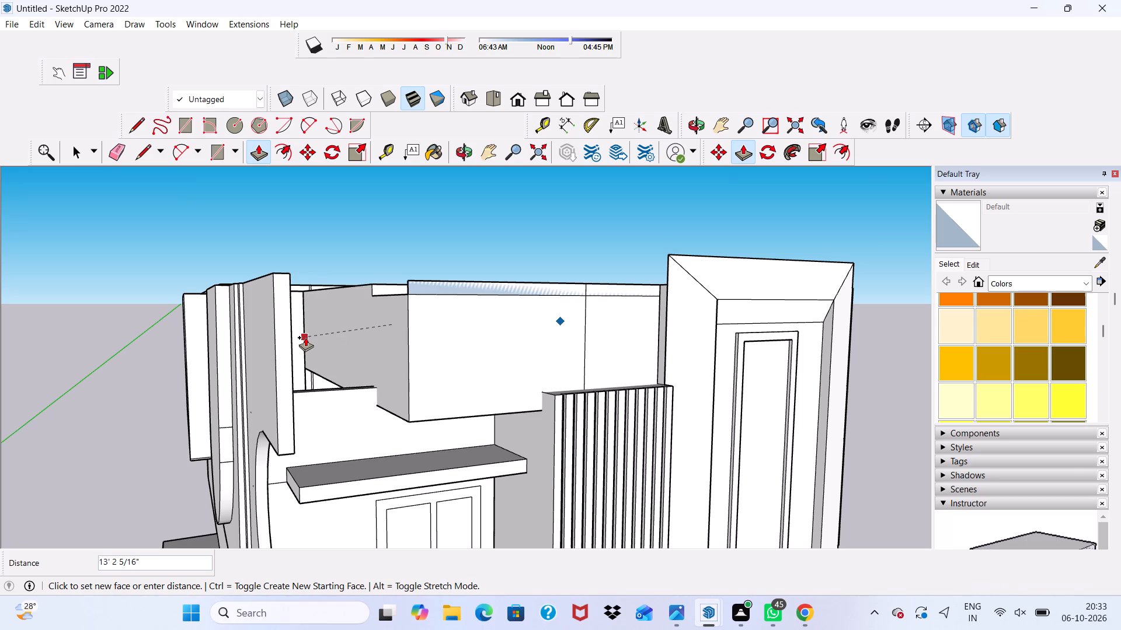
left_click(258, 370)
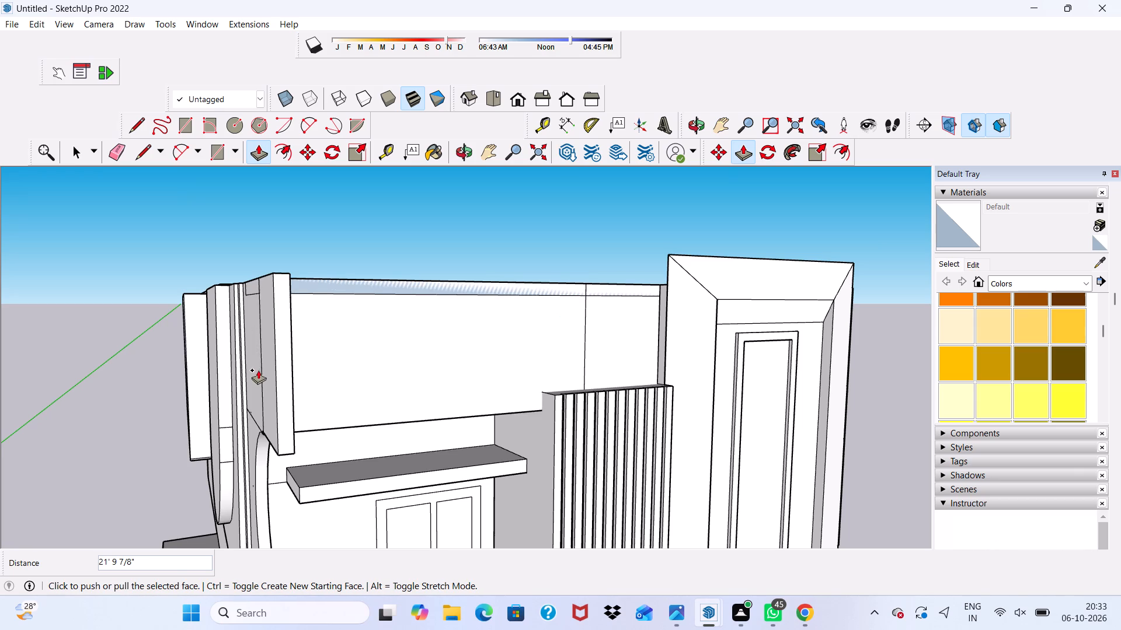
Push/Pull the inner side face of the open roof channel 8' 3 1/4" to close the gap up to the opposite roof mass.
scroll(318, 355, "down", 3)
middle_click_drag(321, 353, 173, 494)
scroll(447, 293, "up", 7)
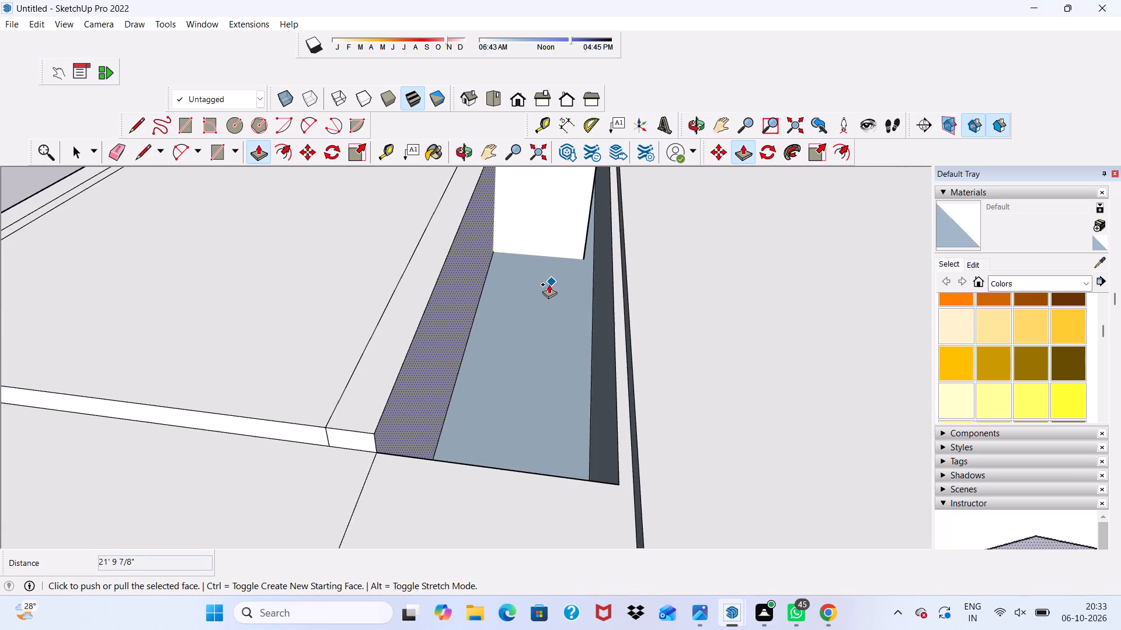
scroll(497, 316, "up", 3)
left_click(431, 331)
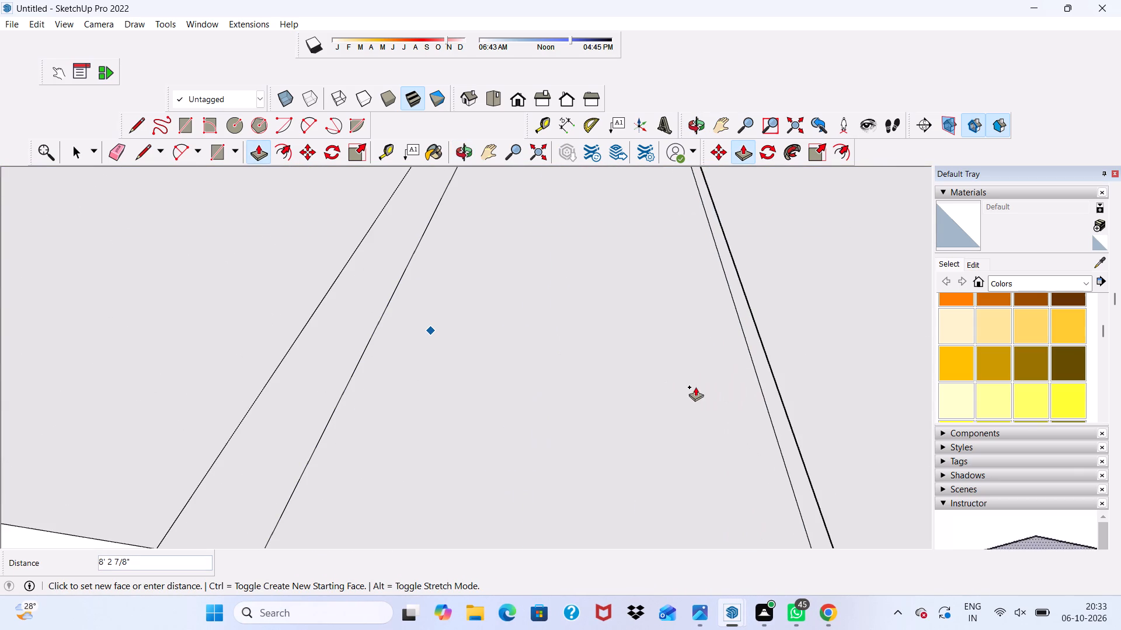
left_click(697, 386)
Push/Pull the dark side face of the lower roof ledge, beside the framed tower, 5 3/16" towards the ledge.
scroll(472, 315, "down", 9)
scroll(464, 312, "up", 2)
scroll(472, 316, "down", 2)
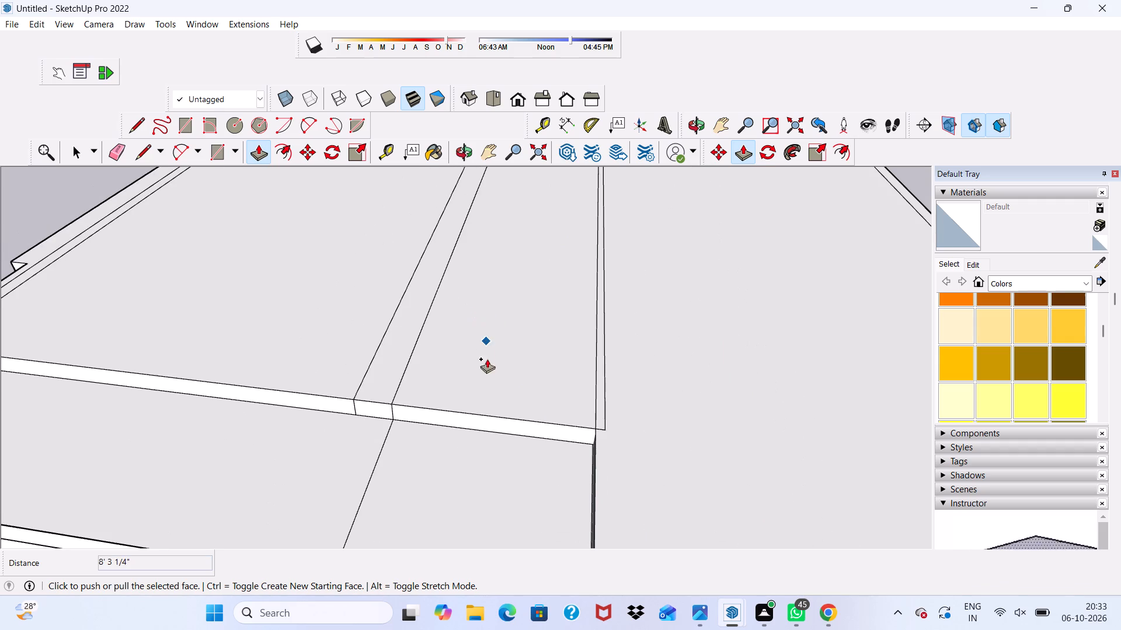
middle_click_drag(468, 413, 532, 314)
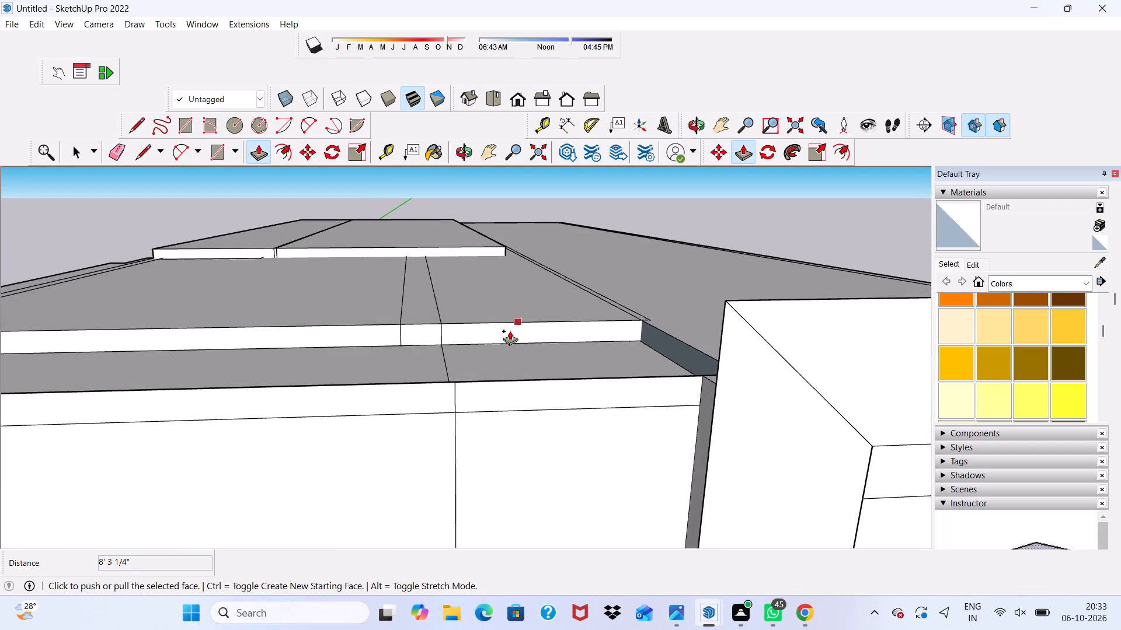
scroll(509, 333, "up", 4)
left_click(818, 374)
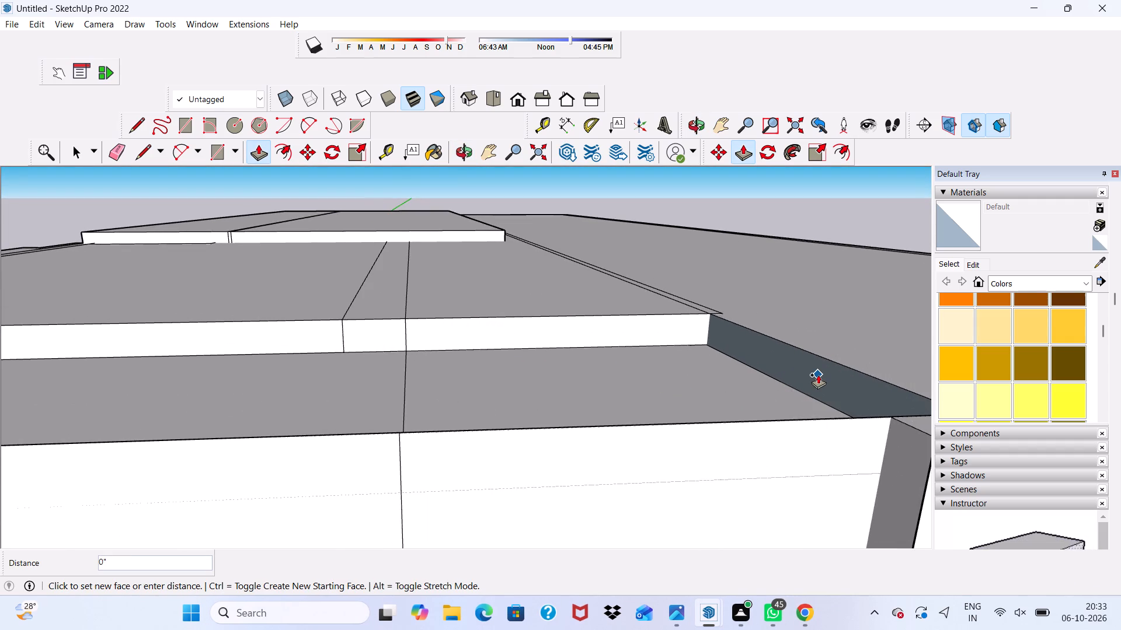
key("space")
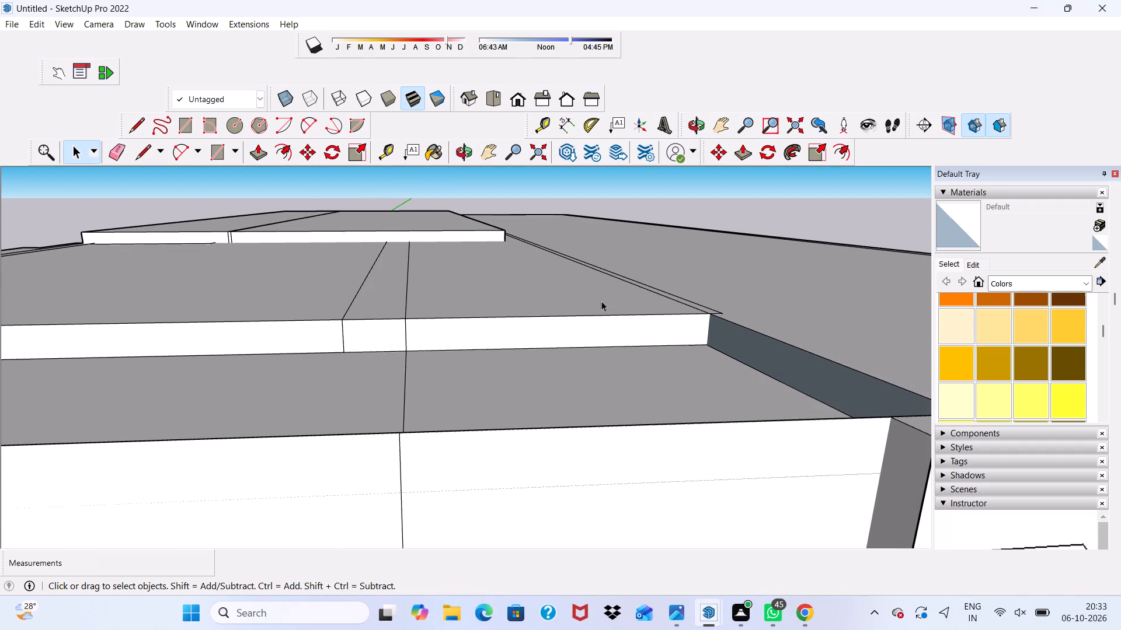
left_click(725, 340)
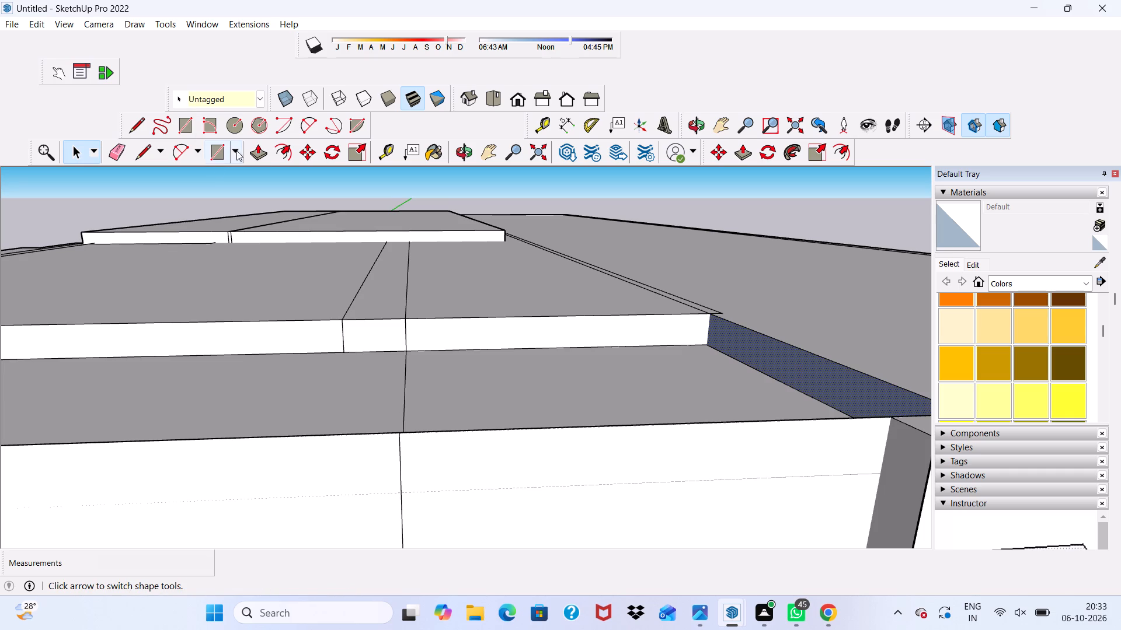
left_click(253, 151)
left_click_drag(792, 355, 517, 385)
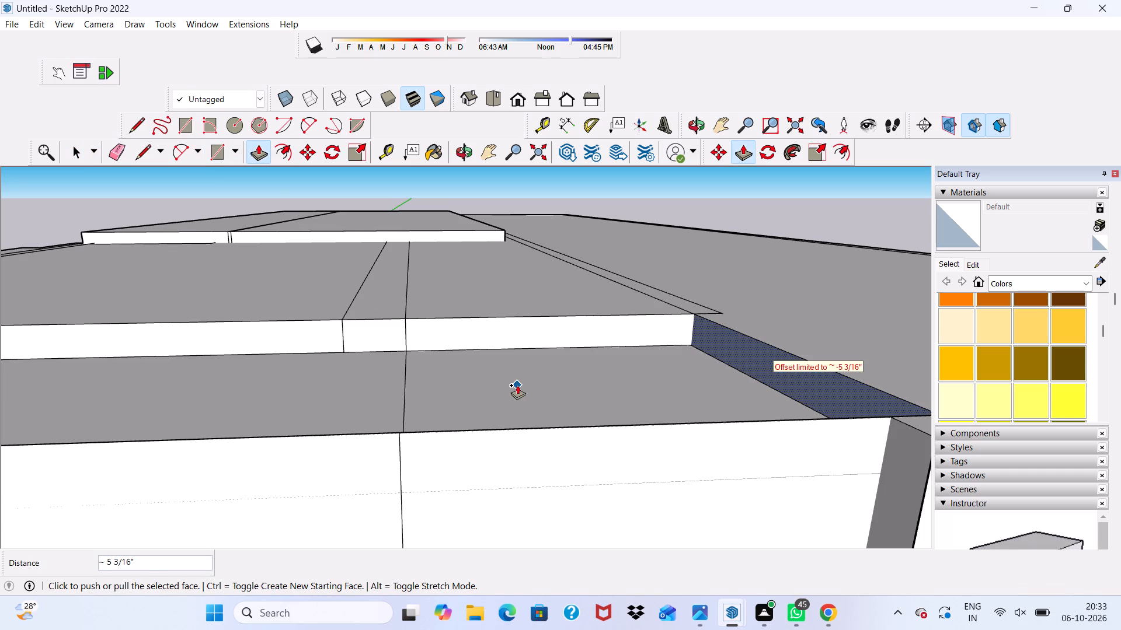
left_click(782, 354)
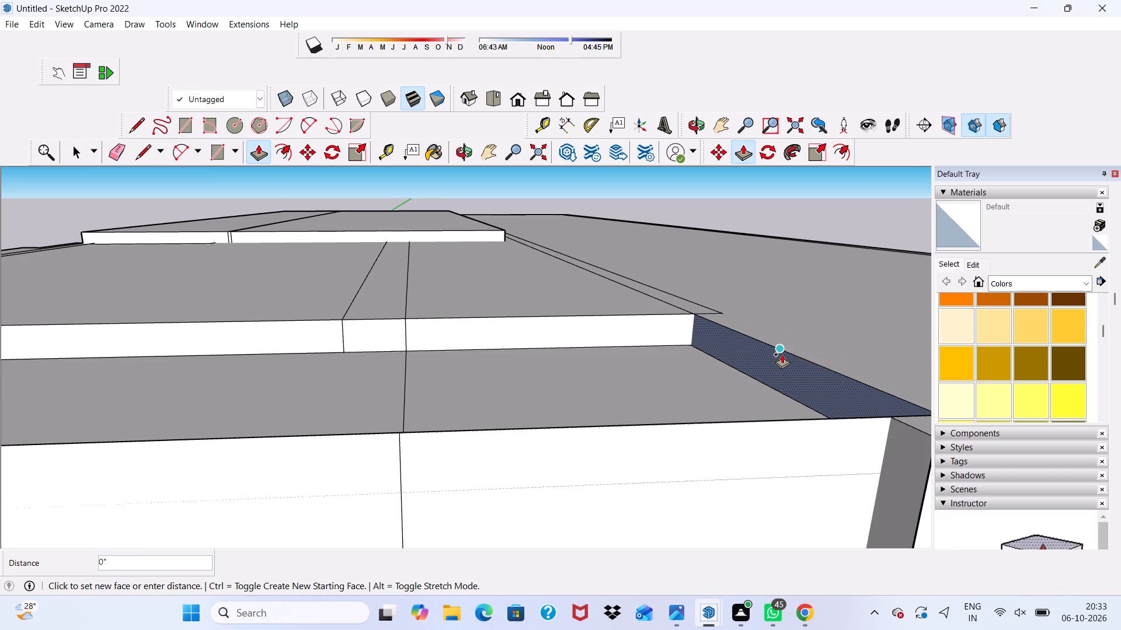
left_click_drag(782, 354, 712, 353)
Push/Pull the lowered roof face in the corner beside the framed tower up 10 1/16" to the adjacent roof level.
scroll(503, 290, "down", 2)
scroll(221, 276, "up", 1)
scroll(177, 276, "down", 8)
middle_click_drag(23, 242, 191, 280)
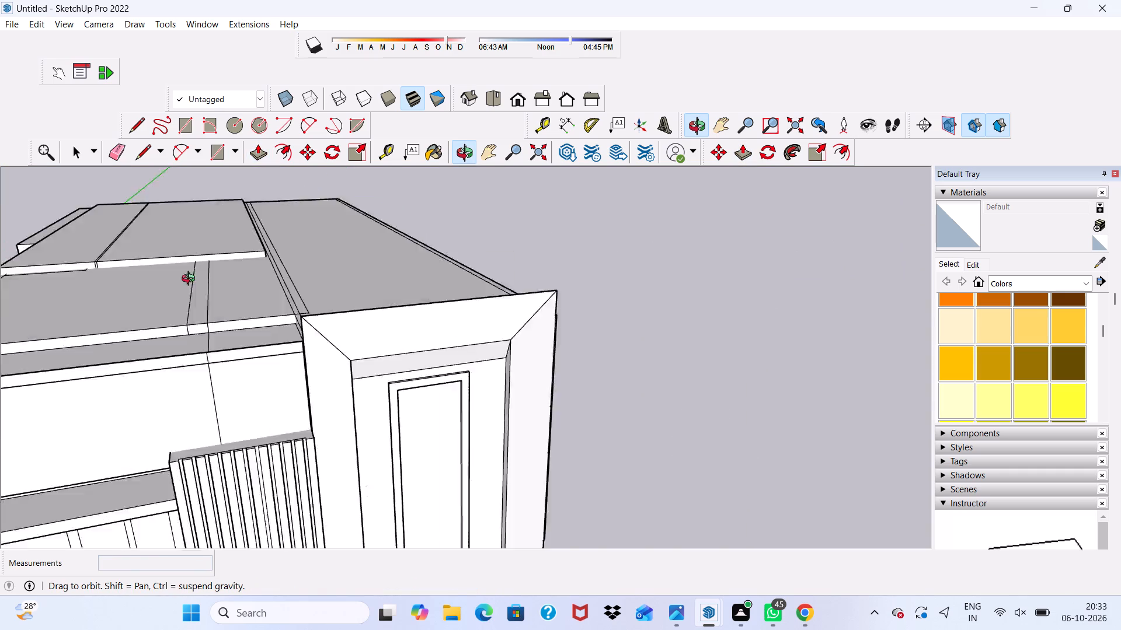
middle_click_drag(191, 280, 326, 285)
scroll(676, 331, "up", 5)
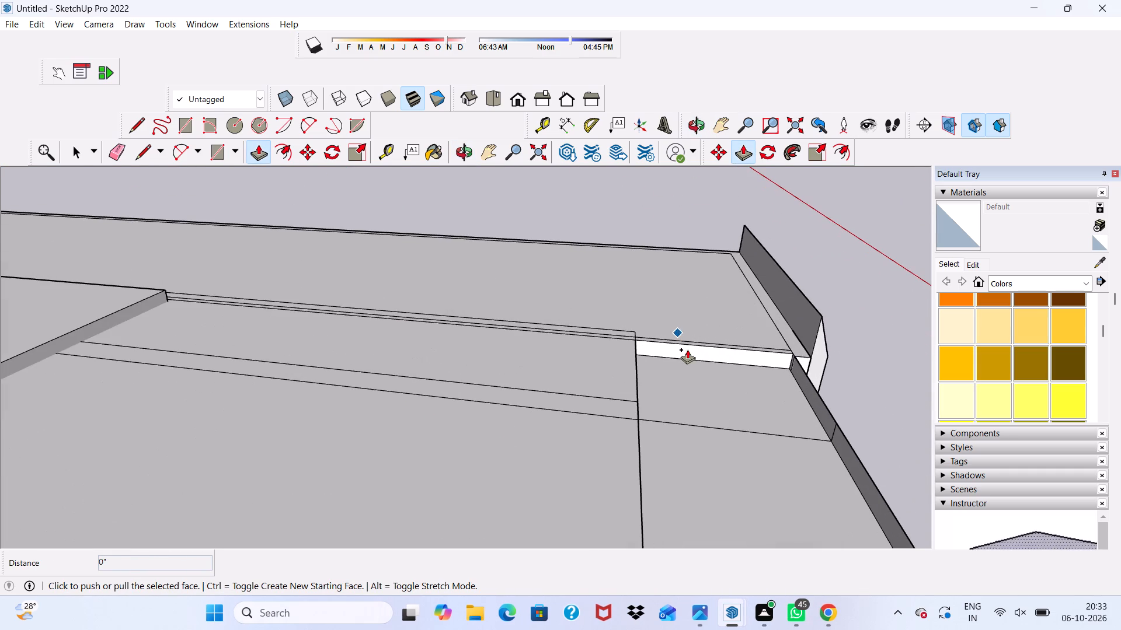
scroll(688, 351, "down", 1)
middle_click_drag(688, 351, 607, 344)
scroll(614, 325, "down", 1)
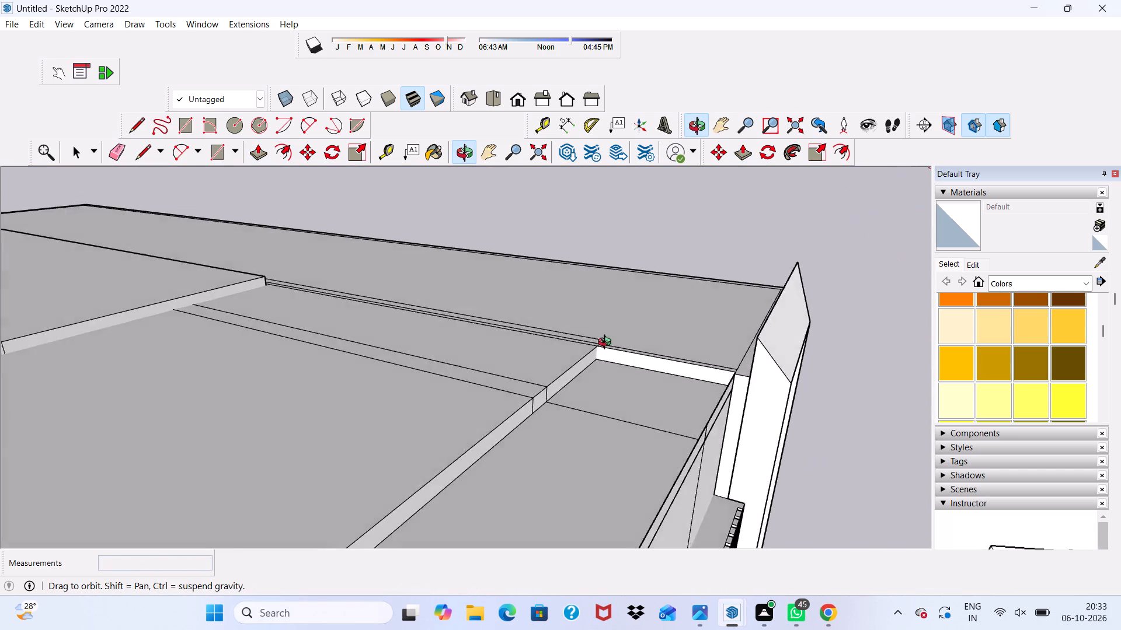
middle_click_drag(607, 344, 576, 394)
scroll(572, 413, "up", 11)
scroll(595, 428, "down", 5)
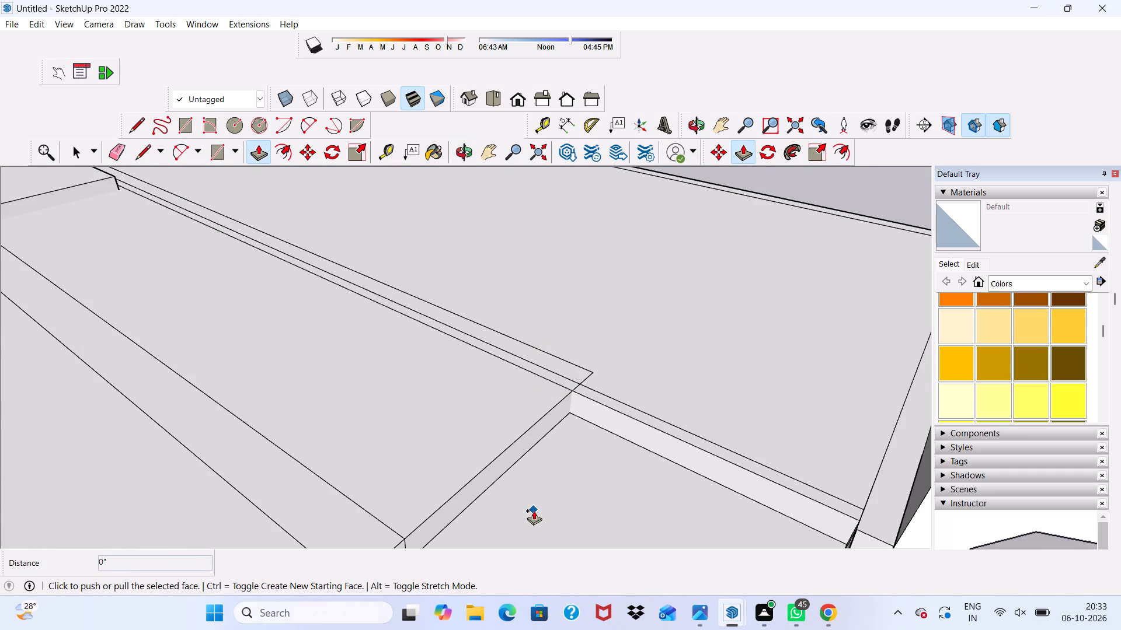
key("space")
left_click(534, 506)
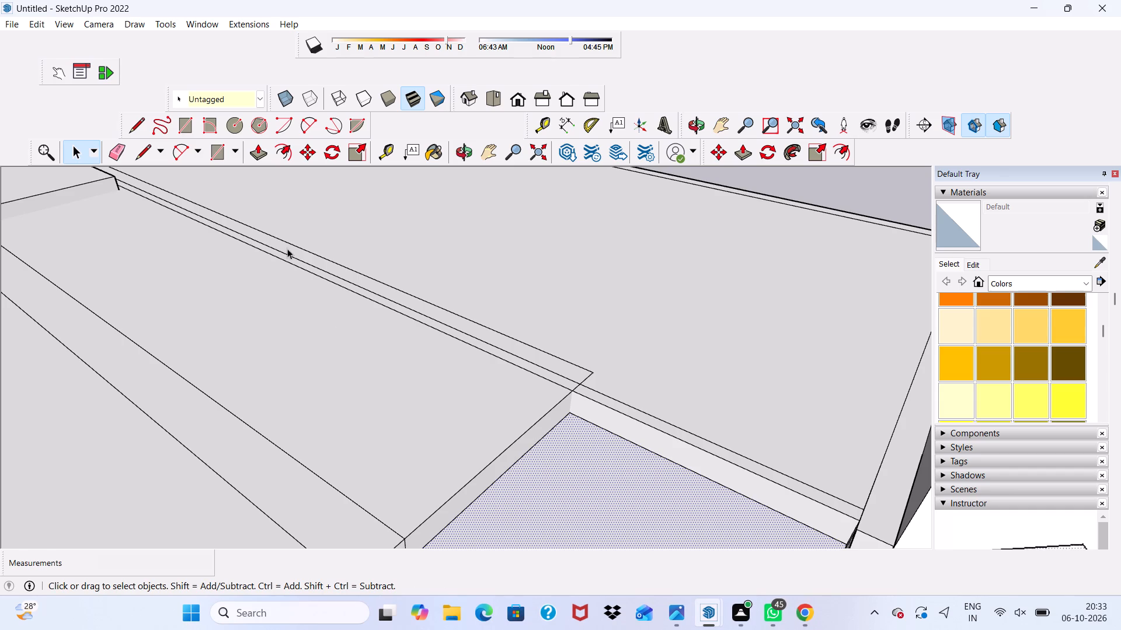
left_click(261, 150)
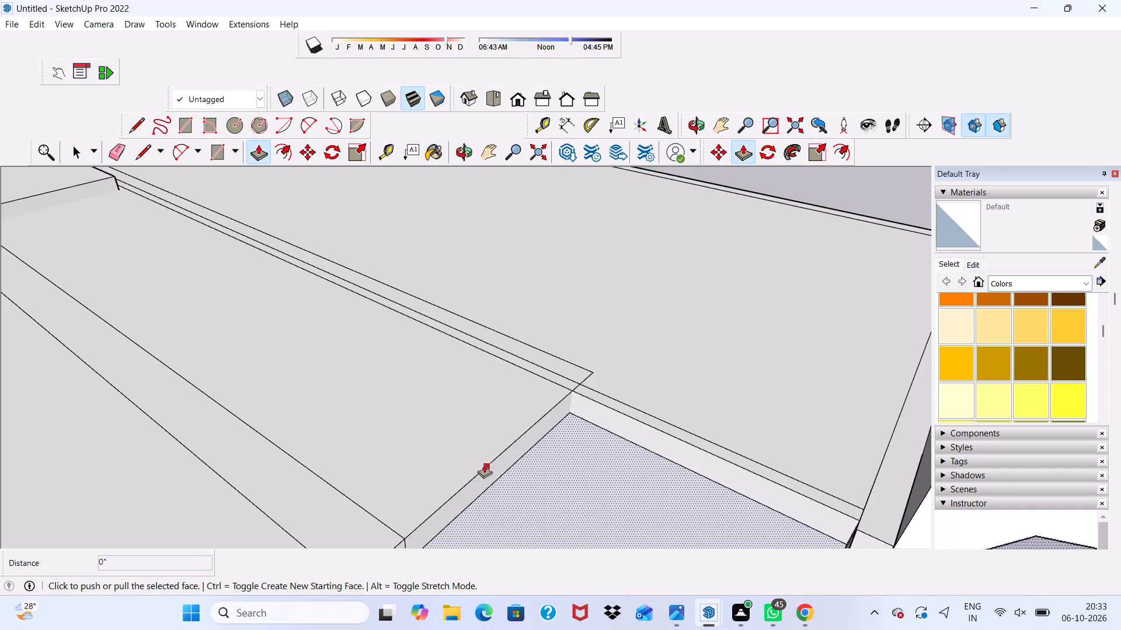
left_click(578, 521)
scroll(437, 429, "down", 5)
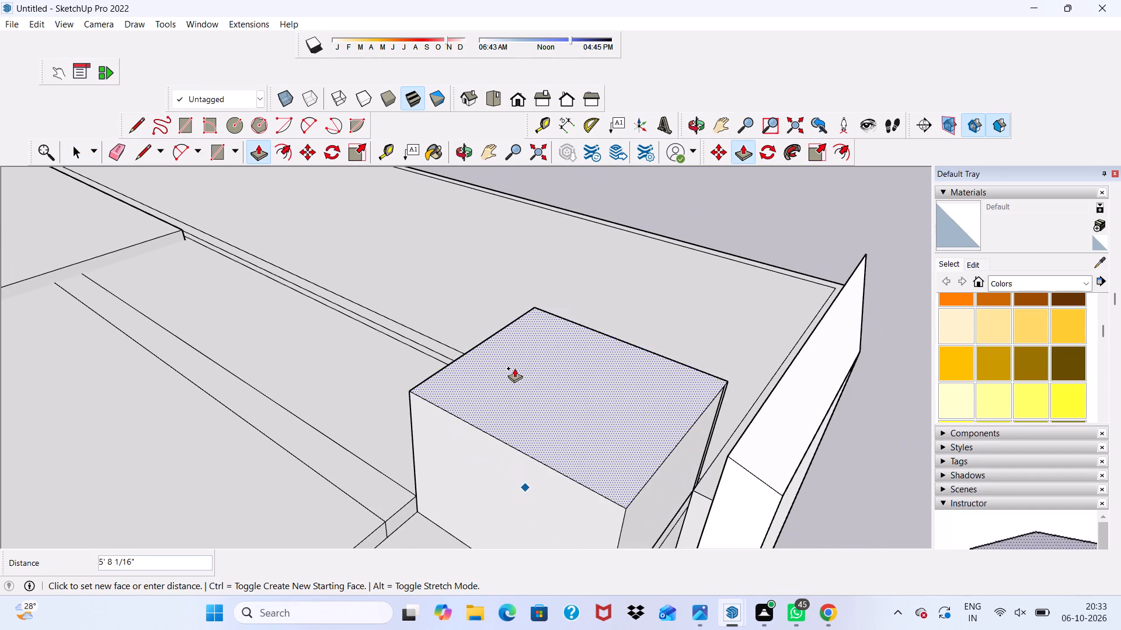
middle_click_drag(514, 368, 179, 487)
left_click(448, 477)
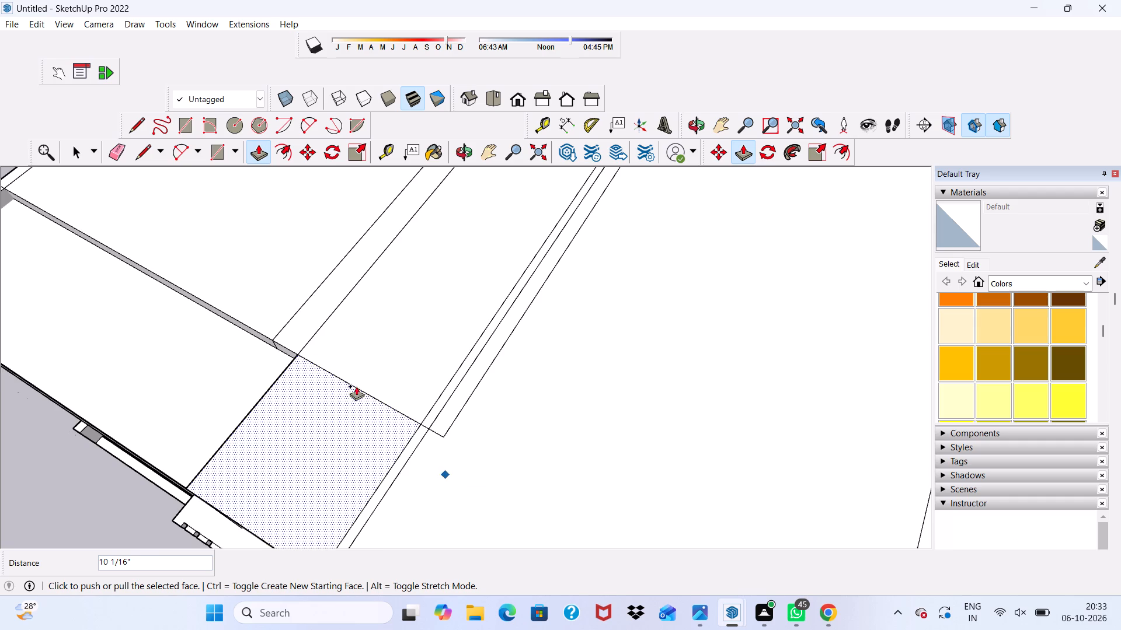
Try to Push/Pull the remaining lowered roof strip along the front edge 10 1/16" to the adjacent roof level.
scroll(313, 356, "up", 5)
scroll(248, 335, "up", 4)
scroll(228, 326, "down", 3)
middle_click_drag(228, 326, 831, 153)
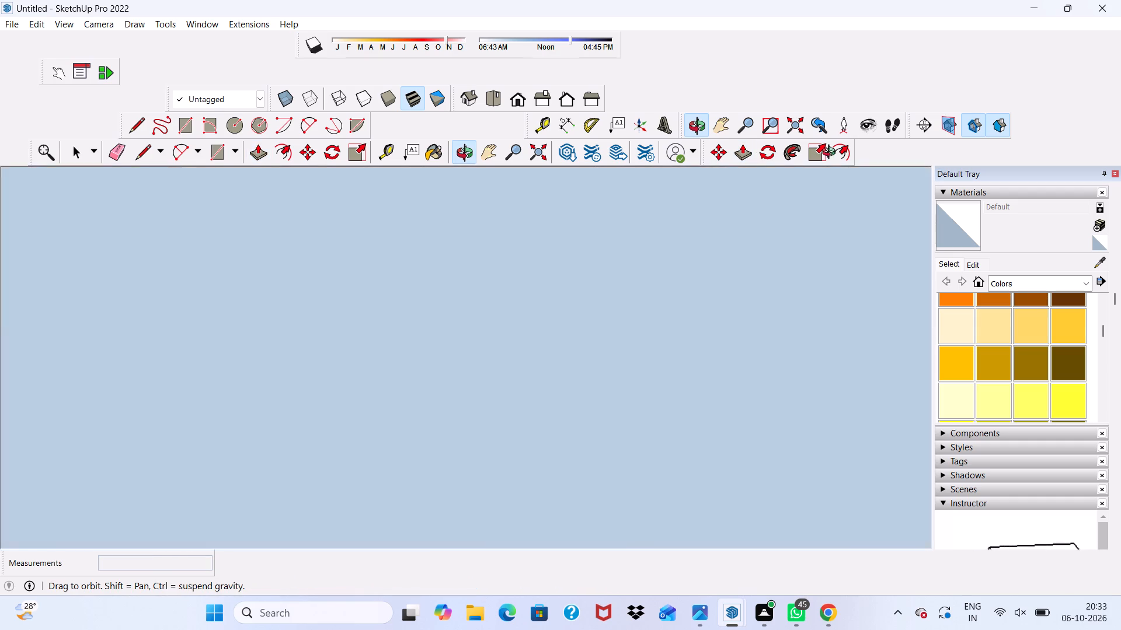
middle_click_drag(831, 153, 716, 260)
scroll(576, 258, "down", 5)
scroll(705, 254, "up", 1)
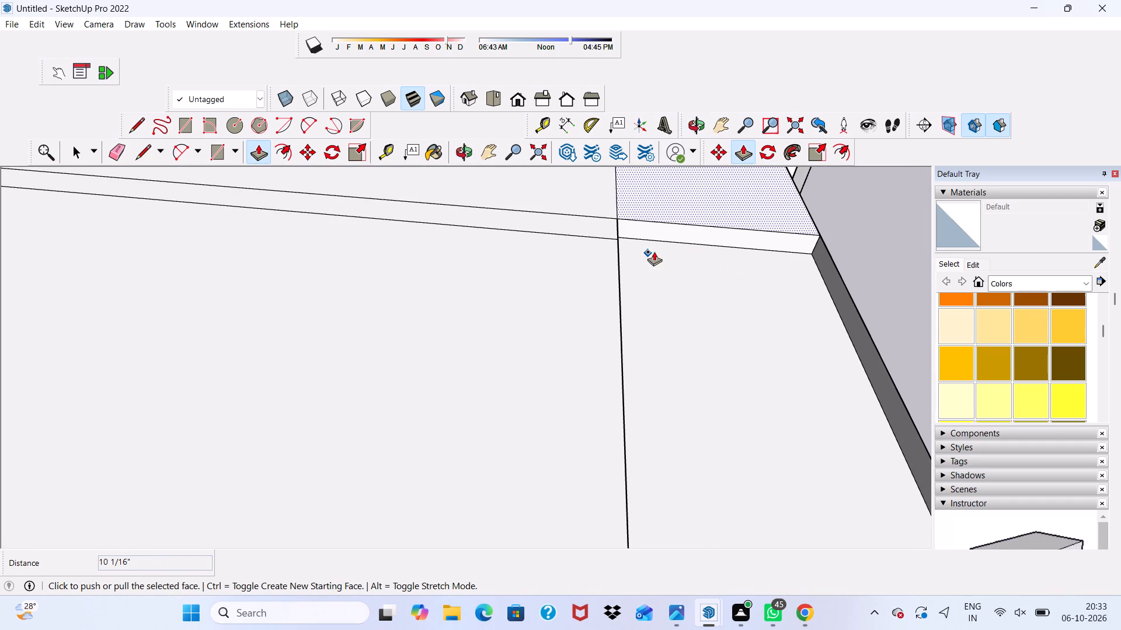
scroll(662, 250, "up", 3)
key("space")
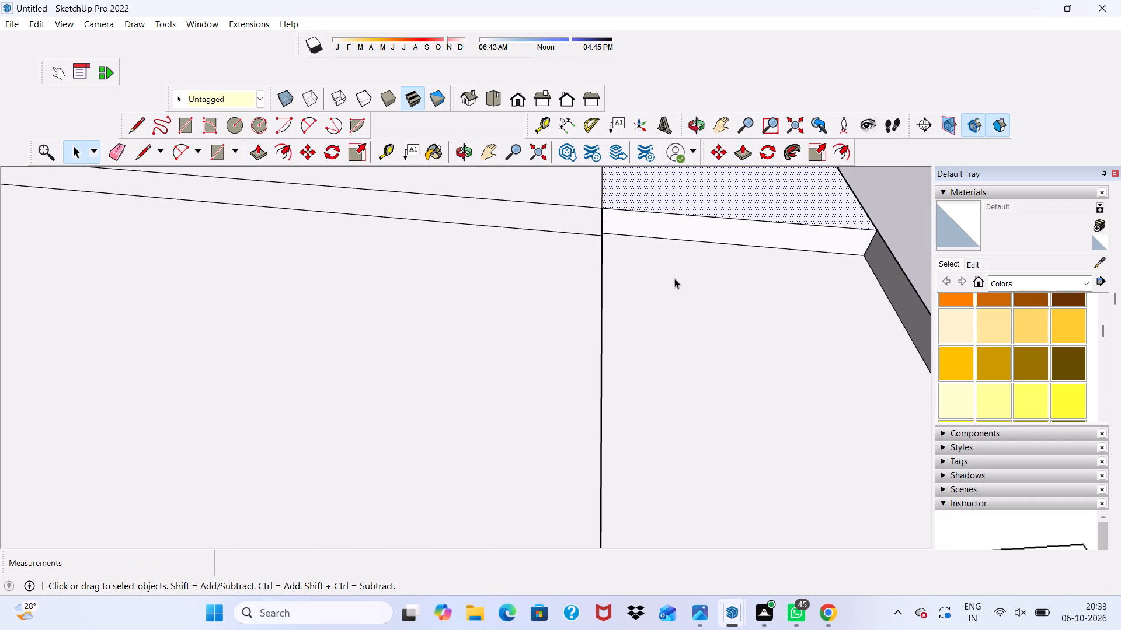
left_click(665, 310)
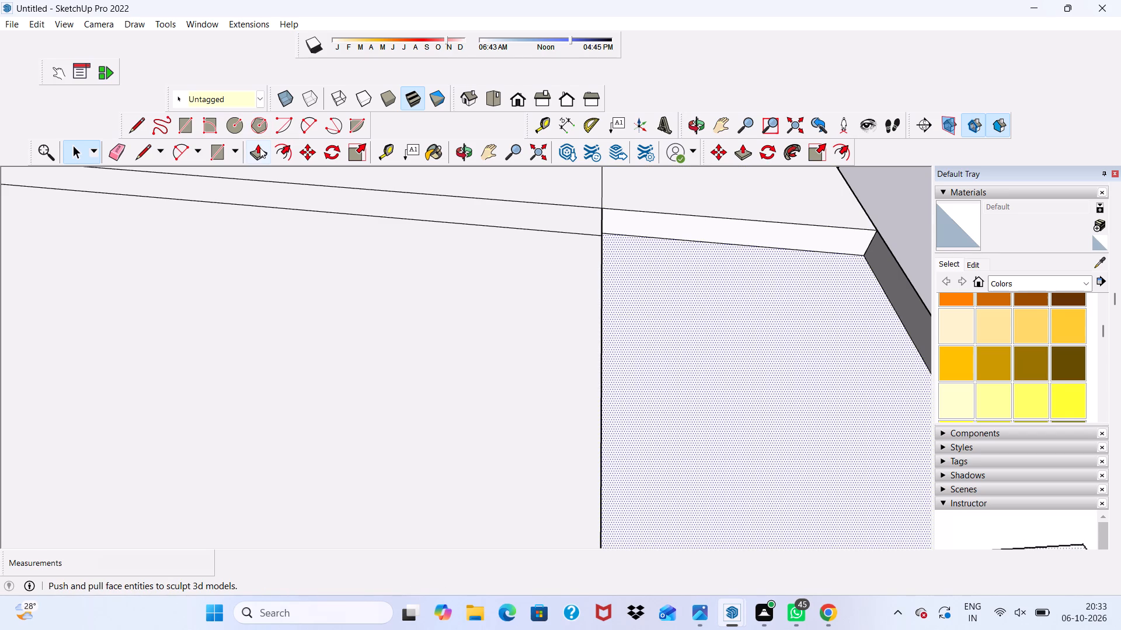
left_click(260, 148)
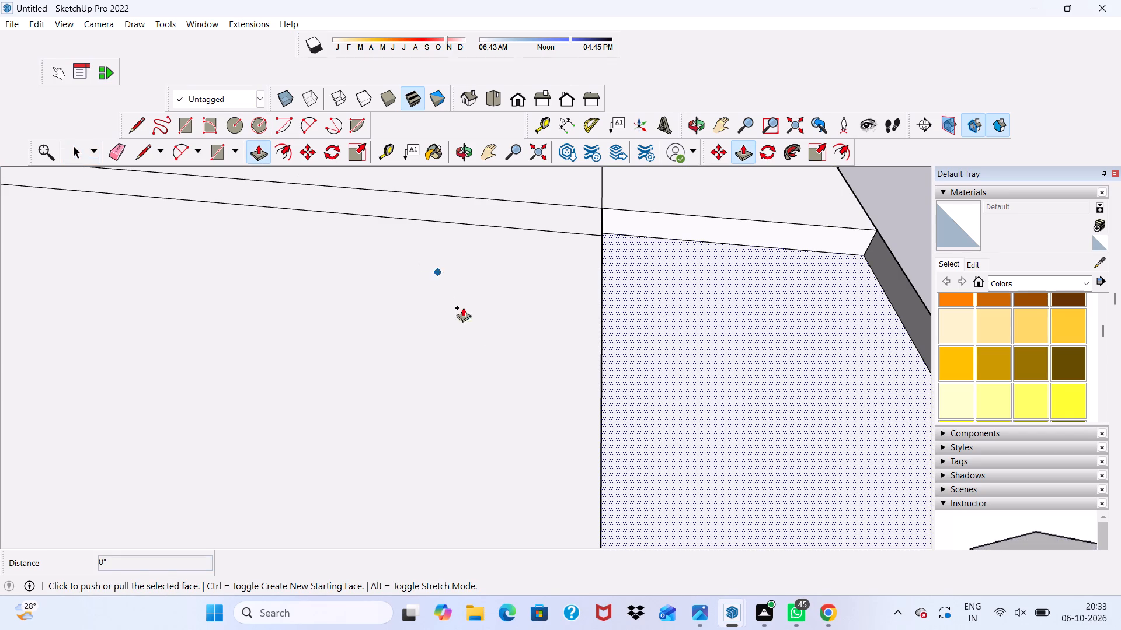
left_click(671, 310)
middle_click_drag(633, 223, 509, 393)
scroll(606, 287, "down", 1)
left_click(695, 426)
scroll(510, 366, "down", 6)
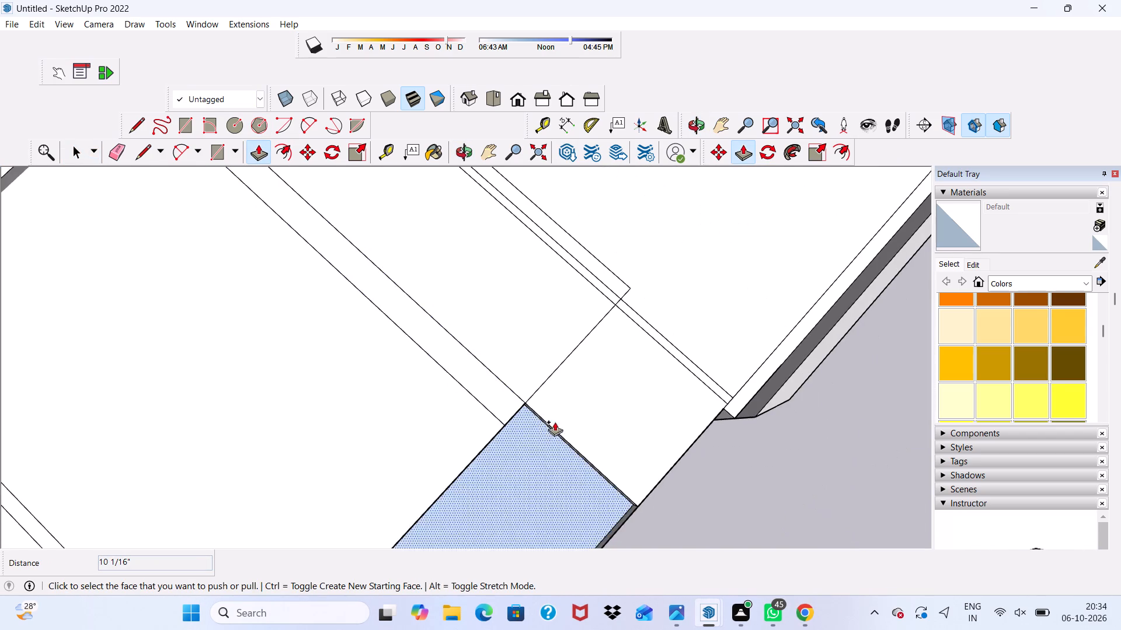
Push/Pull the narrow end face of the recessed roof strip 21' 9 7/8" along the recess to the far side wall.
middle_click_drag(556, 422, 660, 229)
scroll(600, 186, "up", 4)
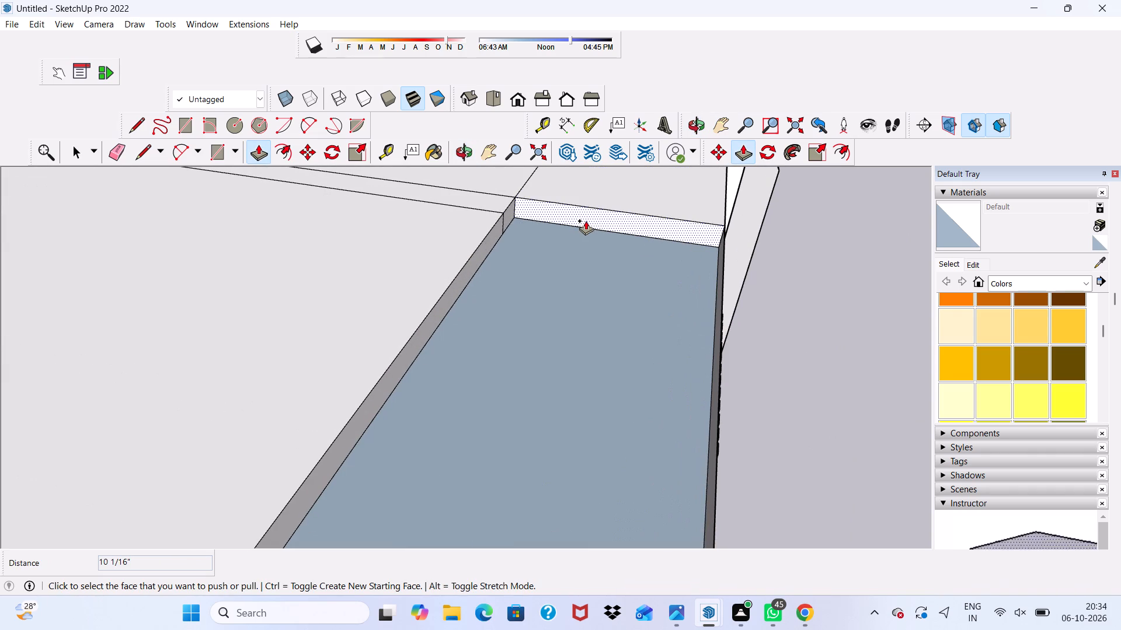
left_click(586, 220)
scroll(486, 396, "down", 8)
scroll(427, 484, "down", 4)
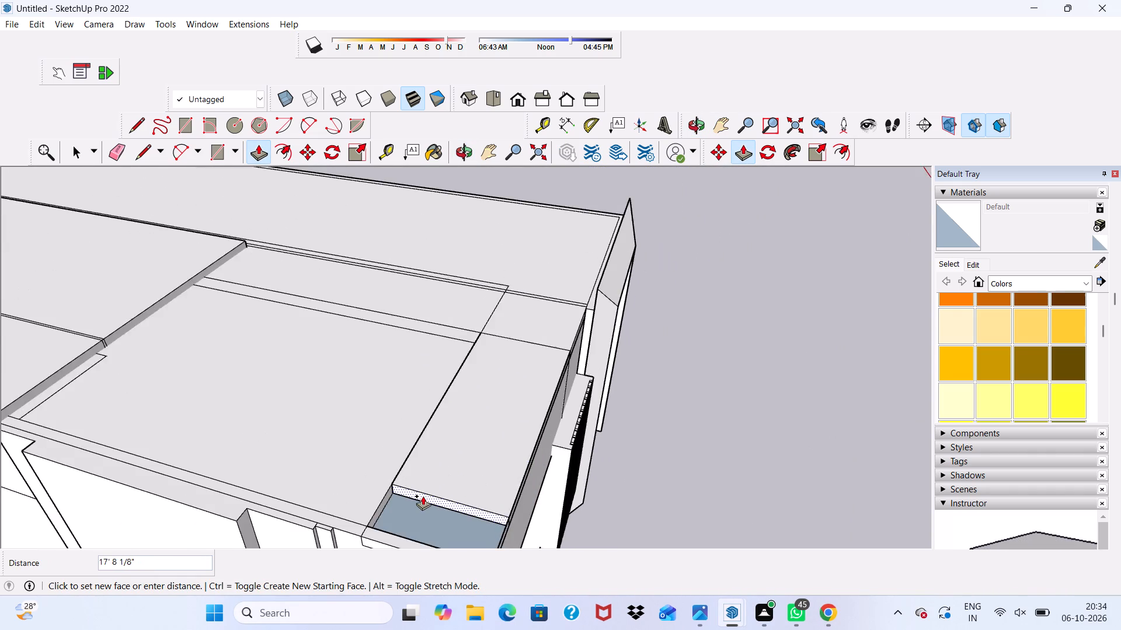
scroll(423, 496, "down", 2)
middle_click_drag(385, 527, 513, 353)
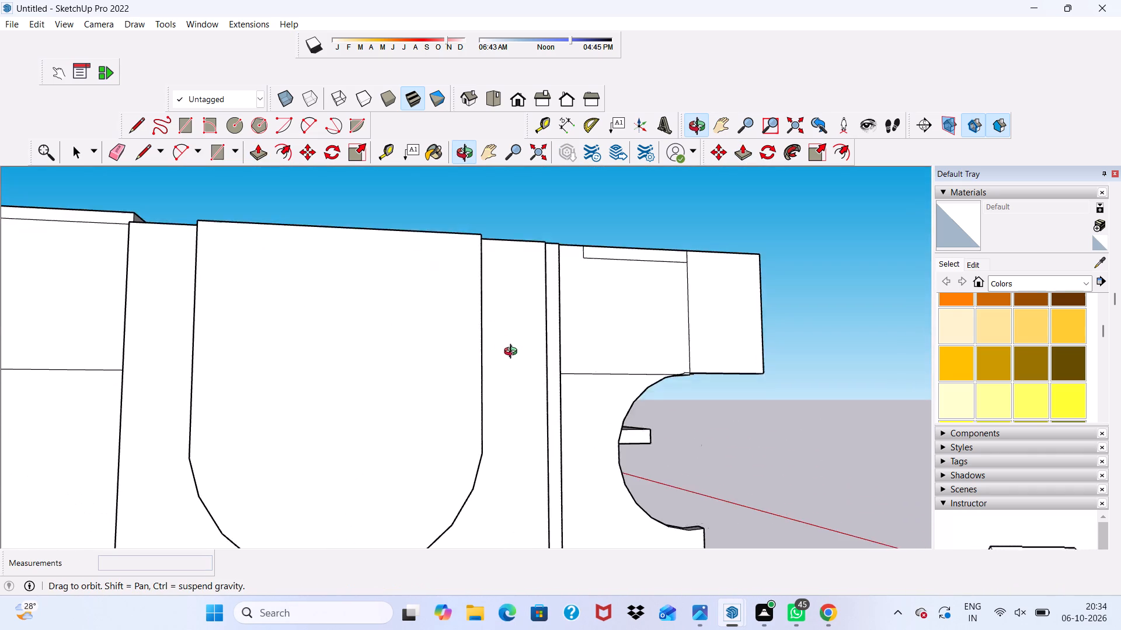
middle_click_drag(513, 353, 479, 395)
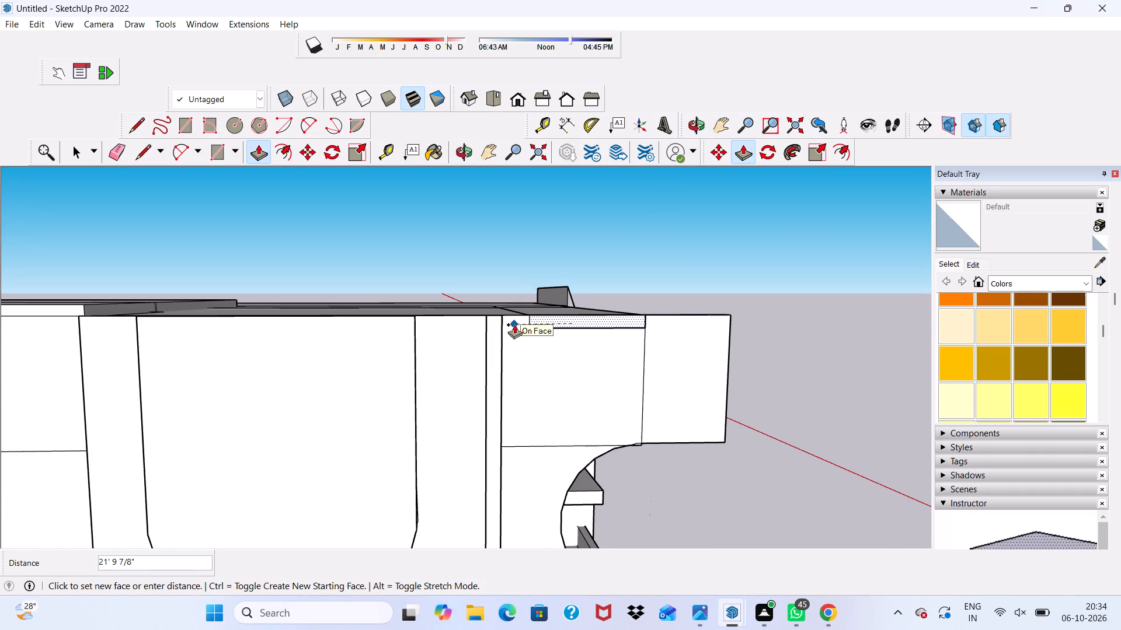
left_click(514, 324)
Push/Pull the narrow end face of the extended roof strip 8 11/16" flush with the outer face of the side wall.
scroll(533, 312, "up", 10)
scroll(535, 315, "down", 1)
scroll(536, 319, "up", 3)
left_click(541, 341)
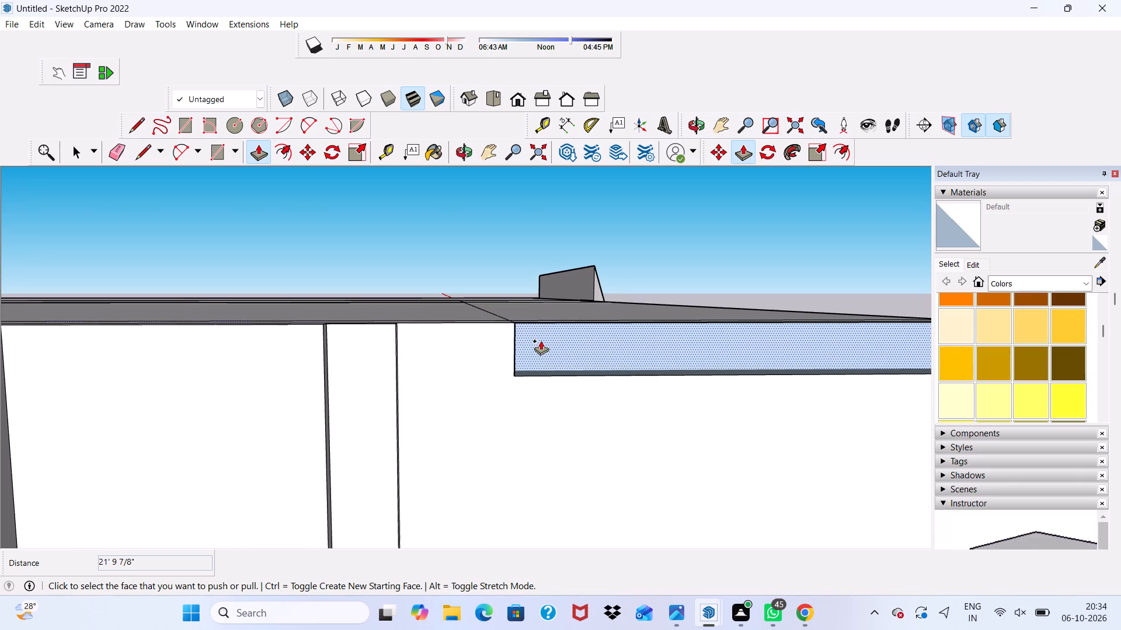
left_click(521, 372)
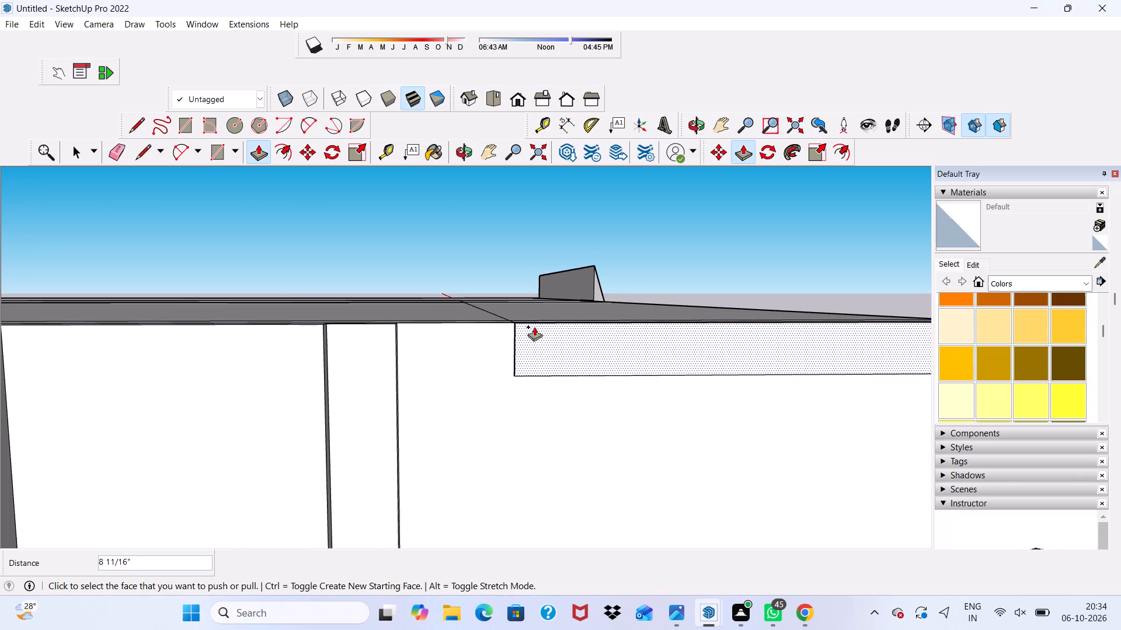
Push/Pull the slightly offset panel at the top of the side wall 5/16" flush with the adjacent wall face.
scroll(534, 327, "up", 1)
middle_click_drag(534, 327, 284, 439)
middle_click(284, 439)
scroll(469, 384, "up", 12)
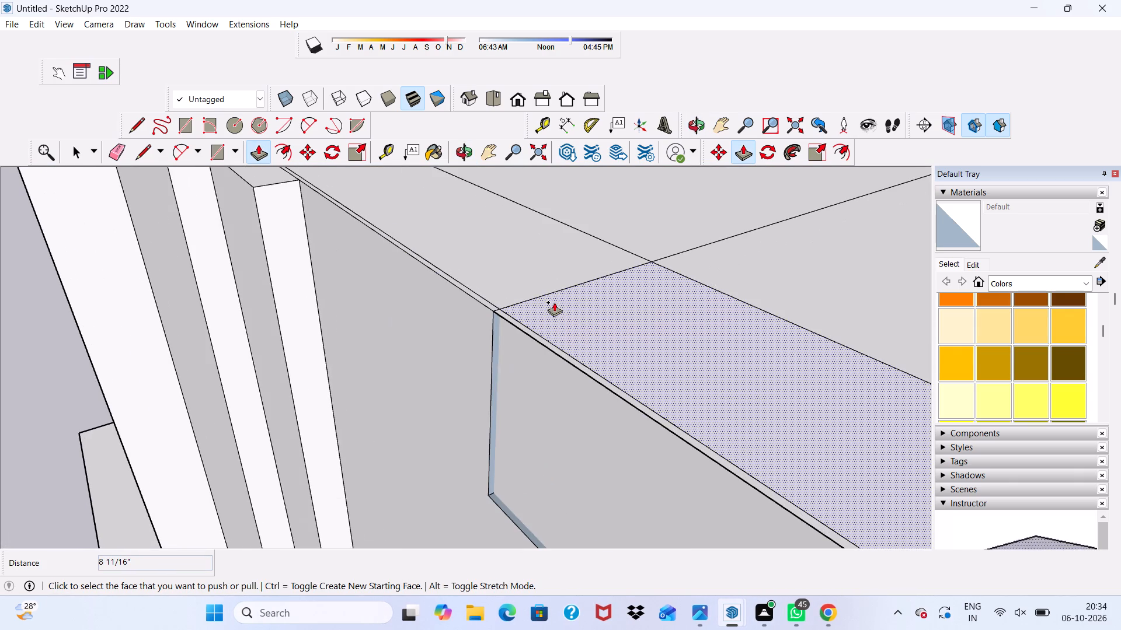
left_click(506, 362)
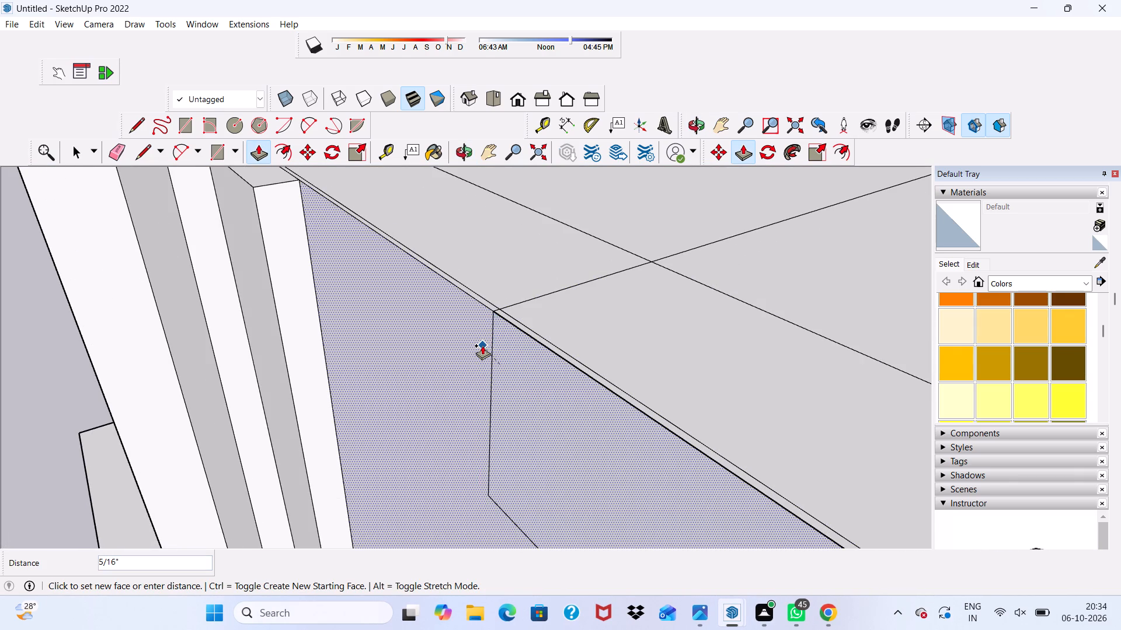
left_click(482, 345)
Examine the extended roof strip, its corners and the adjoining raised roof edge from several angles.
scroll(482, 345, "down", 1)
scroll(482, 345, "up", 1)
scroll(482, 345, "down", 1)
scroll(482, 345, "up", 1)
scroll(482, 345, "down", 7)
scroll(513, 297, "up", 4)
scroll(386, 230, "down", 13)
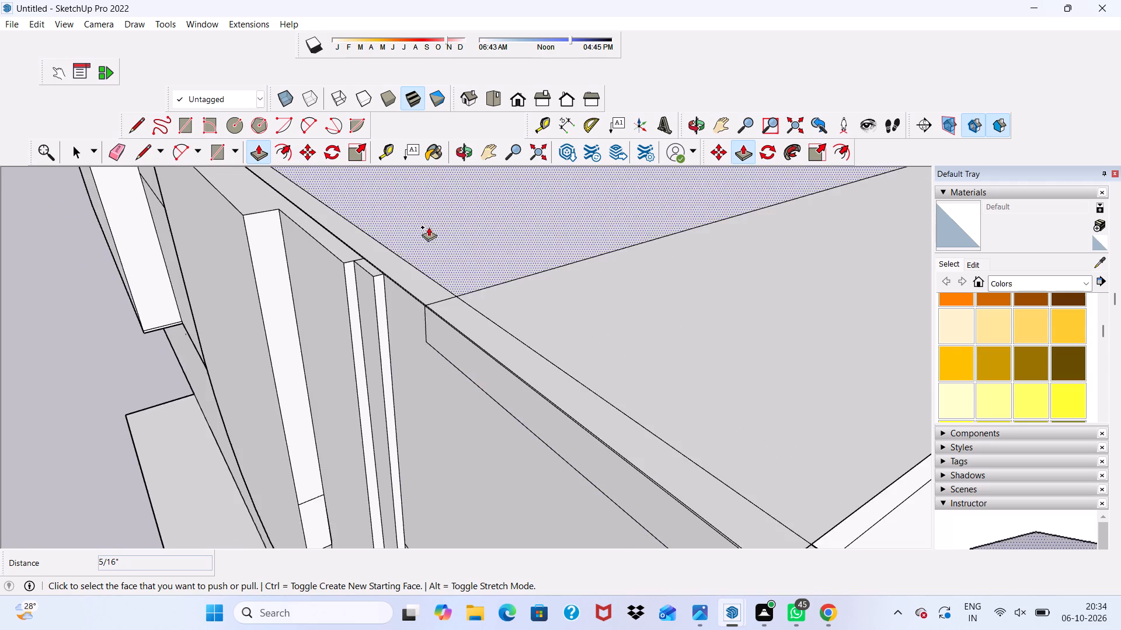
scroll(429, 227, "down", 12)
scroll(407, 306, "up", 1)
scroll(407, 307, "down", 2)
middle_click_drag(594, 327, 634, 353)
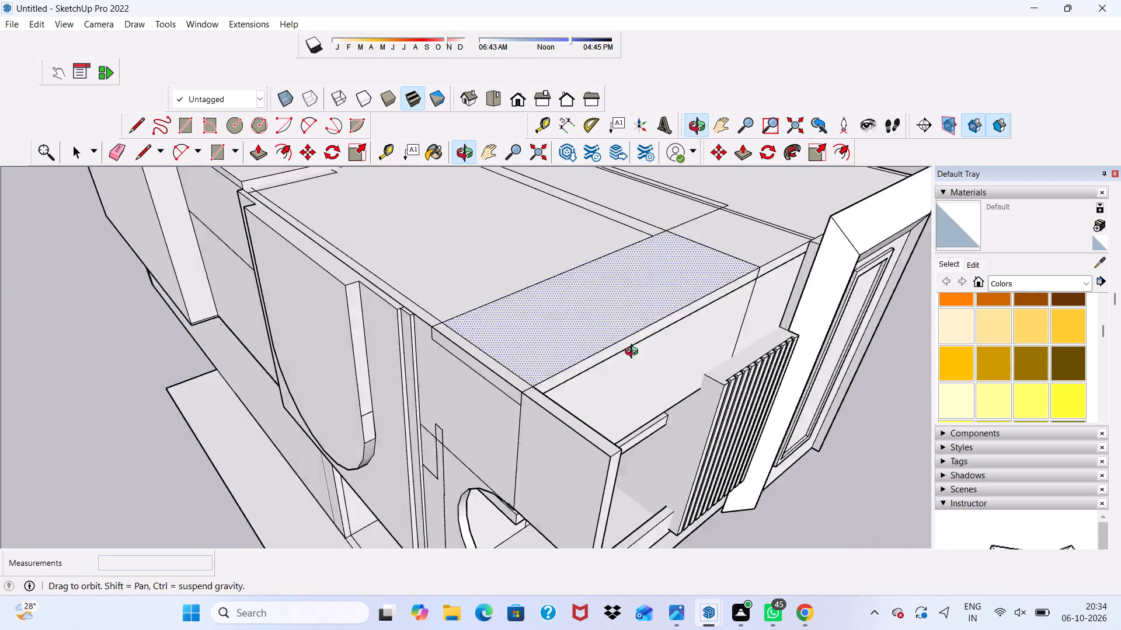
middle_click_drag(634, 353, 622, 285)
scroll(645, 312, "down", 1)
scroll(372, 205, "up", 5)
scroll(371, 205, "down", 5)
middle_click_drag(308, 198, 309, 198)
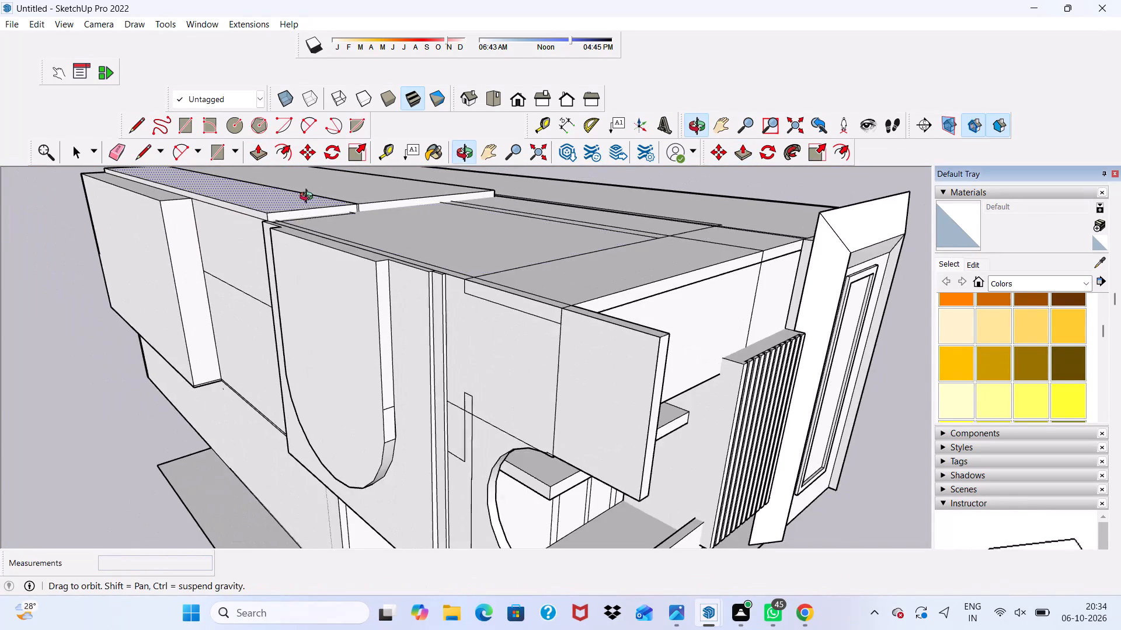
middle_click_drag(309, 198, 355, 300)
scroll(324, 259, "up", 5)
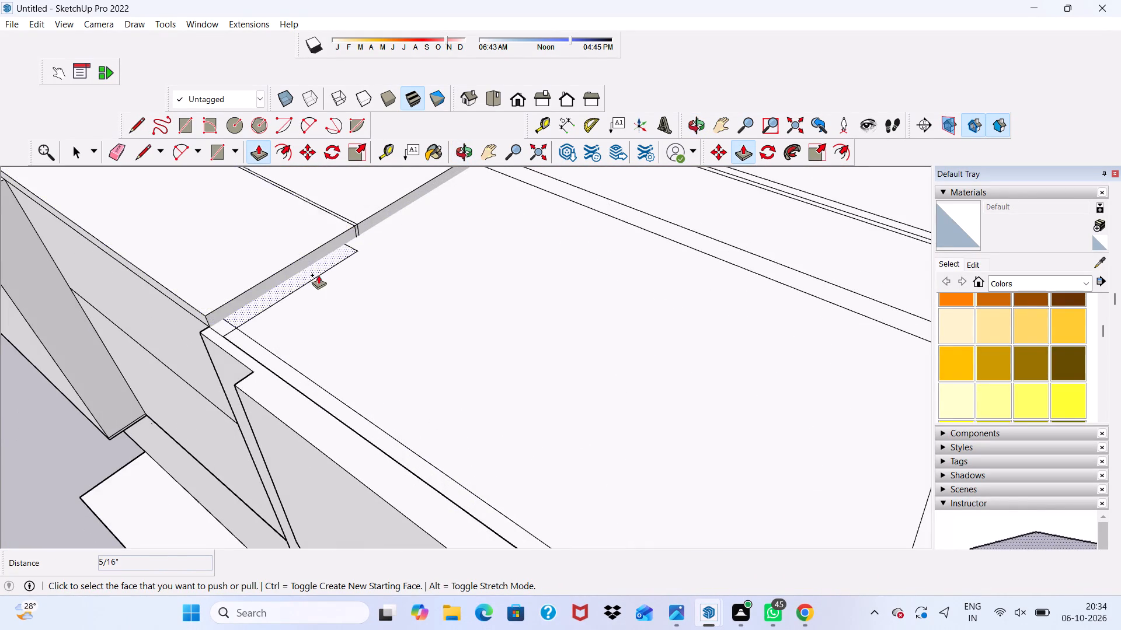
scroll(318, 275, "down", 11)
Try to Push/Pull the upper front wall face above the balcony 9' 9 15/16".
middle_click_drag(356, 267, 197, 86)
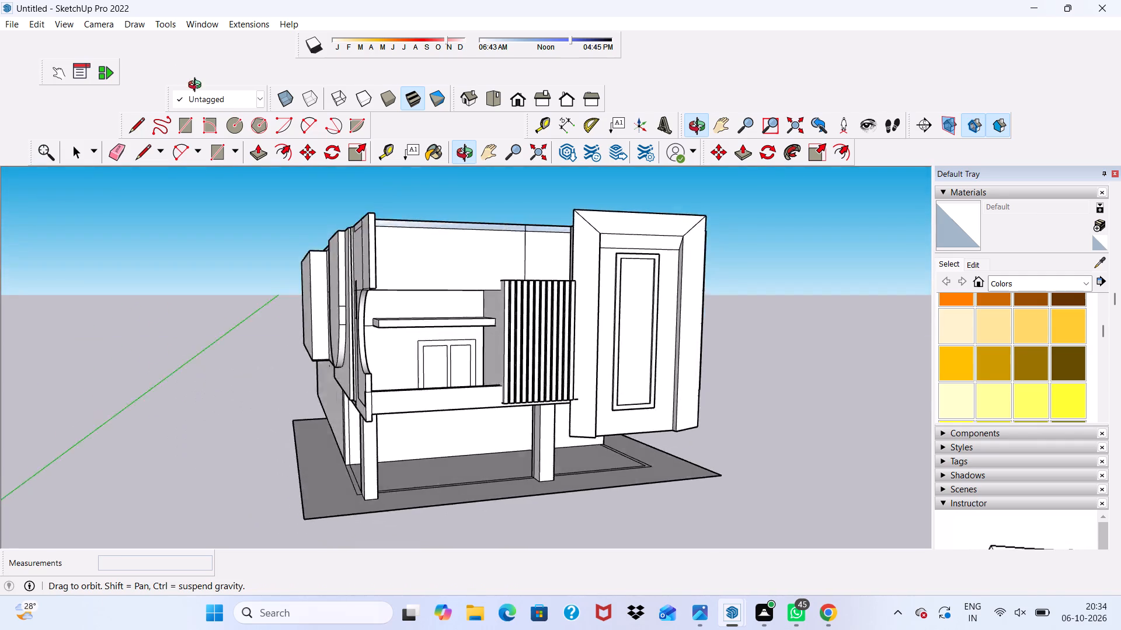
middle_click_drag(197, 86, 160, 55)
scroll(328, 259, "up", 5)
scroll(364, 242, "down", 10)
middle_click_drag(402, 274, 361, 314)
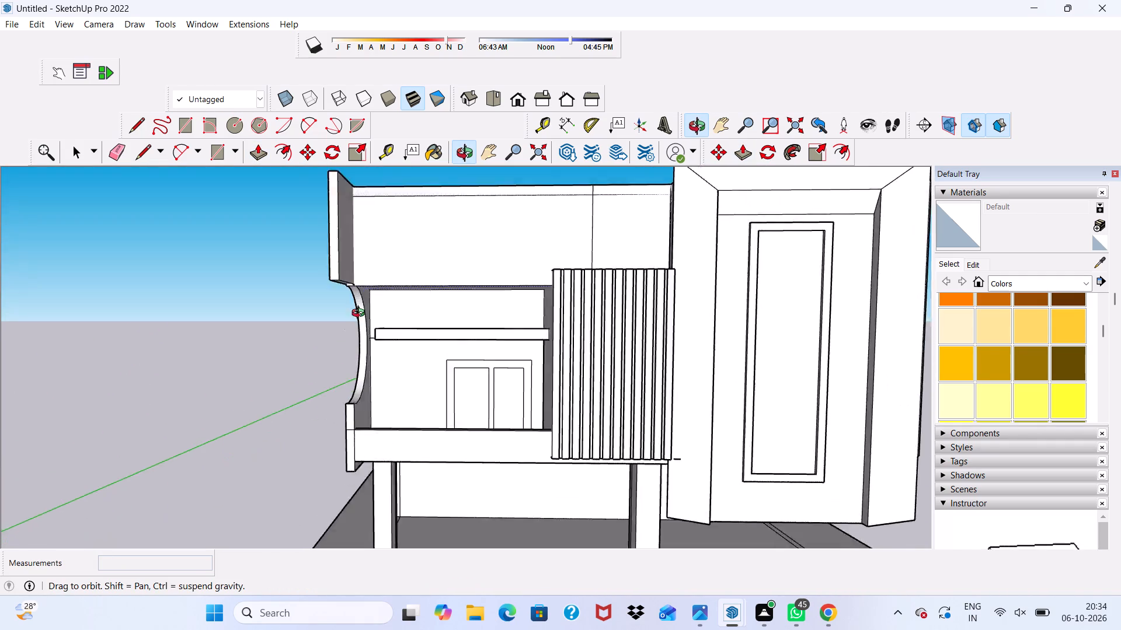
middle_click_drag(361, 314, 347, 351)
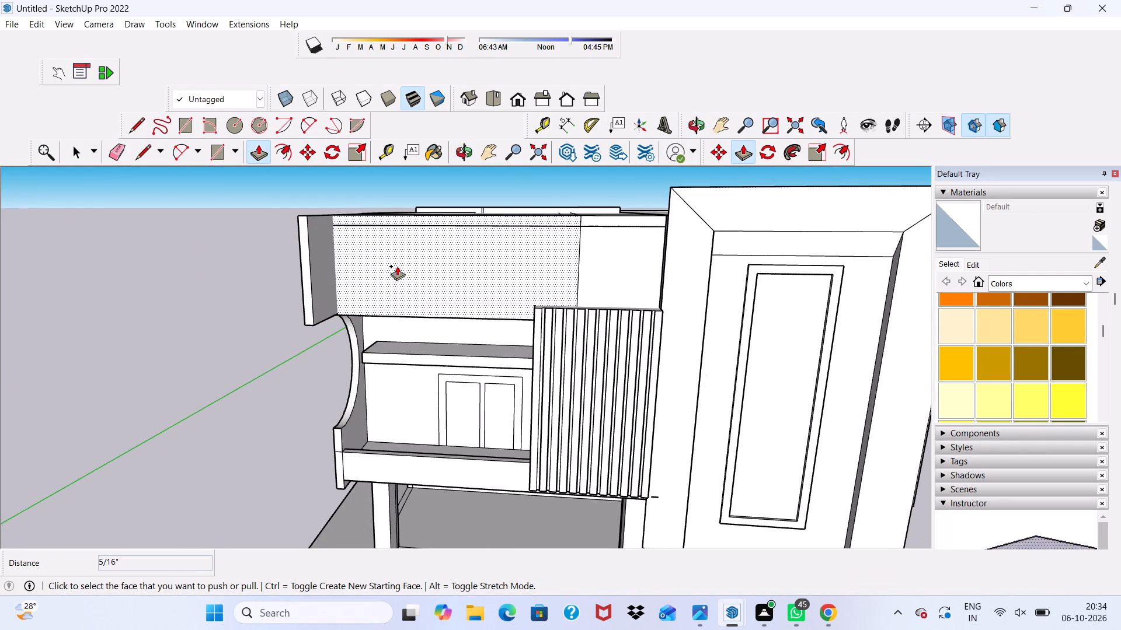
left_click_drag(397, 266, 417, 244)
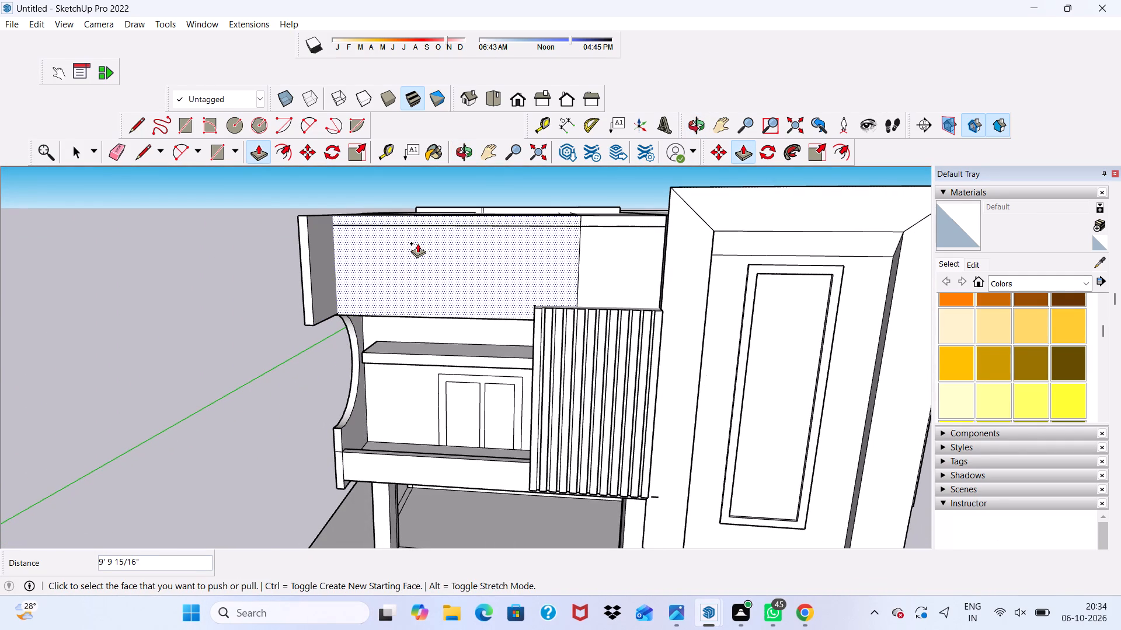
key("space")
Push/Pull the upper front wall face above the balcony inward to open a recess beneath the roof slab.
scroll(462, 272, "down", 3)
middle_click_drag(450, 272, 443, 358)
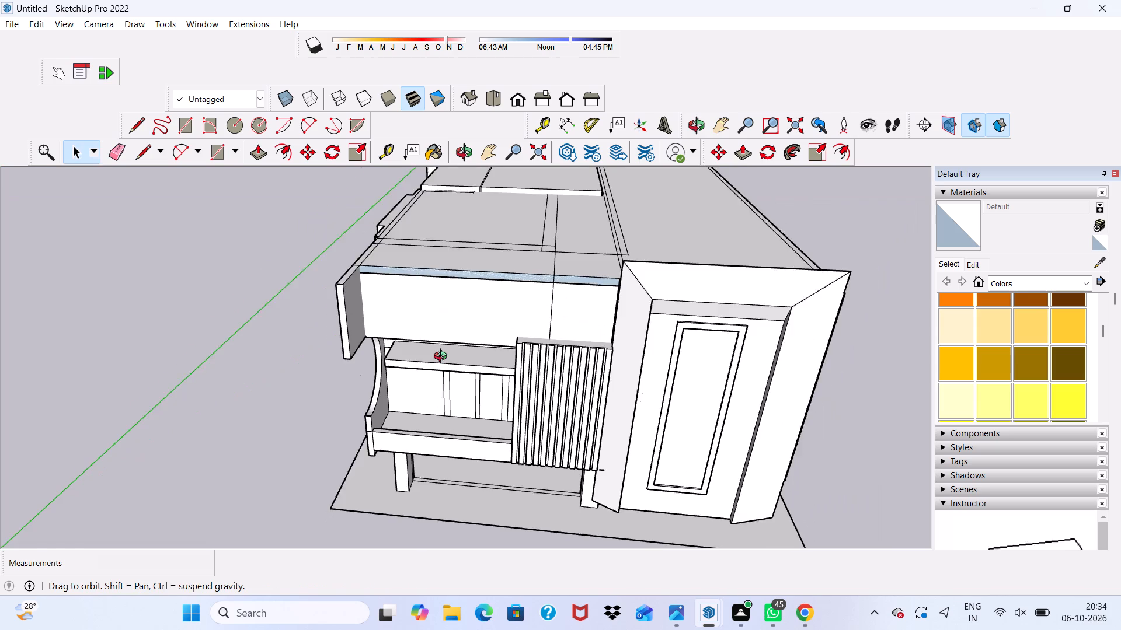
middle_click_drag(443, 358, 439, 372)
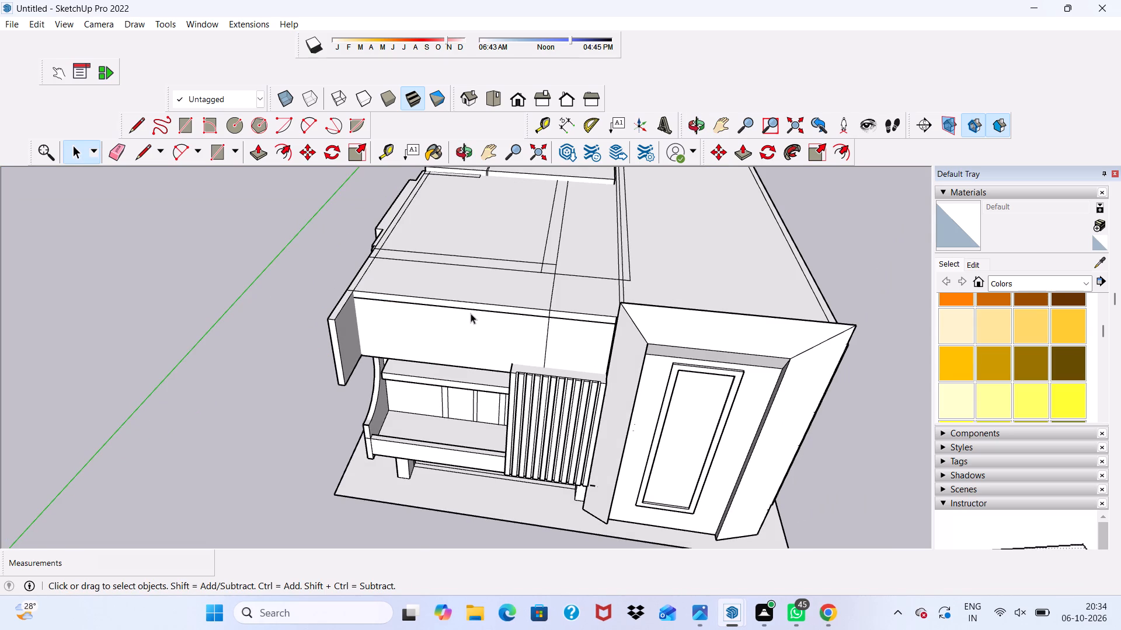
scroll(471, 313, "down", 6)
middle_click_drag(471, 316, 534, 131)
scroll(502, 215, "up", 6)
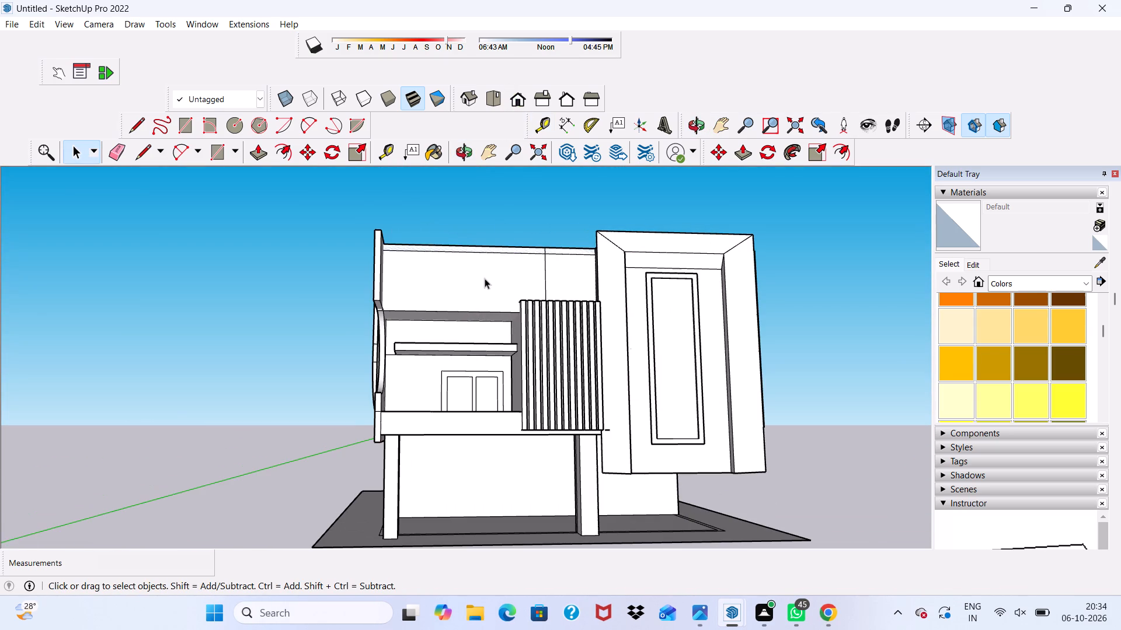
left_click(478, 282)
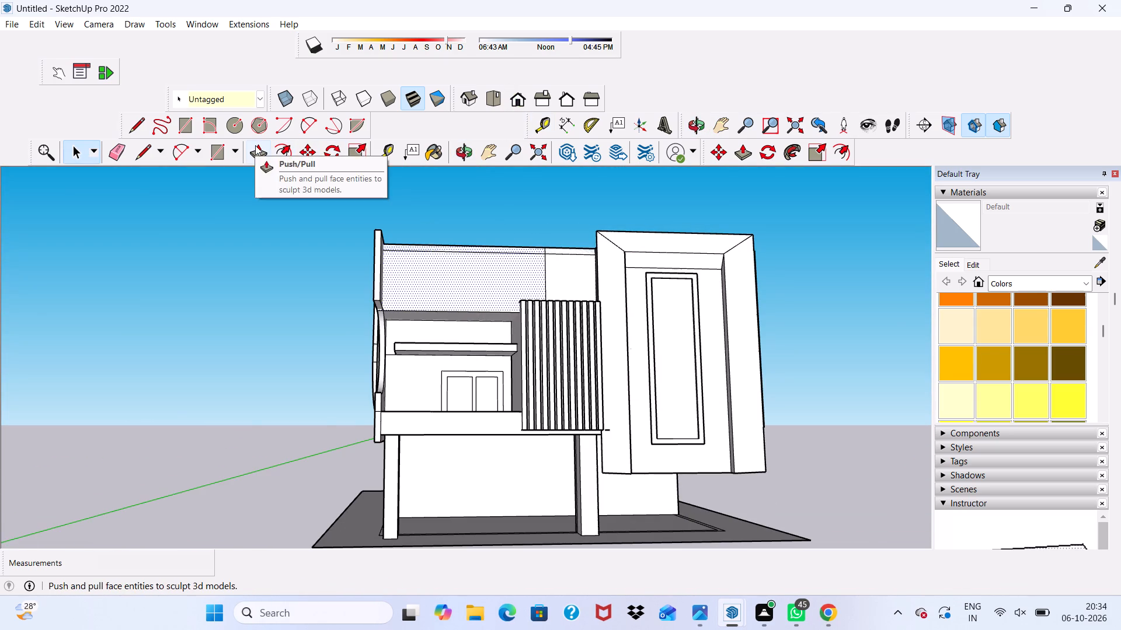
left_click(255, 145)
left_click_drag(431, 267, 409, 271)
Erase the leftover front edge at the bottom of the recess and the horizontal line on the wall behind the balcony.
scroll(408, 271, "up", 6)
scroll(409, 270, "down", 5)
middle_click_drag(419, 269, 367, 384)
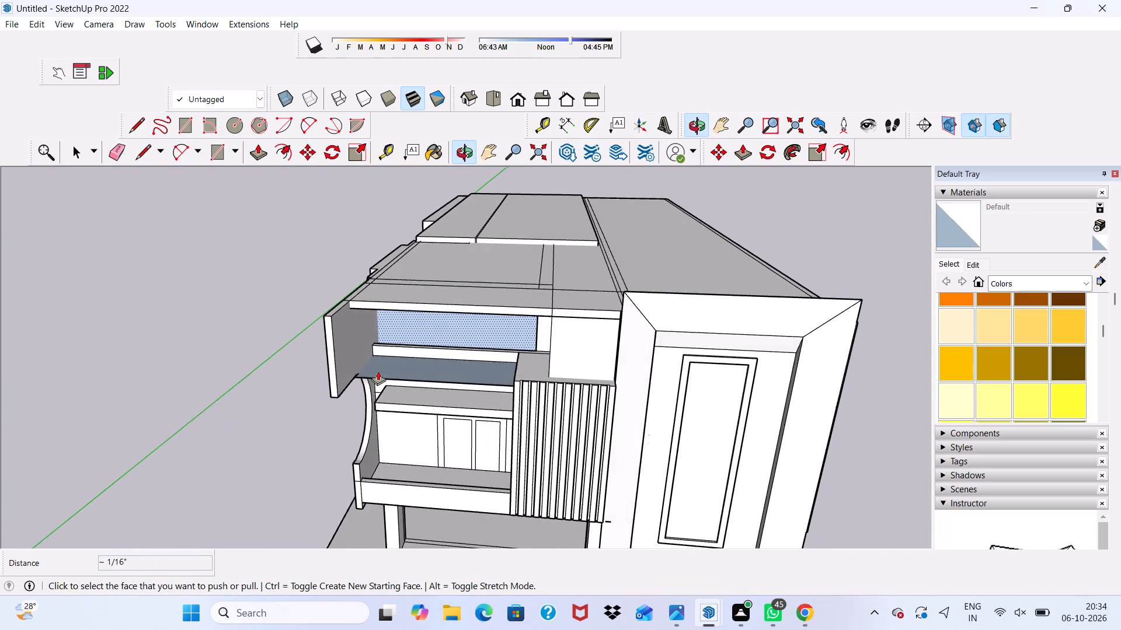
scroll(396, 310, "up", 5)
scroll(467, 290, "up", 4)
scroll(469, 290, "down", 5)
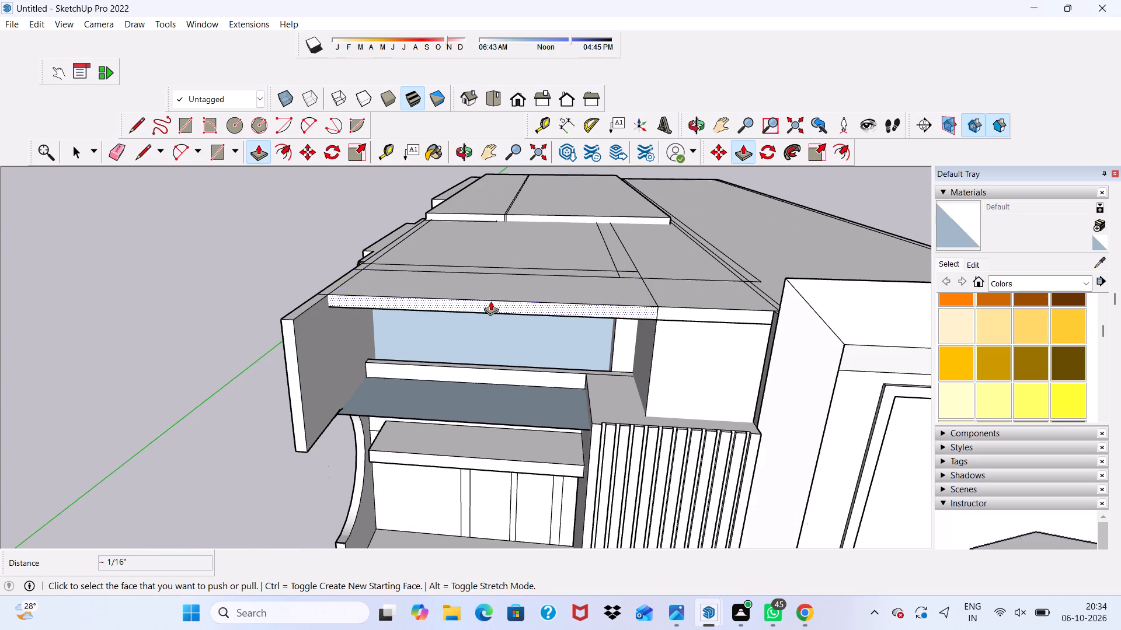
middle_click_drag(490, 301, 516, 164)
scroll(494, 330, "up", 2)
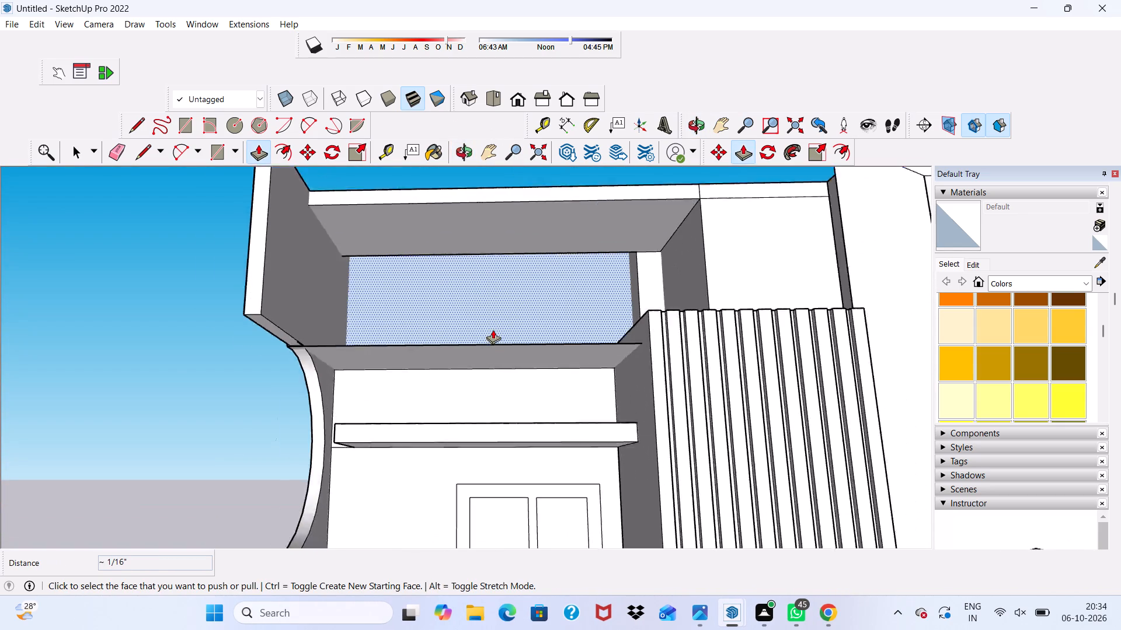
scroll(493, 330, "up", 3)
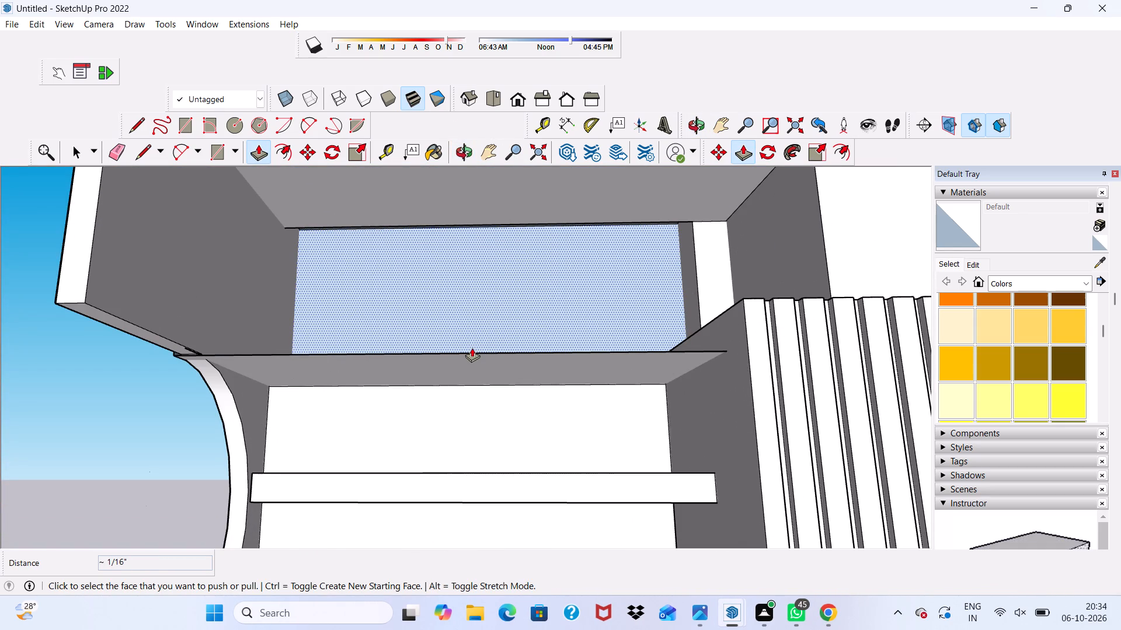
scroll(472, 348, "down", 4)
middle_click_drag(472, 348, 462, 369)
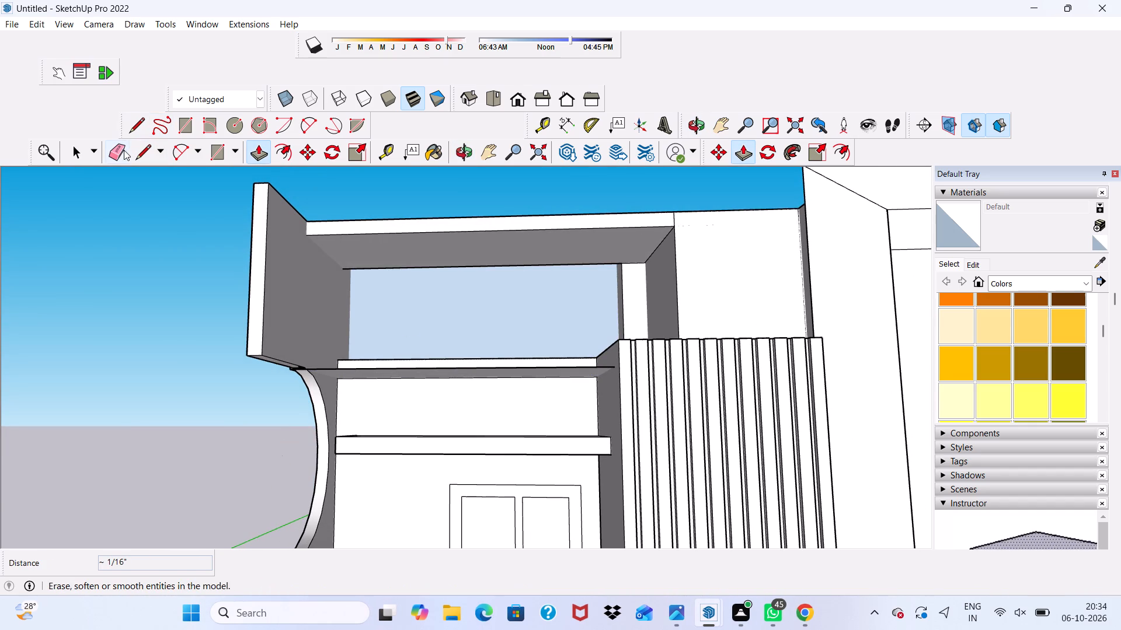
left_click(113, 152)
left_click(410, 369)
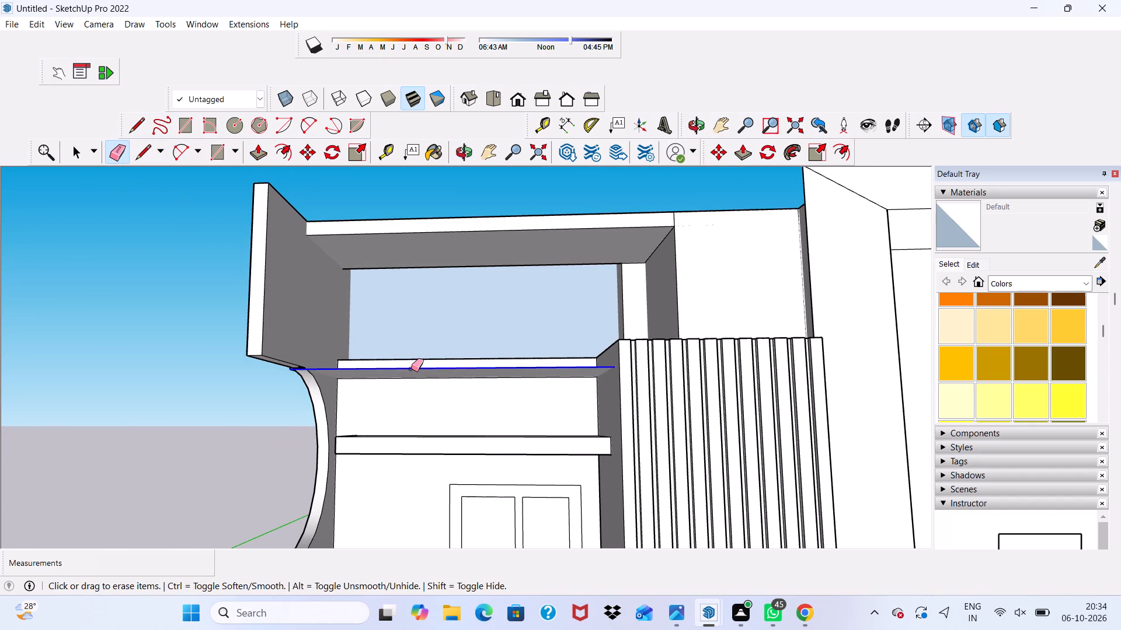
scroll(404, 370, "down", 1)
scroll(403, 370, "up", 5)
left_click(402, 385)
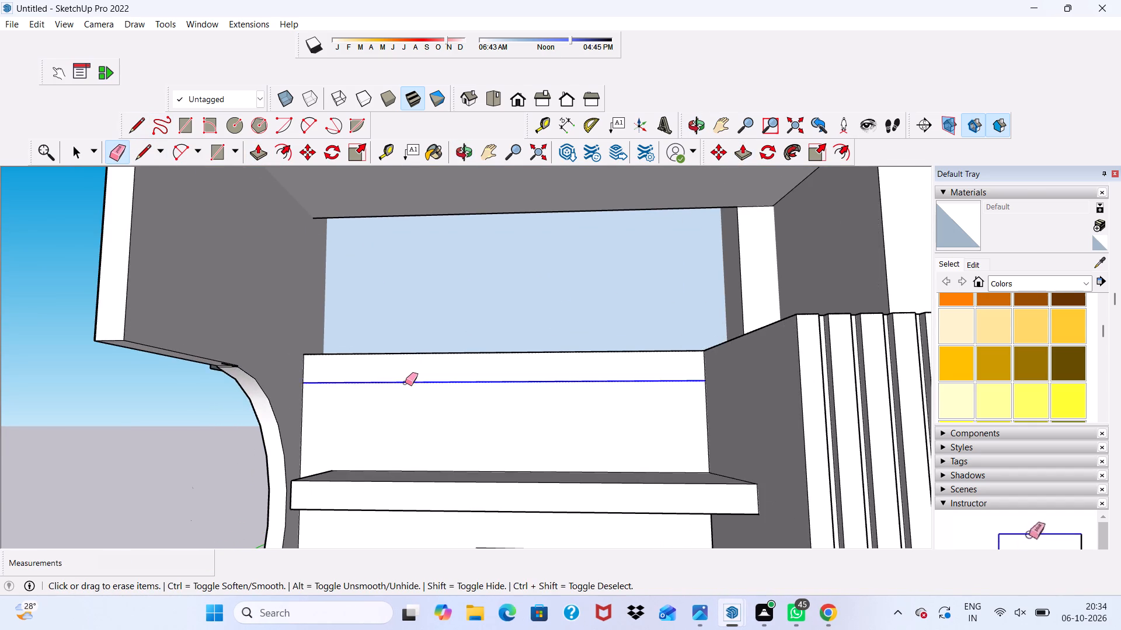
Push/Pull the reversed back face of the recess 1' 7 1/4" under the roof slab.
scroll(369, 383, "down", 12)
middle_click_drag(371, 376, 494, 450)
scroll(464, 370, "up", 5)
scroll(388, 358, "up", 3)
key("space")
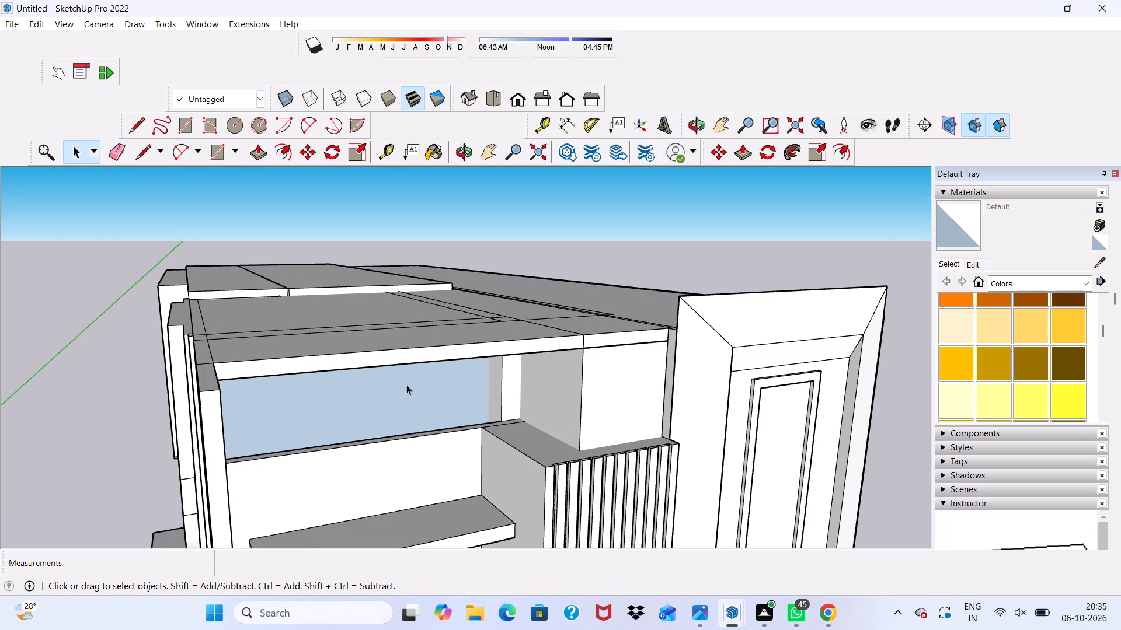
left_click(401, 394)
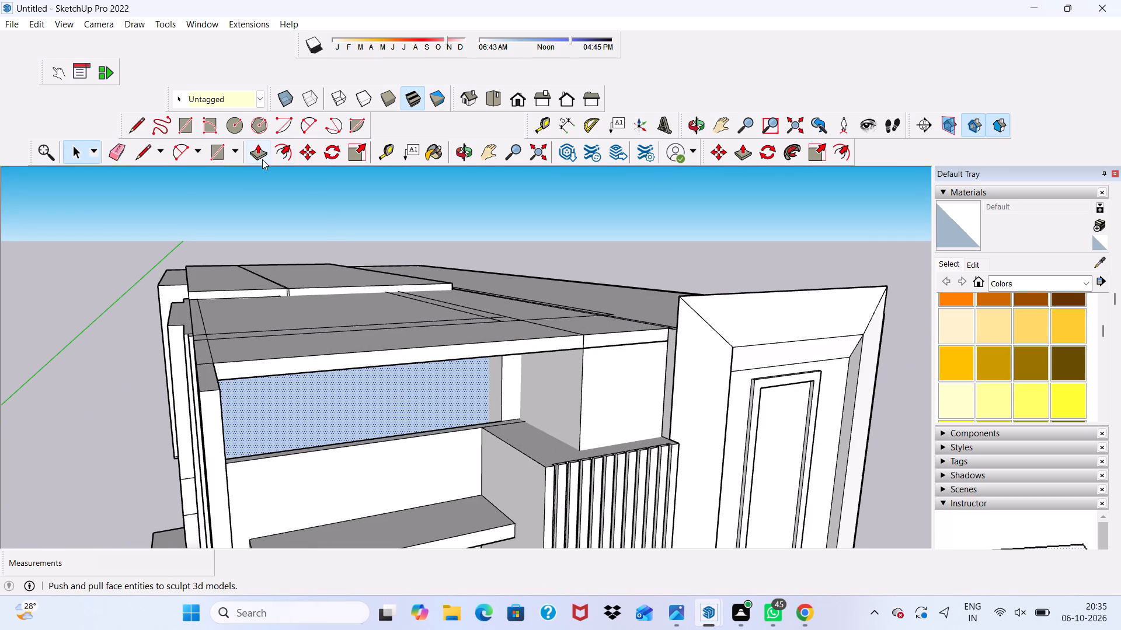
left_click(263, 158)
left_click(328, 381)
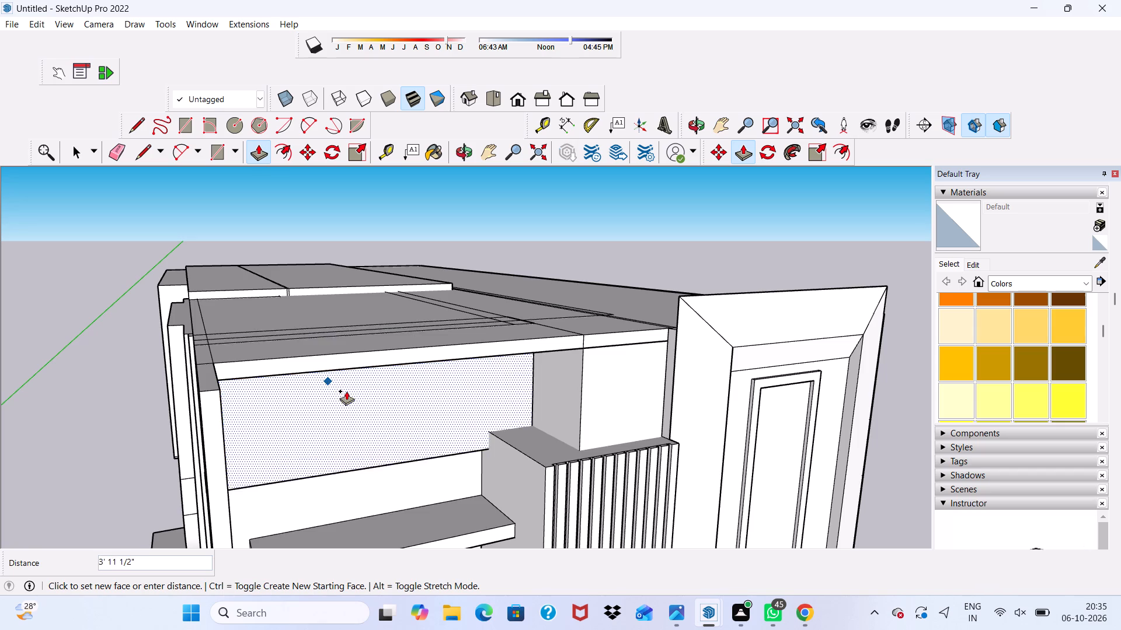
scroll(305, 385, "down", 9)
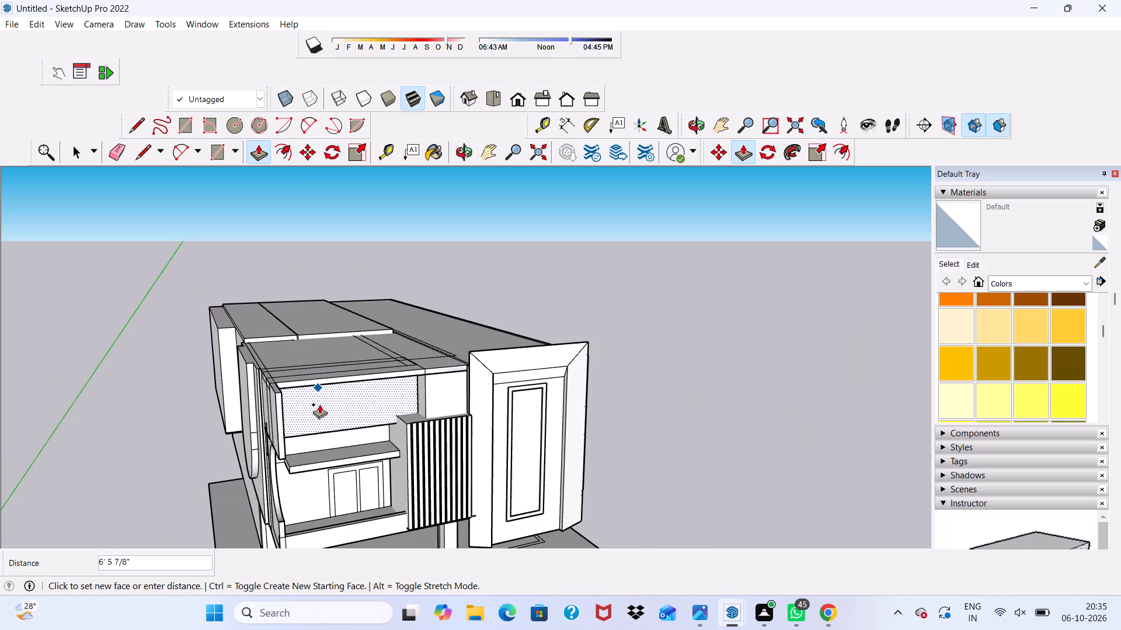
left_click(317, 393)
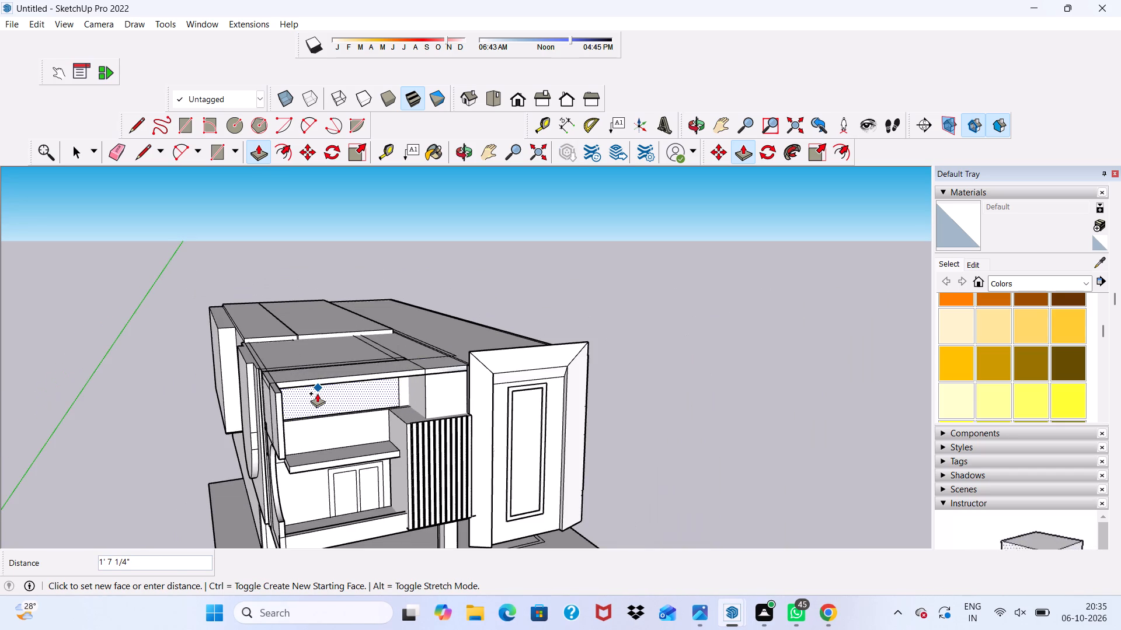
Push/Pull the recessed back wall face another 1' 1/4" flush with the narrow wall strip beside it.
middle_click_drag(335, 397, 340, 349)
scroll(340, 349, "up", 12)
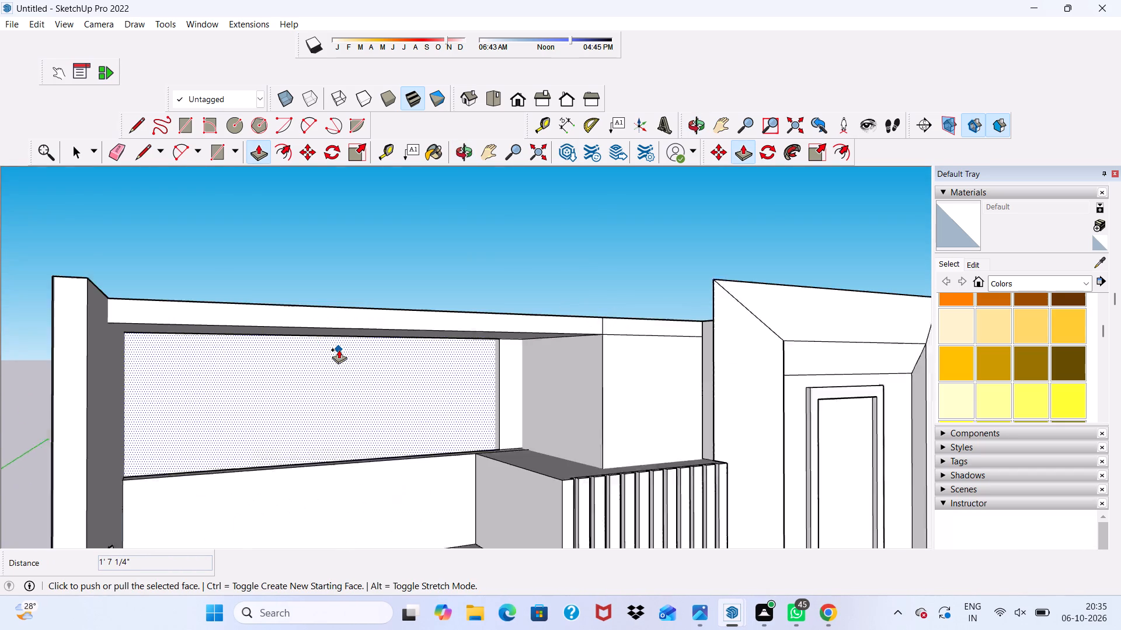
scroll(538, 407, "up", 2)
scroll(463, 346, "up", 4)
left_click(499, 368)
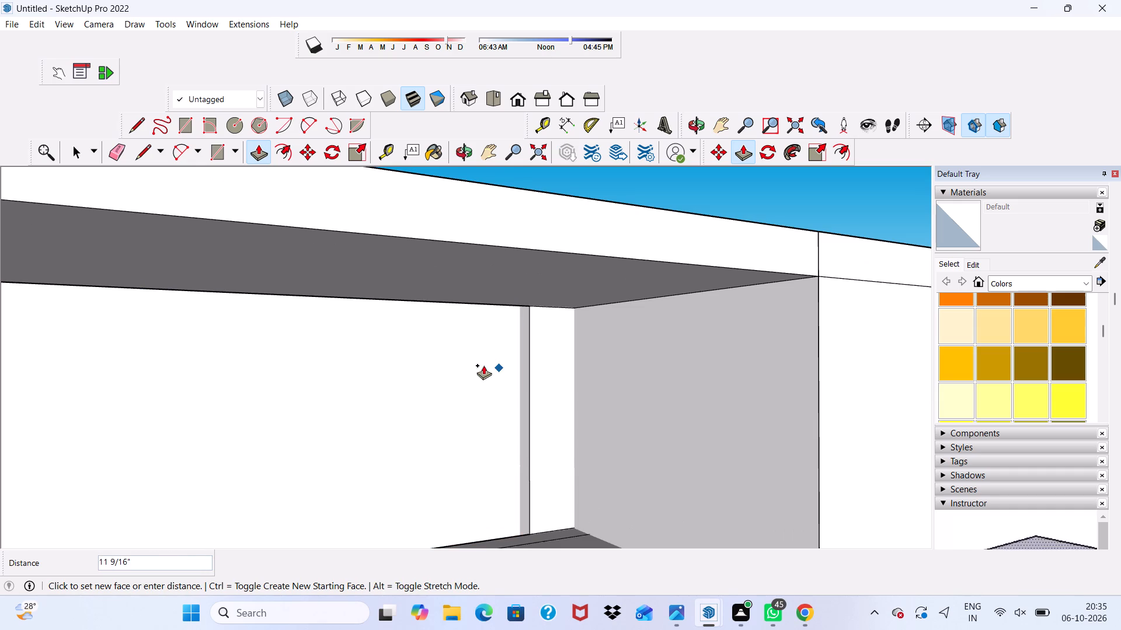
scroll(477, 362, "up", 5)
scroll(477, 362, "down", 10)
middle_click_drag(476, 363, 467, 398)
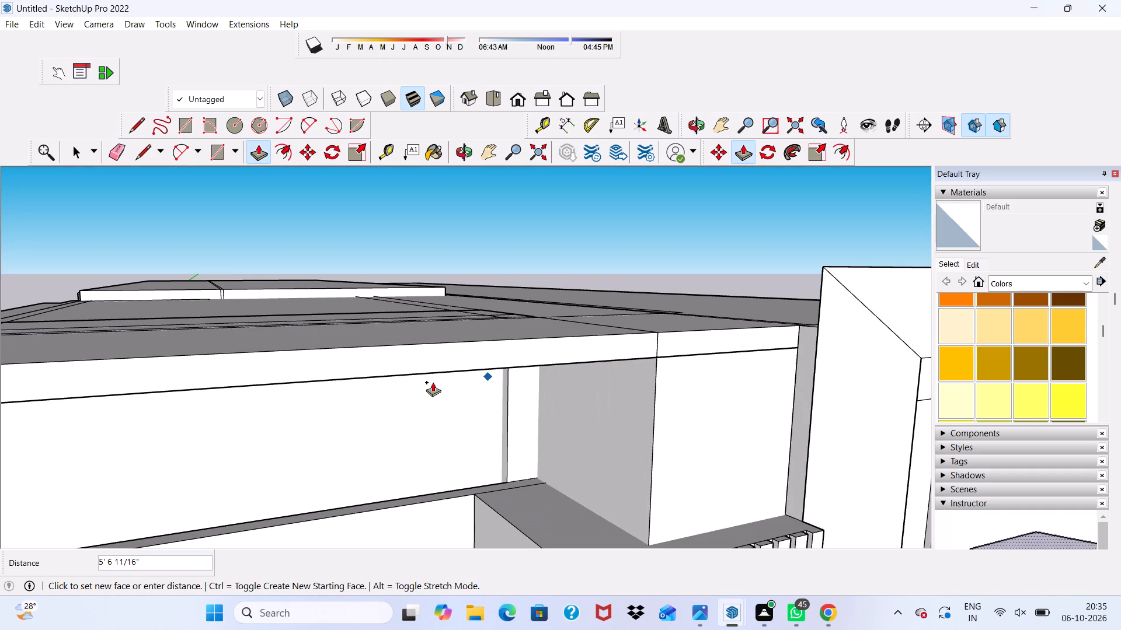
left_click(459, 443)
Push/Pull the front edge face of the roof slab above the recessed wall 6' 1 1/16".
scroll(413, 409, "down", 6)
scroll(373, 299, "up", 1)
scroll(377, 306, "down", 5)
middle_click_drag(617, 406, 523, 176)
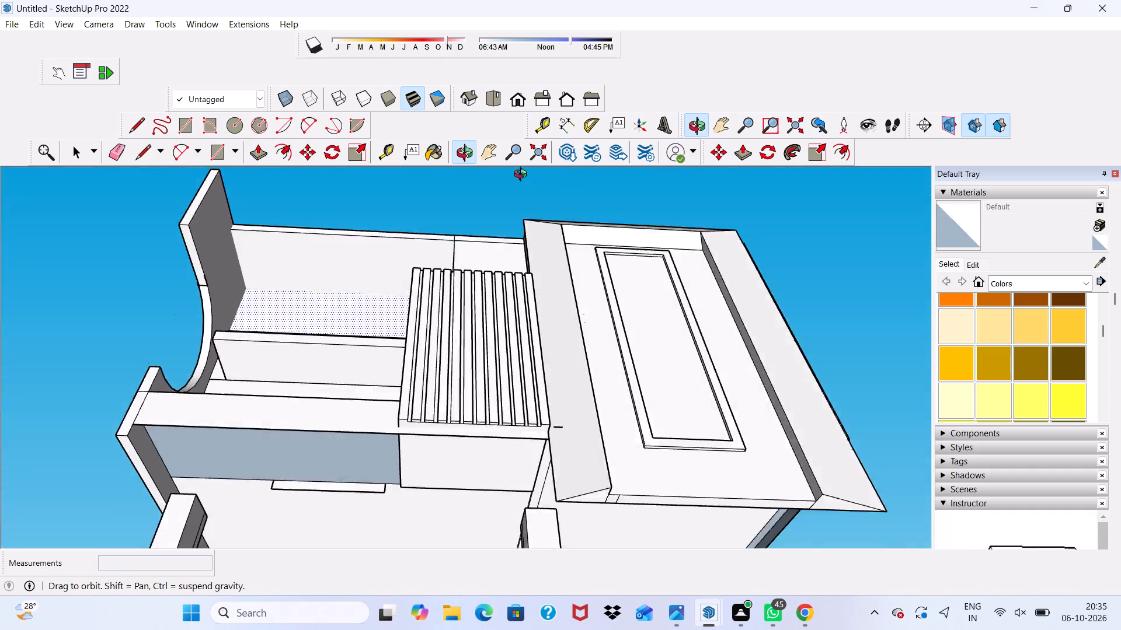
middle_click_drag(523, 176, 475, 300)
scroll(323, 306, "up", 4)
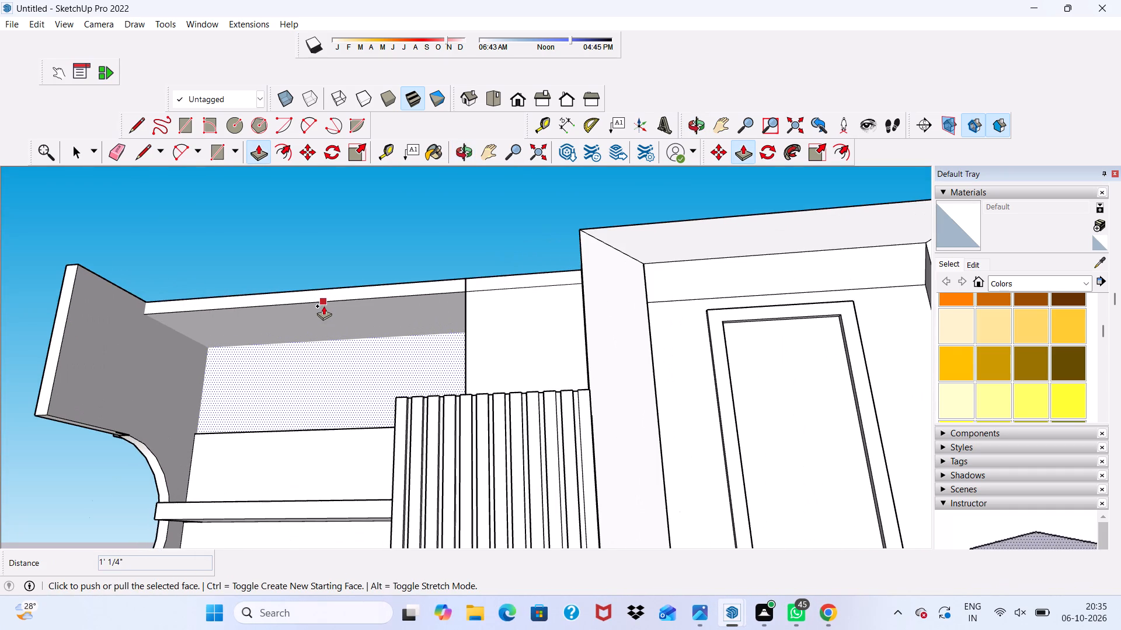
key("space")
scroll(248, 316, "up", 4)
scroll(273, 312, "down", 6)
middle_click_drag(276, 309, 299, 466)
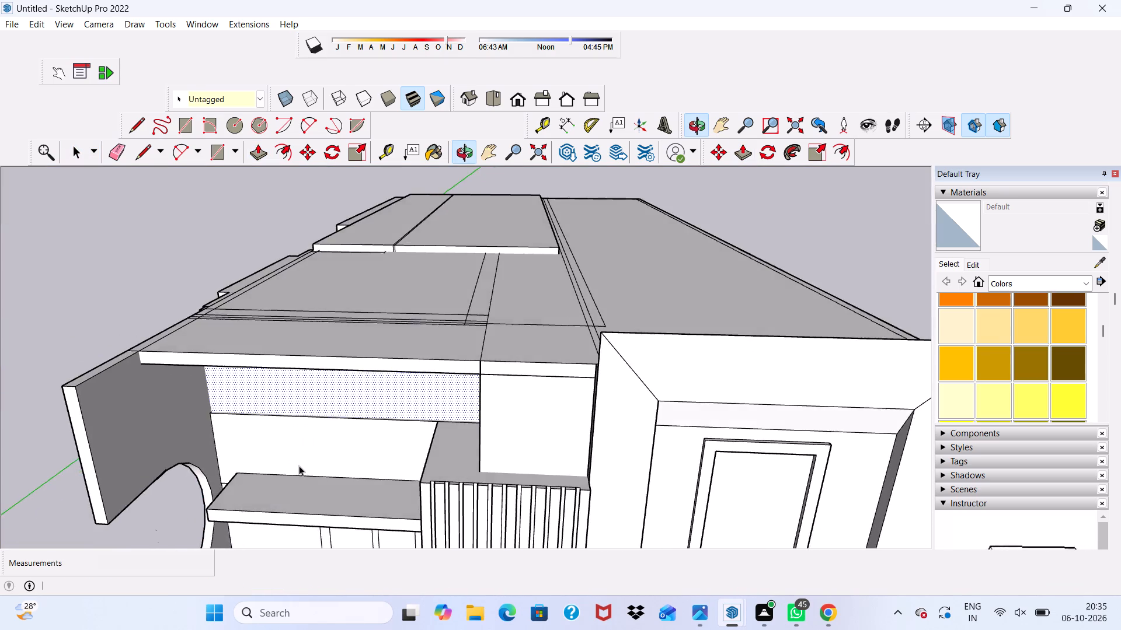
scroll(280, 396, "up", 4)
left_click(293, 339)
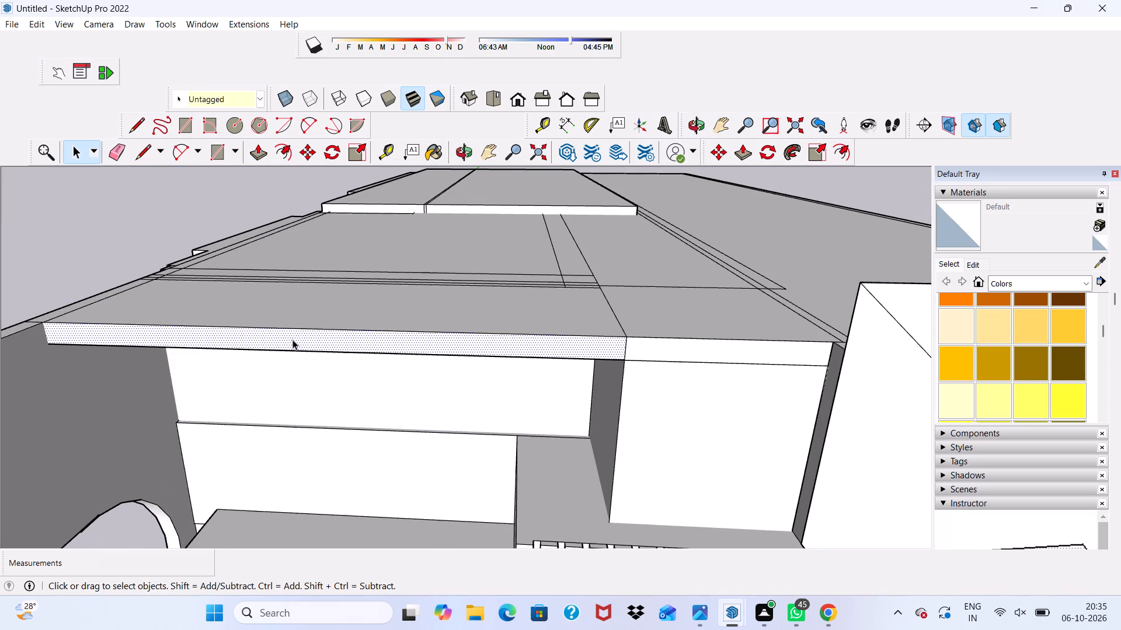
left_click(260, 148)
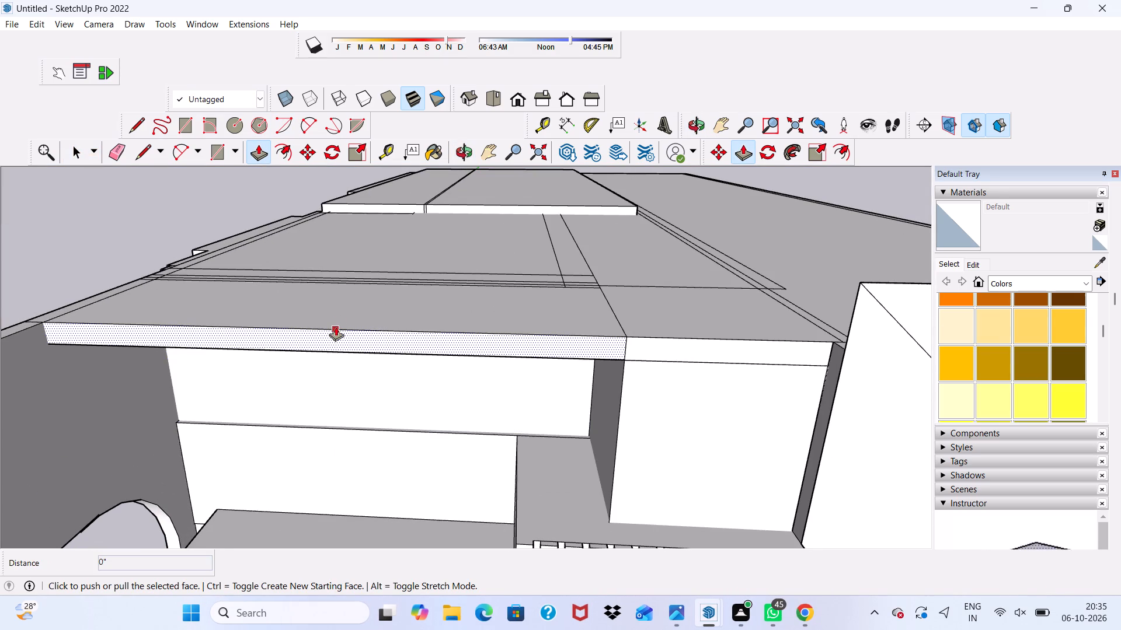
left_click_drag(335, 328, 353, 263)
scroll(278, 317, "up", 3)
scroll(278, 317, "down", 1)
middle_click_drag(278, 317, 309, 211)
scroll(297, 219, "up", 6)
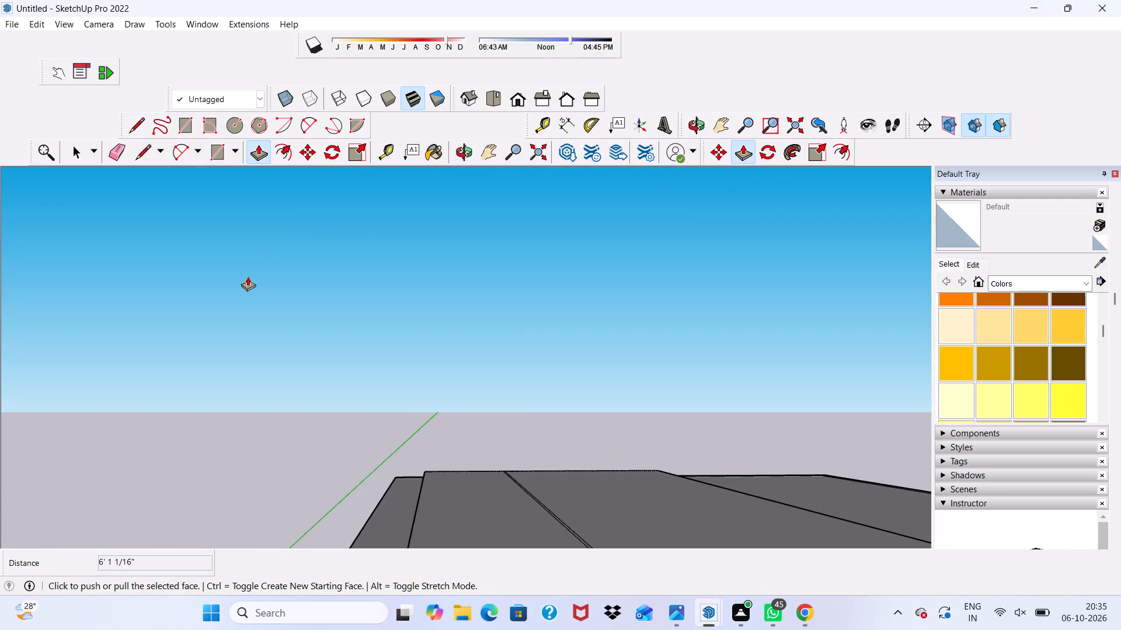
Push/Pull the front edge face of the roof slab back about 1' 1 5/16" above the recessed wall.
scroll(251, 268, "down", 6)
scroll(332, 243, "up", 2)
scroll(333, 263, "down", 2)
left_click_drag(306, 309, 294, 317)
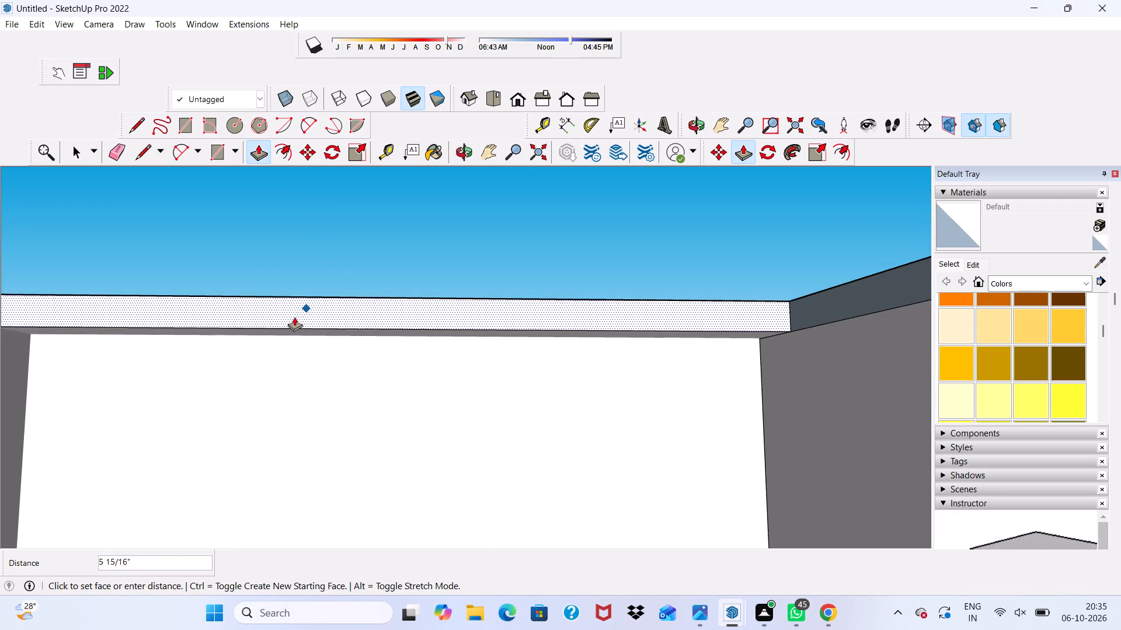
left_click_drag(294, 317, 265, 370)
scroll(265, 370, "down", 3)
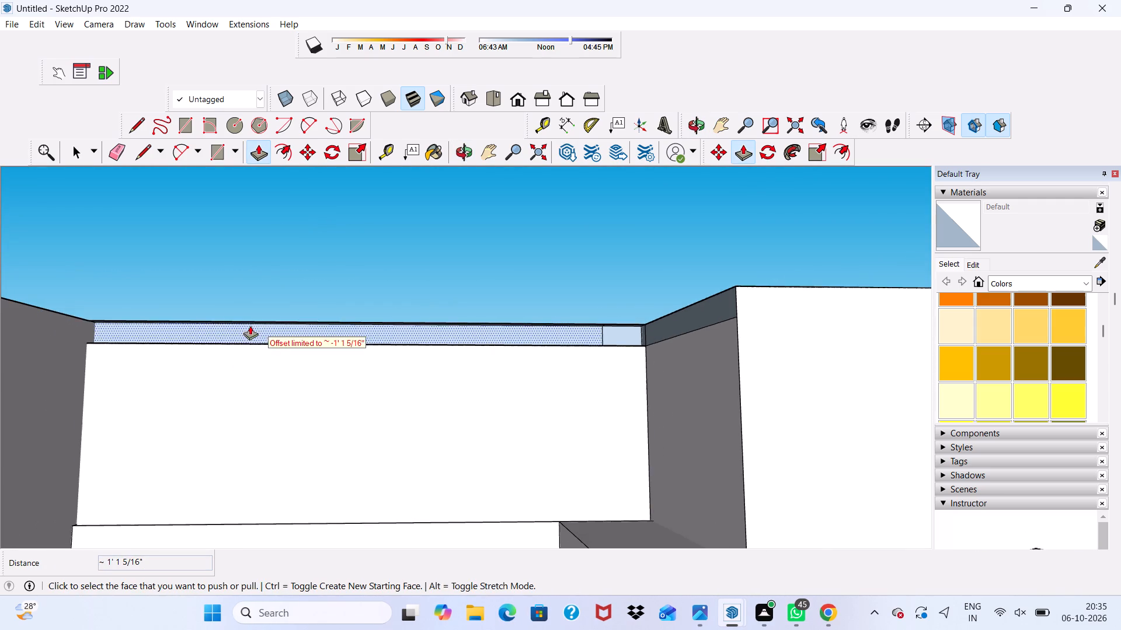
Push/Pull the long and short front edge faces of the roof slab about 5 9/16" flush with the wall below.
middle_click_drag(250, 325, 234, 388)
left_click(218, 332)
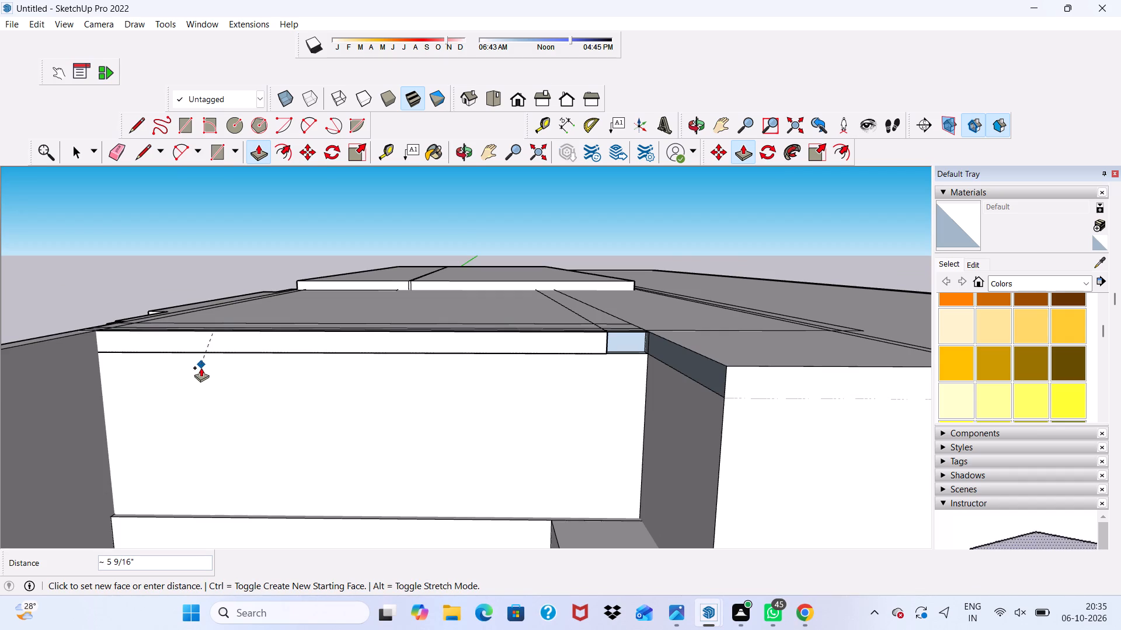
left_click(201, 367)
scroll(227, 353, "up", 6)
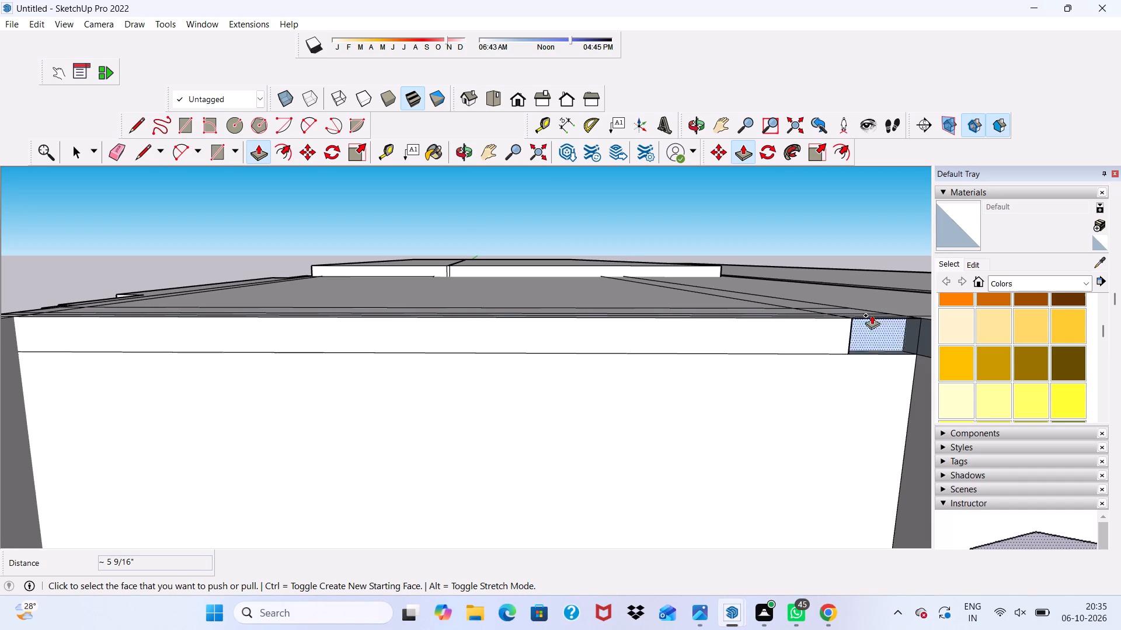
left_click(870, 332)
left_click(825, 382)
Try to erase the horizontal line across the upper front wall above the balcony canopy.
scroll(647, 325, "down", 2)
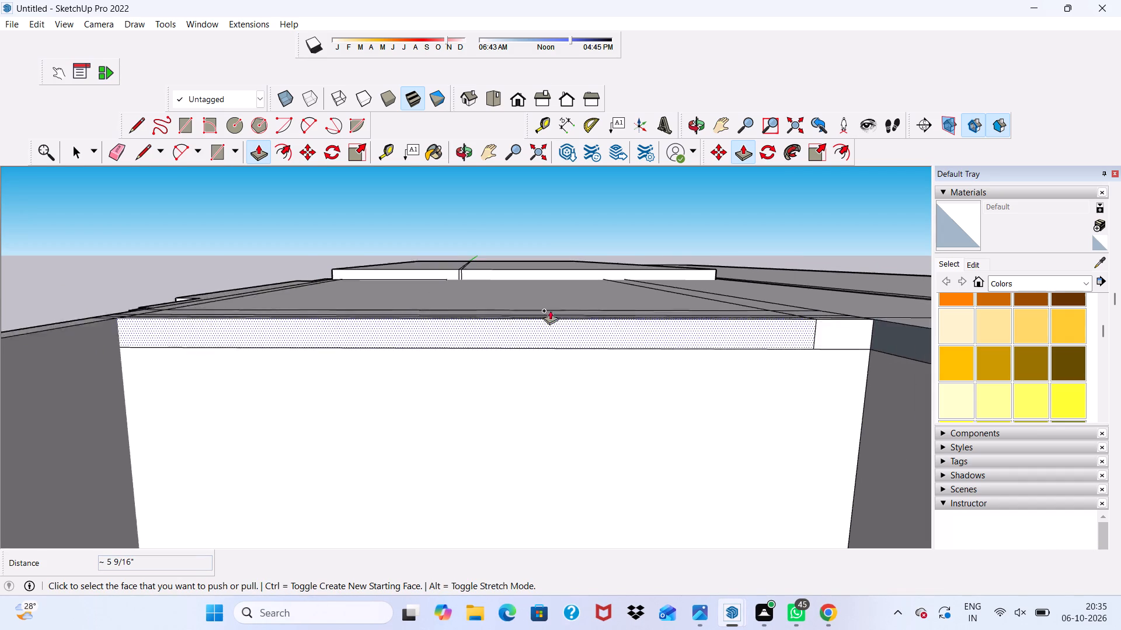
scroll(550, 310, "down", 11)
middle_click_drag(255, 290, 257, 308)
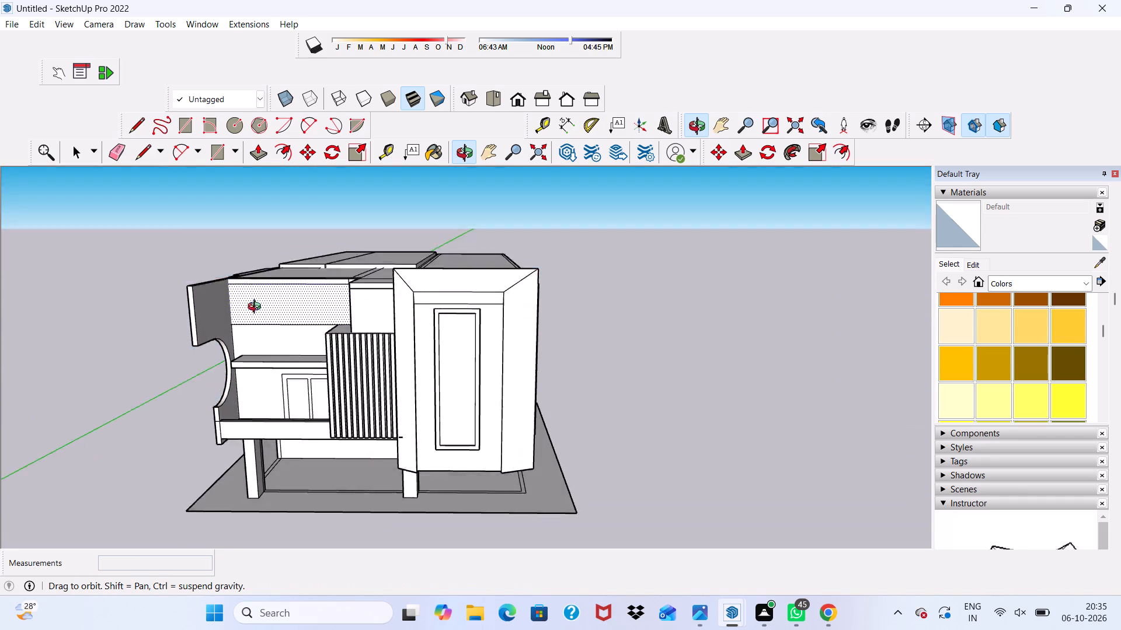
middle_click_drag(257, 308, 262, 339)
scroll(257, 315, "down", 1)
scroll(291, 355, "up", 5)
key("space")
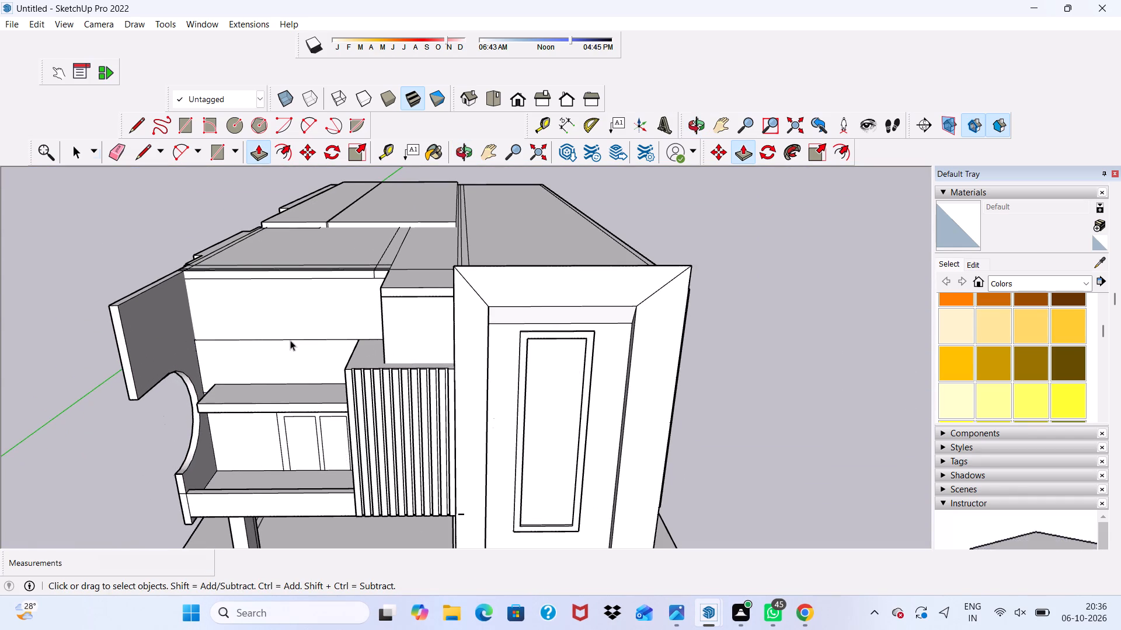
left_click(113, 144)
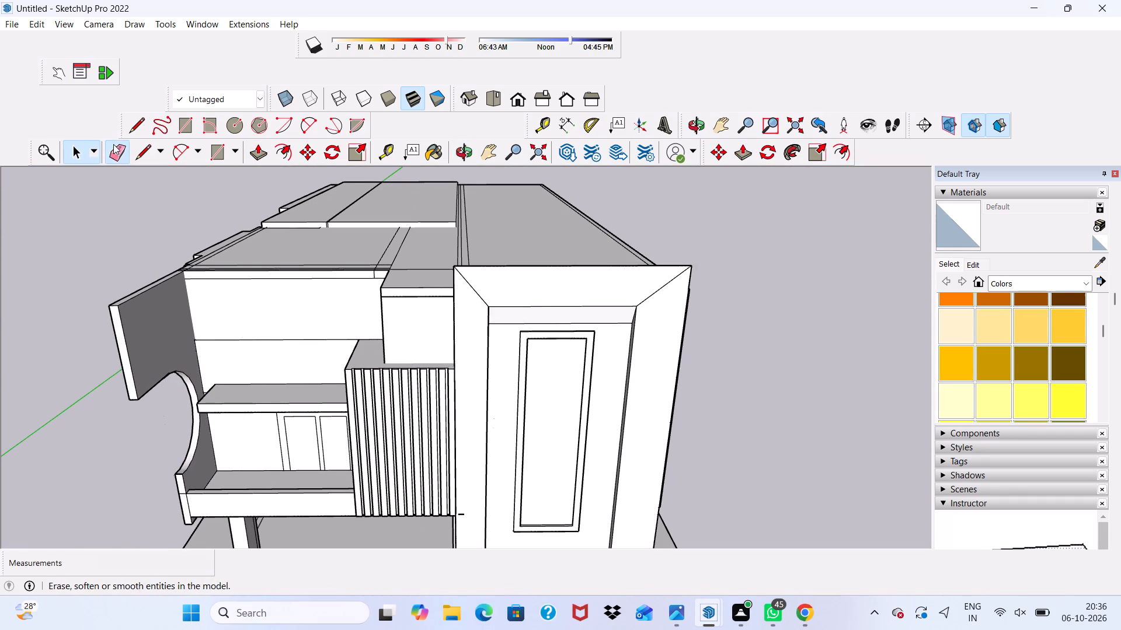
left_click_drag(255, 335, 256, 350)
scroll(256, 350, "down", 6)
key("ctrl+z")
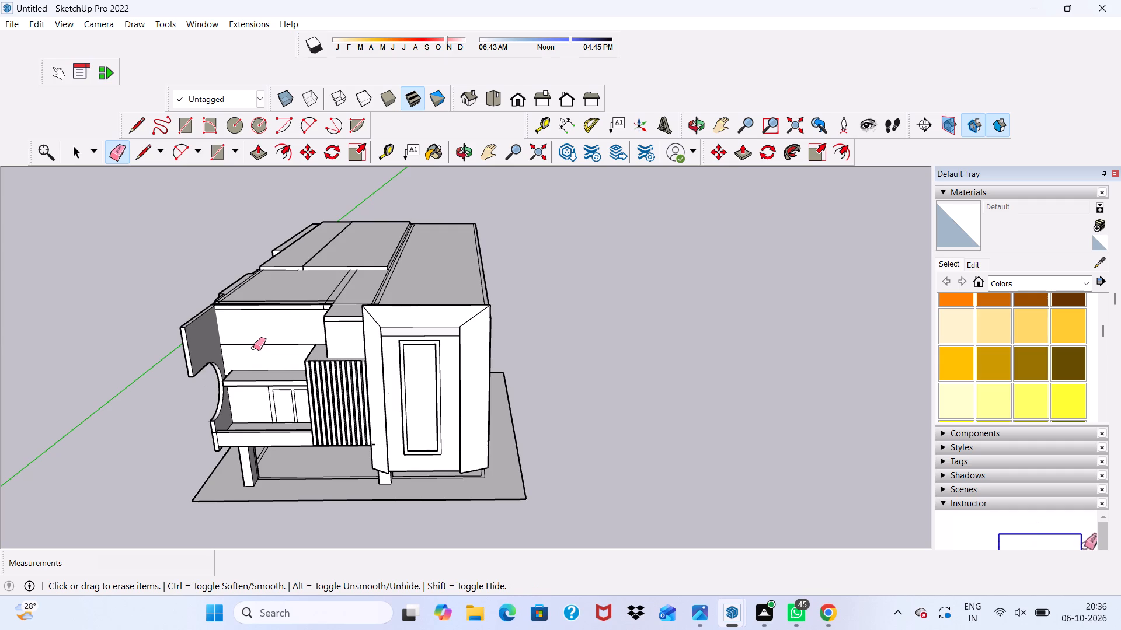
Push/Pull the upper wall face above the canopy about 3 7/16" flush with the lower wall face.
scroll(253, 348, "up", 13)
middle_click_drag(252, 353, 274, 283)
scroll(274, 283, "up", 12)
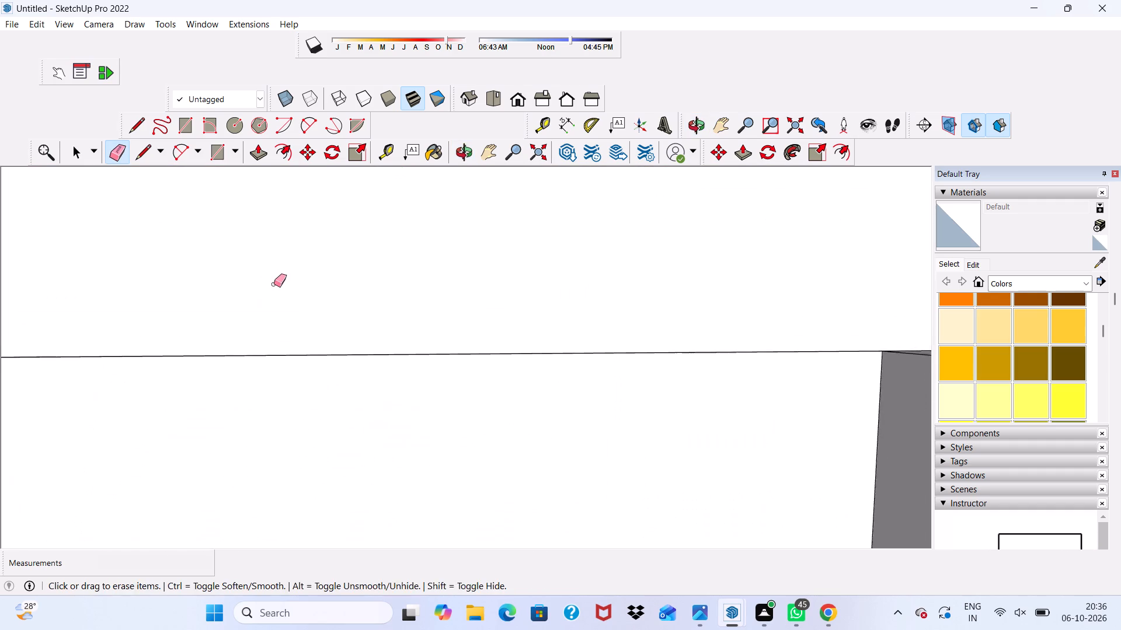
scroll(262, 341, "down", 2)
middle_click_drag(262, 342, 253, 423)
scroll(253, 423, "up", 1)
key("space")
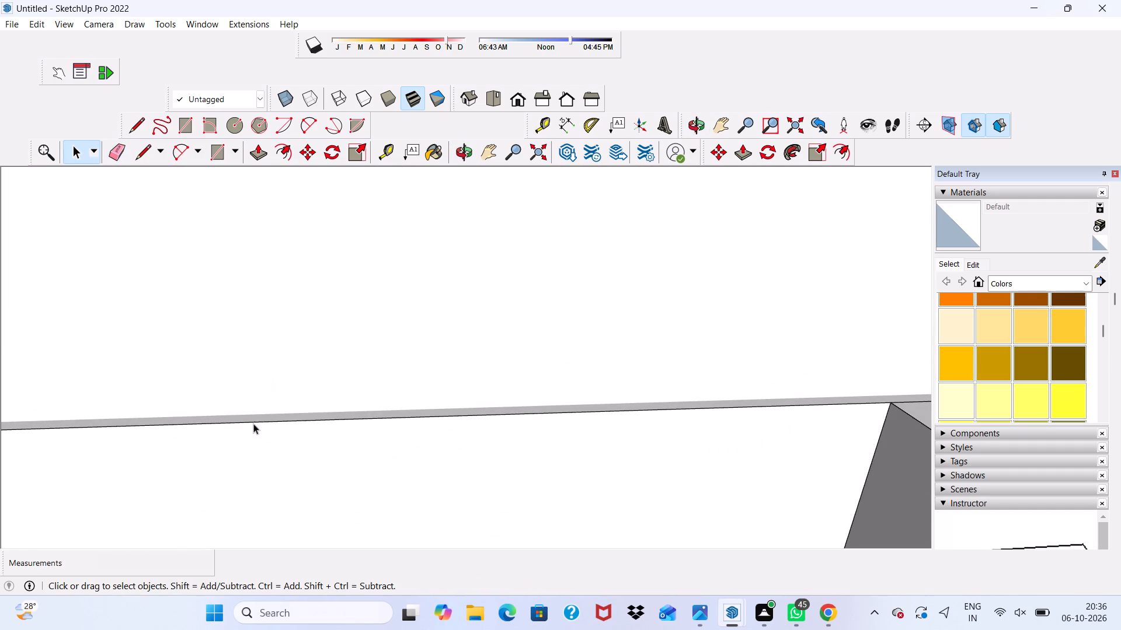
left_click(311, 334)
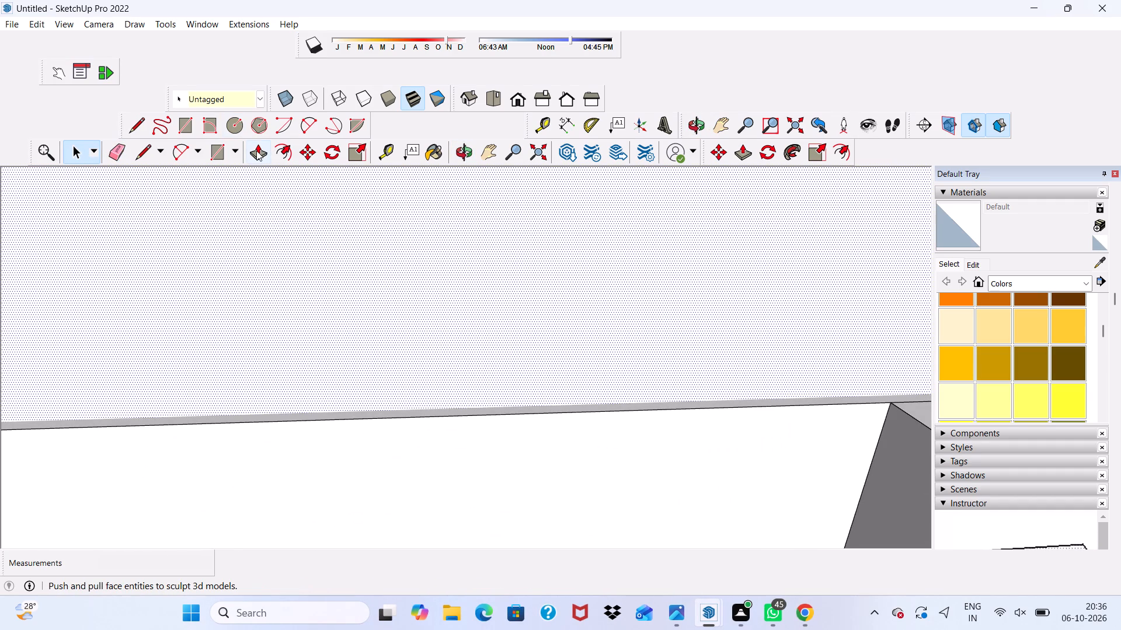
left_click(256, 150)
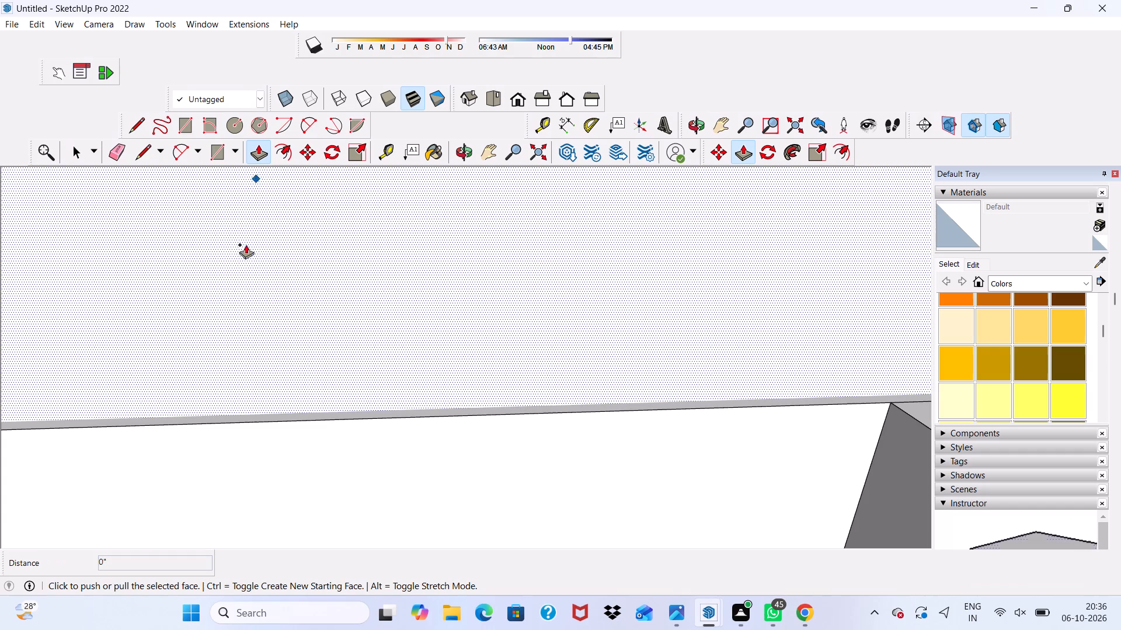
left_click(245, 251)
scroll(214, 324, "down", 10)
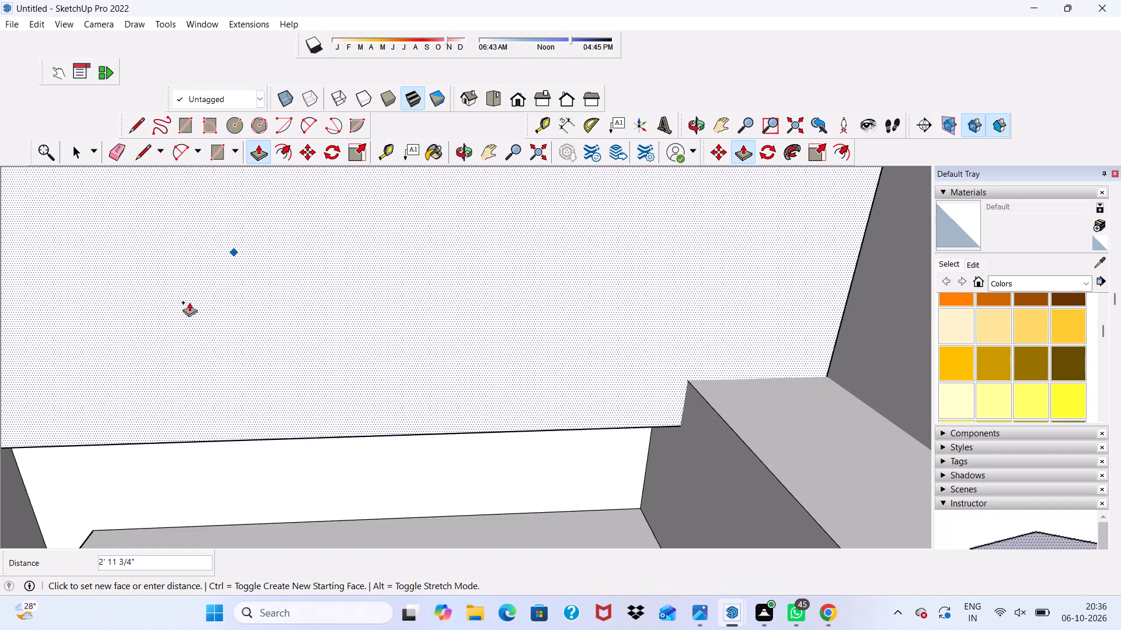
scroll(198, 310, "down", 5)
middle_click_drag(205, 287, 273, 81)
scroll(187, 346, "up", 3)
left_click(185, 351)
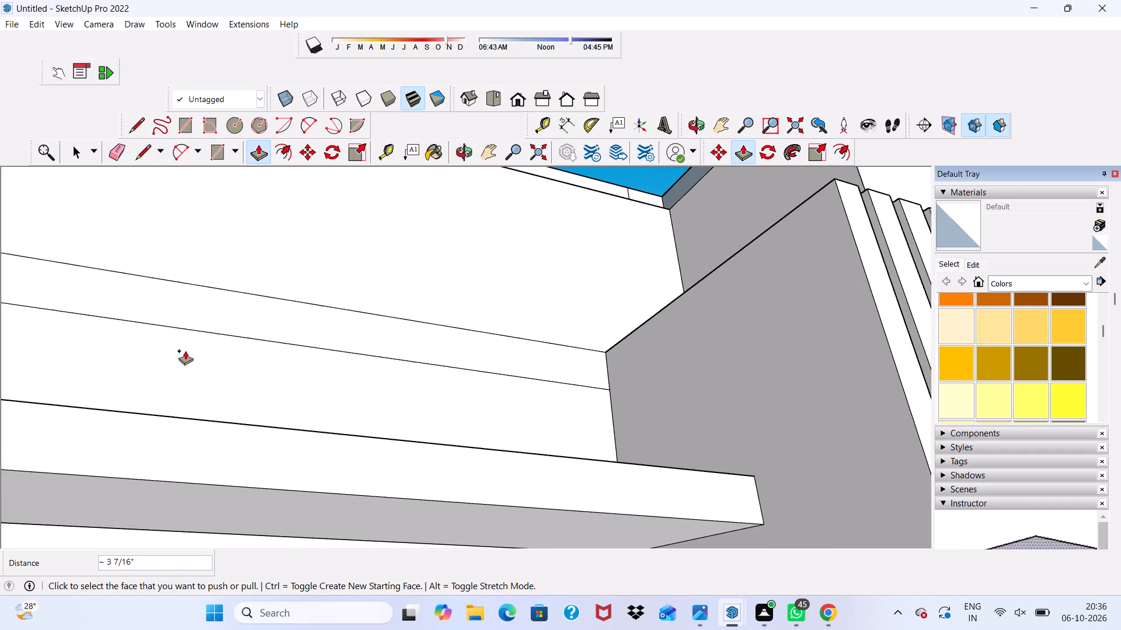
Erase the horizontal lines dividing the recessed wall above the canopy so it becomes one face.
scroll(232, 243, "up", 3)
scroll(232, 243, "down", 11)
middle_click_drag(232, 243, 175, 390)
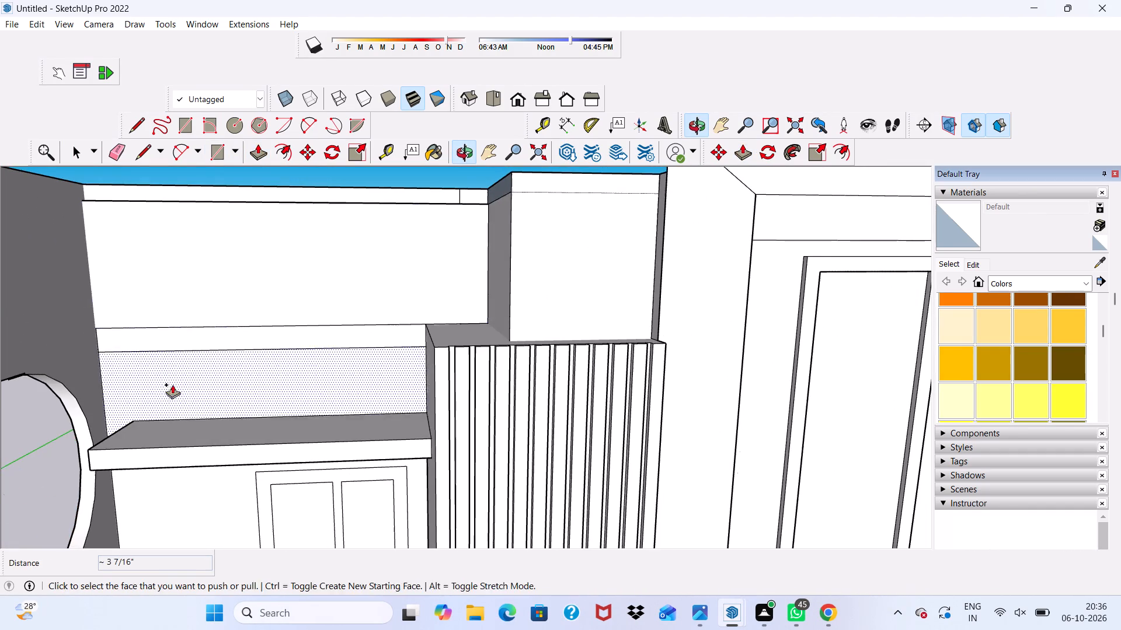
left_click(116, 149)
left_click_drag(147, 311, 156, 352)
scroll(168, 310, "down", 2)
middle_click_drag(168, 309, 271, 334)
scroll(214, 307, "up", 3)
scroll(395, 348, "down", 2)
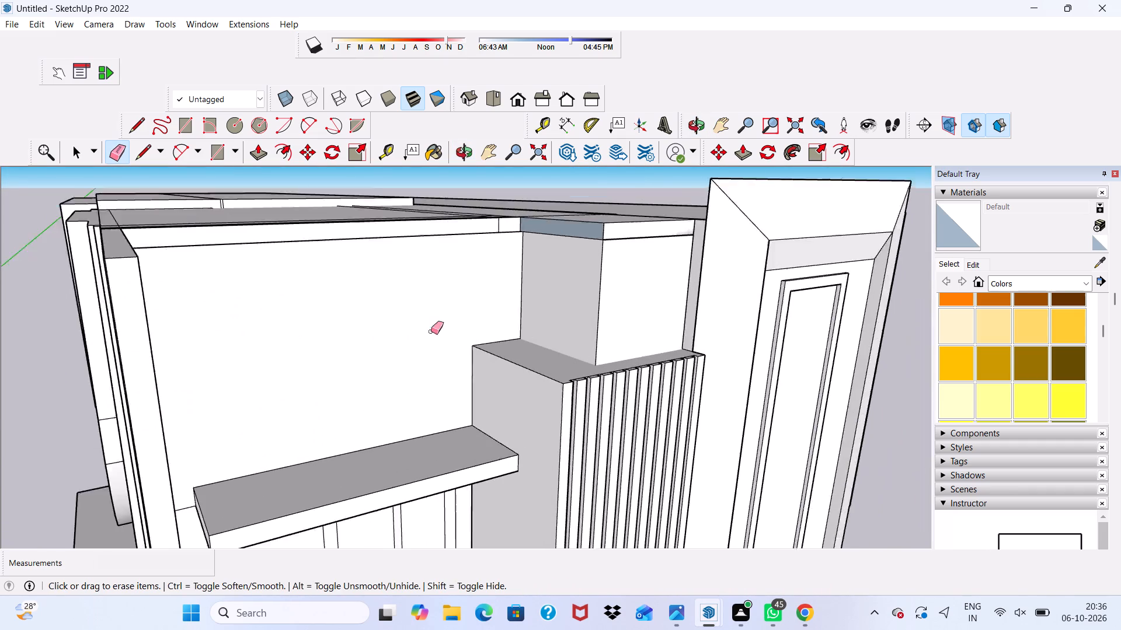
Erase the short vertical edge dividing the roof slab's front face above the recessed wall.
scroll(431, 331, "down", 3)
scroll(475, 252, "up", 7)
scroll(475, 252, "down", 1)
scroll(475, 252, "up", 2)
left_click(491, 250)
left_click_drag(494, 247, 492, 253)
scroll(492, 253, "down", 5)
middle_click_drag(493, 258, 363, 359)
scroll(367, 335, "up", 5)
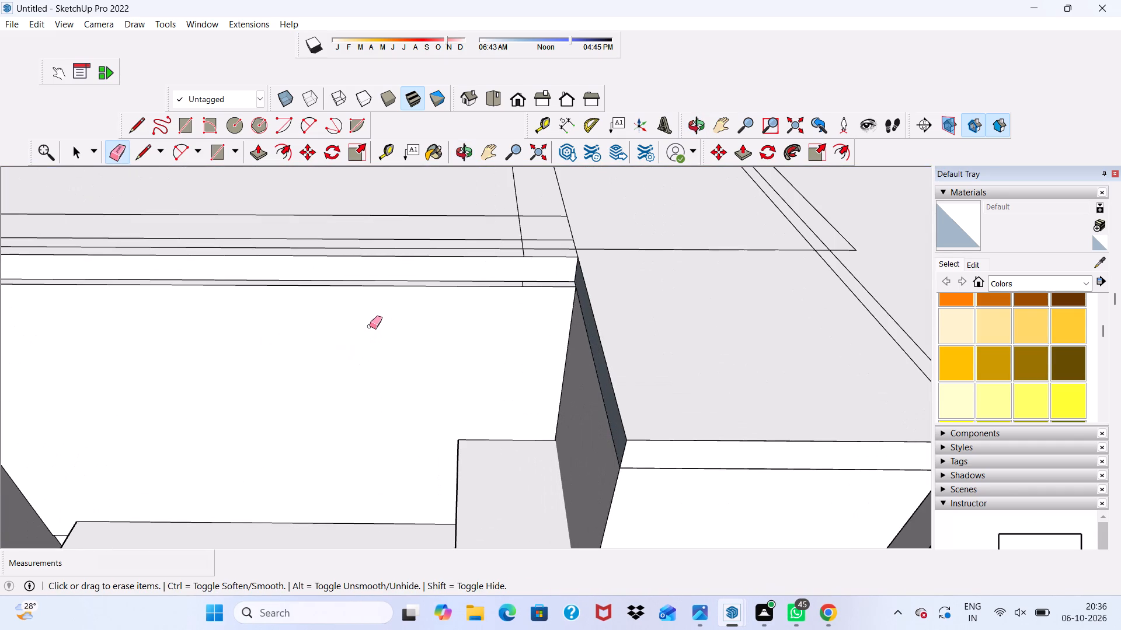
Push/Pull the merged front face of the roof slab about 3 7/16" flush with the recessed wall.
key("space")
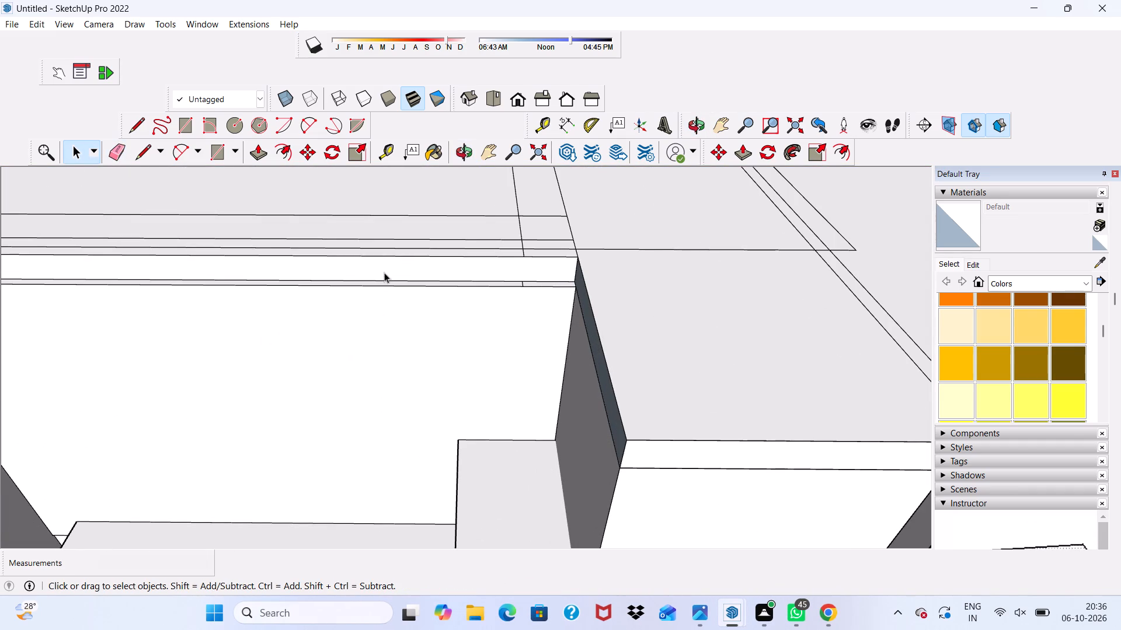
left_click(384, 272)
left_click(255, 153)
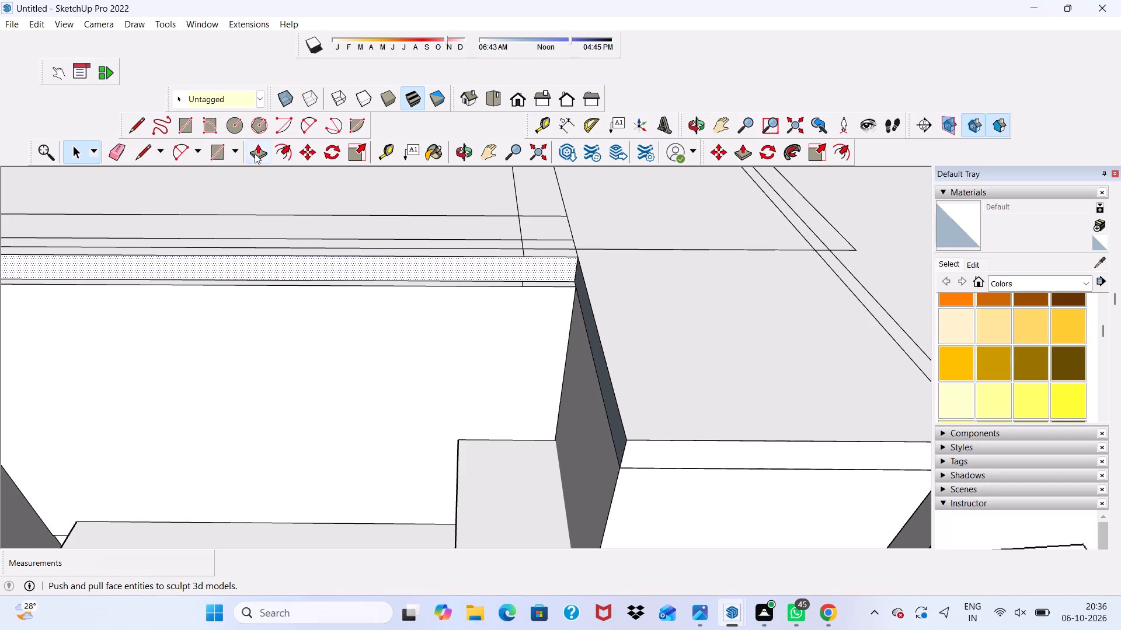
left_click(337, 265)
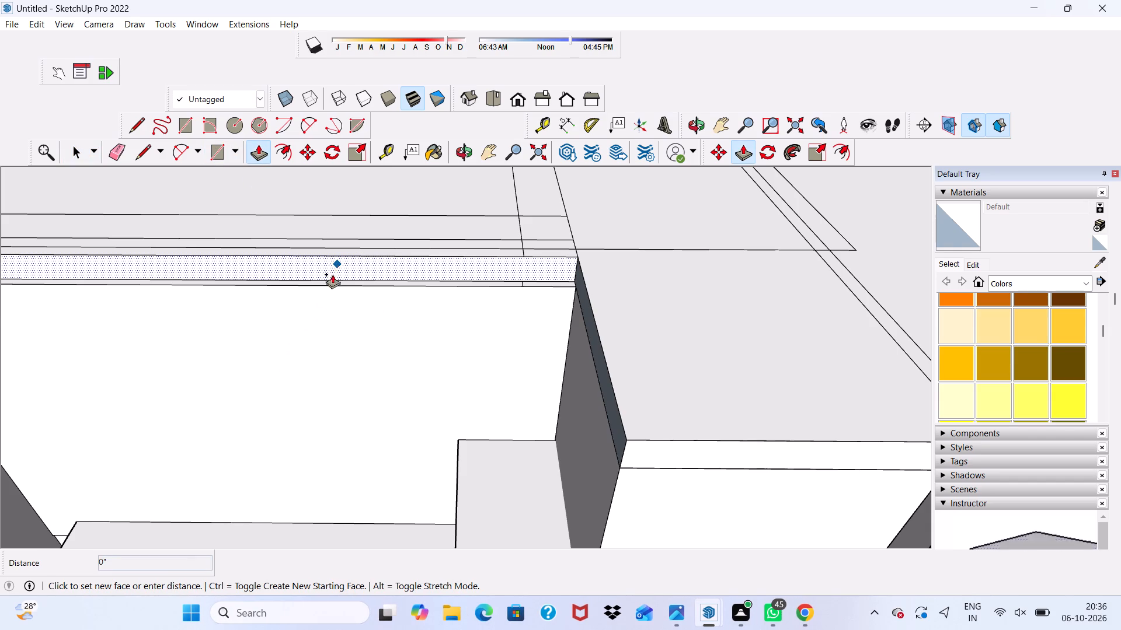
scroll(323, 297, "down", 2)
middle_click_drag(323, 295, 354, 174)
left_click(315, 300)
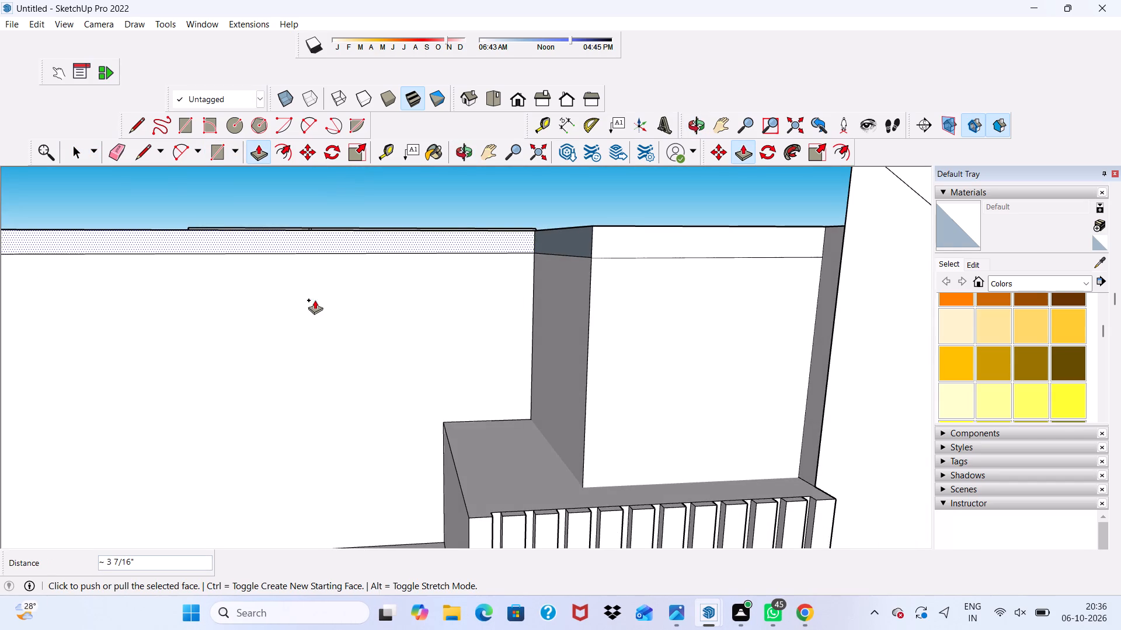
Push/Pull the wall face above the slatted block back to the recessed wall, leaving the roof edge strip above it.
scroll(307, 244, "down", 5)
scroll(506, 298, "up", 2)
key("space")
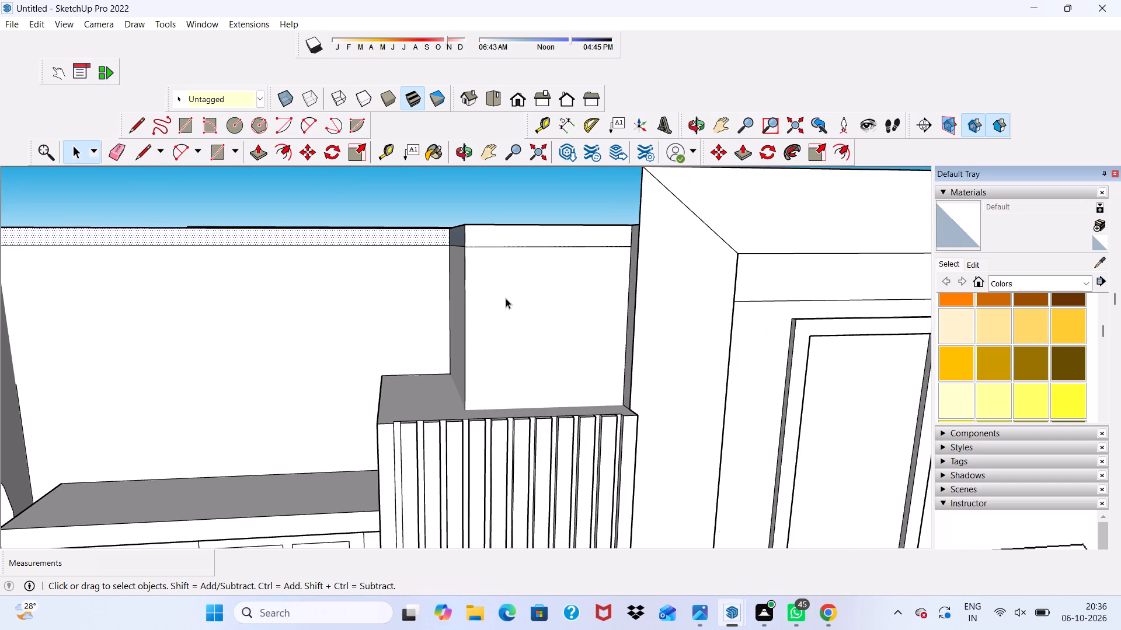
left_click(506, 298)
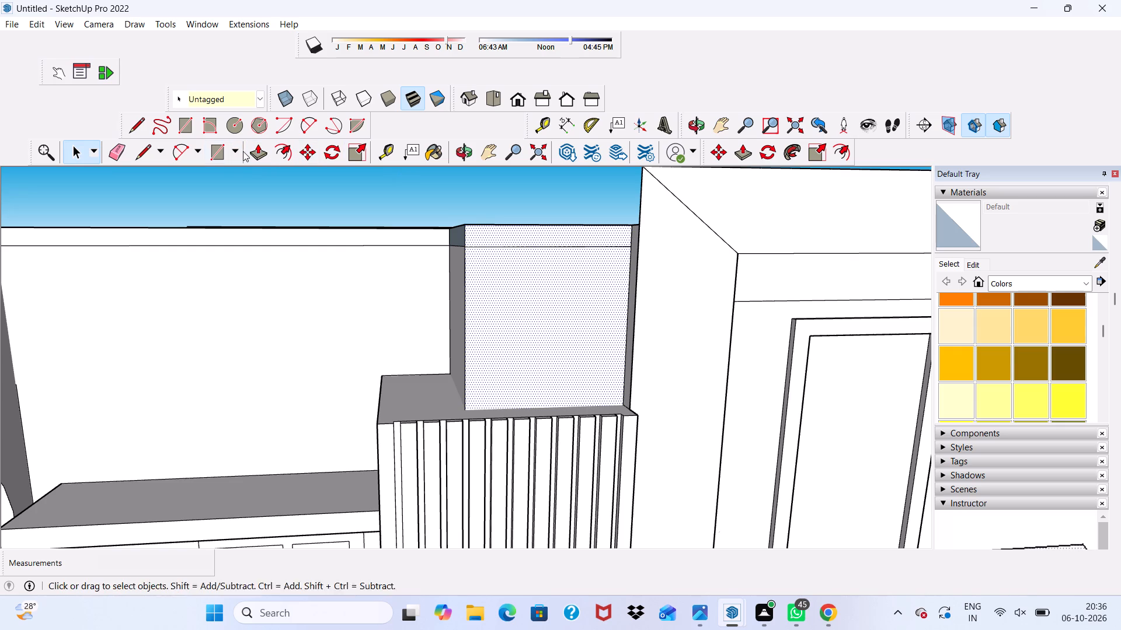
left_click(255, 147)
left_click_drag(489, 355, 493, 300)
key("space")
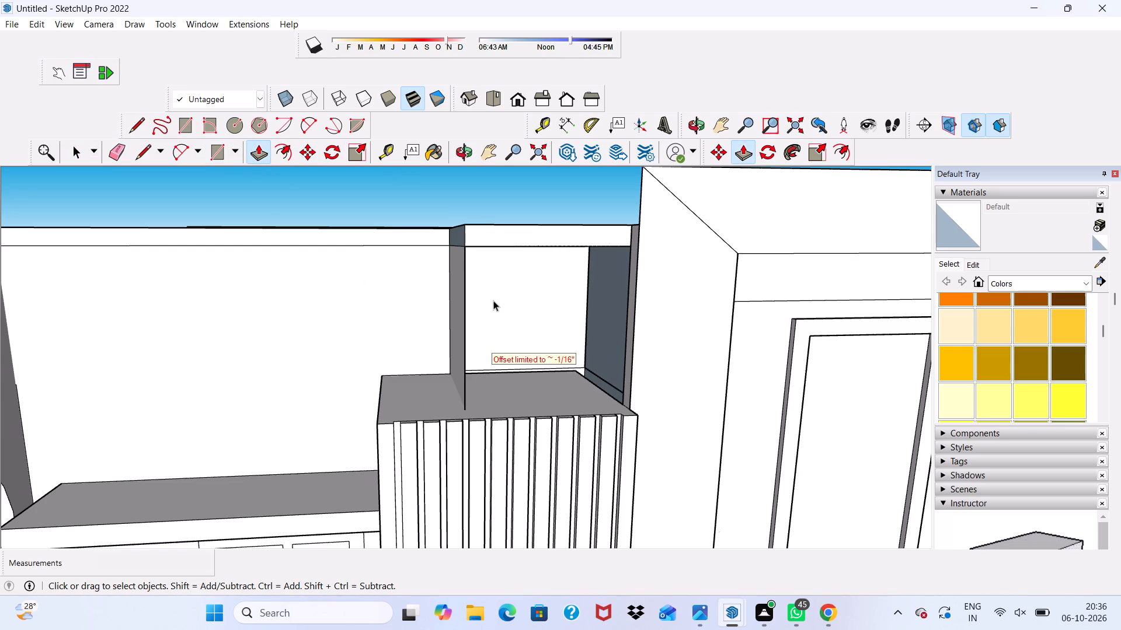
Erase the free vertical edge above the slatted block to remove the leftover side wall face.
scroll(493, 279, "down", 2)
middle_click_drag(493, 279, 576, 323)
left_click(120, 149)
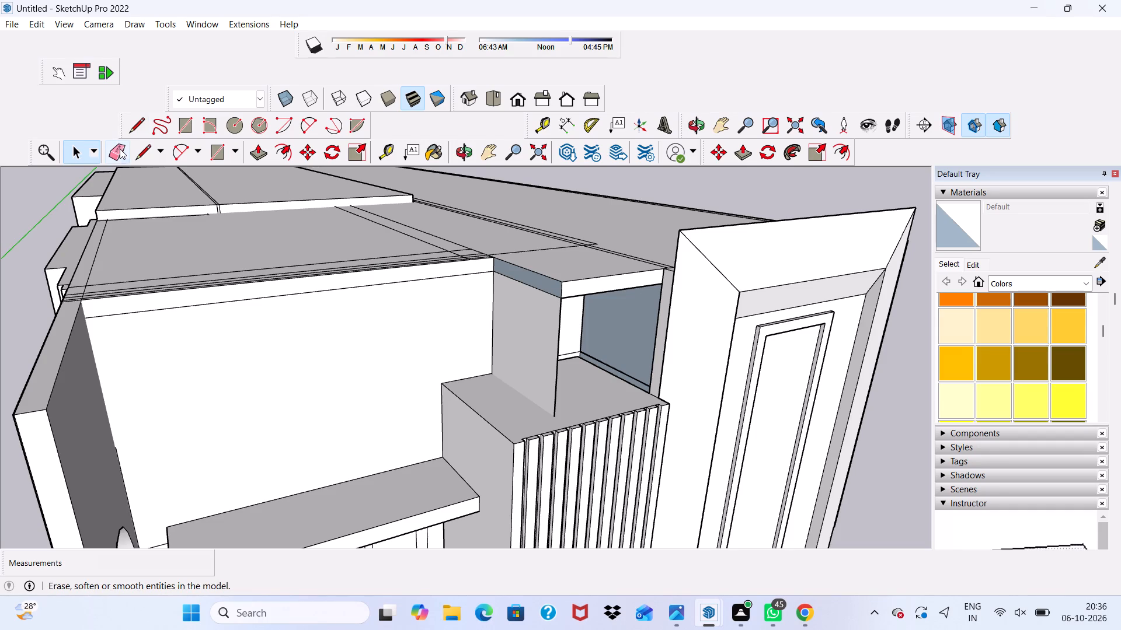
left_click(559, 353)
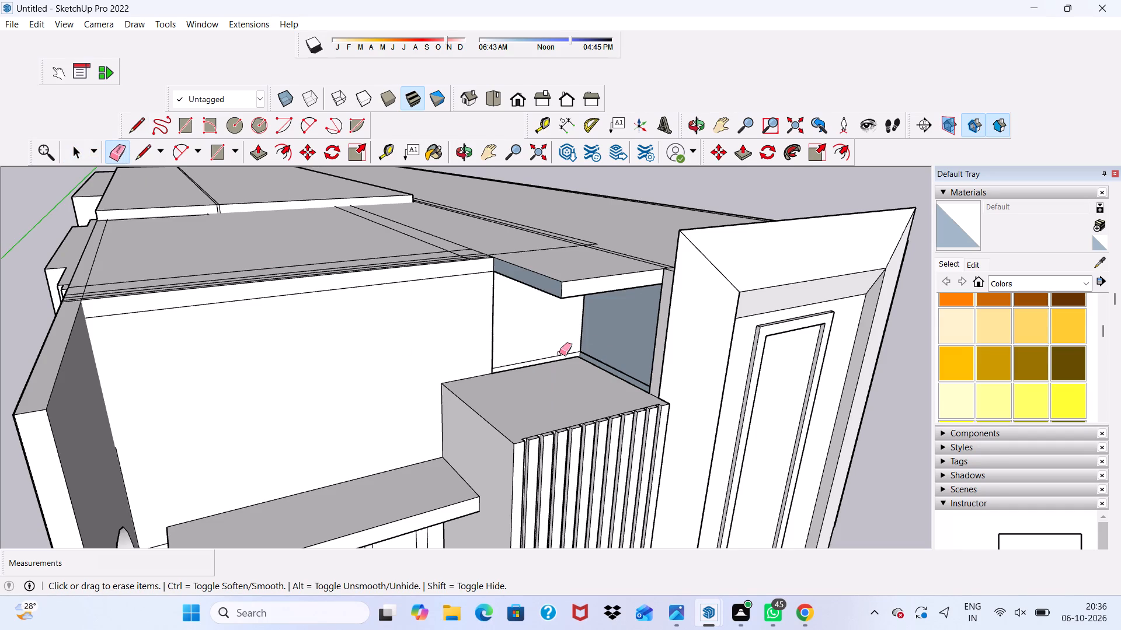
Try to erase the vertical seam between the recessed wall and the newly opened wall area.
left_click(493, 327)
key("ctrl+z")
Erase the horizontal line near the bottom of the wall behind the slatted block.
scroll(495, 334, "up", 9, "ctrl")
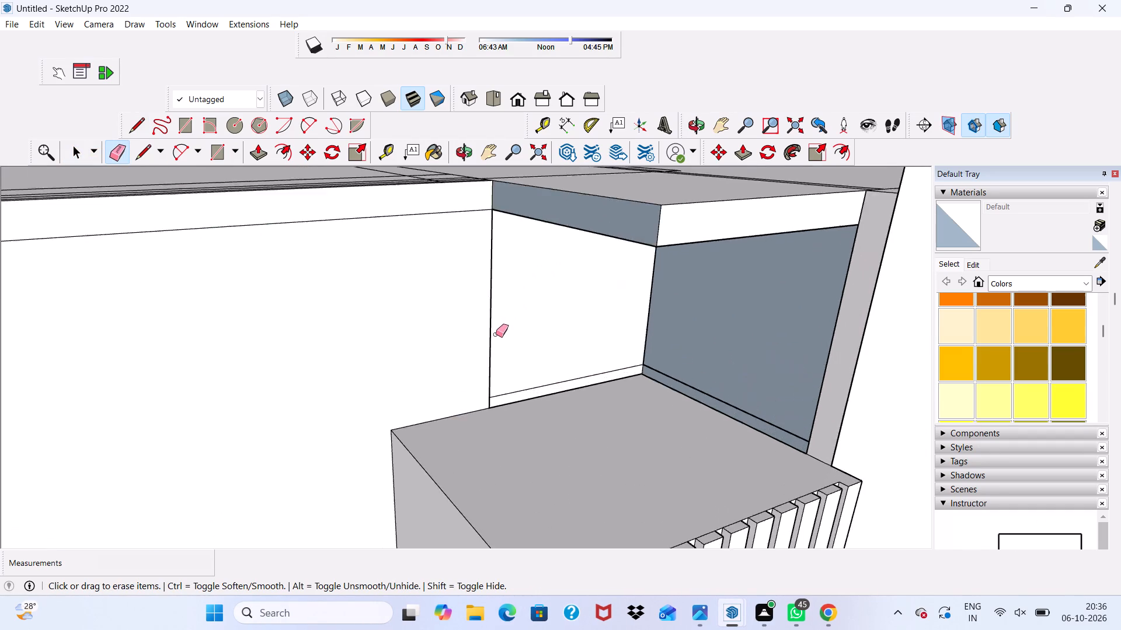
scroll(514, 371, "up", 2)
left_click(539, 413)
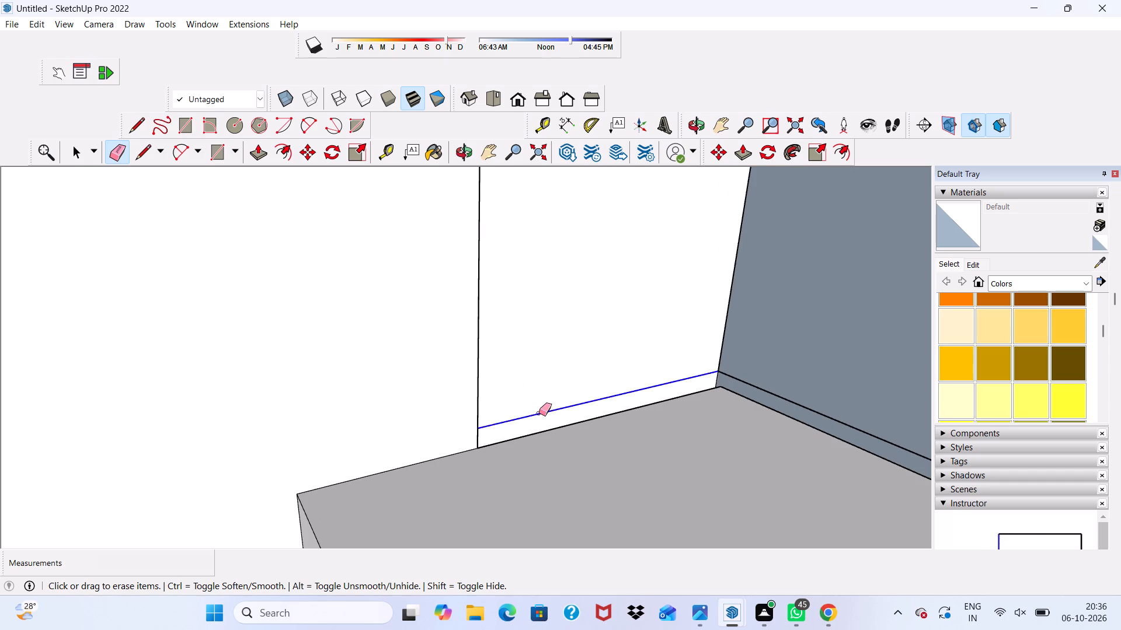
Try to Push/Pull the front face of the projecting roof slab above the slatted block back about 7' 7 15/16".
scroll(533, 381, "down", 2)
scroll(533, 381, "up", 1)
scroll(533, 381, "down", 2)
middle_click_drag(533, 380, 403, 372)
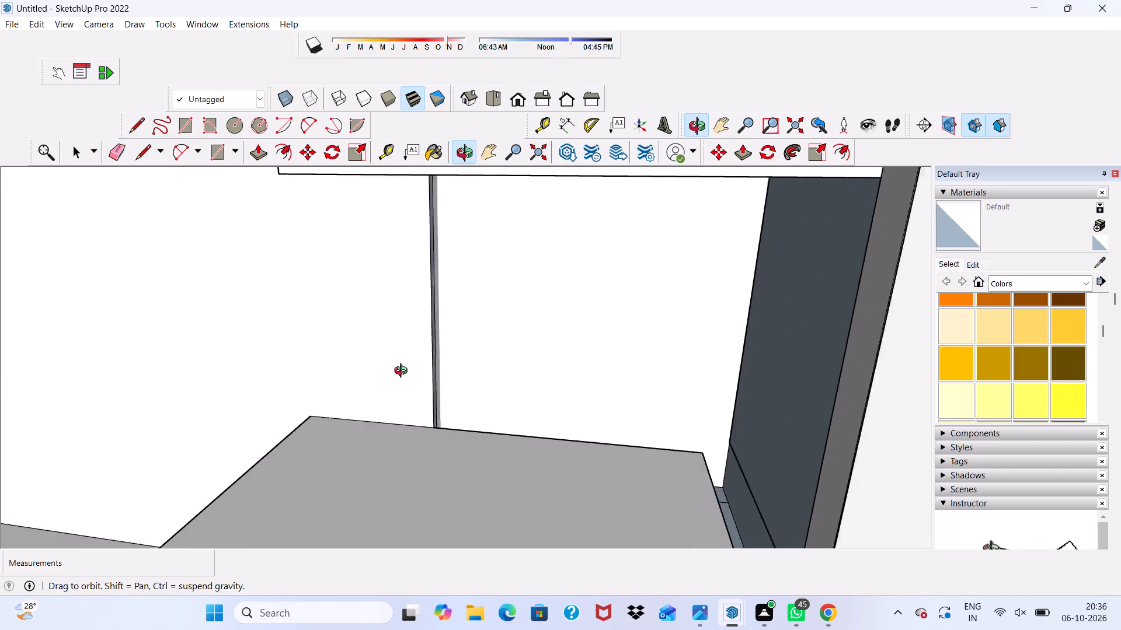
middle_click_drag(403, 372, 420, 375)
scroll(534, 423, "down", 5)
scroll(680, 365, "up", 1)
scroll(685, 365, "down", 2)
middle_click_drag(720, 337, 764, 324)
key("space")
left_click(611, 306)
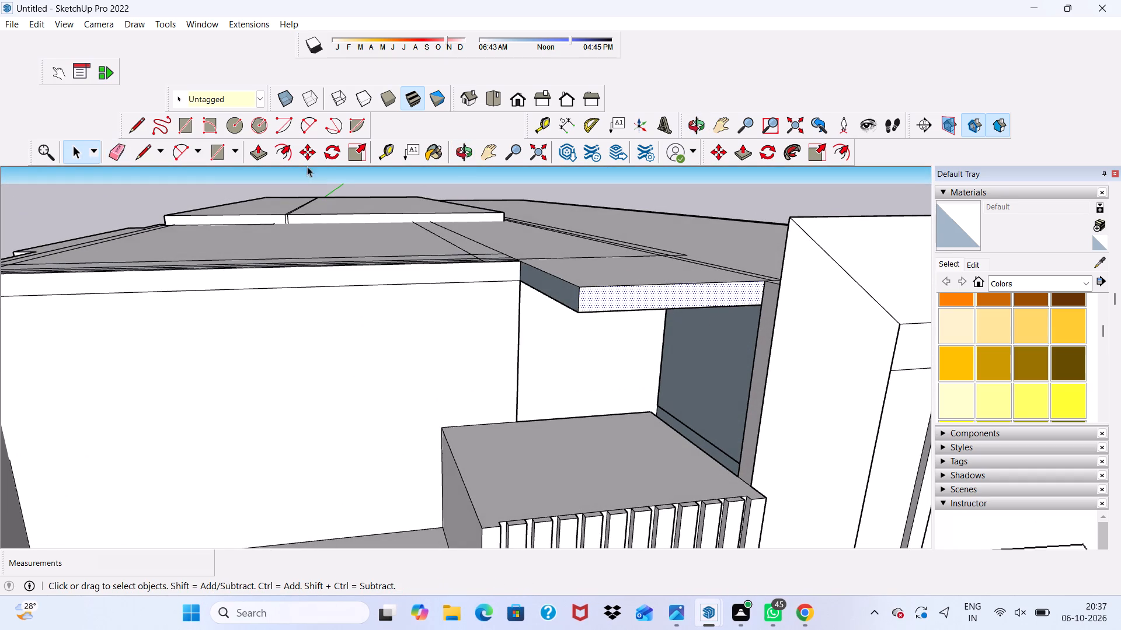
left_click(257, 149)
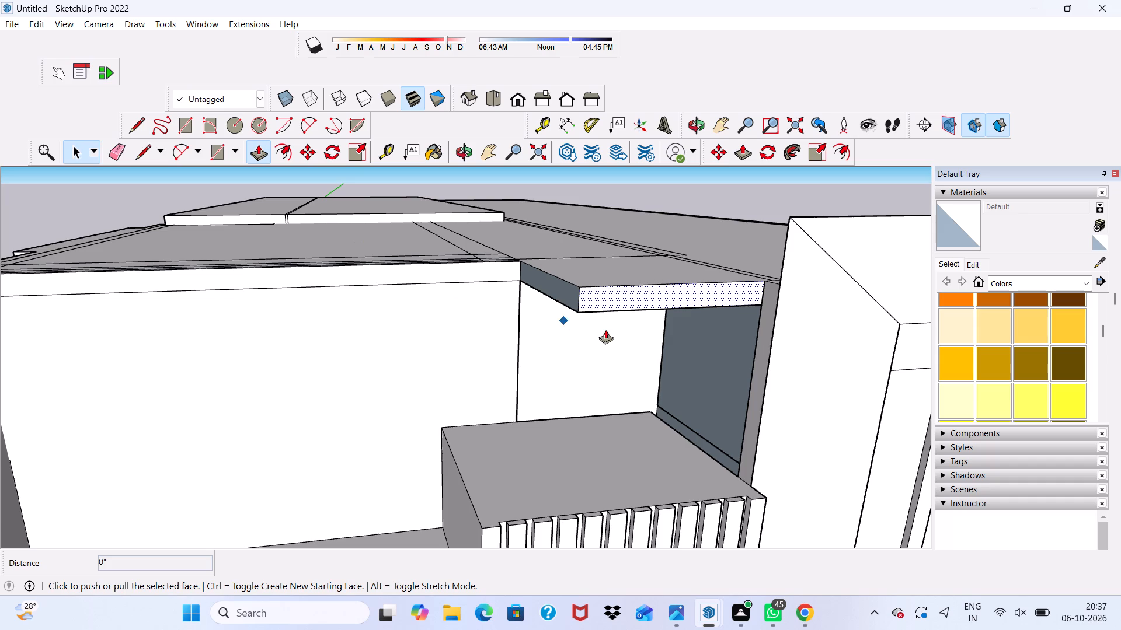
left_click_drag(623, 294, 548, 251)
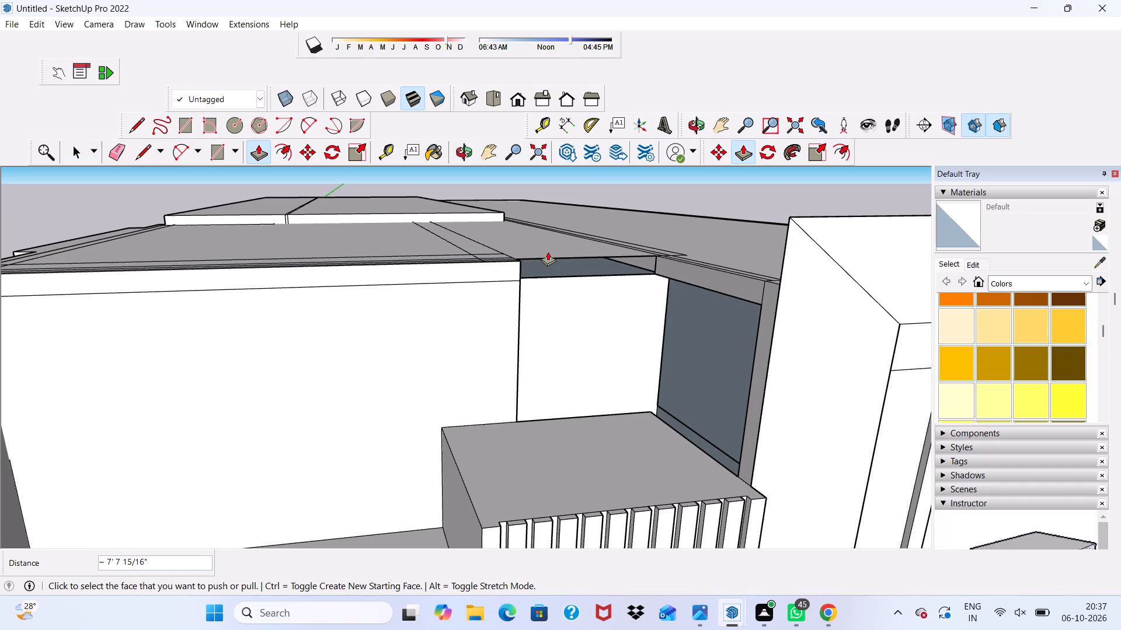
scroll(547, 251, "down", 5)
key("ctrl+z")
Push/Pull the front face of the projecting roof slab above the slatted block back about 7' 7 15/16".
scroll(560, 274, "up", 3)
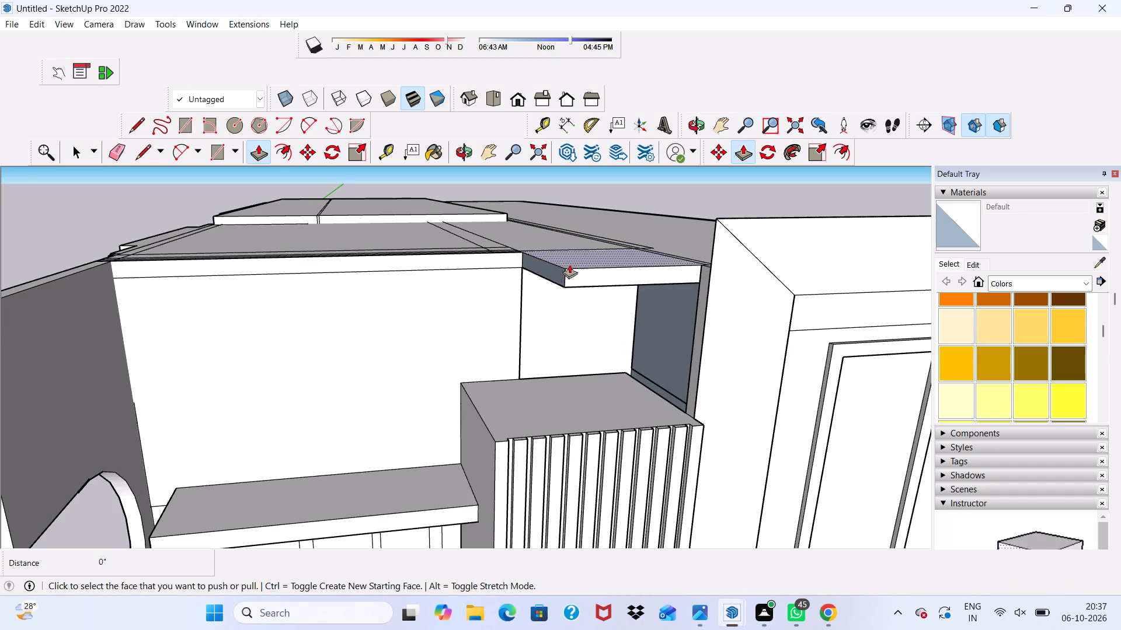
left_click_drag(571, 277, 532, 251)
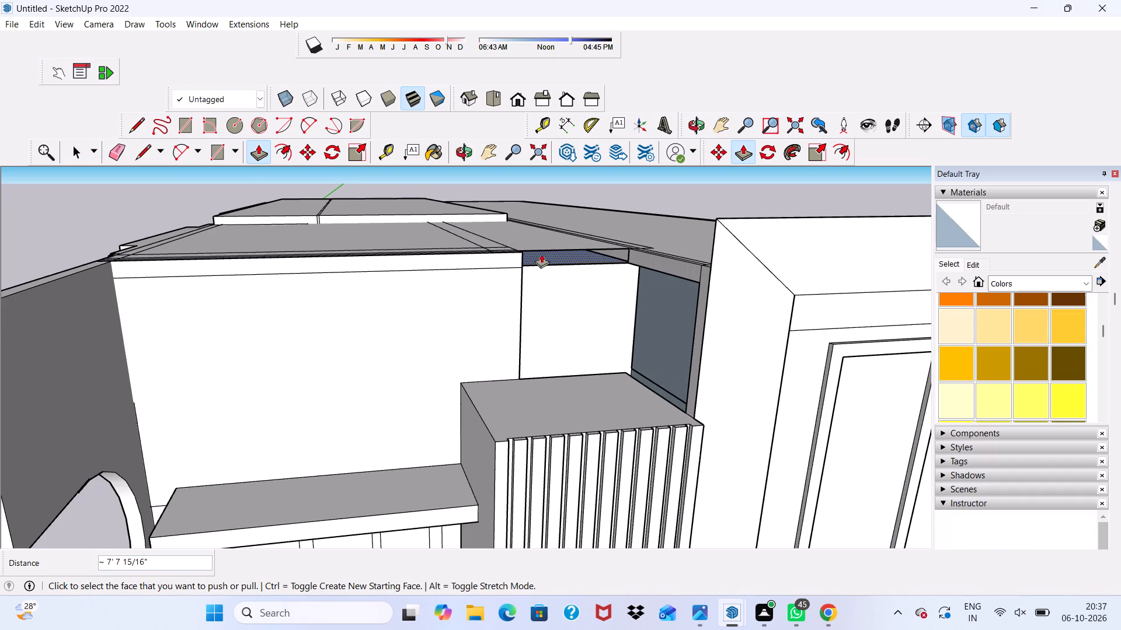
Push/Pull the underside of the roof slab above the slatted block down 1' 5 9/16".
middle_click_drag(541, 254, 474, 290)
scroll(475, 300, "up", 2)
scroll(476, 300, "down", 2)
scroll(476, 300, "up", 10)
scroll(510, 251, "down", 2)
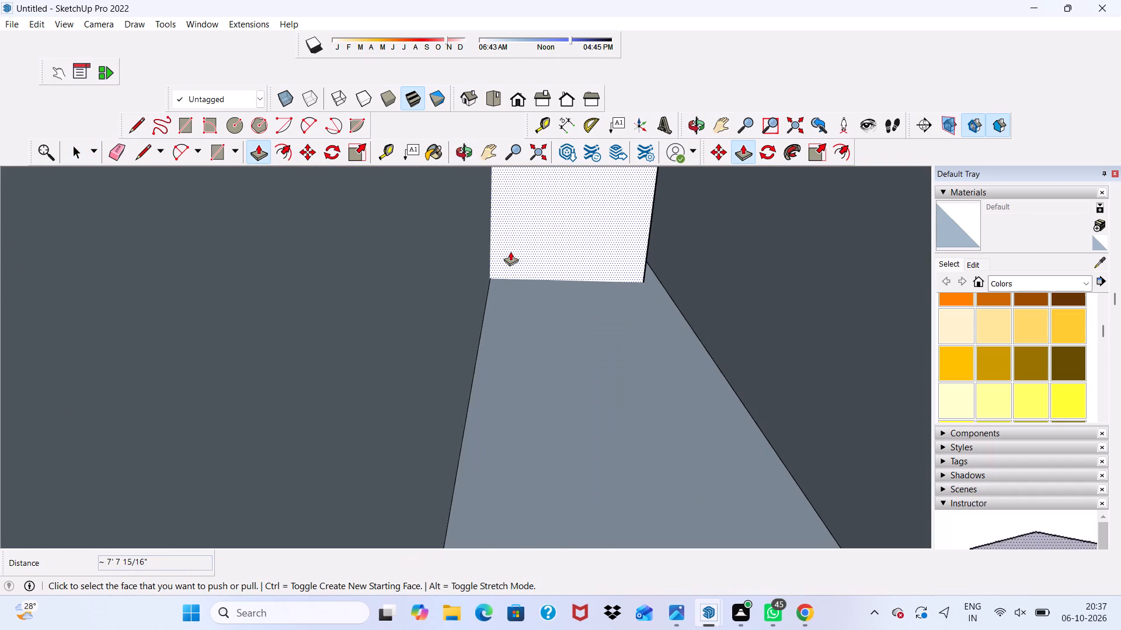
scroll(510, 251, "down", 10)
middle_click_drag(510, 252, 513, 209)
scroll(513, 209, "up", 8)
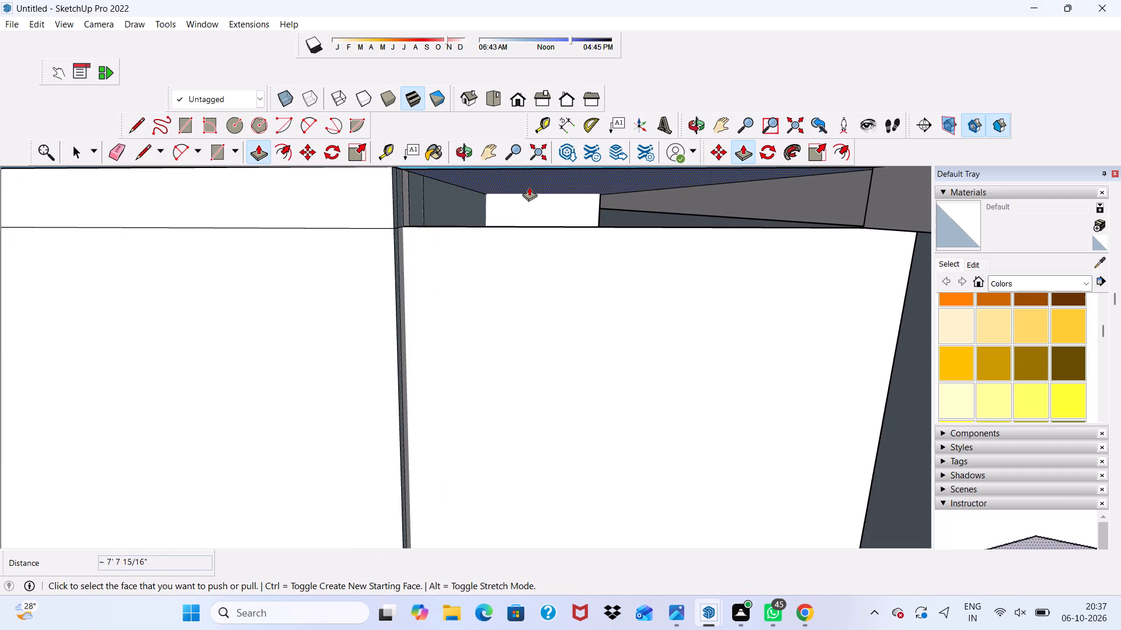
left_click(529, 187)
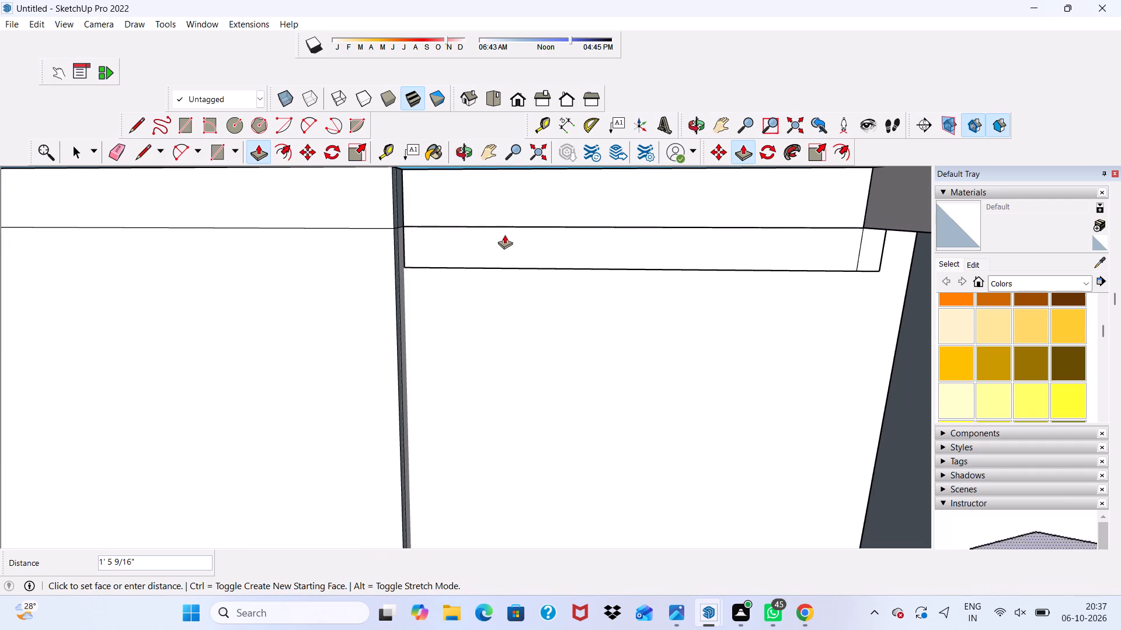
left_click(504, 235)
Push/Pull the narrow vertical edge face of the upper wall about 6' 8 7/8" across to the side wall above the slatted block.
scroll(504, 235, "down", 5)
middle_click_drag(504, 235, 441, 249)
scroll(441, 250, "up", 4)
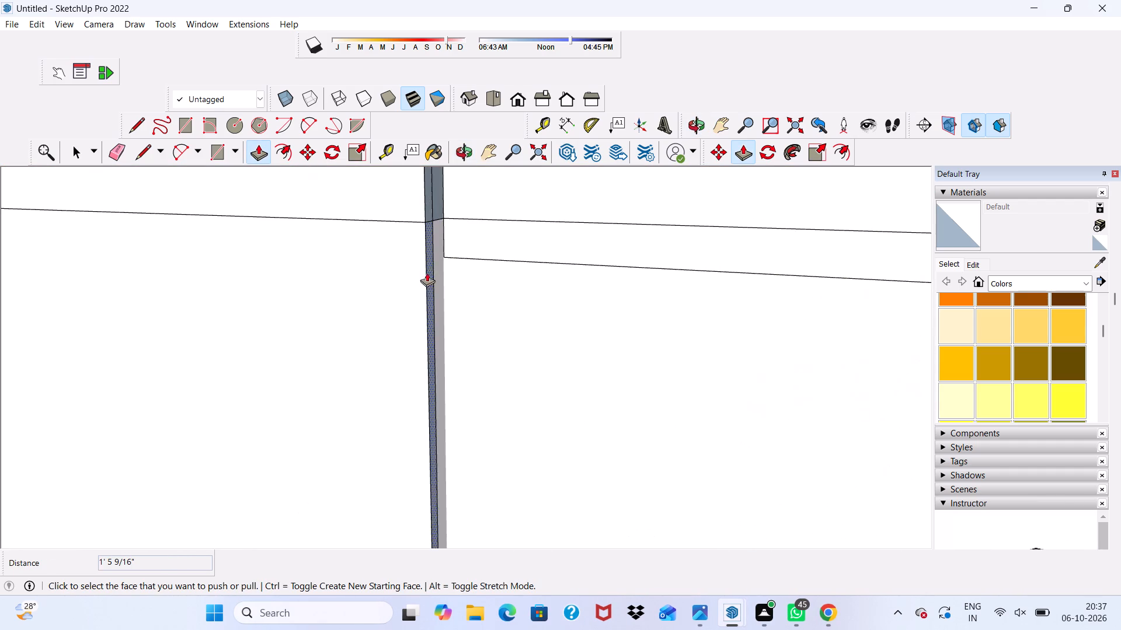
scroll(438, 216, "up", 3)
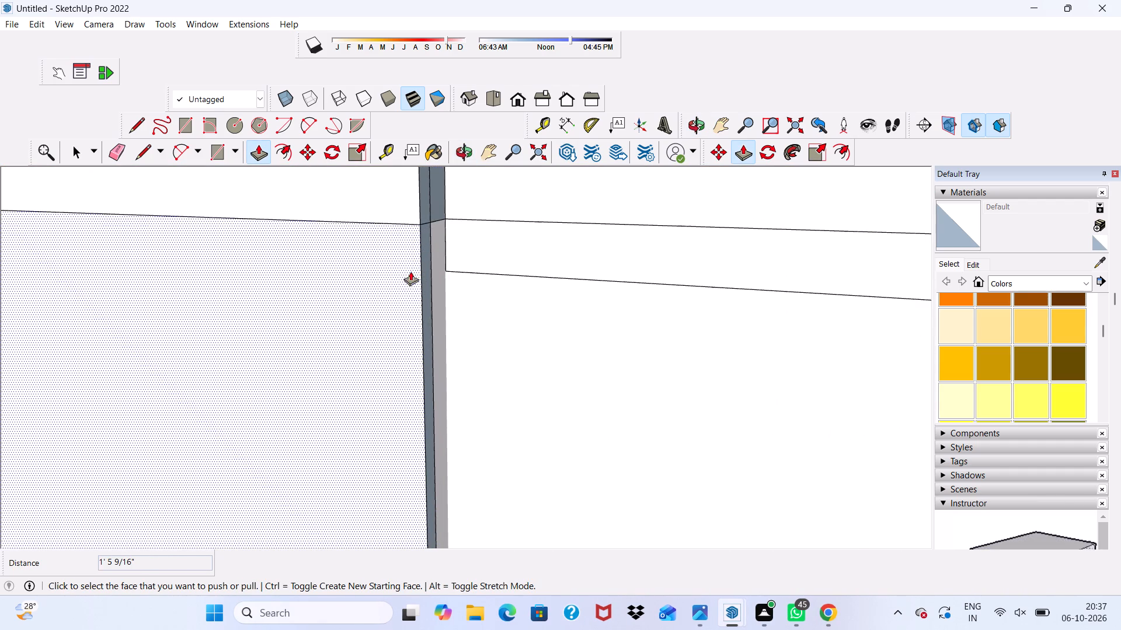
left_click(422, 267)
scroll(592, 280, "down", 7)
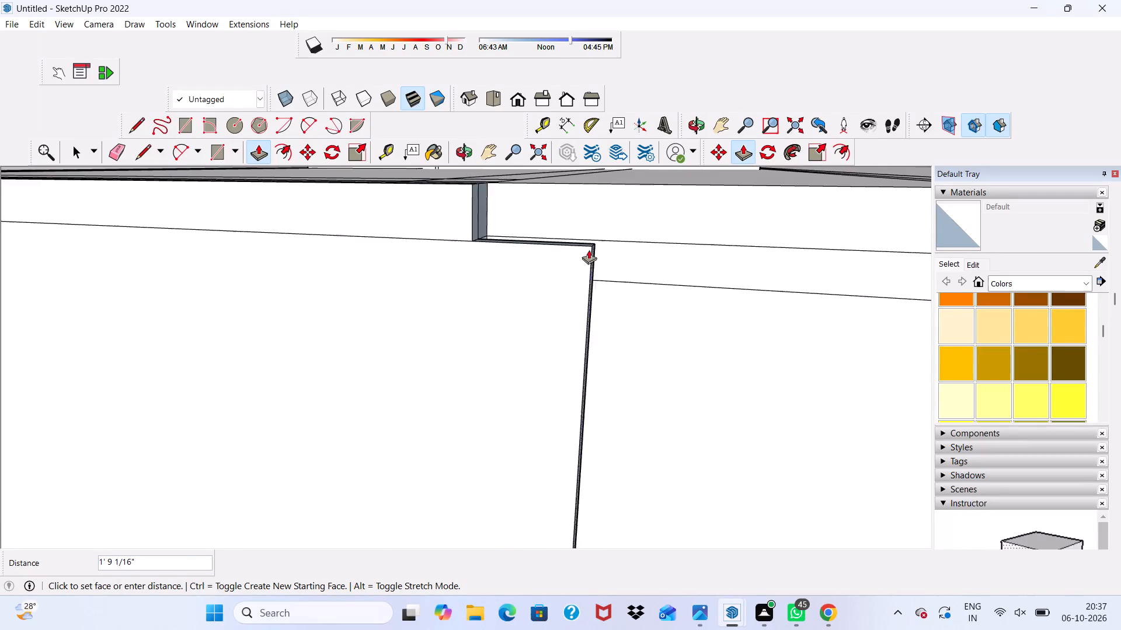
scroll(589, 250, "down", 5)
scroll(587, 245, "up", 1)
scroll(587, 245, "down", 3)
scroll(743, 269, "up", 7)
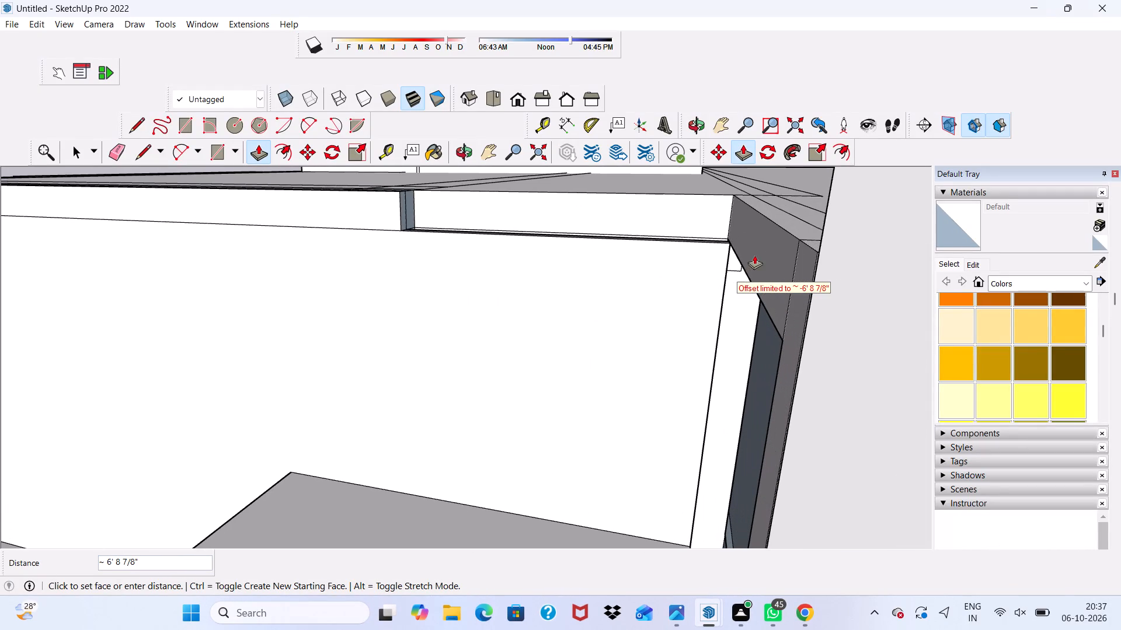
scroll(740, 225, "down", 3)
middle_click_drag(735, 234, 881, 194)
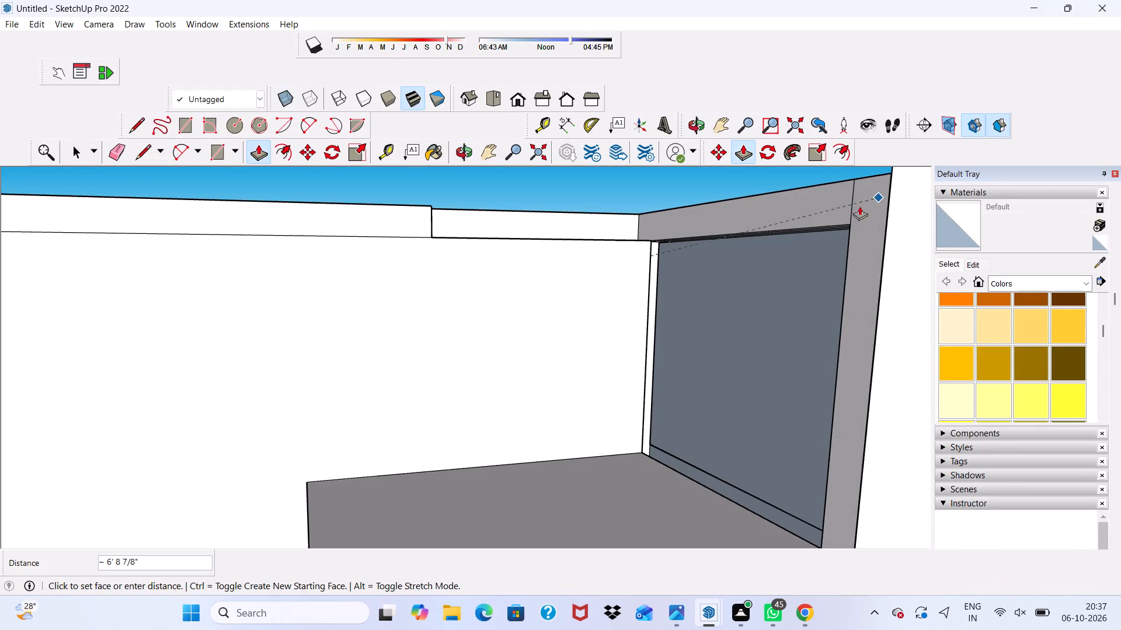
scroll(639, 230, "up", 4)
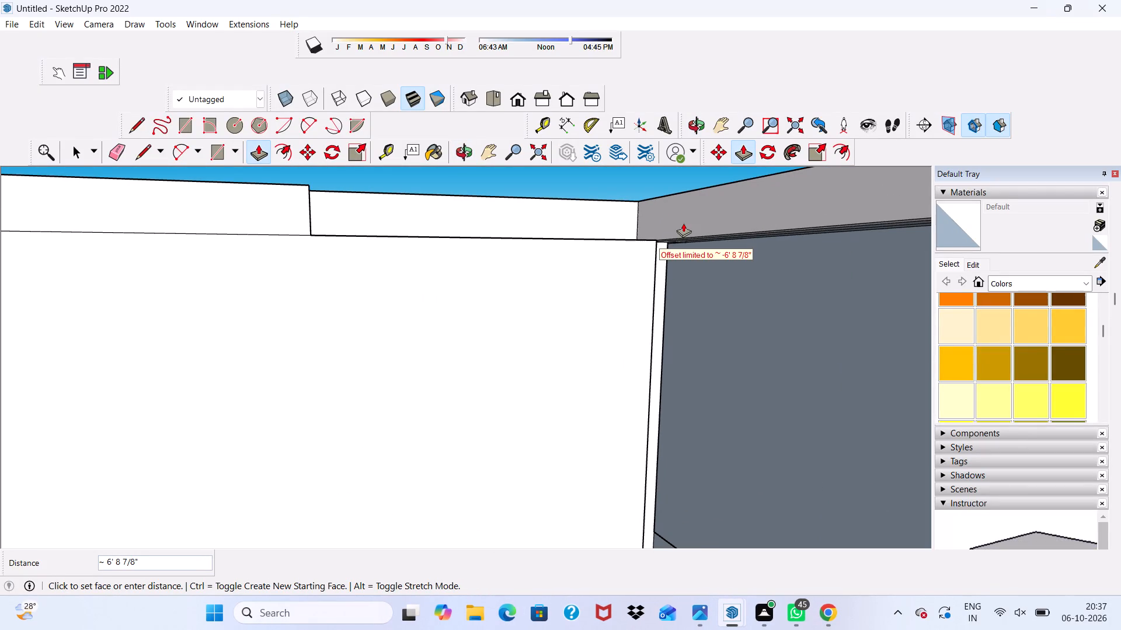
left_click(683, 223)
Return to the standard front view and examine the balcony, canopy and slatted block from the front and side.
middle_click_drag(684, 225, 495, 194)
middle_click(495, 194)
middle_click_drag(528, 250, 689, 283)
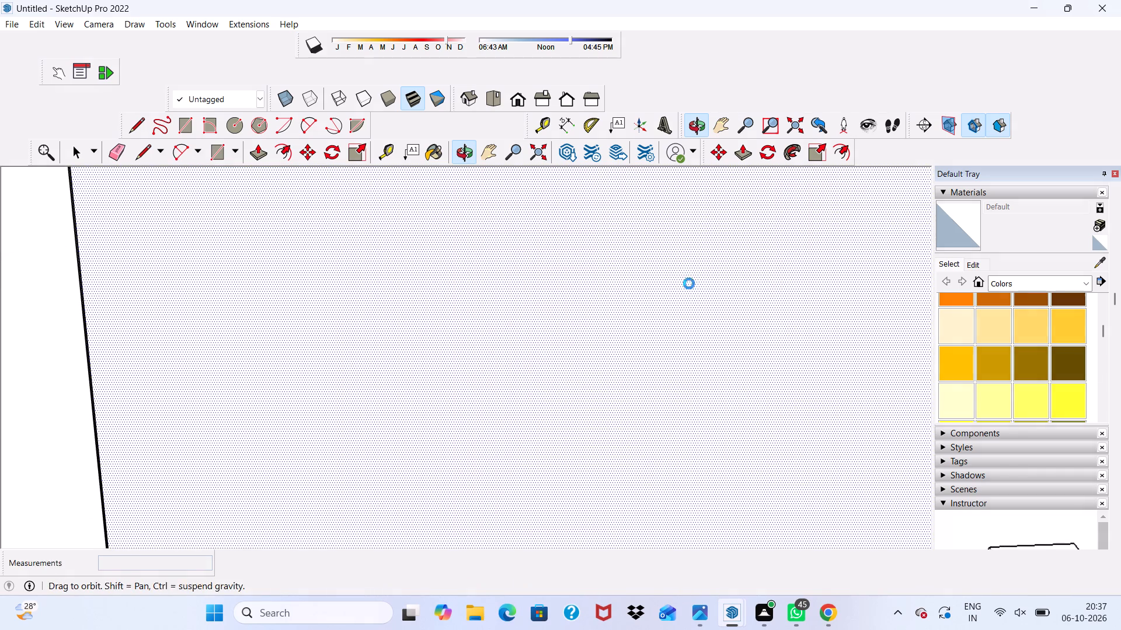
scroll(432, 204, "up", 1)
scroll(428, 202, "down", 1)
left_click(515, 101)
scroll(516, 105, "down", 8)
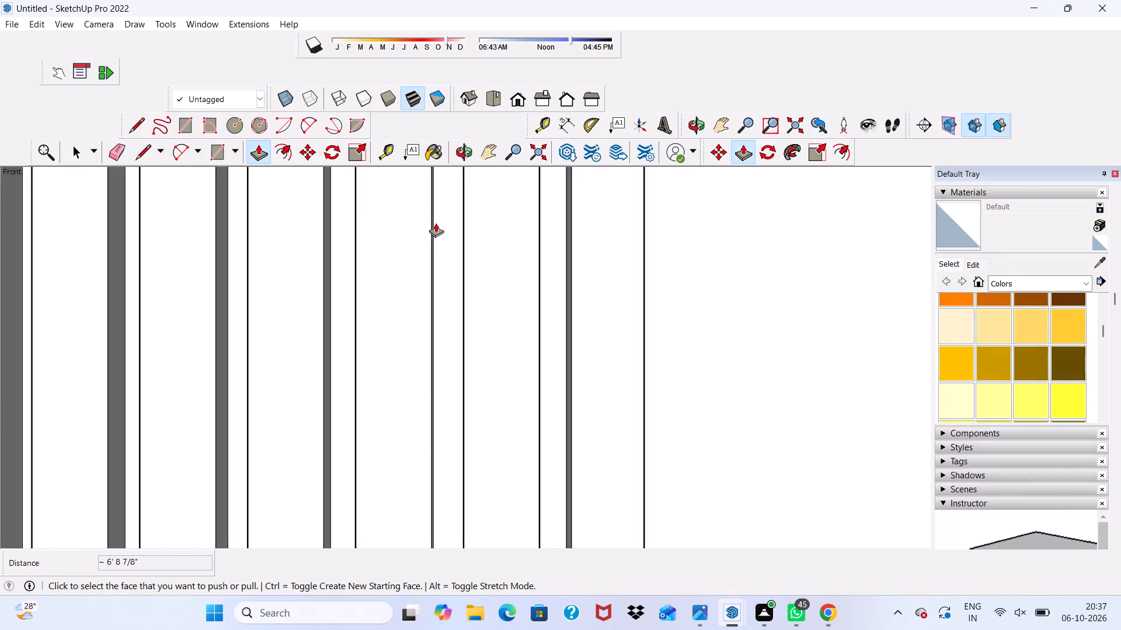
scroll(436, 223, "down", 12)
scroll(435, 204, "up", 1)
scroll(478, 204, "down", 14)
scroll(366, 247, "up", 2)
scroll(365, 253, "down", 2)
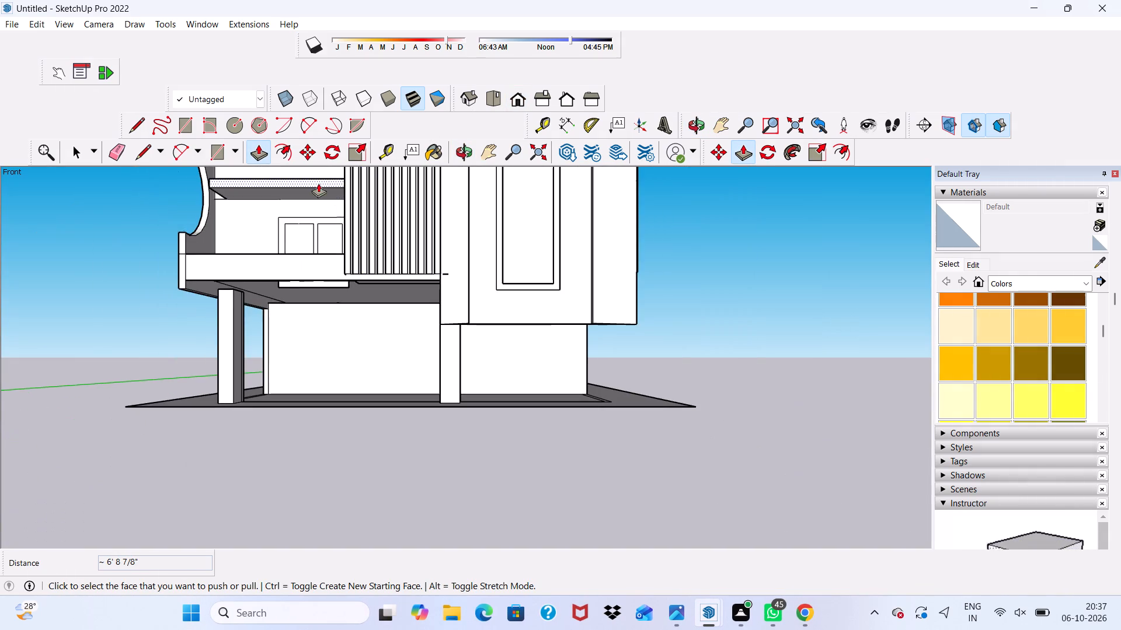
middle_click_drag(318, 183, 694, 256)
scroll(694, 256, "down", 1)
middle_click_drag(672, 261, 521, 256)
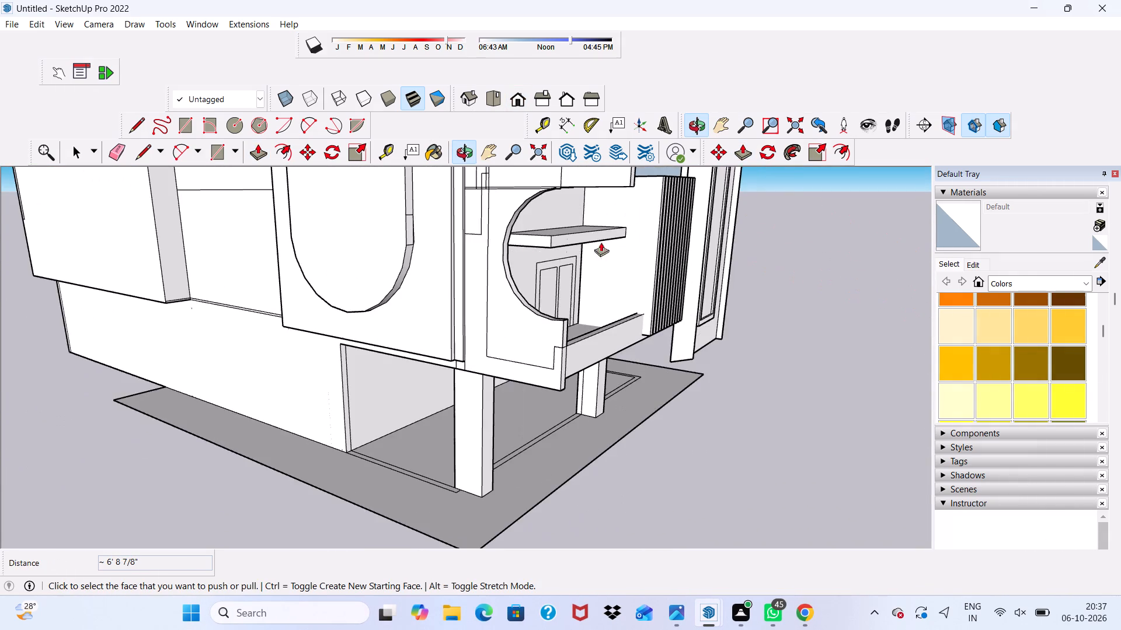
scroll(621, 233, "up", 10)
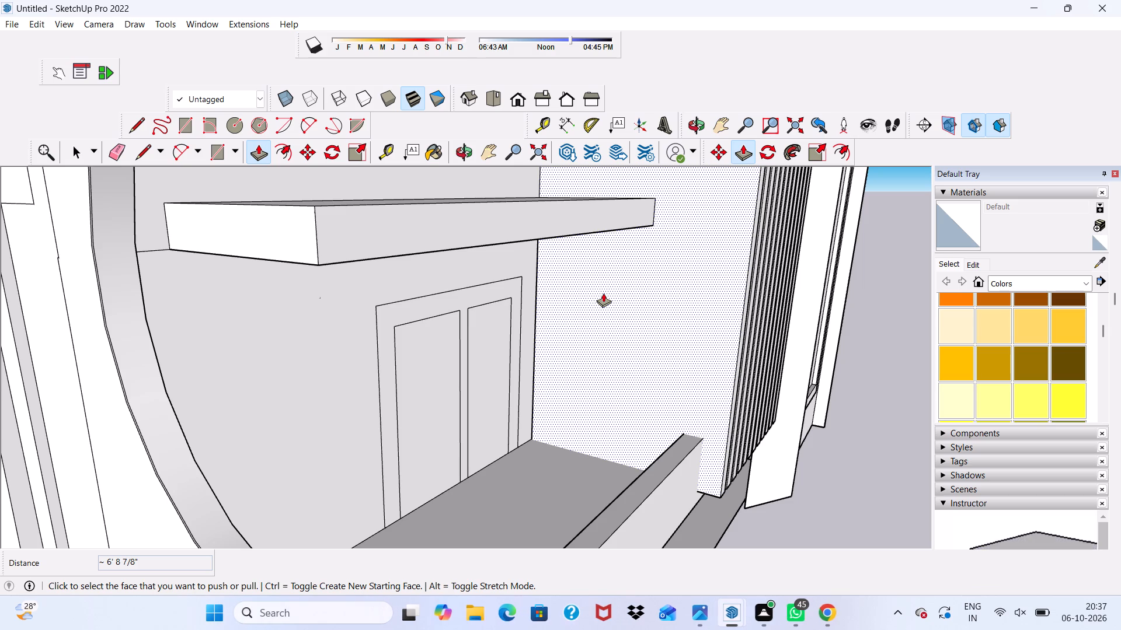
scroll(601, 250, "down", 5)
scroll(608, 268, "up", 1)
scroll(607, 268, "down", 1)
middle_click_drag(603, 271, 598, 272)
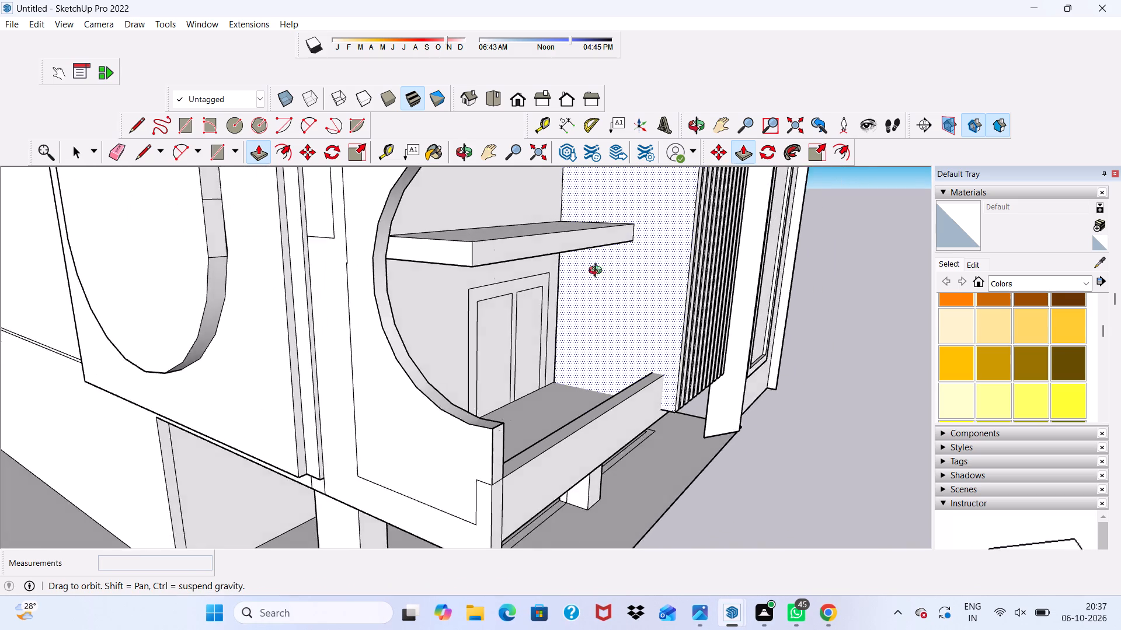
Push/Pull the dark recessed side face above the slatted block by 4 3/16".
middle_click_drag(598, 272, 459, 358)
scroll(430, 295, "down", 5)
scroll(628, 216, "up", 1)
left_click(644, 192)
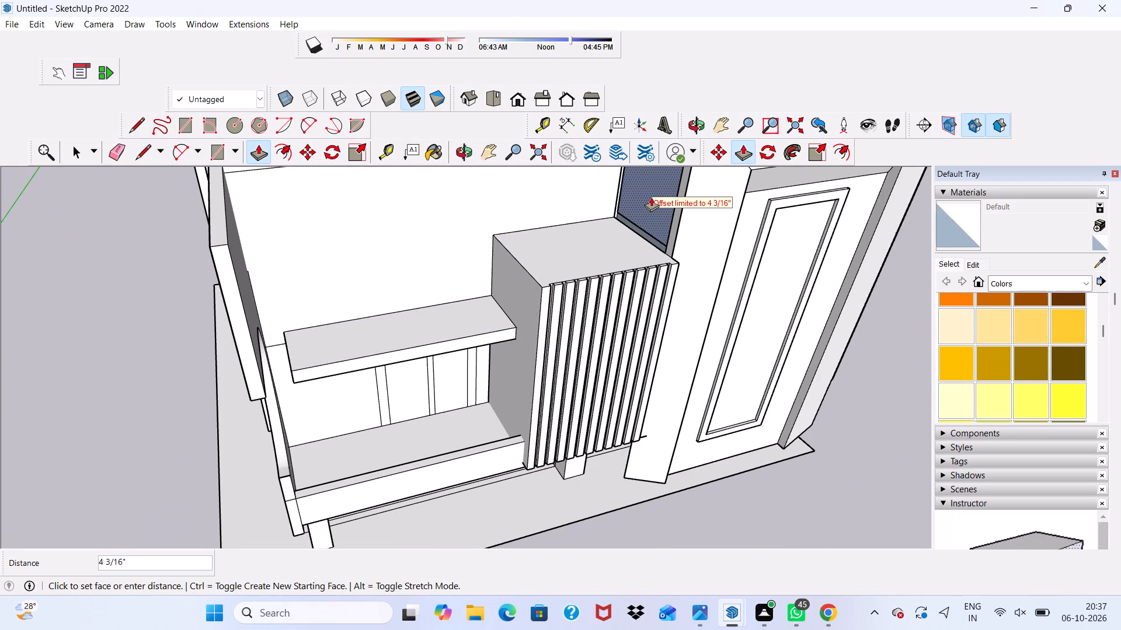
left_click(640, 211)
Push/Pull the narrow strip at the base of the side recess by 3/16", creating a new starting face.
scroll(638, 237, "up", 5)
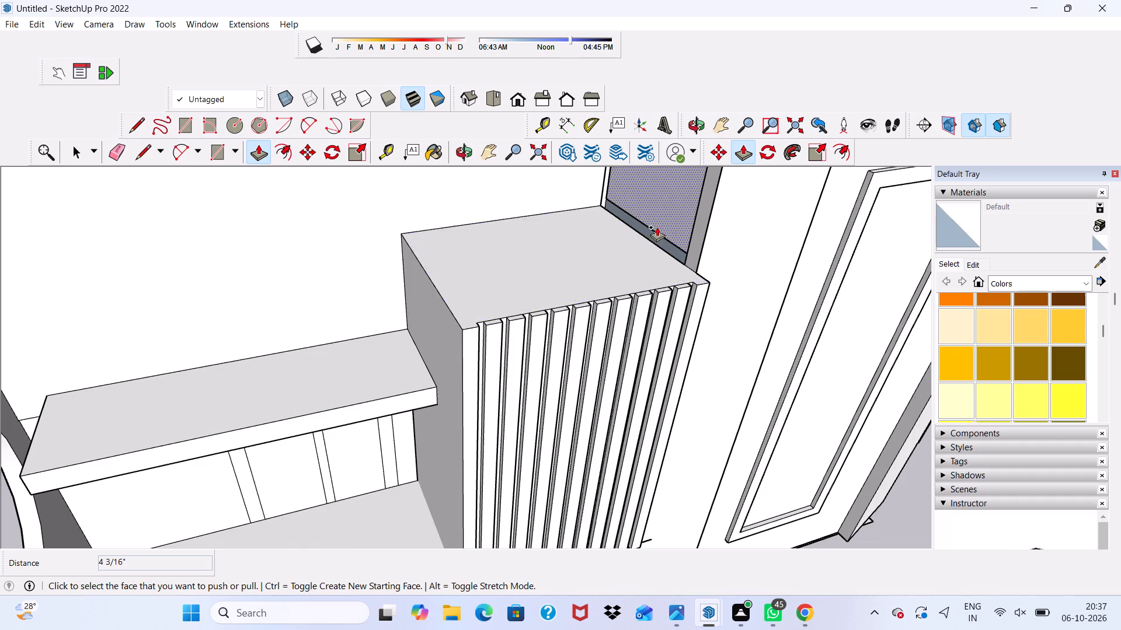
scroll(657, 227, "up", 4)
left_click(666, 246)
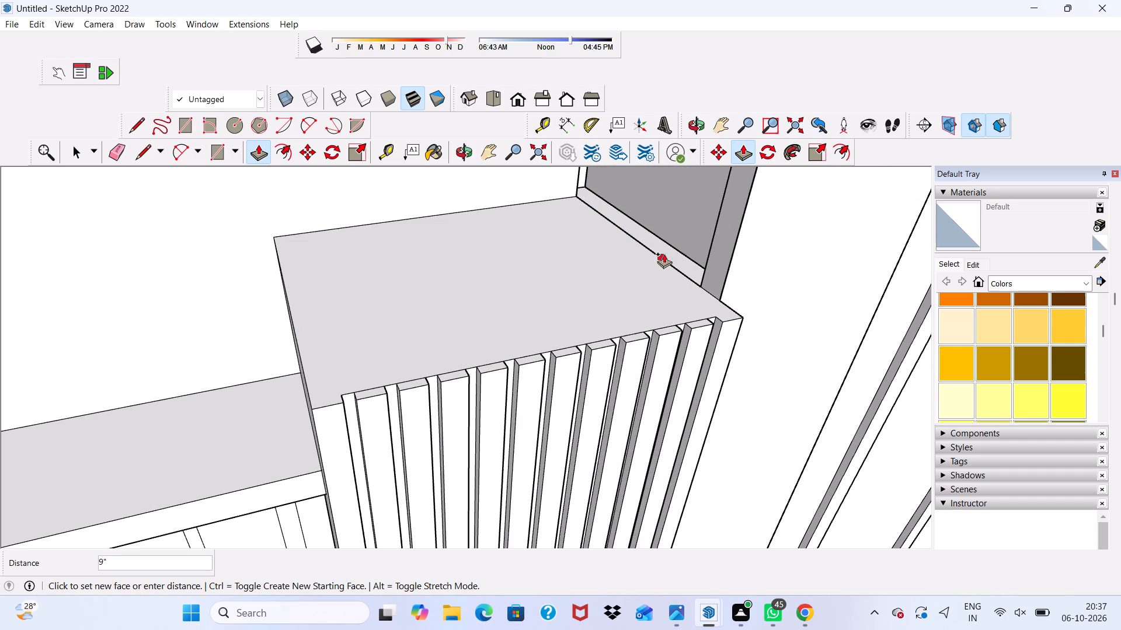
left_click(667, 251)
scroll(563, 270, "down", 14)
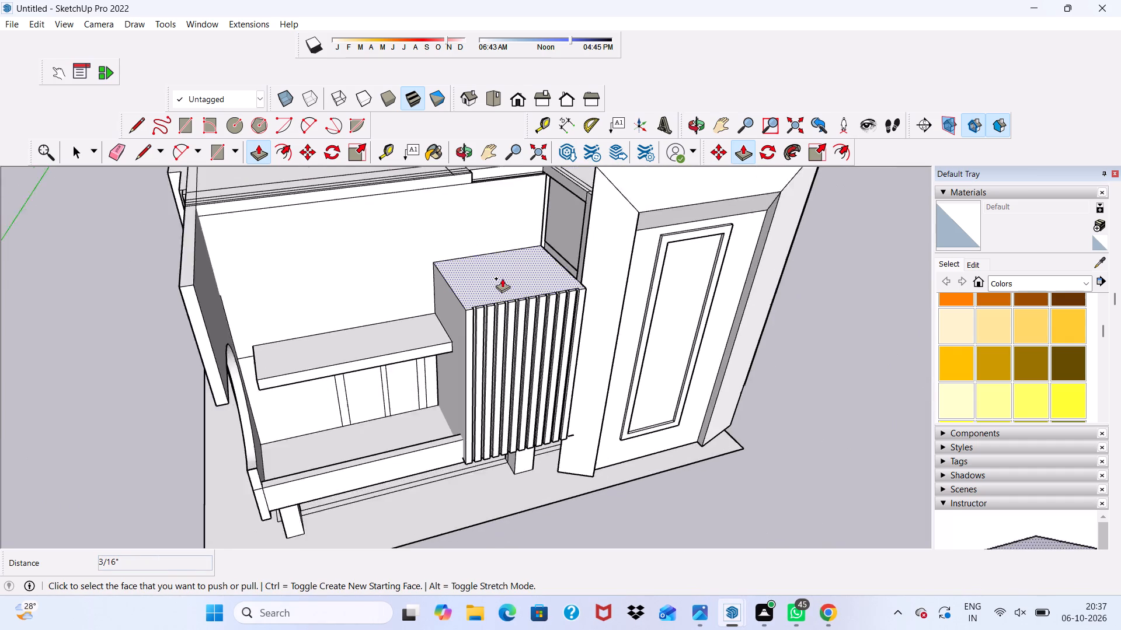
Push/Pull the narrow ledge below the roof edge above the slatted block up 10 1/16" as a new face.
middle_click_drag(502, 278, 577, 346)
scroll(577, 346, "down", 1)
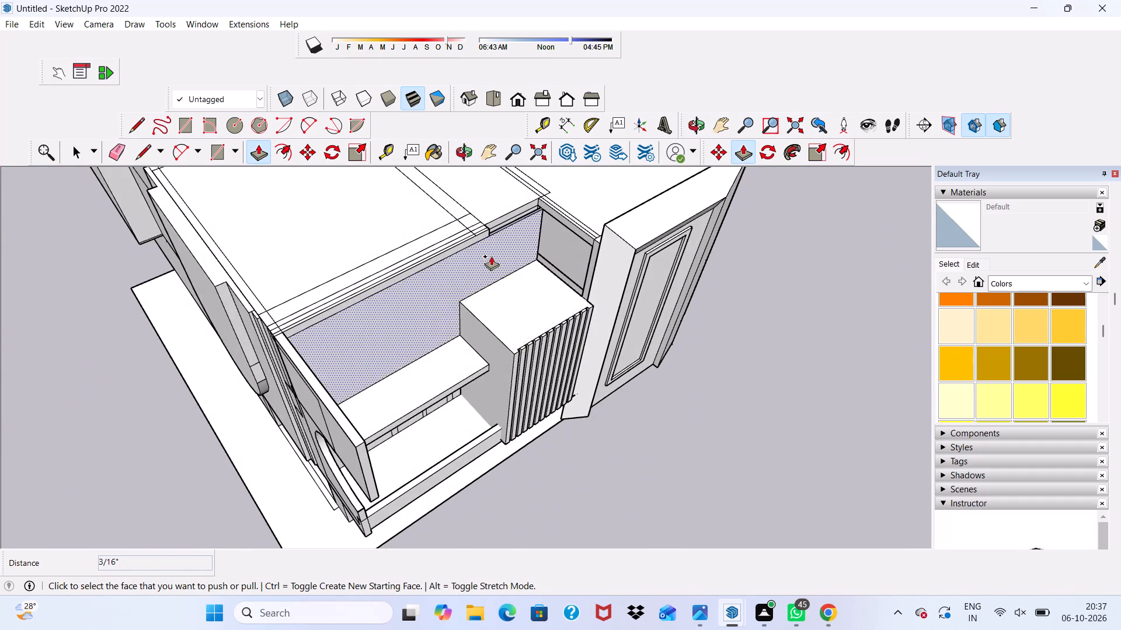
scroll(491, 254, "up", 5)
scroll(544, 167, "up", 10)
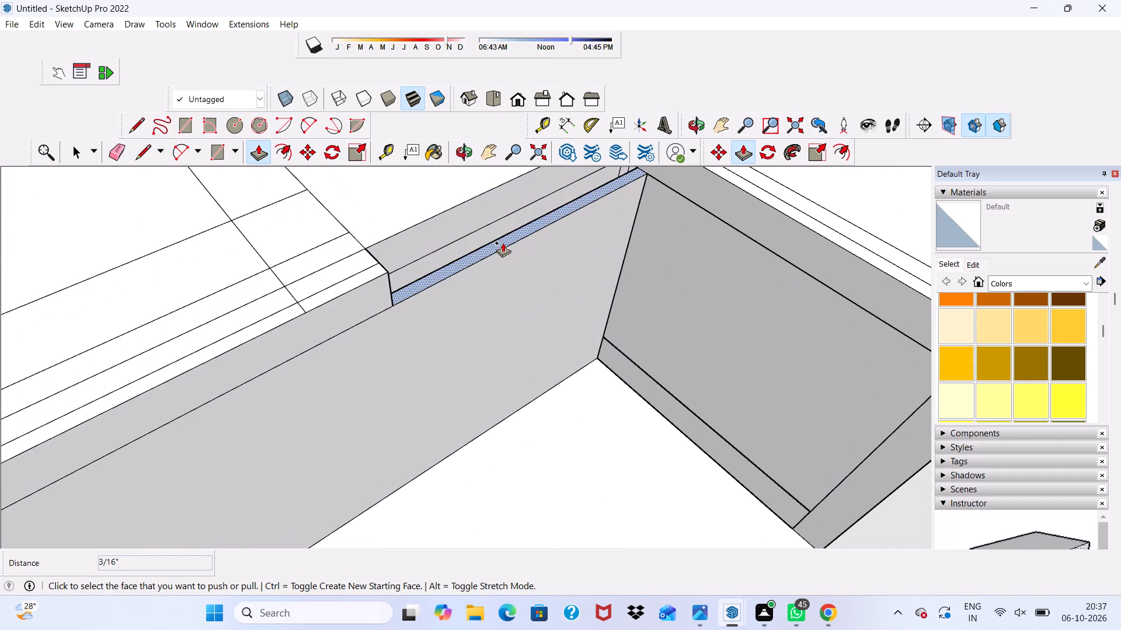
left_click(503, 243)
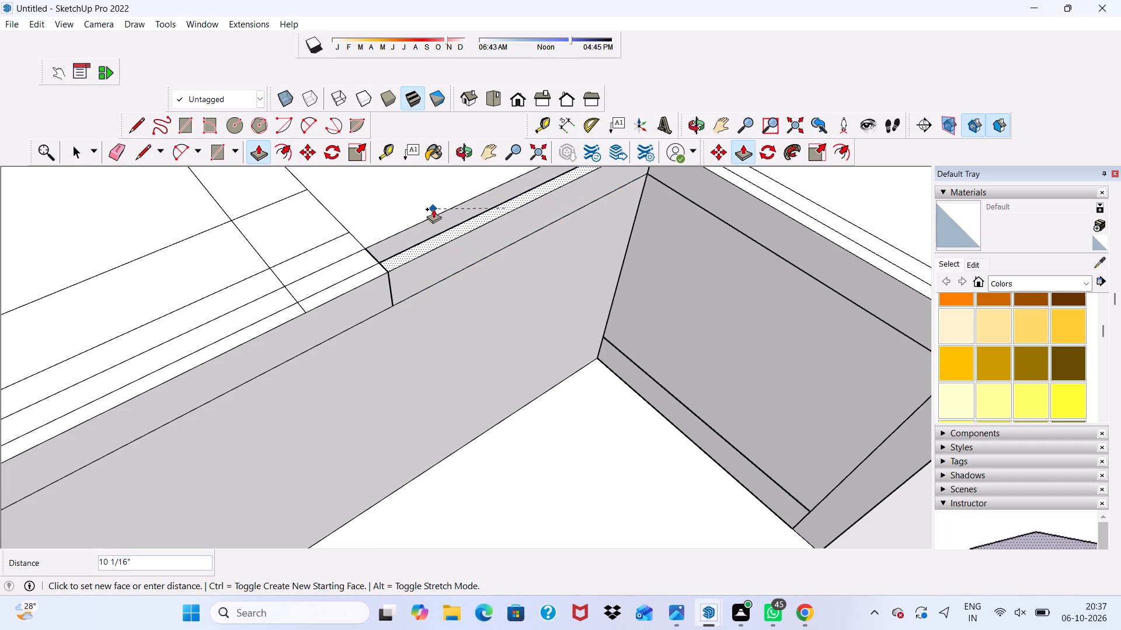
left_click(433, 209)
Push/Pull the roof-edge strip above the slatted block by 9" as a new face.
scroll(433, 209, "up", 4)
left_click(431, 229)
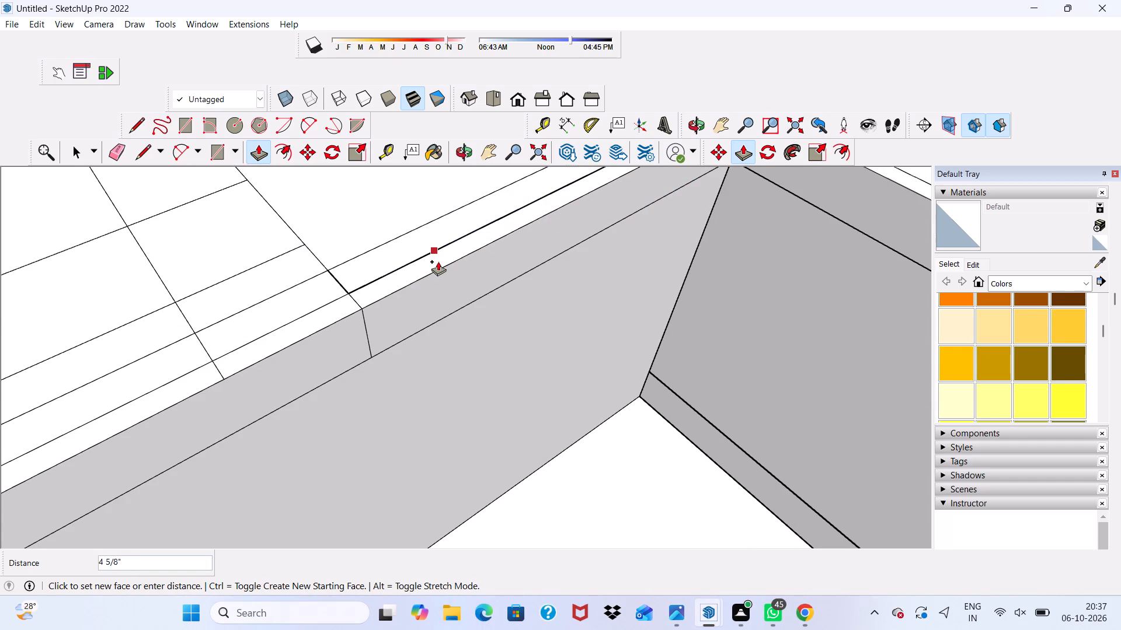
left_click(439, 270)
scroll(439, 270, "down", 4)
scroll(436, 283, "up", 3)
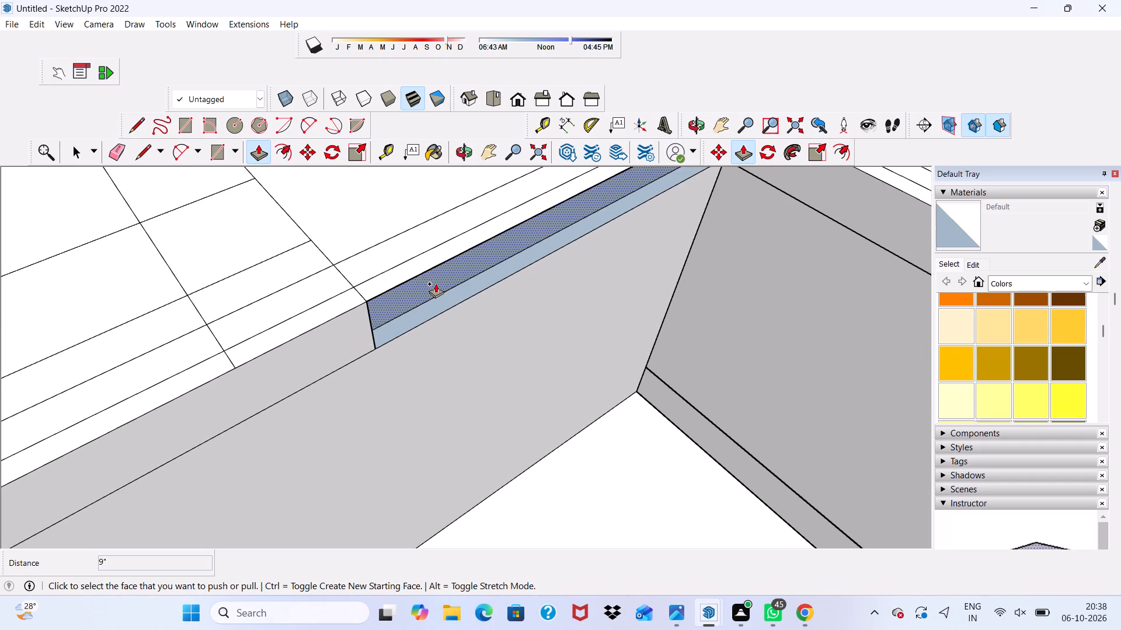
Push/Pull the recessed strip at the roof edge about 3 7/16" as a new face, flush with the upper wall.
left_click(436, 283)
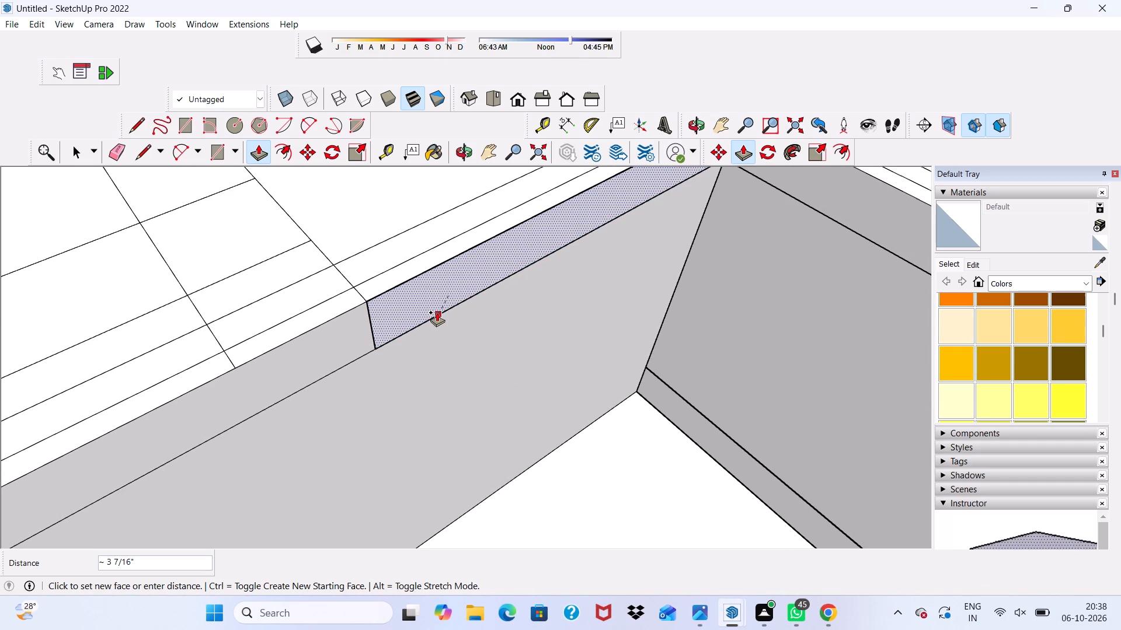
left_click(437, 312)
scroll(359, 329, "up", 4)
scroll(358, 329, "down", 2)
scroll(358, 329, "up", 1)
scroll(358, 329, "down", 7)
scroll(404, 327, "up", 1)
scroll(419, 332, "down", 5)
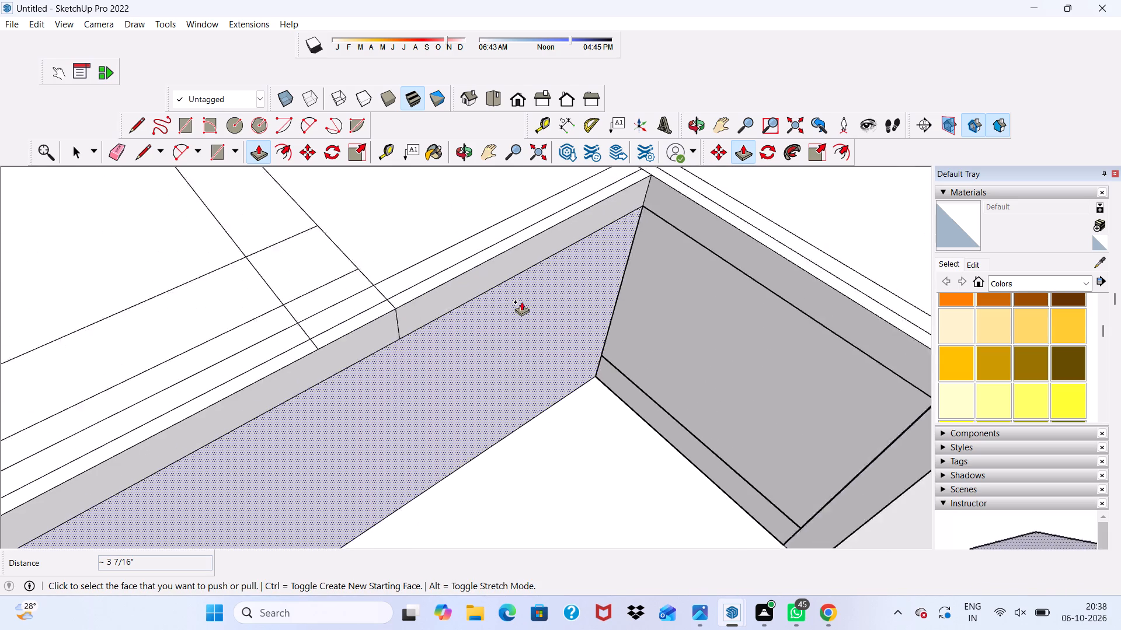
scroll(521, 302, "down", 1)
key("space")
Push/Pull the floor face of the gap between the slatted block and the side wall up about 7' 10 3/4".
scroll(576, 291, "down", 10)
middle_click_drag(435, 304, 382, 232)
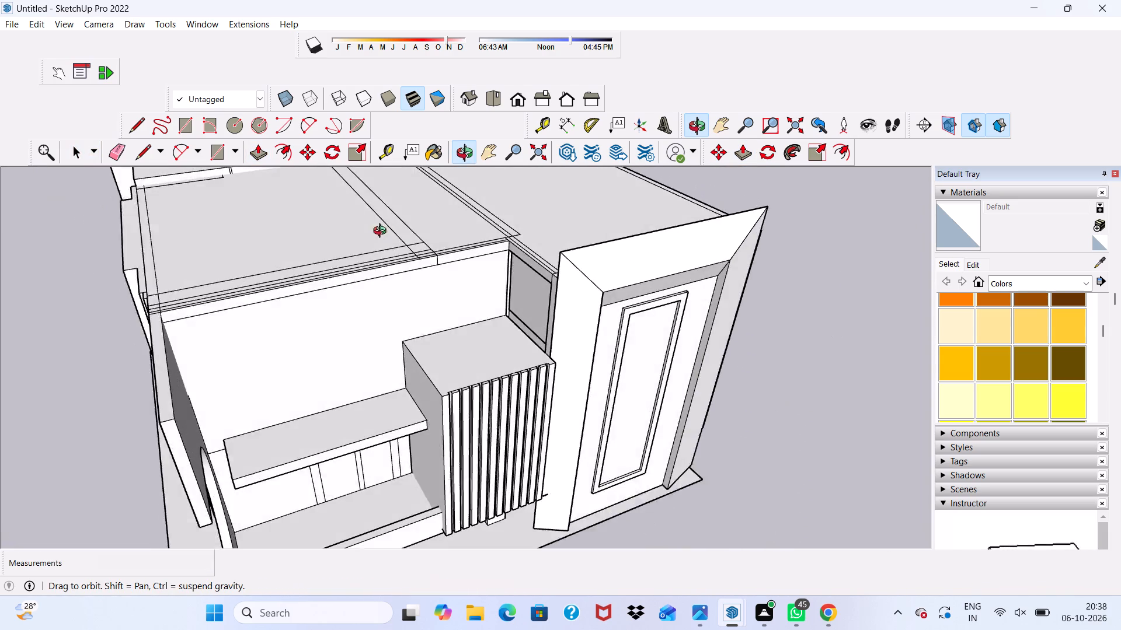
middle_click_drag(382, 232, 471, 271)
scroll(471, 271, "up", 16)
middle_click_drag(626, 325, 485, 247)
scroll(476, 349, "up", 4)
scroll(516, 418, "up", 3)
middle_click_drag(516, 419, 501, 453)
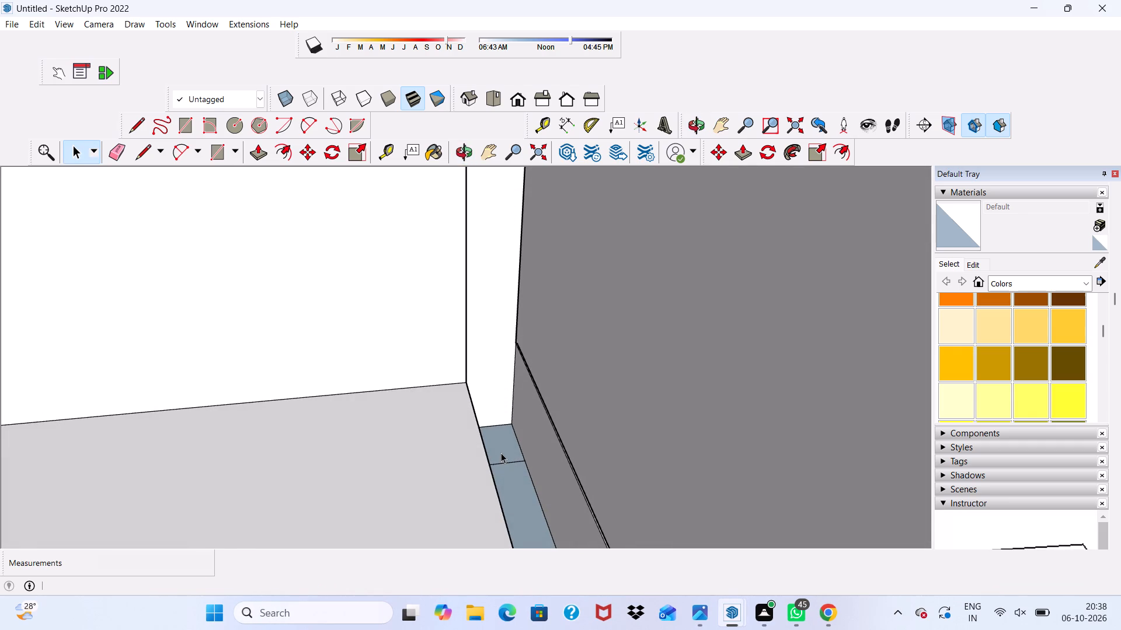
left_click(507, 487)
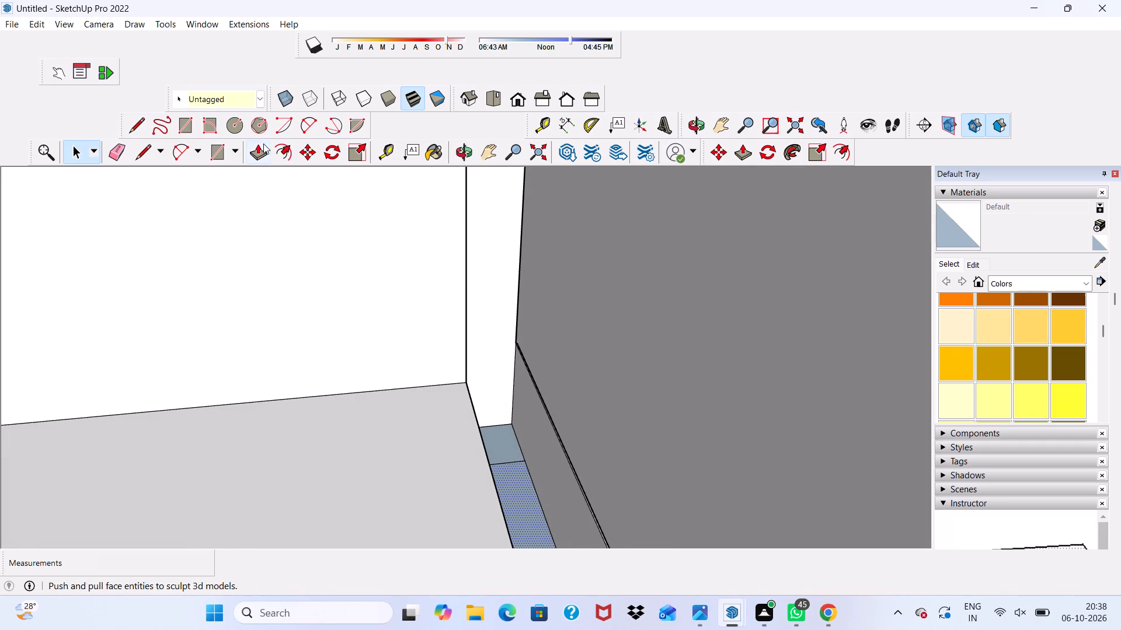
left_click(256, 144)
left_click(520, 511)
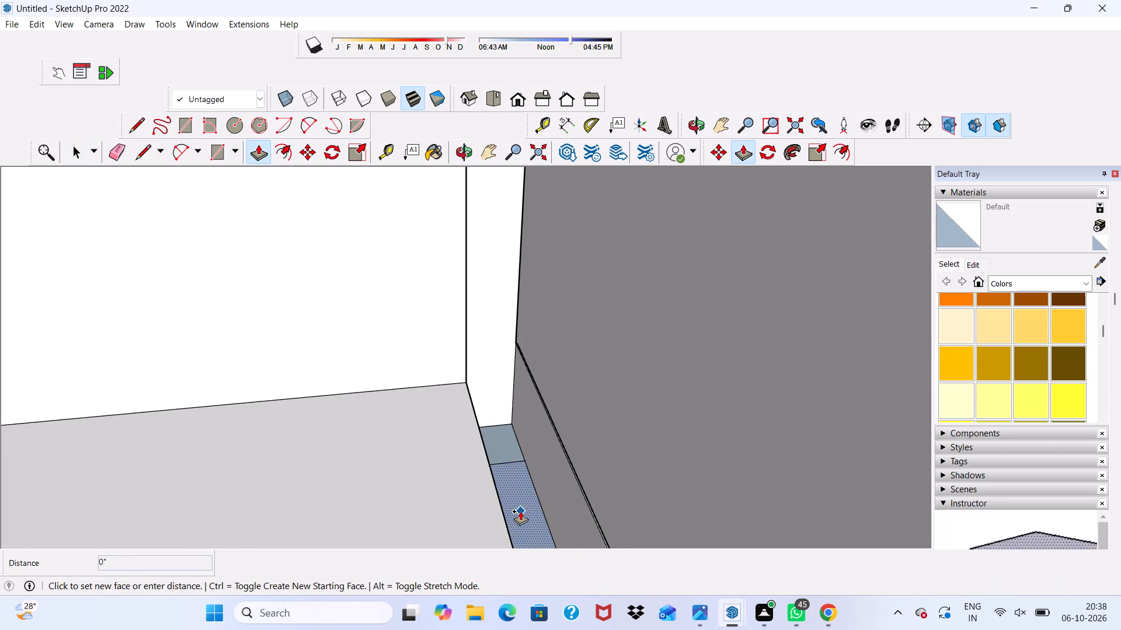
scroll(530, 423, "down", 5)
scroll(497, 329, "up", 1)
scroll(497, 329, "down", 4)
scroll(500, 295, "up", 1)
scroll(500, 294, "down", 6)
scroll(500, 294, "up", 1)
scroll(500, 294, "down", 3)
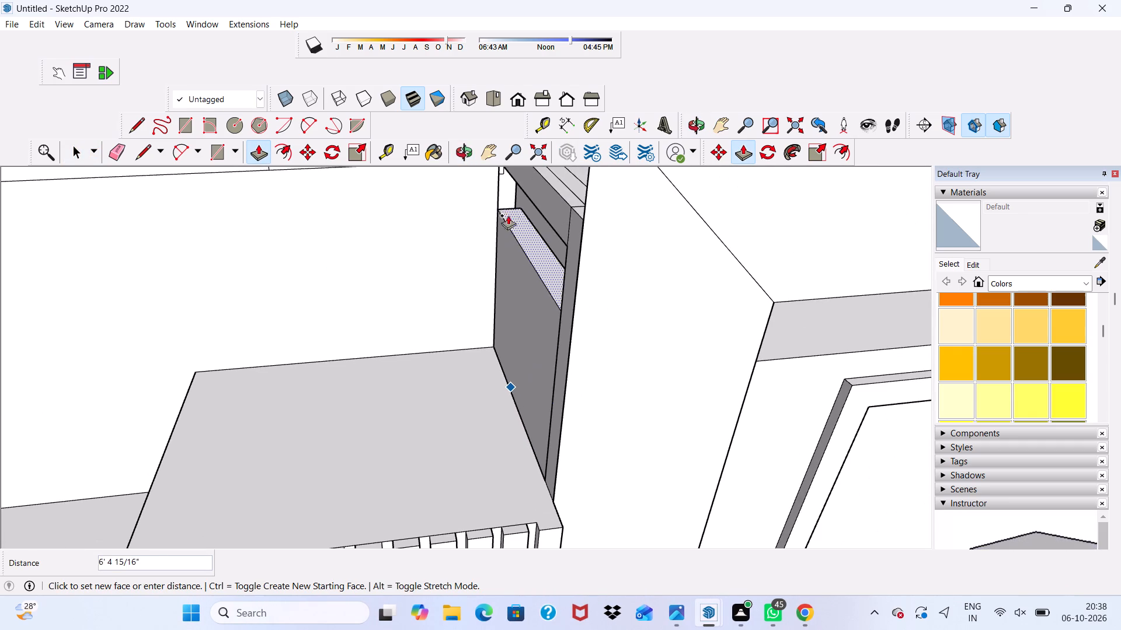
scroll(495, 183, "down", 2)
middle_click_drag(502, 208, 653, 213)
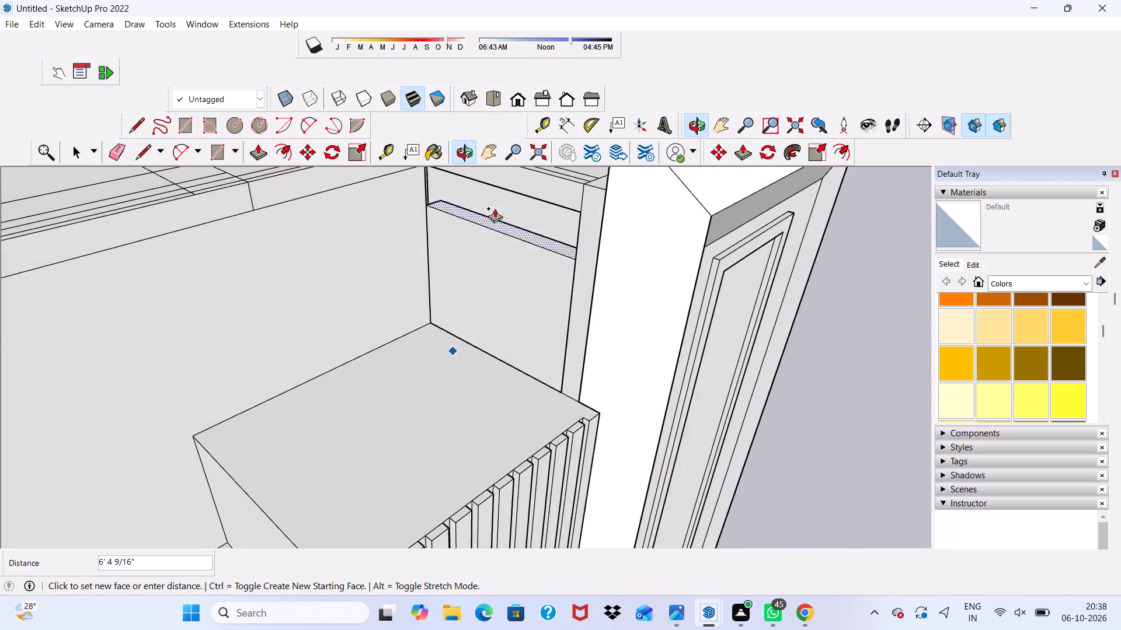
scroll(486, 193, "up", 2)
scroll(467, 177, "down", 2)
scroll(466, 177, "up", 1)
scroll(466, 178, "down", 2)
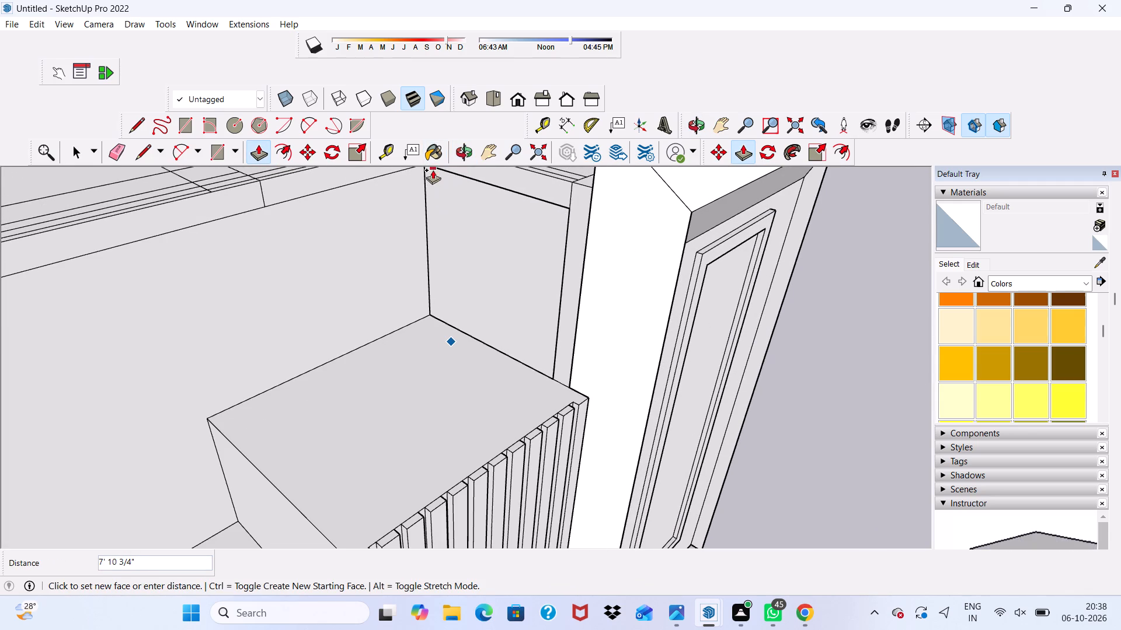
left_click(437, 168)
scroll(429, 212, "down", 3)
scroll(429, 216, "up", 1)
middle_click_drag(429, 216, 484, 240)
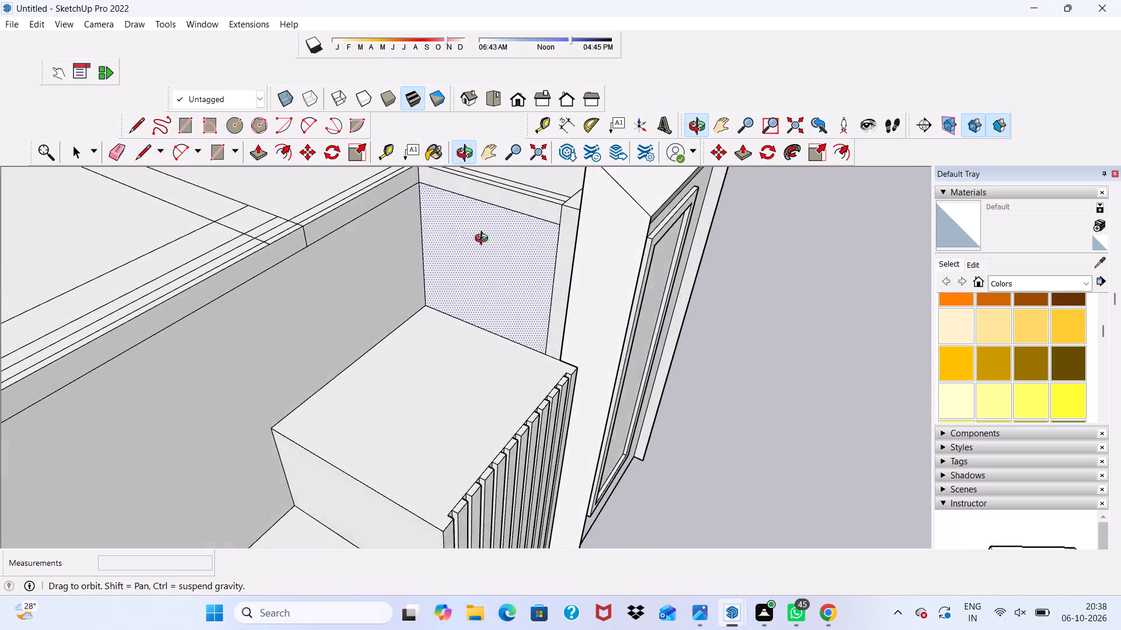
middle_click_drag(484, 240, 458, 304)
key("space")
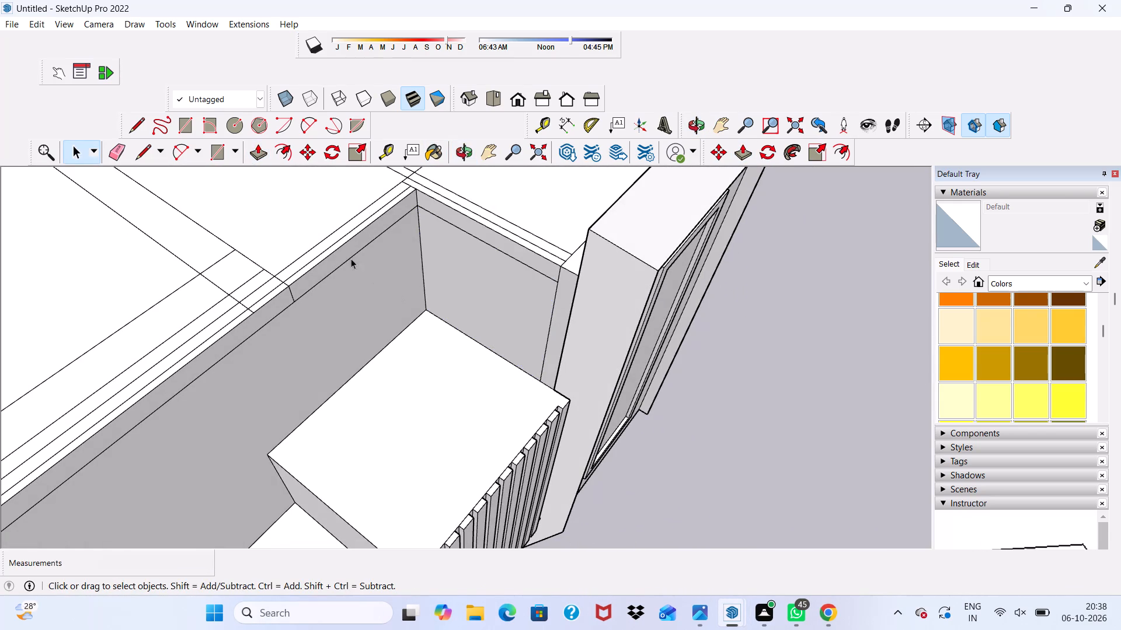
Erase the leftover construction lines across the flat roof behind the slatted block.
left_click(118, 152)
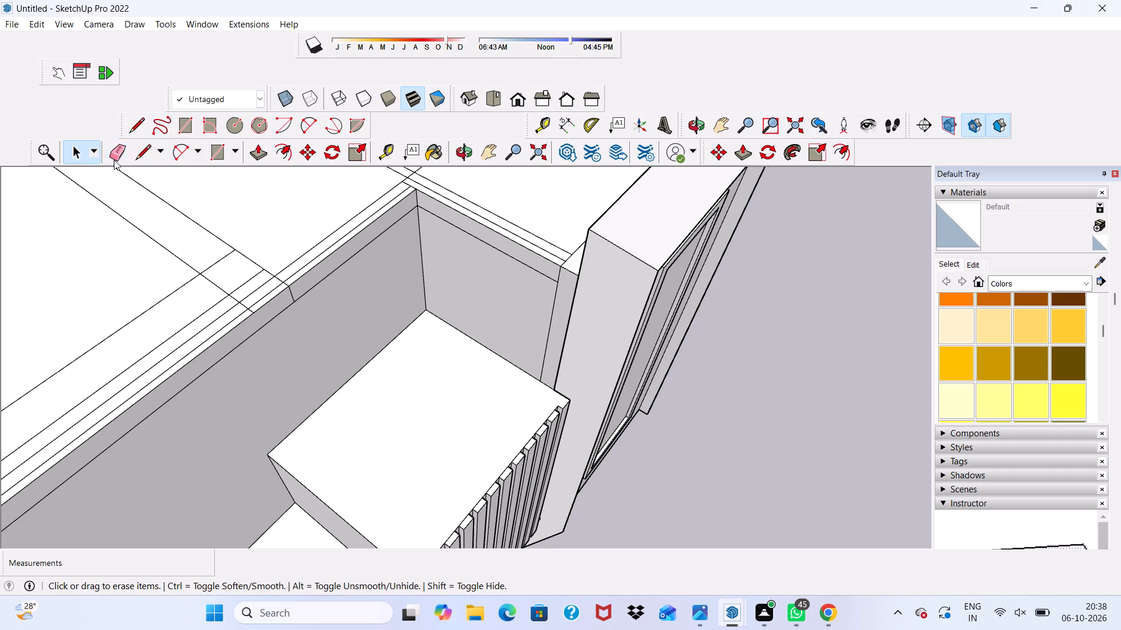
left_click_drag(194, 215, 186, 331)
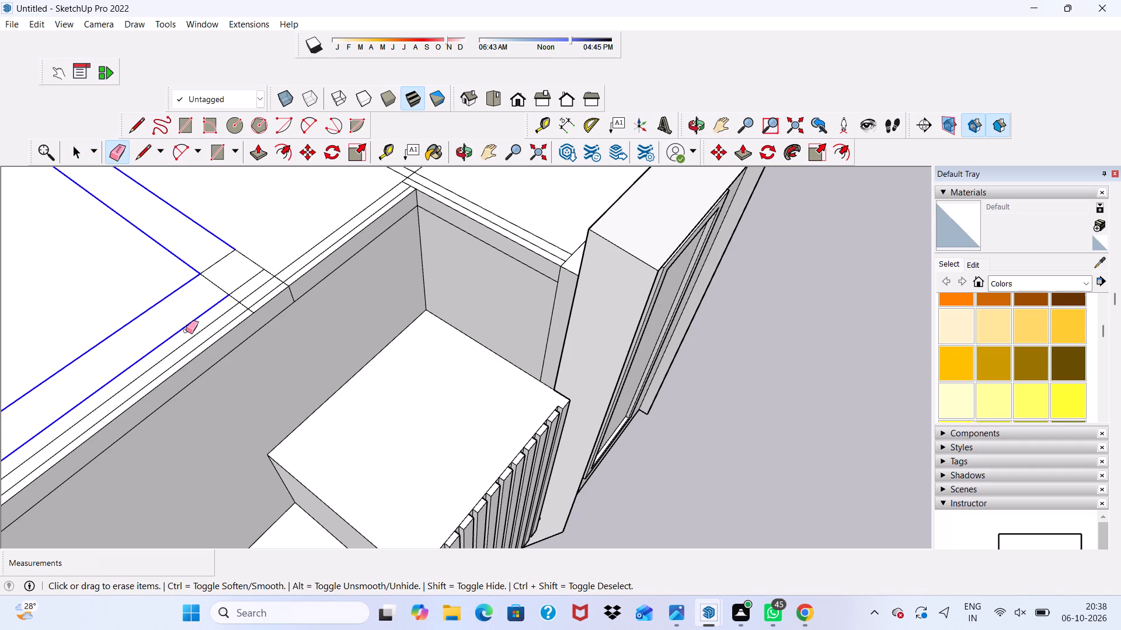
left_click_drag(186, 331, 192, 342)
scroll(210, 318, "down", 1)
left_click_drag(252, 274, 226, 306)
left_click_drag(249, 265, 255, 299)
scroll(255, 293, "down", 10)
scroll(287, 286, "up", 1)
scroll(287, 286, "down", 7)
scroll(339, 256, "up", 1)
scroll(339, 256, "down", 1)
scroll(127, 286, "up", 4)
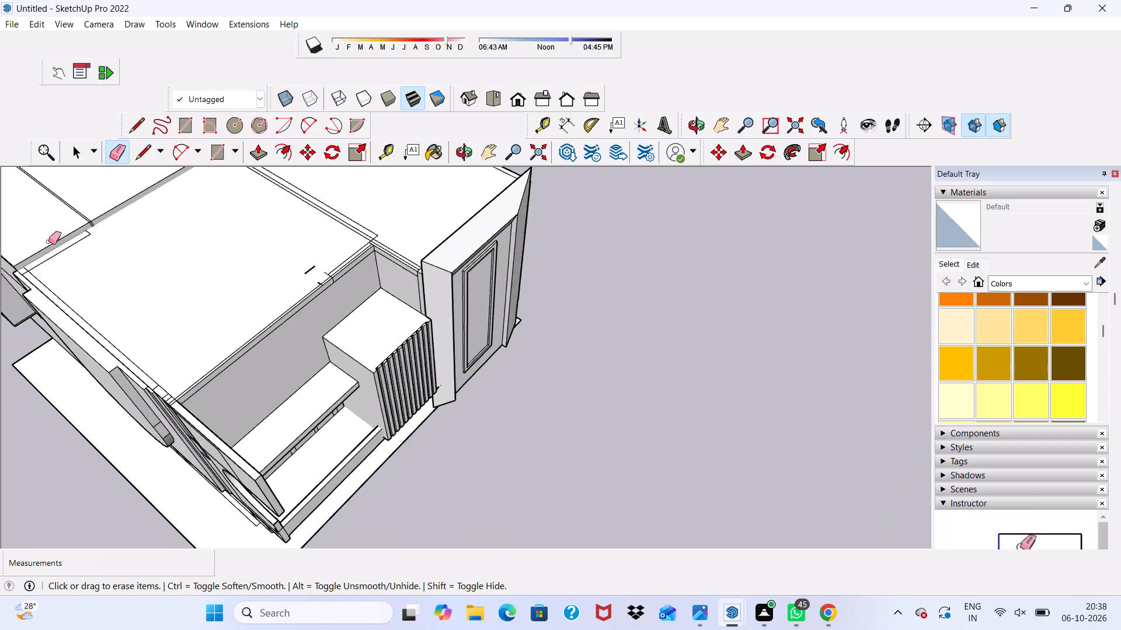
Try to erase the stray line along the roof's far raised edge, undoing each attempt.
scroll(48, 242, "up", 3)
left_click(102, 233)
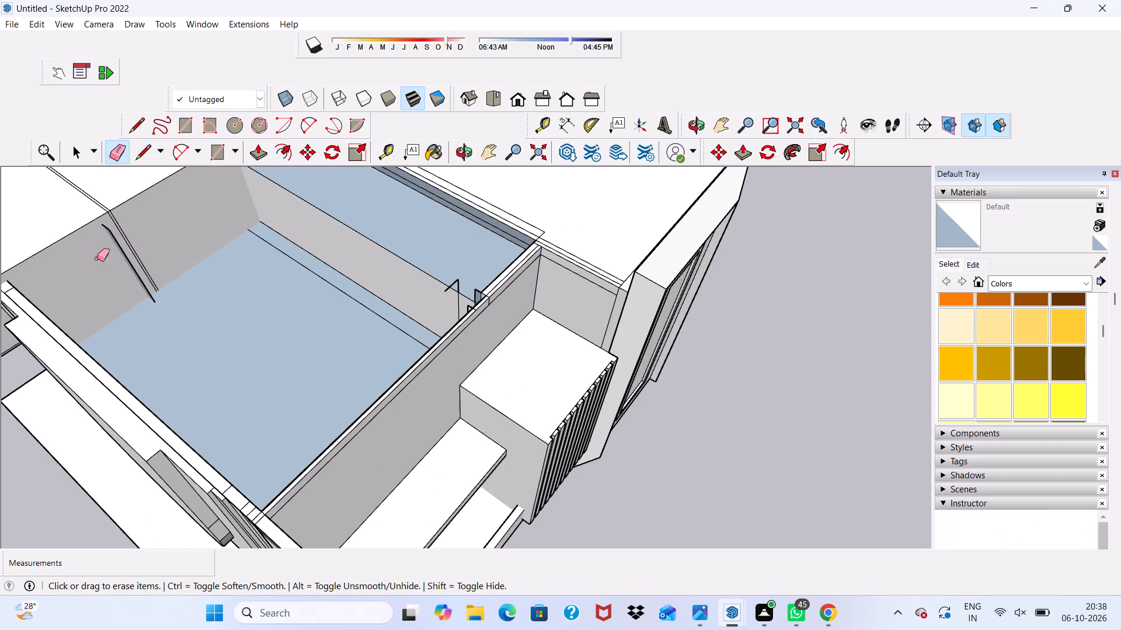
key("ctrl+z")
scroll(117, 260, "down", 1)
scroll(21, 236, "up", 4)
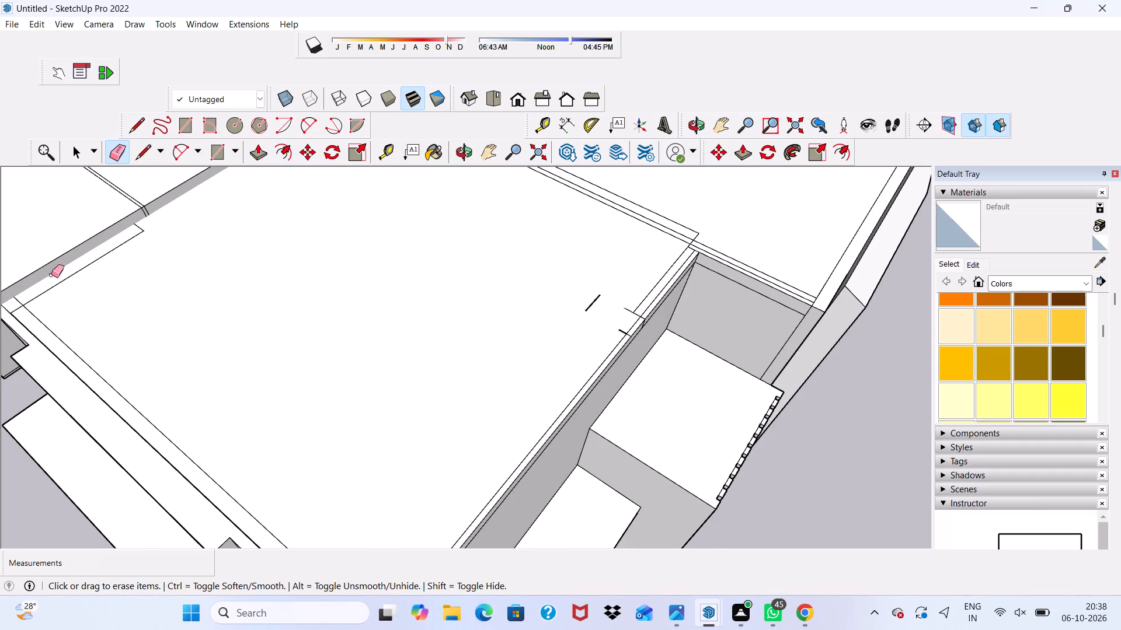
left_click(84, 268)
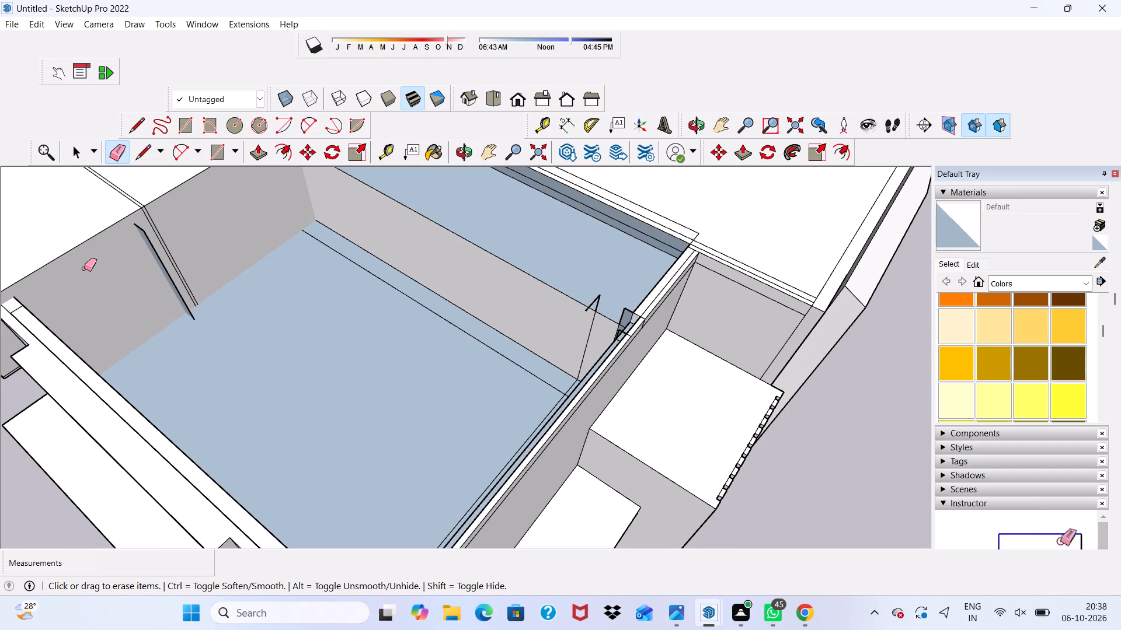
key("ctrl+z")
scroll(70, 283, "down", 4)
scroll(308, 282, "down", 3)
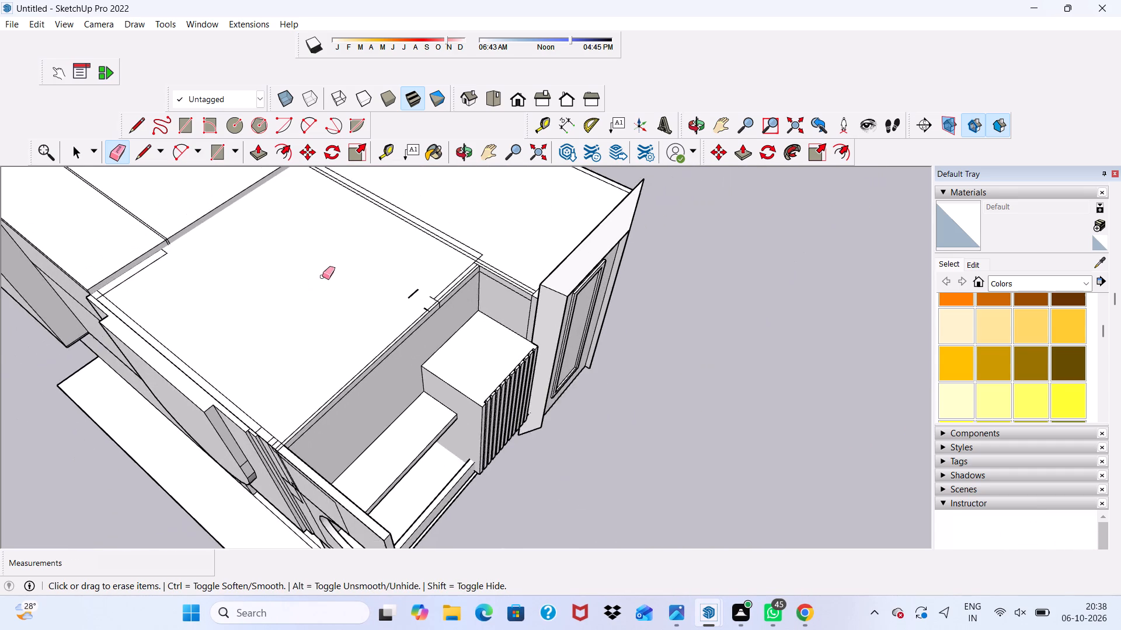
Erase the leftover lines around the roof corner at the inner end of the recess above the slatted block.
scroll(532, 187, "up", 1)
left_click_drag(442, 242, 431, 251)
scroll(408, 219, "down", 4)
middle_click_drag(444, 250, 630, 248)
scroll(415, 282, "up", 2)
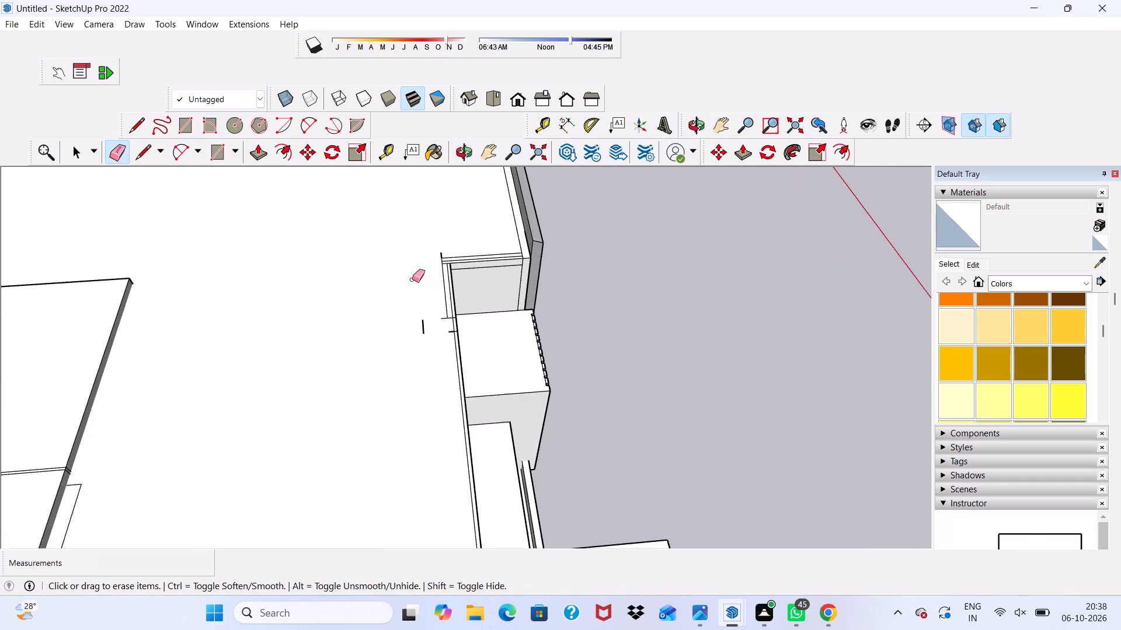
scroll(412, 279, "up", 3)
scroll(438, 249, "down", 1)
scroll(438, 249, "up", 3)
left_click_drag(464, 257, 459, 266)
scroll(459, 266, "up", 4)
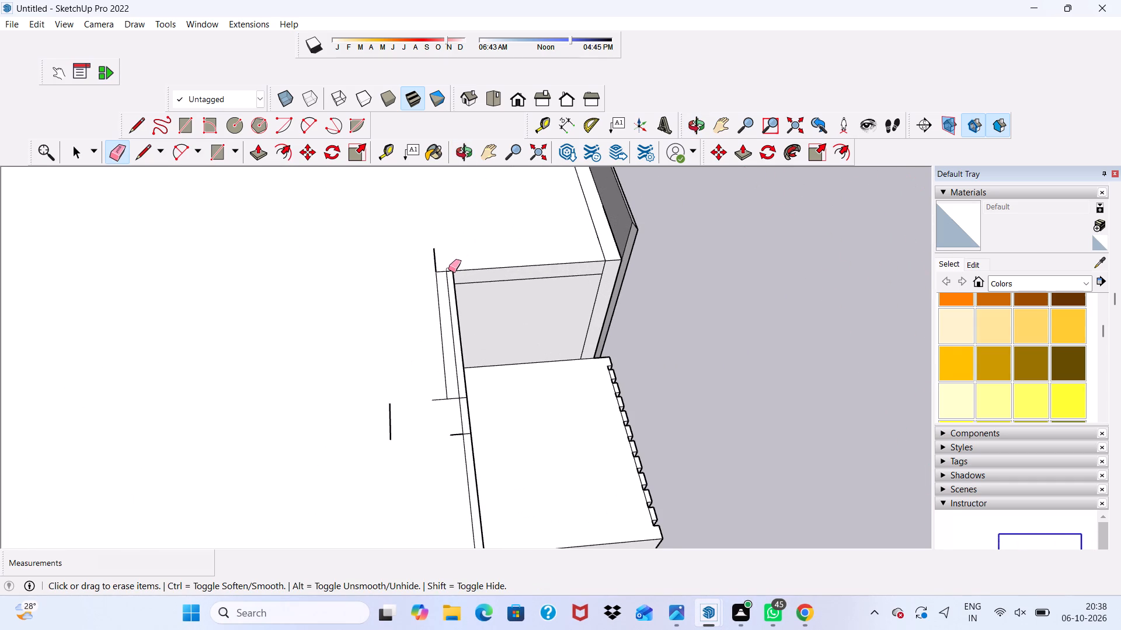
left_click(448, 269)
left_click_drag(443, 280, 434, 311)
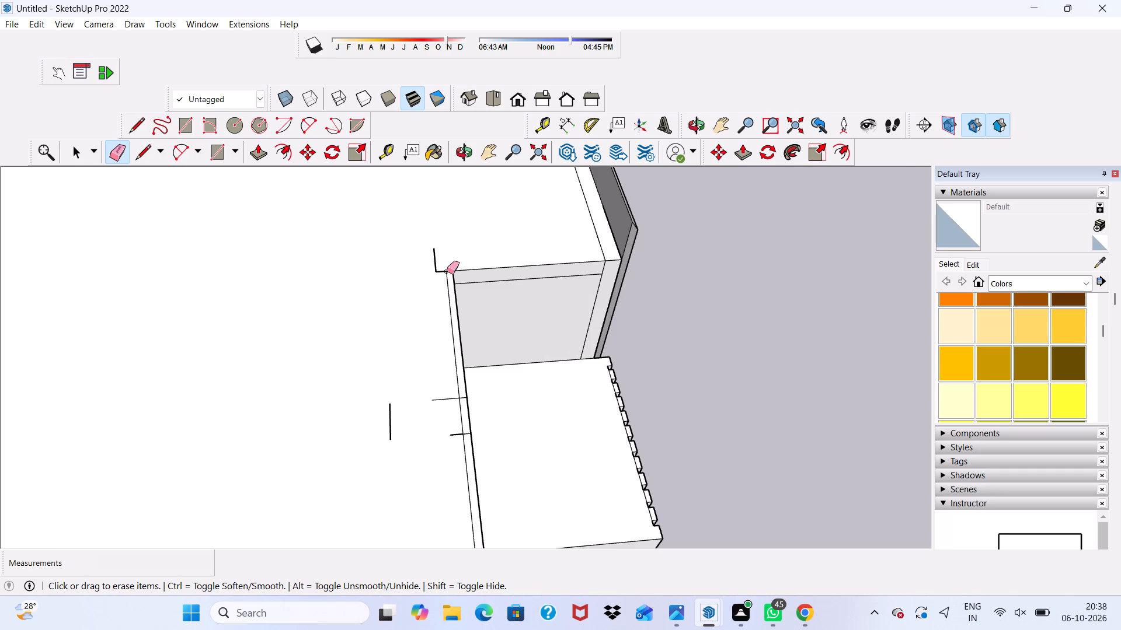
left_click_drag(447, 271, 447, 277)
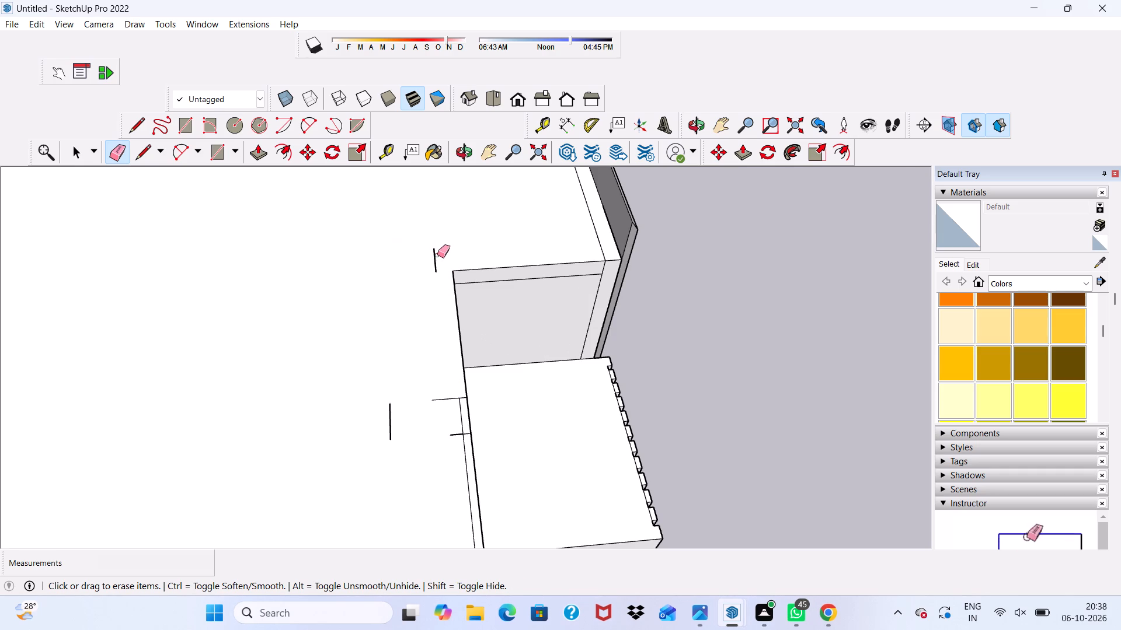
left_click(433, 259)
left_click_drag(435, 265, 440, 276)
scroll(440, 276, "up", 1)
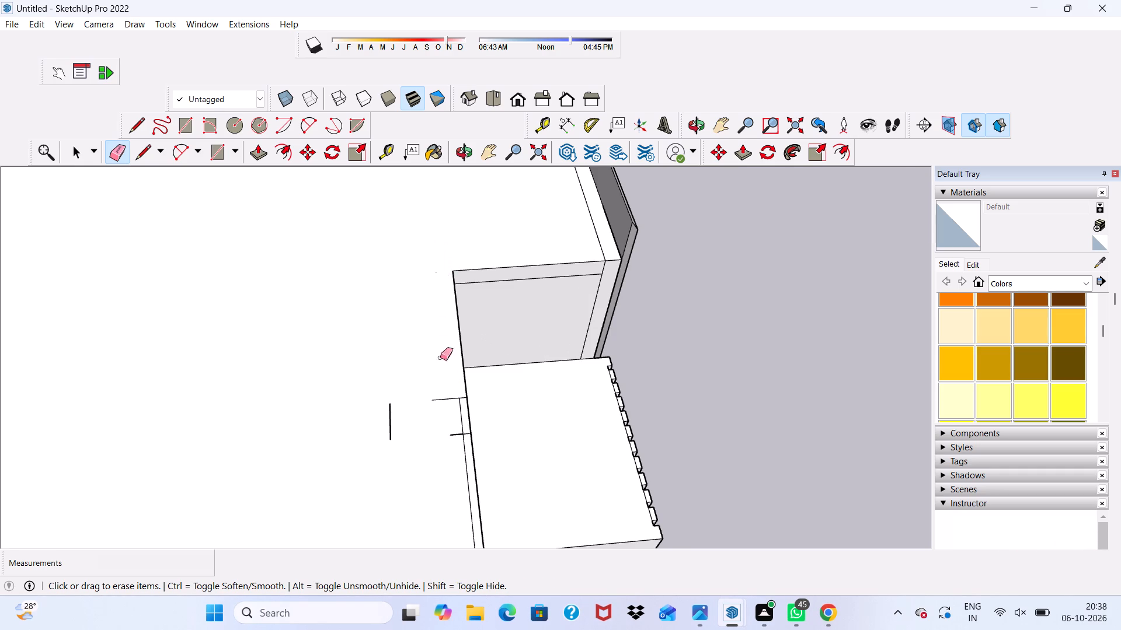
Erase the stray segments on the roof beside the slatted block and the long line parallel to the roof edge.
left_click_drag(466, 416, 460, 449)
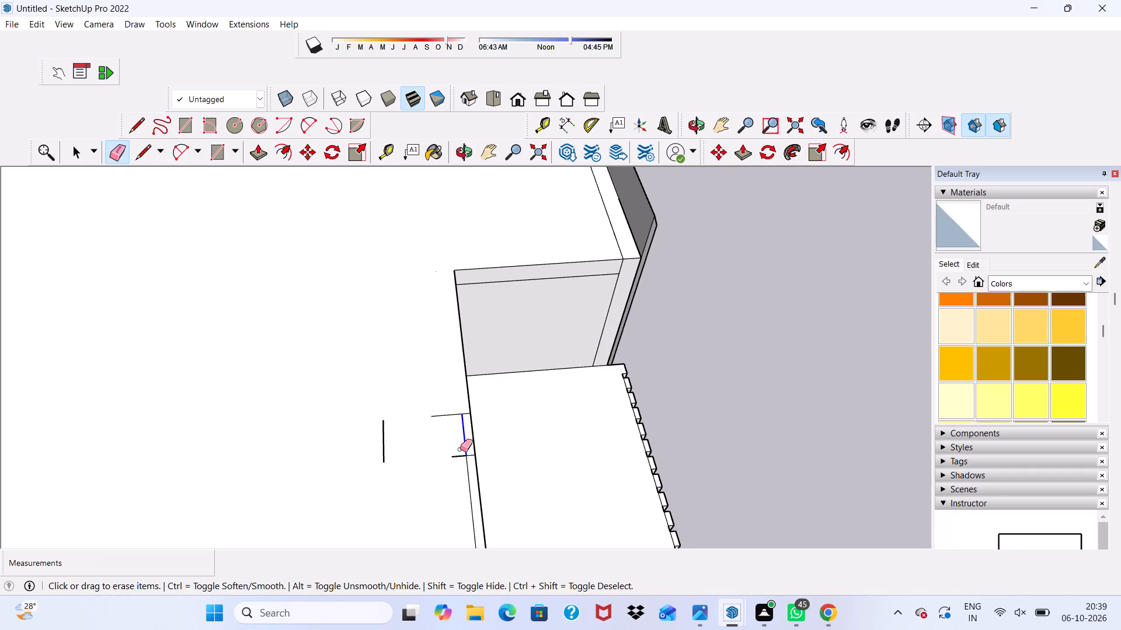
left_click_drag(460, 449, 460, 468)
left_click(457, 417)
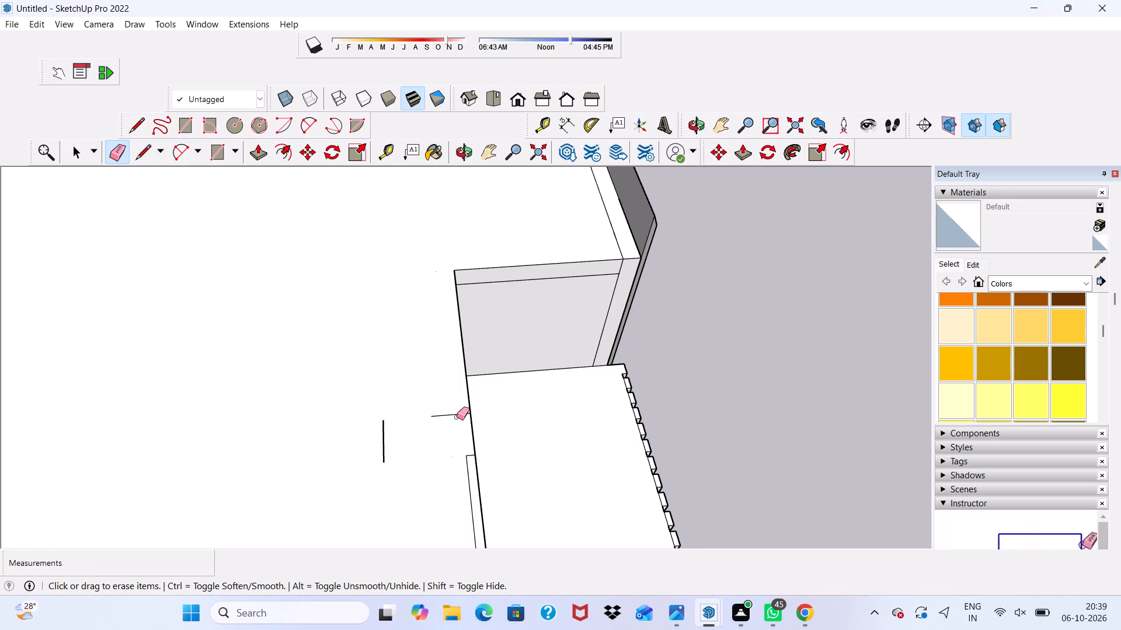
left_click(454, 415)
left_click(454, 416)
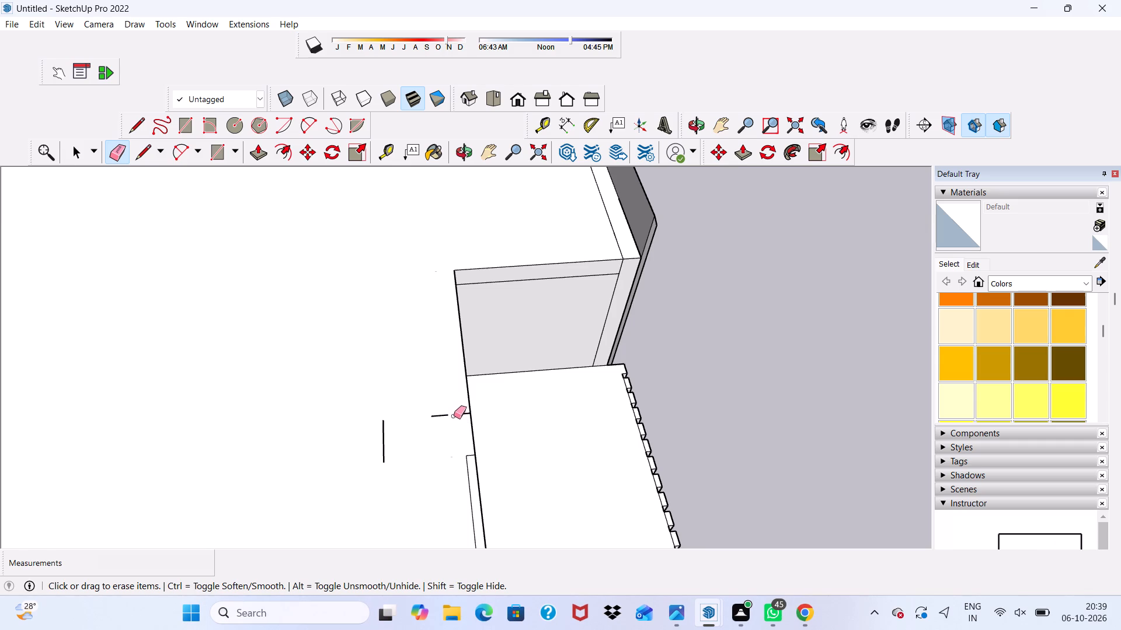
left_click_drag(385, 425, 377, 444)
scroll(403, 416, "down", 16)
scroll(391, 544, "up", 12)
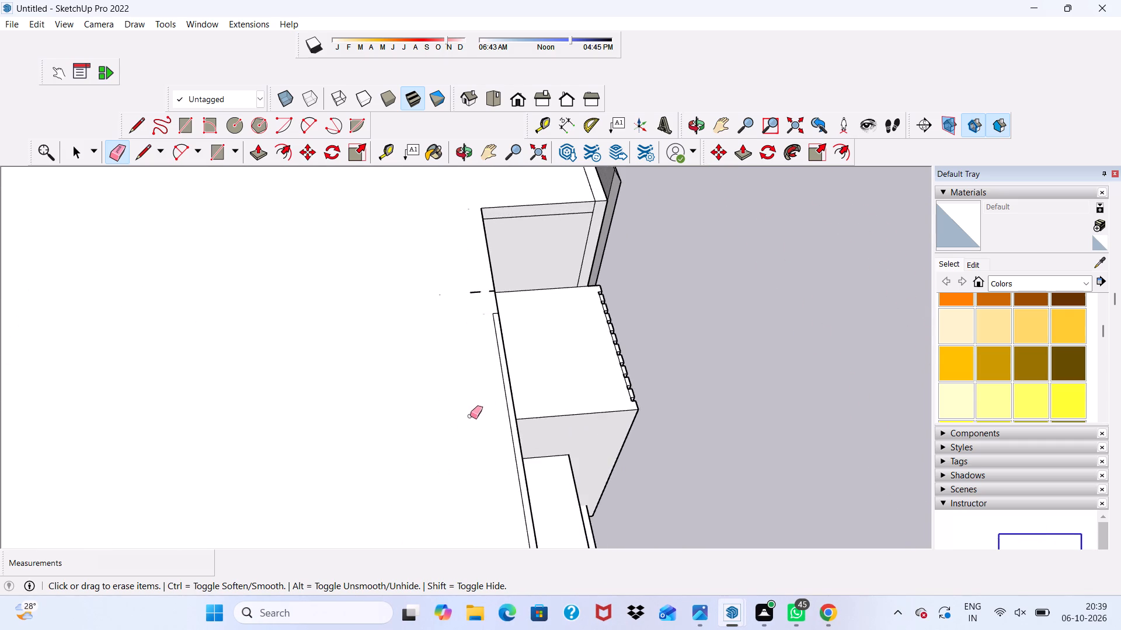
scroll(503, 369, "up", 4)
left_click(490, 372)
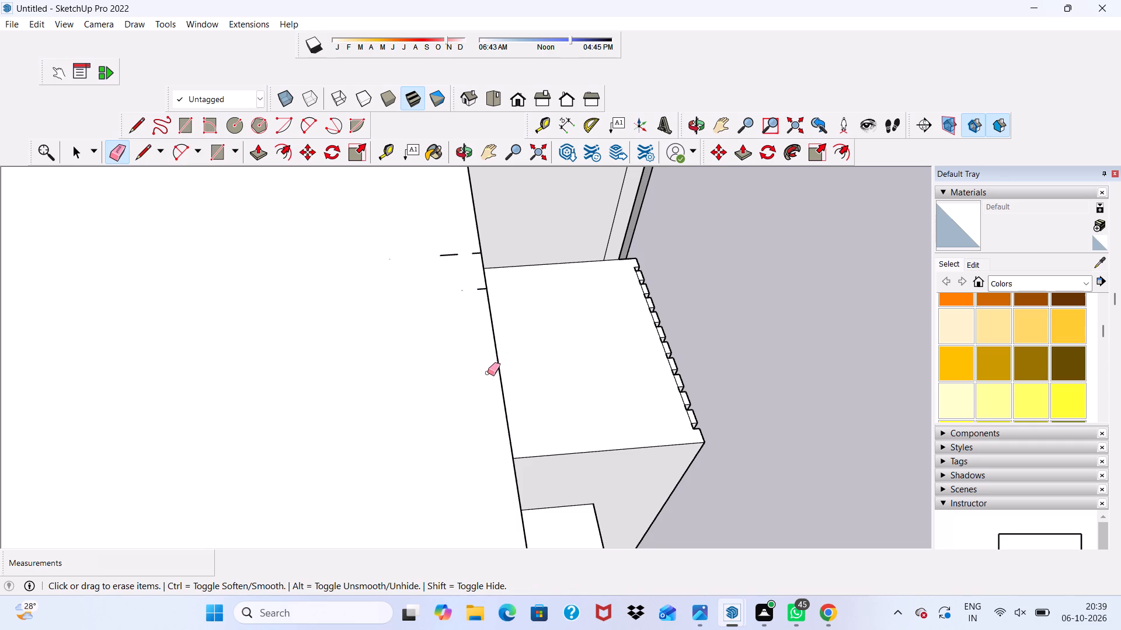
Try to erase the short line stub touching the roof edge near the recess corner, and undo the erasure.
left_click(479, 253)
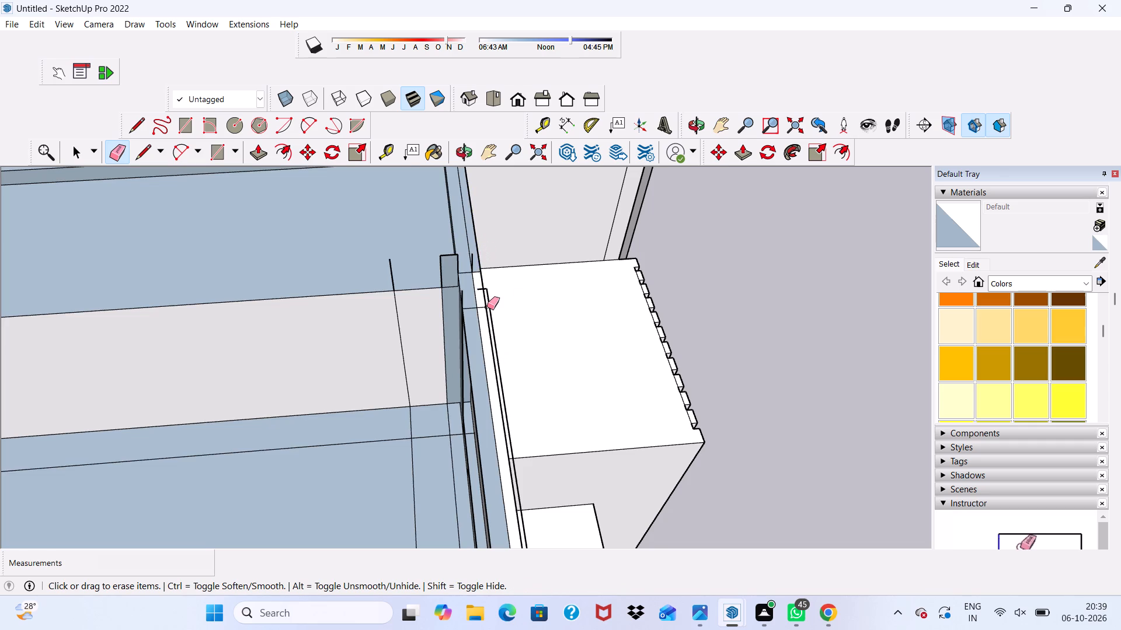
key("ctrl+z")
Erase the remaining short line stubs on the roof along its edge beside the slatted block.
scroll(455, 288, "up", 4)
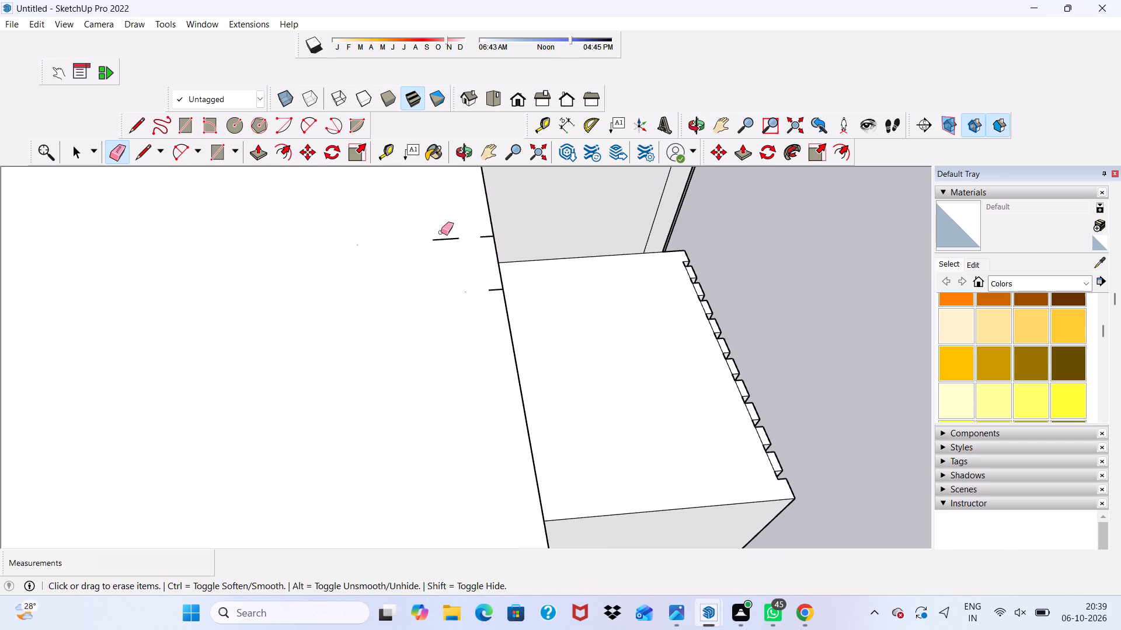
left_click_drag(441, 232, 444, 248)
scroll(499, 235, "up", 4)
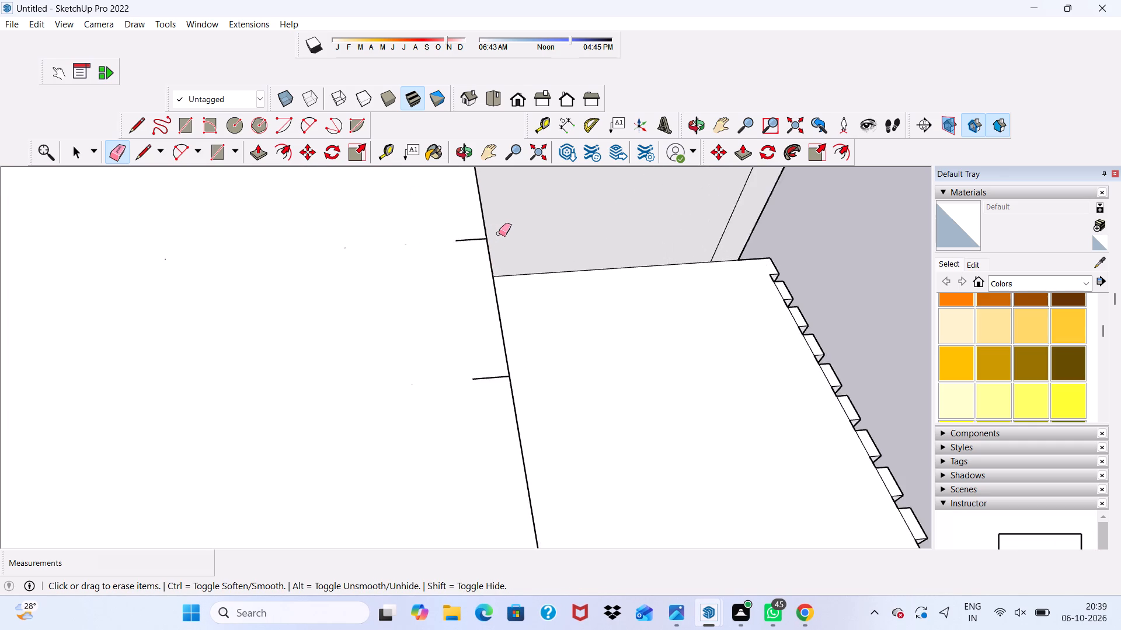
scroll(499, 233, "up", 3)
left_click_drag(417, 251, 413, 271)
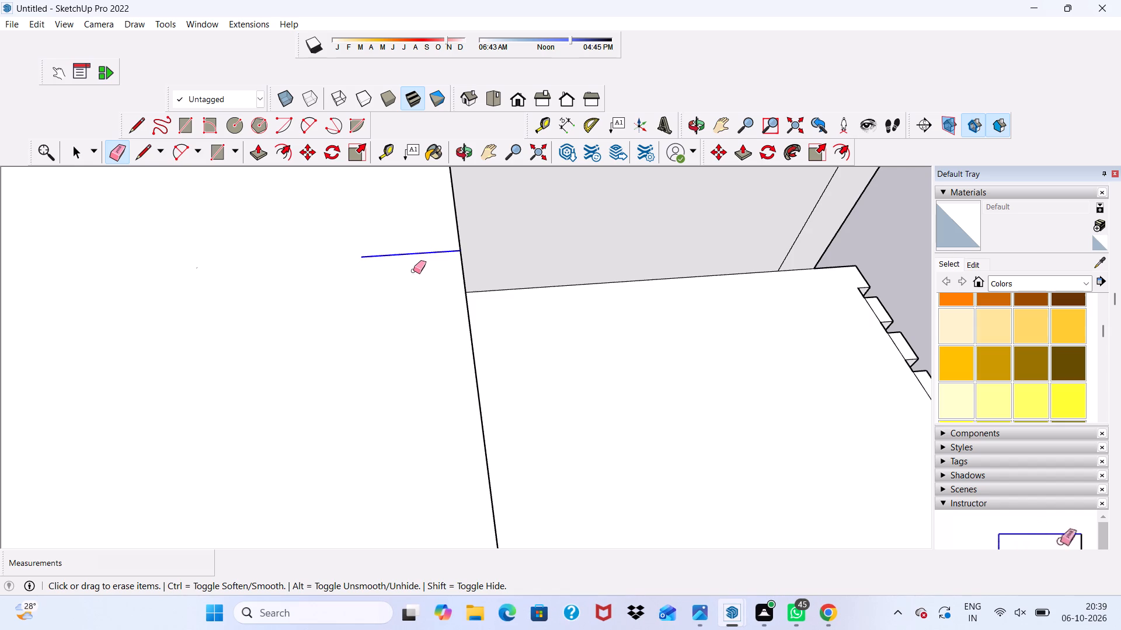
scroll(413, 271, "down", 17)
scroll(422, 376, "up", 6)
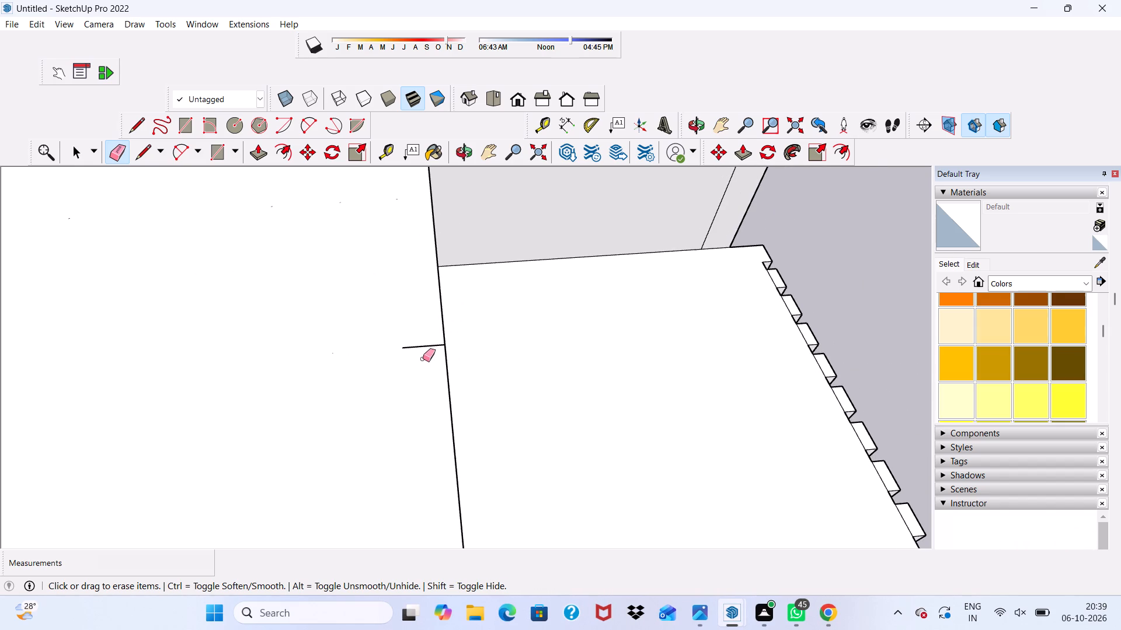
left_click(423, 346)
scroll(423, 346, "down", 4)
scroll(506, 345, "up", 1)
scroll(507, 345, "down", 5)
Erase the short cross line in the upper band of the recess wall behind the slatted block.
middle_click_drag(513, 337, 326, 344)
scroll(326, 339, "down", 1)
scroll(274, 251, "up", 2)
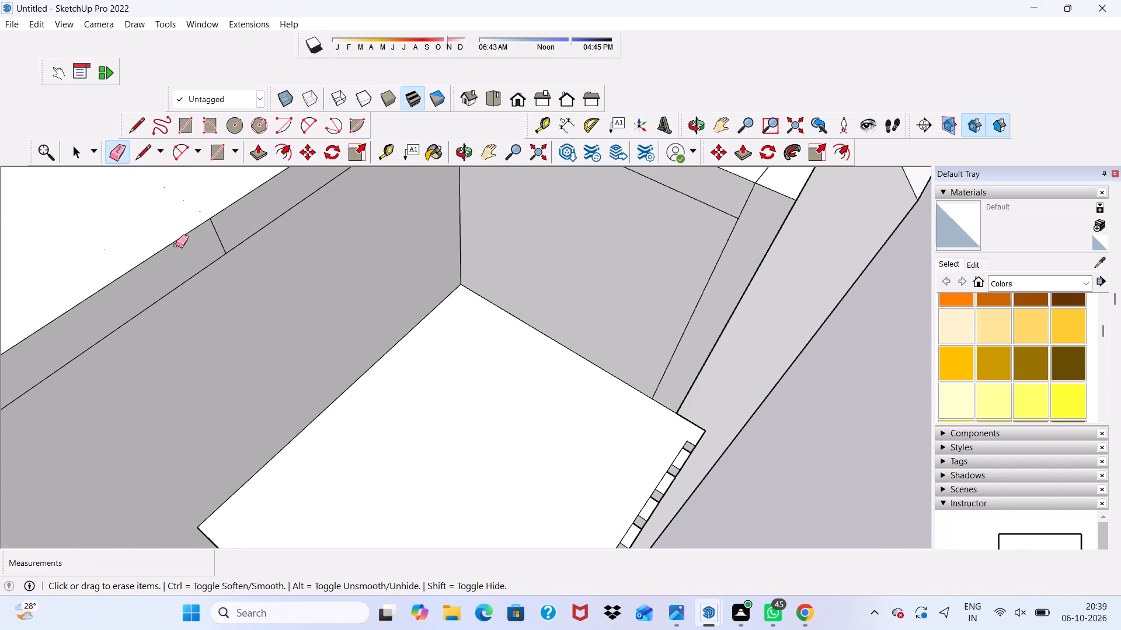
left_click(215, 236)
left_click_drag(224, 226, 214, 237)
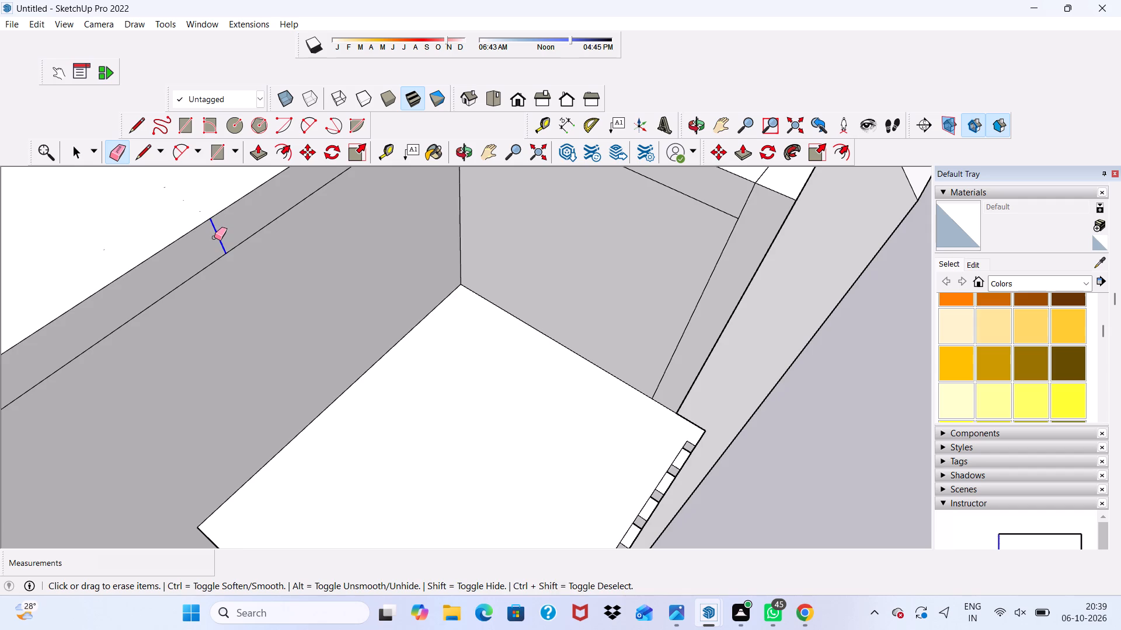
left_click_drag(214, 237, 213, 238)
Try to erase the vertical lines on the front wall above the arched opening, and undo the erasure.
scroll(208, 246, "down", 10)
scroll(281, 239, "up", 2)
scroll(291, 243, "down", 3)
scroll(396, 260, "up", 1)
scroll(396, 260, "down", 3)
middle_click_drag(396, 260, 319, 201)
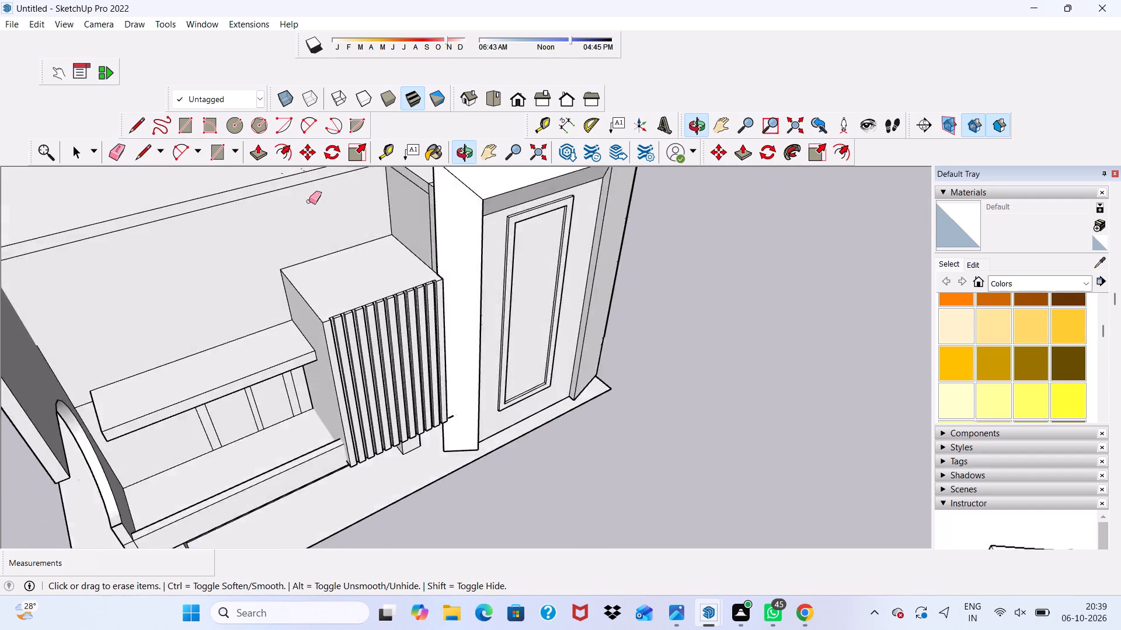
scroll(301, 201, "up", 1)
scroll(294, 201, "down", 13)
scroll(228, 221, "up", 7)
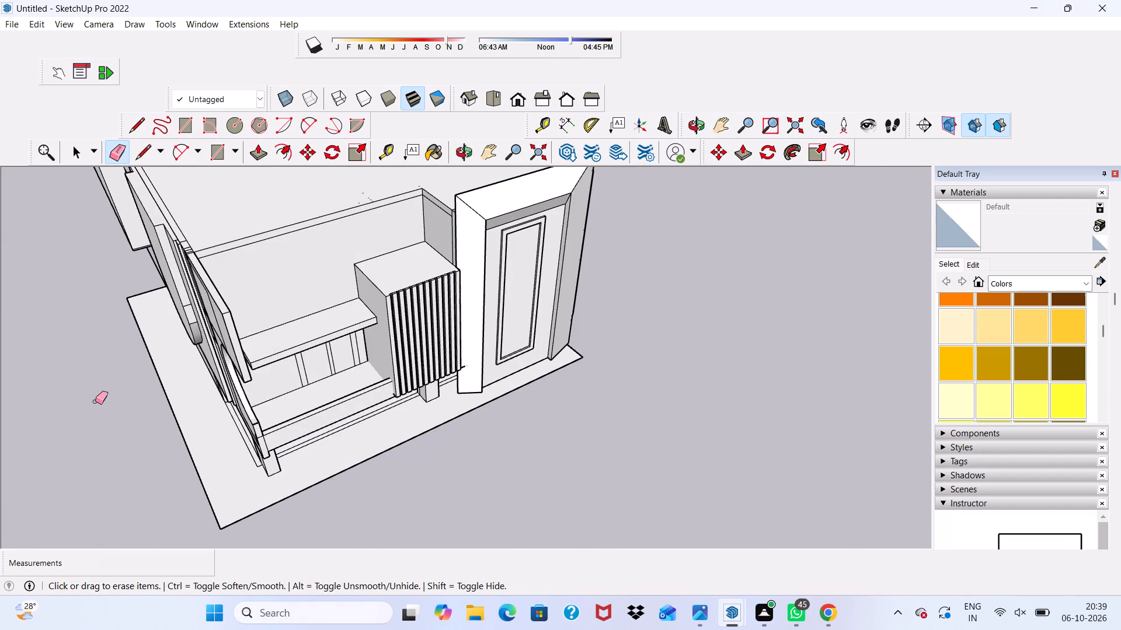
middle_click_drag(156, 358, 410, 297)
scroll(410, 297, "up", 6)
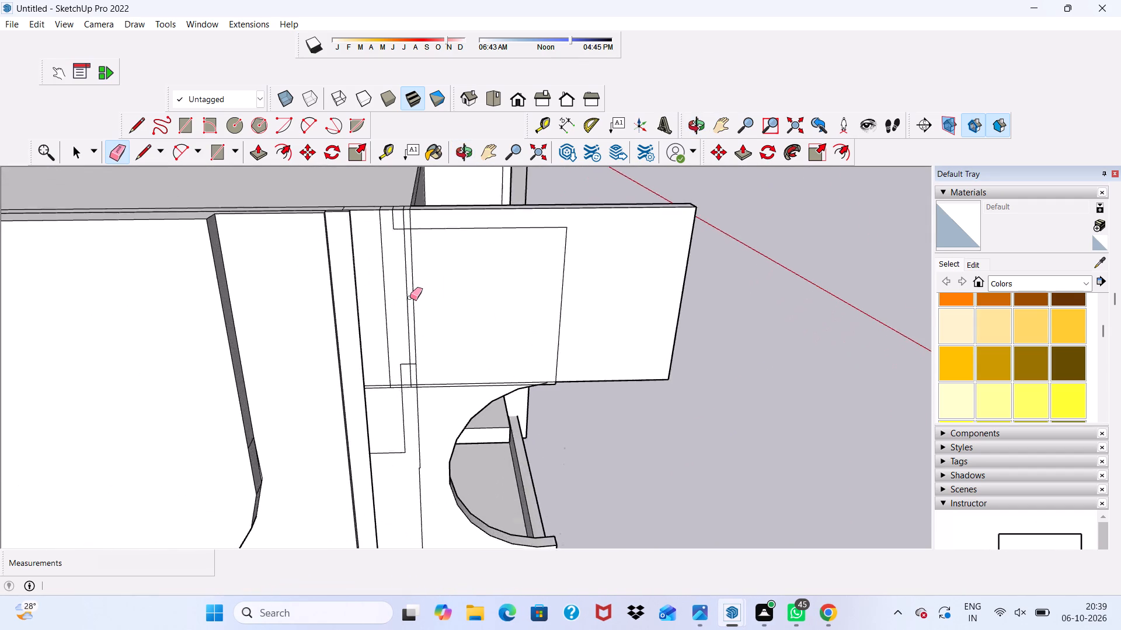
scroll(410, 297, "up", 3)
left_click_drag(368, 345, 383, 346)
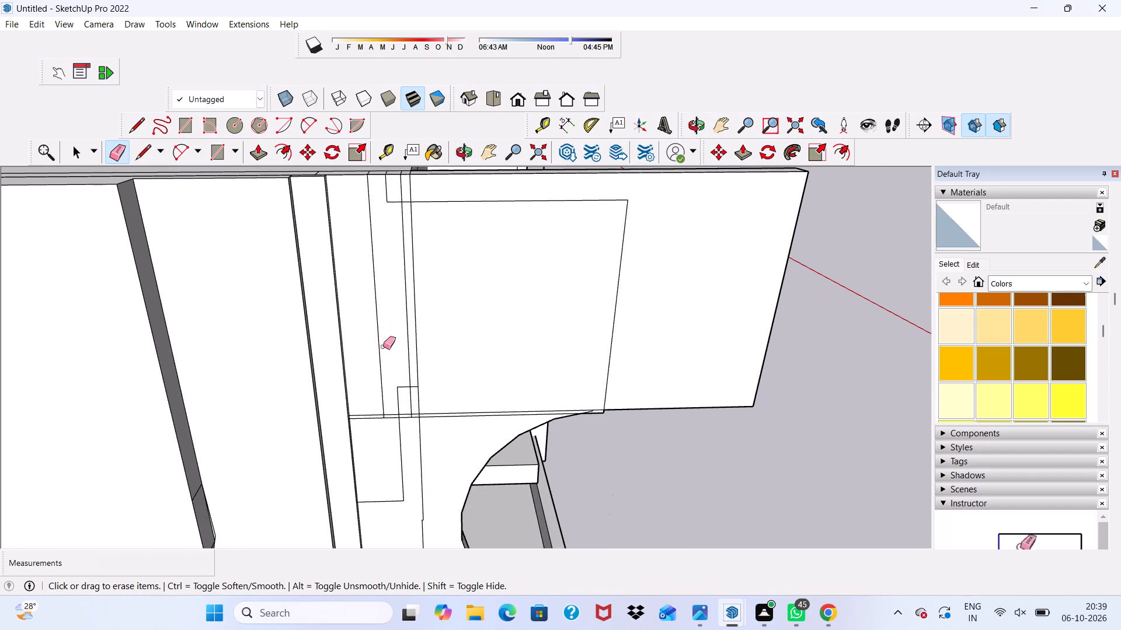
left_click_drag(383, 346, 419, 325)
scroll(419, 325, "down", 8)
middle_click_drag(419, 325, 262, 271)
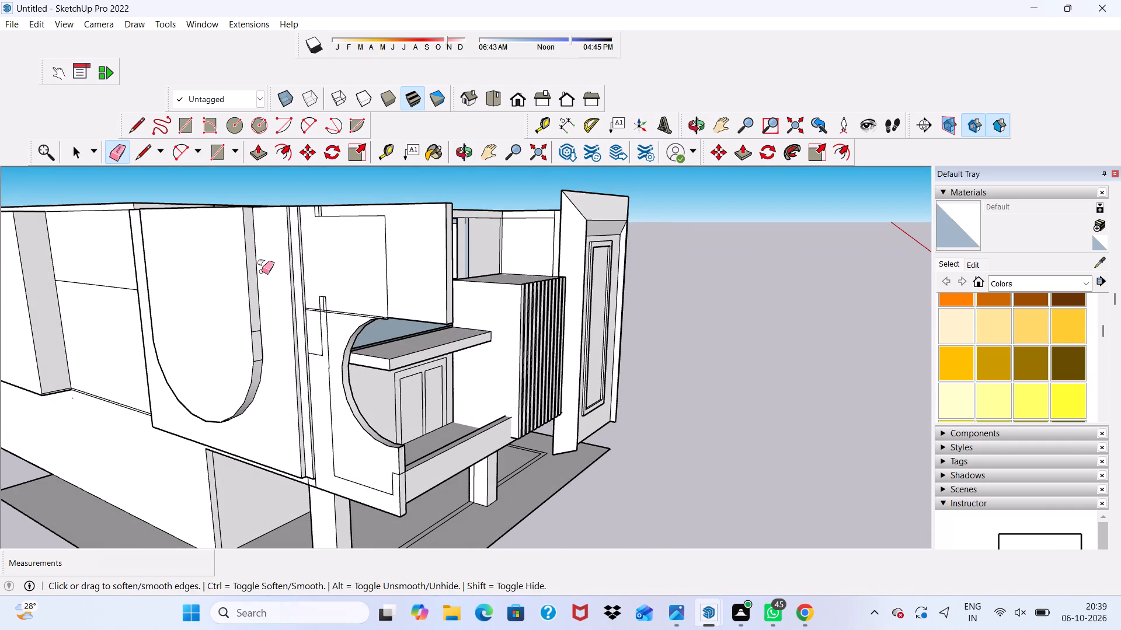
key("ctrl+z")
Erase the leftover rectangular outline and the horizontal seam on the front wall panel above the arched opening.
scroll(310, 254, "up", 9)
scroll(371, 196, "down", 5)
scroll(360, 293, "up", 2)
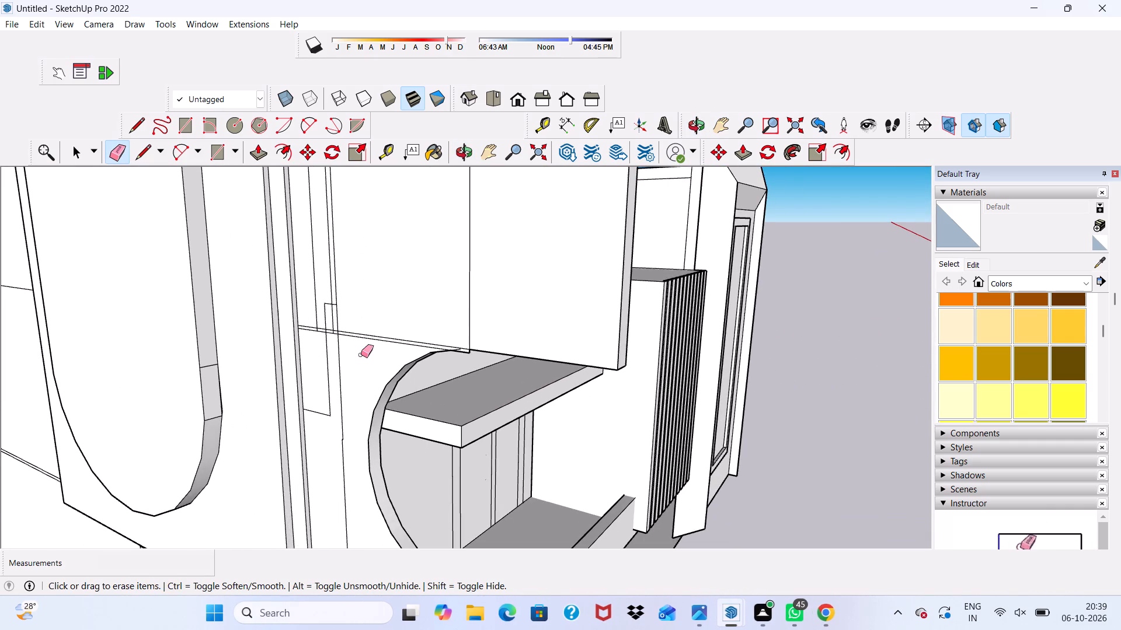
left_click(369, 338)
left_click(371, 335)
scroll(367, 335, "down", 4)
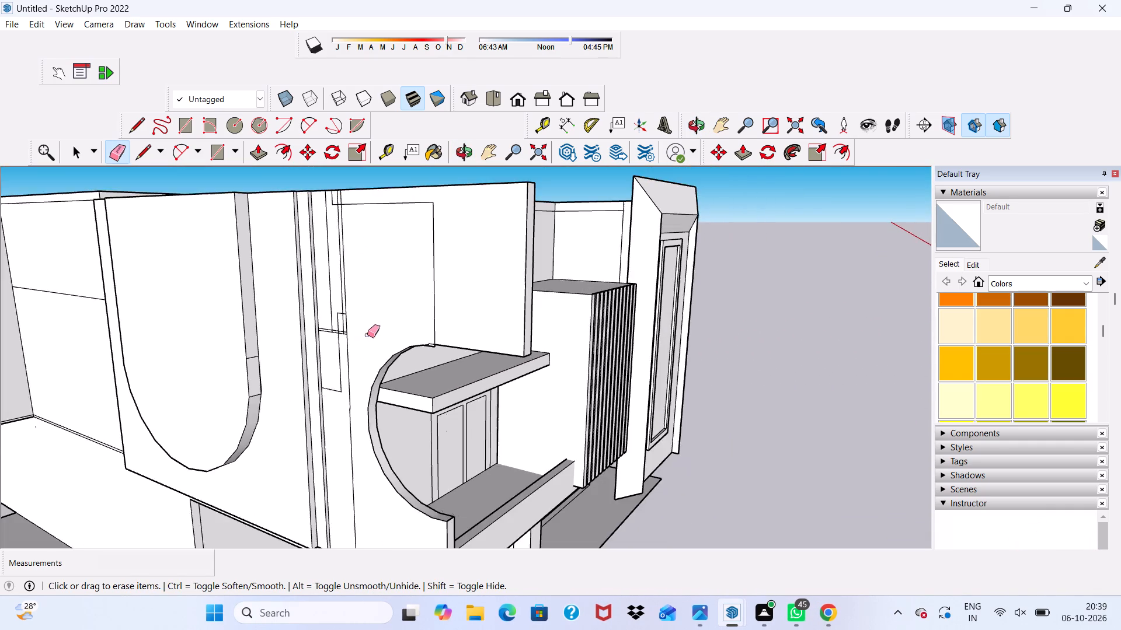
middle_click_drag(367, 335, 382, 349)
scroll(404, 286, "up", 1)
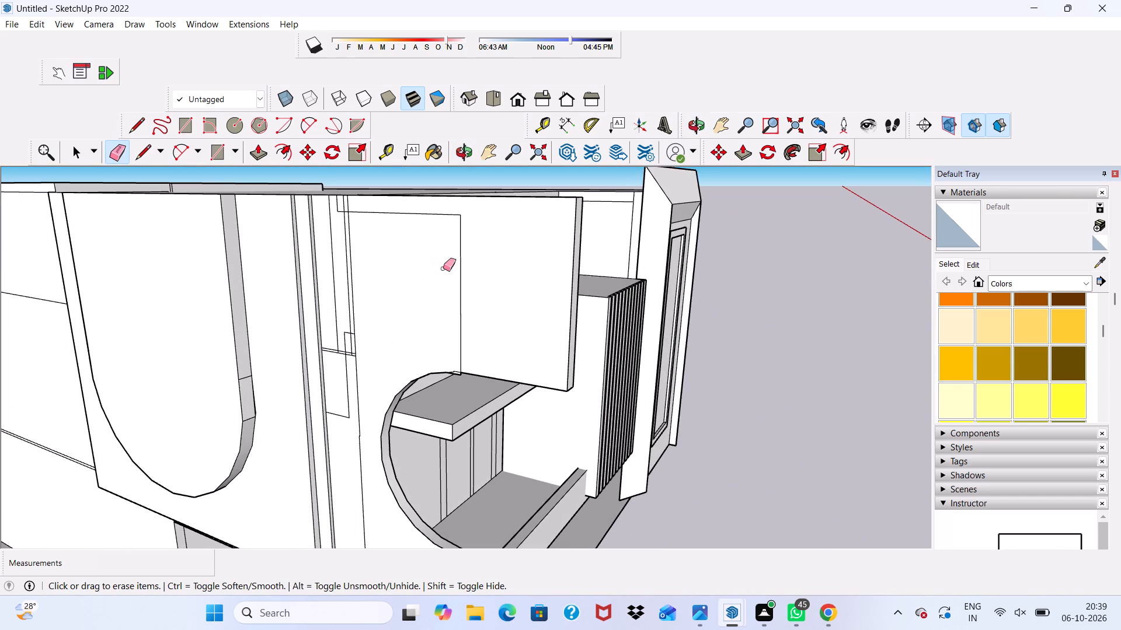
left_click_drag(466, 294, 445, 315)
left_click_drag(422, 211, 412, 226)
Erase the long vertical leftover line on the wall strip between the vertical grooves and the arched-opening panel.
middle_click_drag(412, 226, 402, 276)
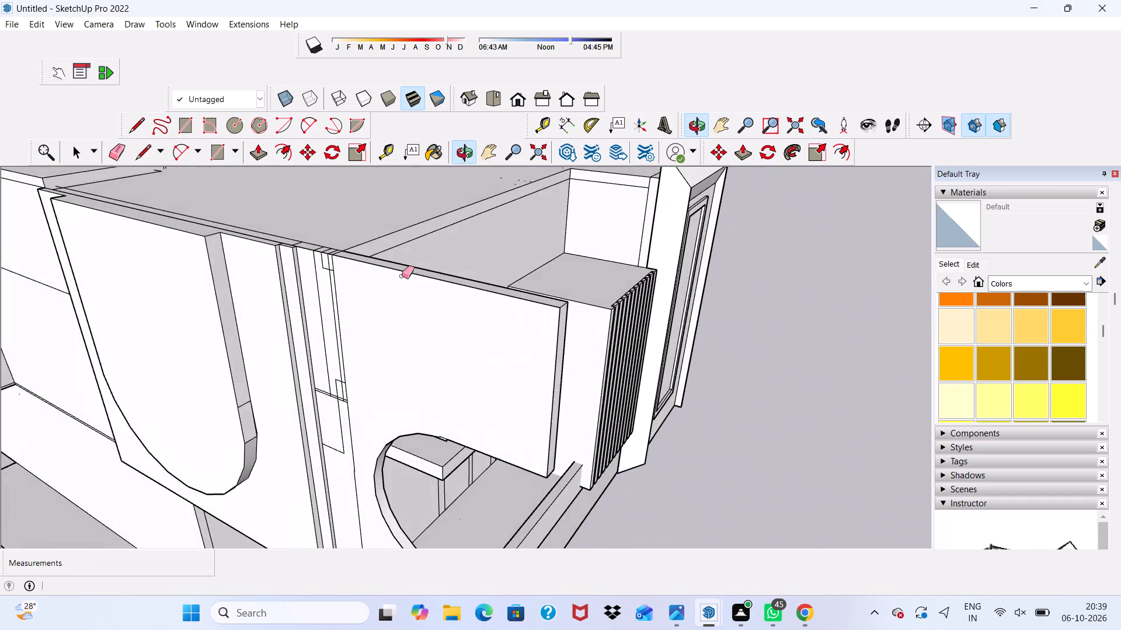
scroll(377, 281, "up", 8)
left_click_drag(305, 282, 302, 299)
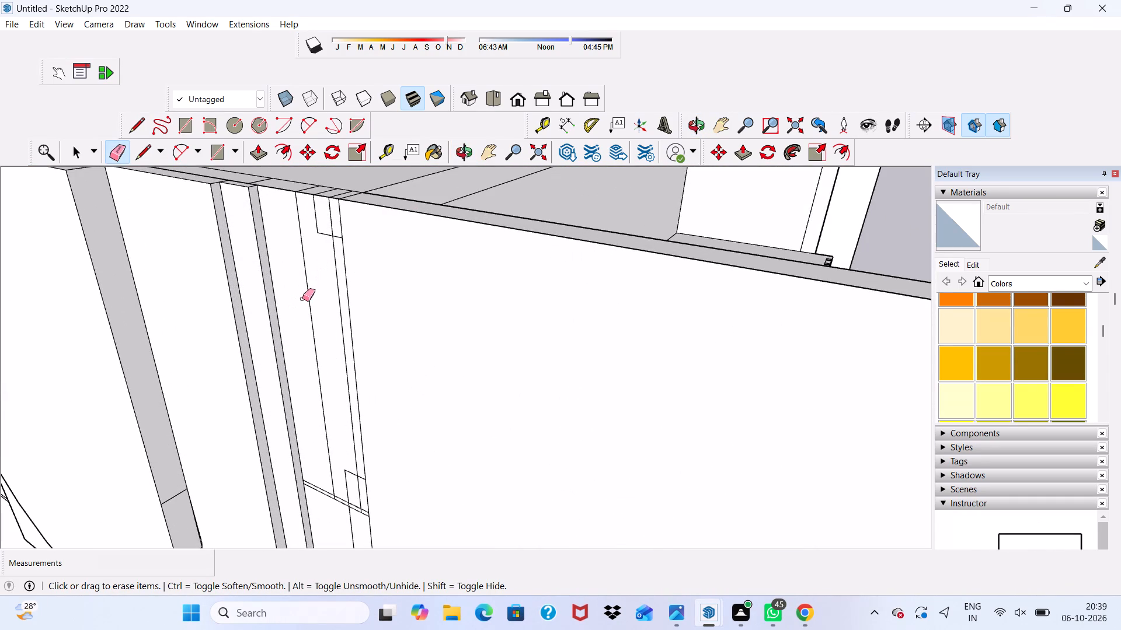
left_click_drag(309, 290, 301, 300)
scroll(299, 302, "down", 6)
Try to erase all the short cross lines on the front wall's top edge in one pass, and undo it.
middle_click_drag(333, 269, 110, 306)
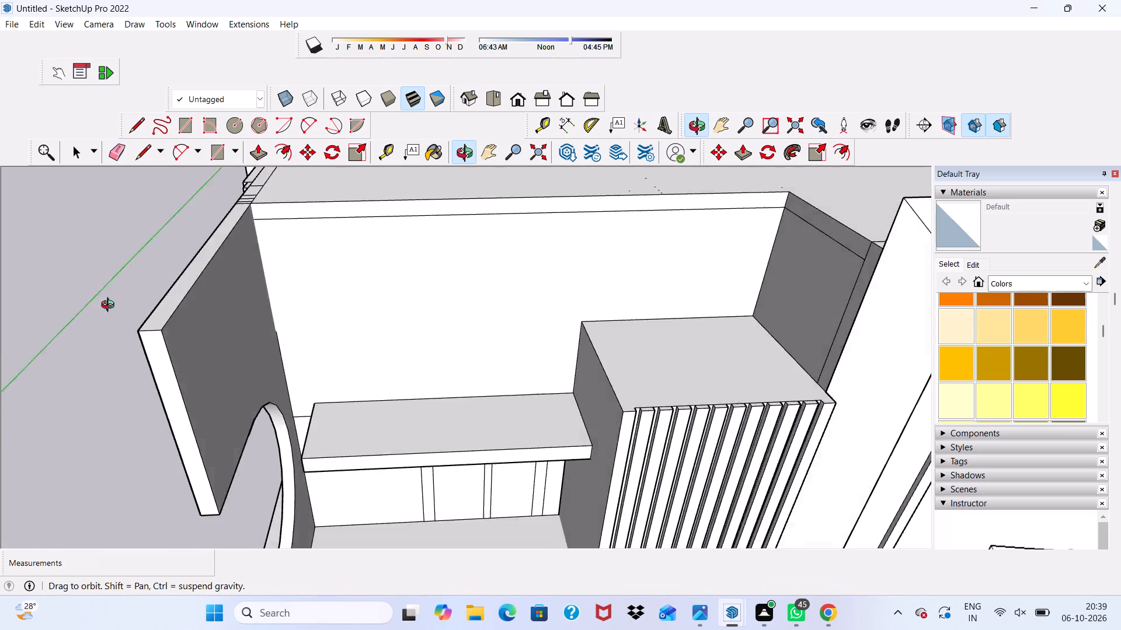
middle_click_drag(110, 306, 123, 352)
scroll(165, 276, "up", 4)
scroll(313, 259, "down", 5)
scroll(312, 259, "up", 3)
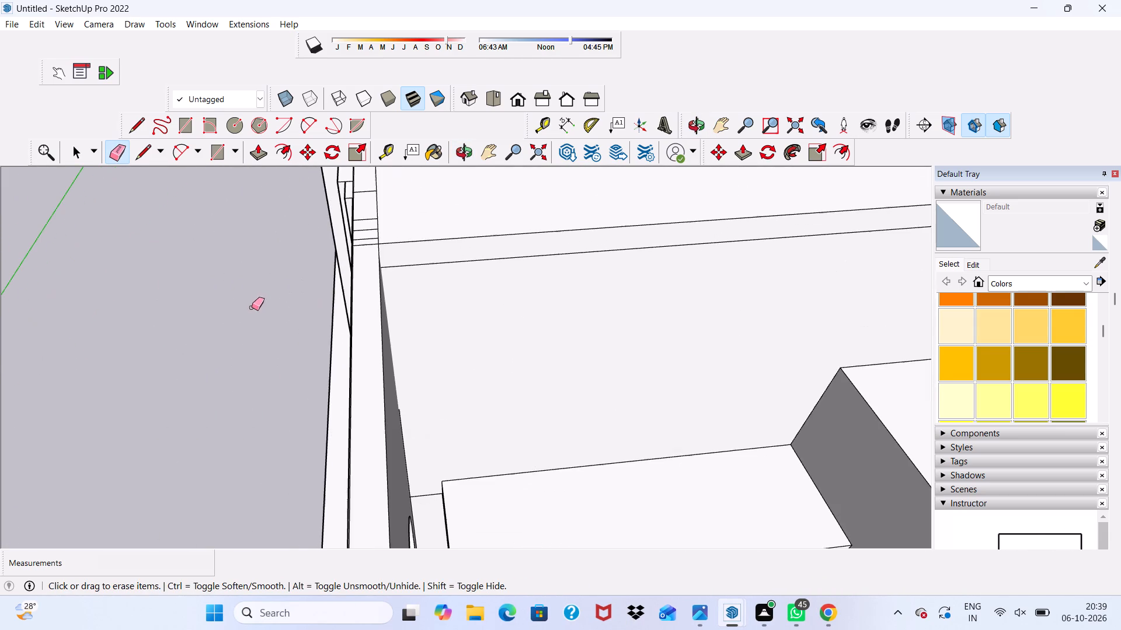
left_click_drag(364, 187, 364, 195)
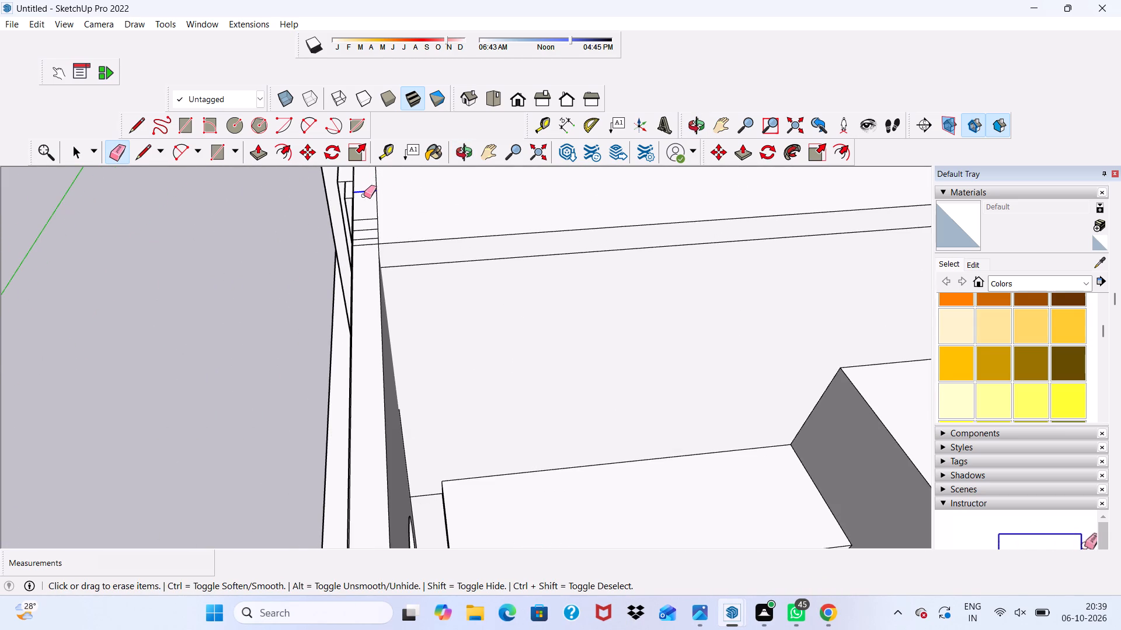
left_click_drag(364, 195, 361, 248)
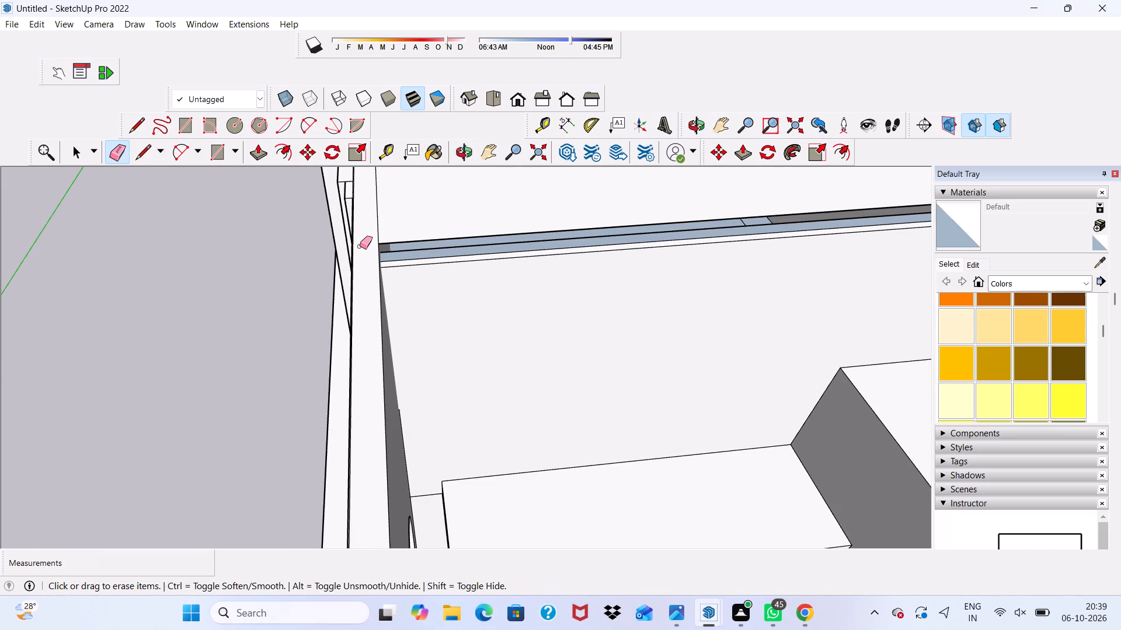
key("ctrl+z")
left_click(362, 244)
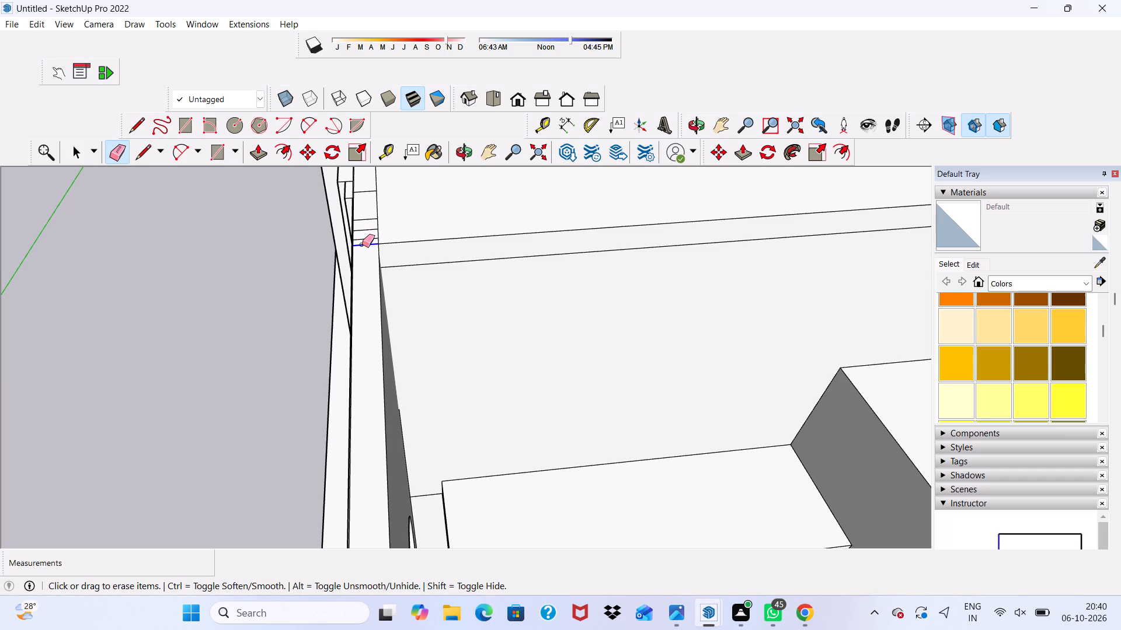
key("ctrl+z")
Erase the short cross lines one by one on the front wall's top edge near the recess wall.
scroll(360, 196, "up", 1)
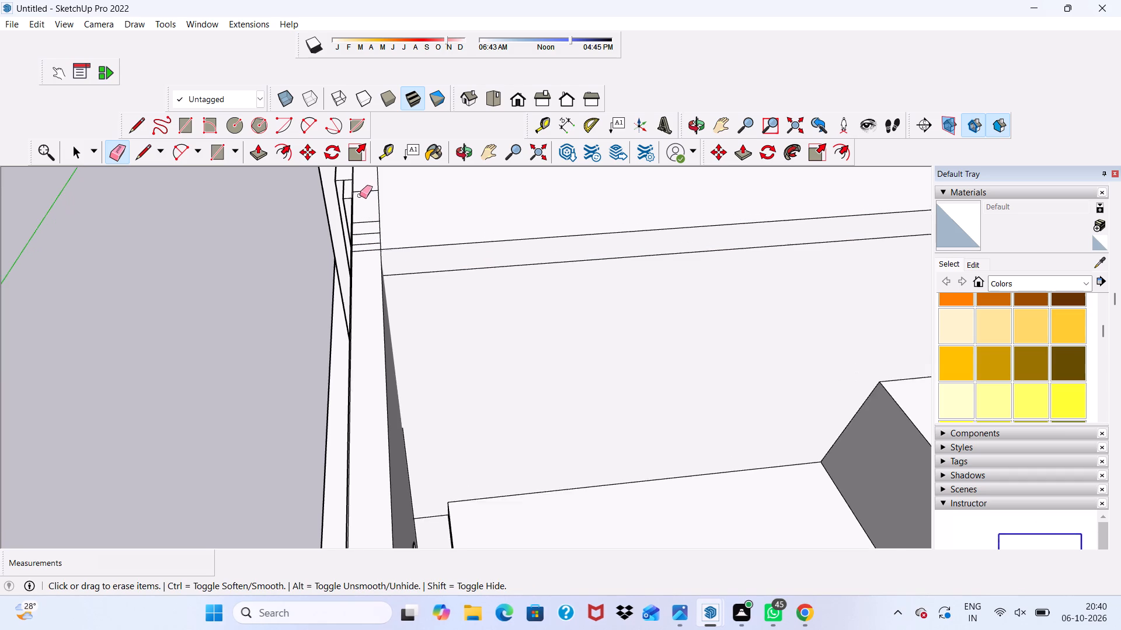
scroll(360, 195, "up", 1)
left_click(361, 191)
left_click(362, 226)
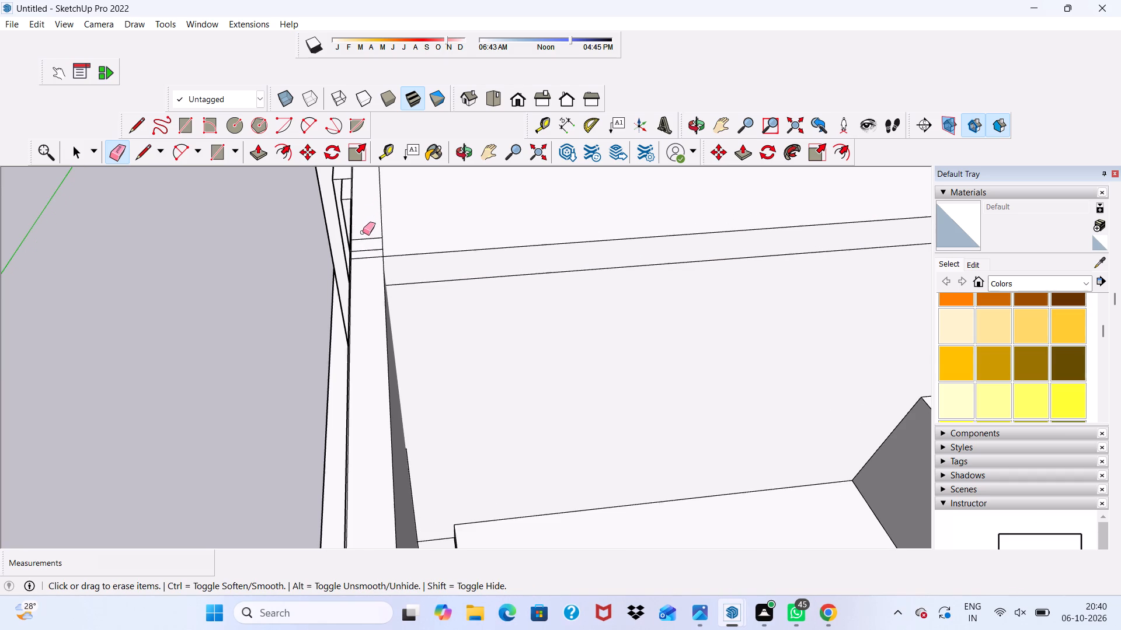
left_click(363, 237)
left_click(363, 237)
scroll(362, 255, "down", 4)
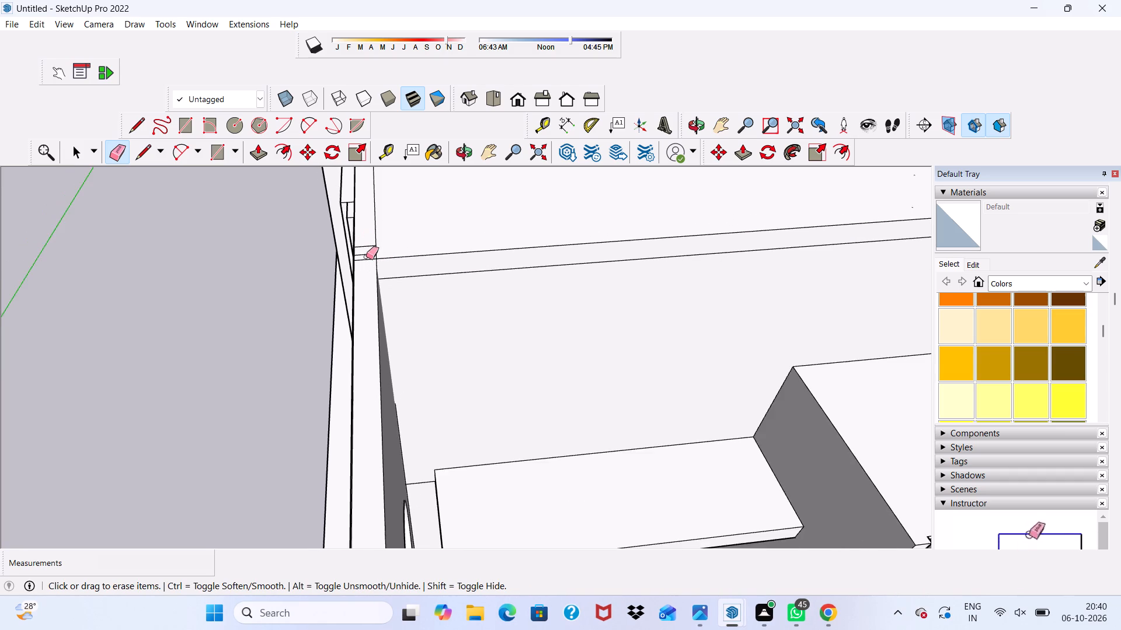
scroll(366, 253, "up", 3)
left_click(366, 253)
scroll(371, 240, "up", 8)
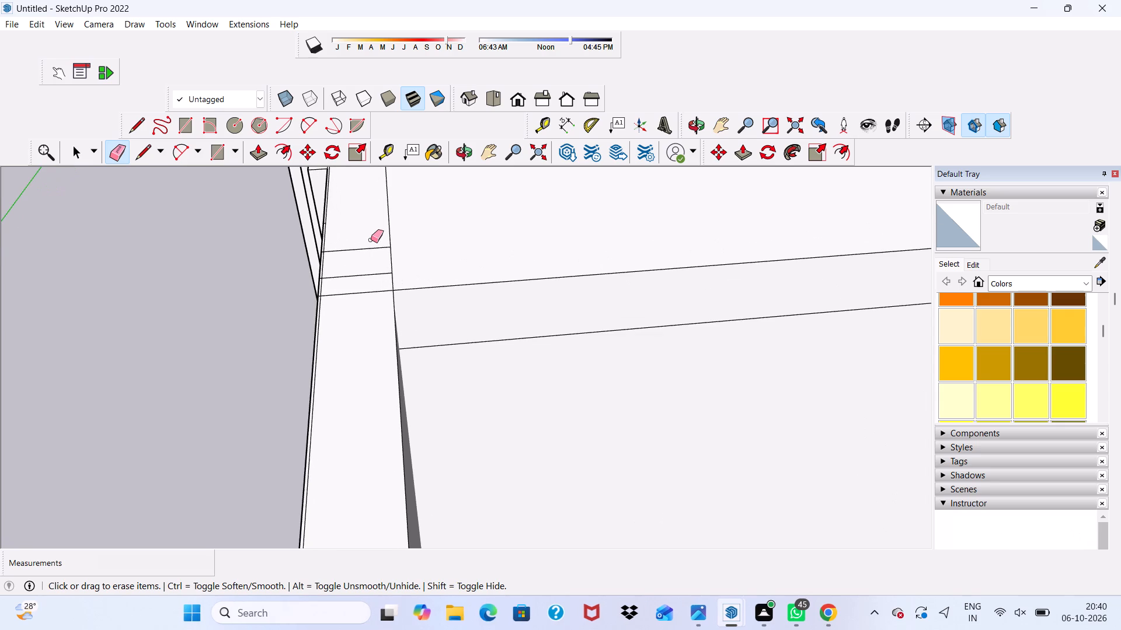
left_click(365, 249)
left_click(366, 276)
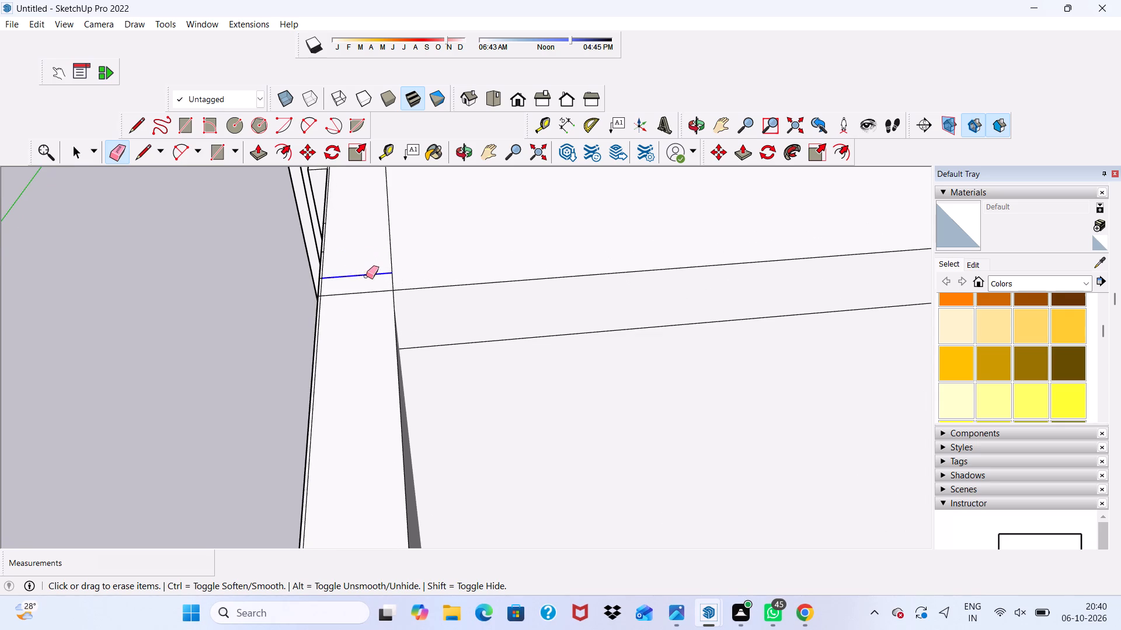
scroll(366, 276, "down", 4)
scroll(361, 278, "up", 1)
scroll(361, 278, "down", 7)
Erase the inner vertical line and the small rectangular outline below the roof edge on the strip beside the grooves.
middle_click_drag(361, 278, 573, 129)
scroll(395, 309, "up", 2)
left_click(491, 295)
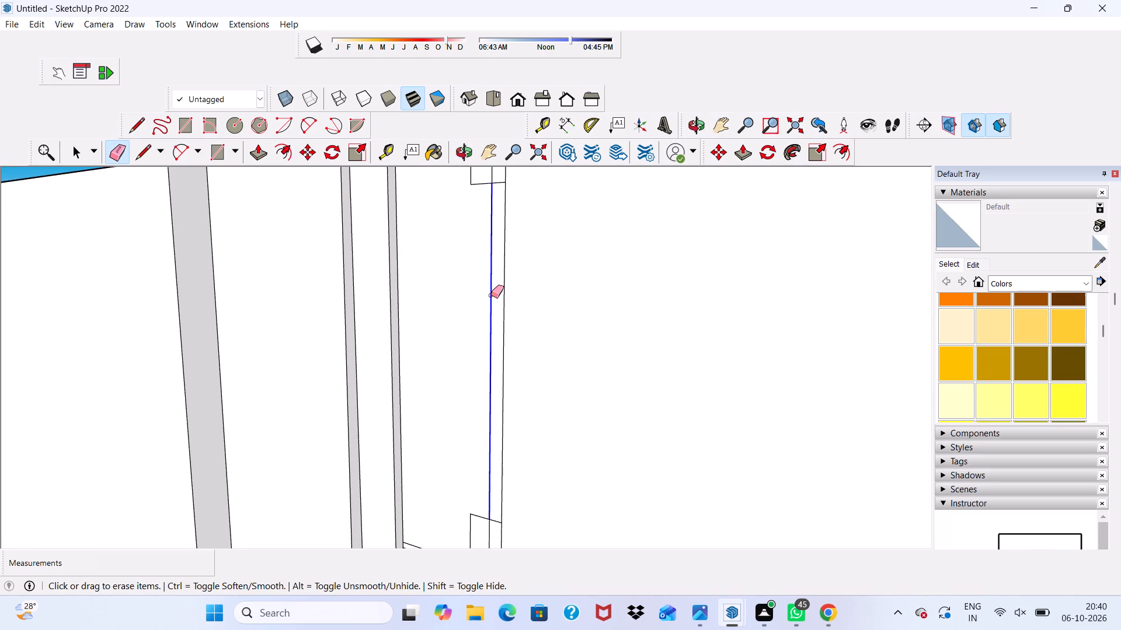
scroll(491, 295, "down", 4)
middle_click_drag(499, 290, 400, 335)
scroll(374, 276, "up", 3)
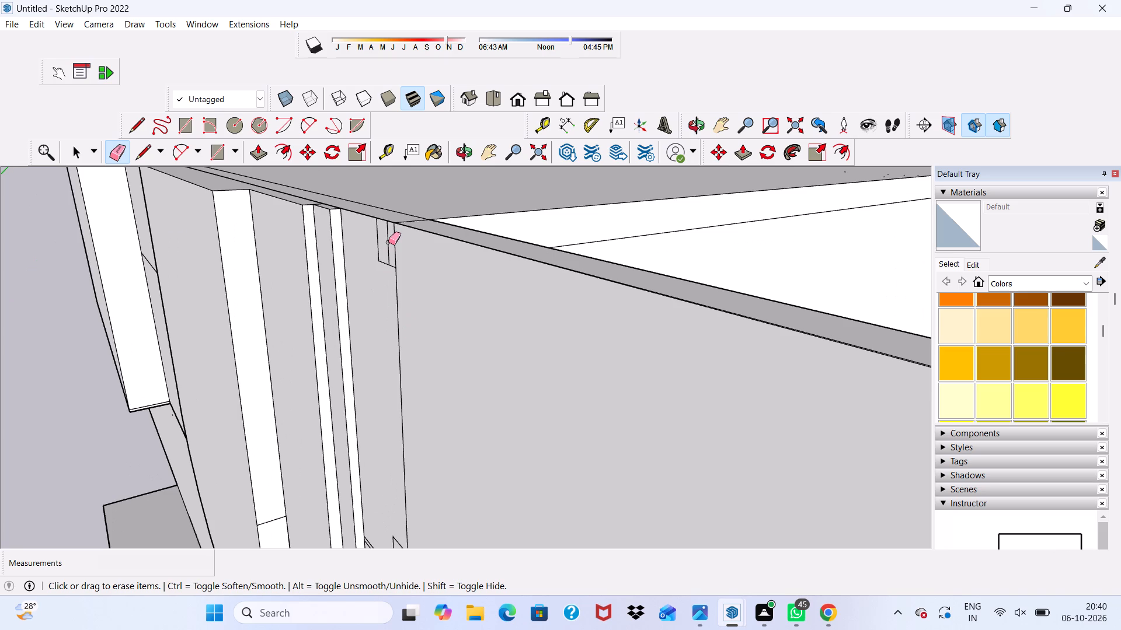
left_click(388, 242)
left_click(378, 250)
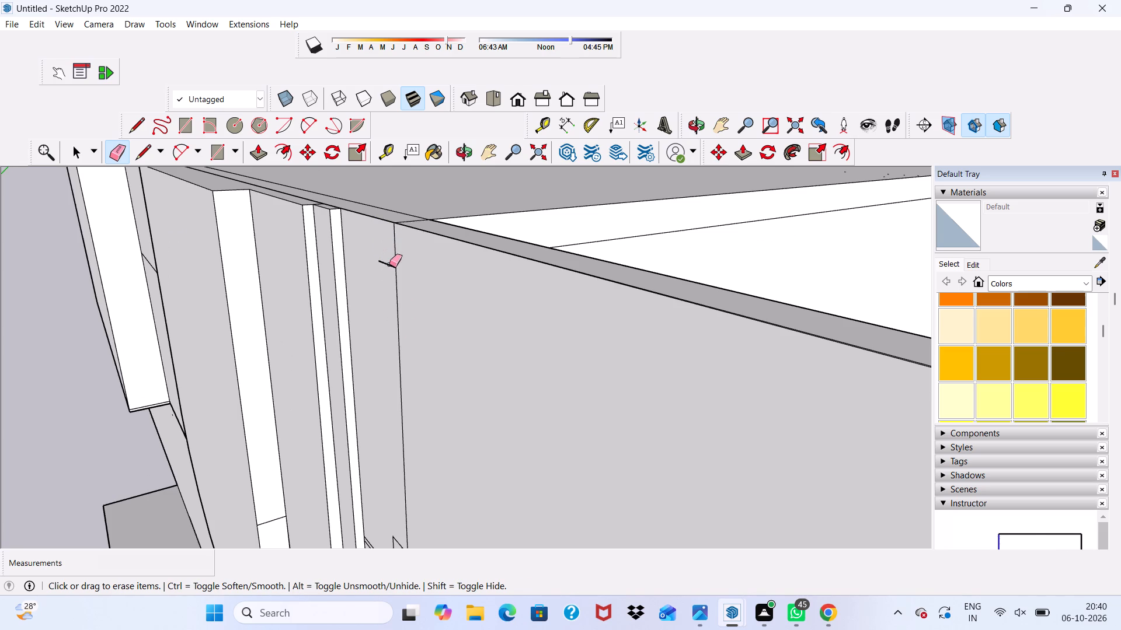
left_click(388, 265)
Erase the edges of the small notch outline halfway down the wall strip beside the vertical grooves.
scroll(385, 260, "down", 11)
scroll(347, 404, "up", 4)
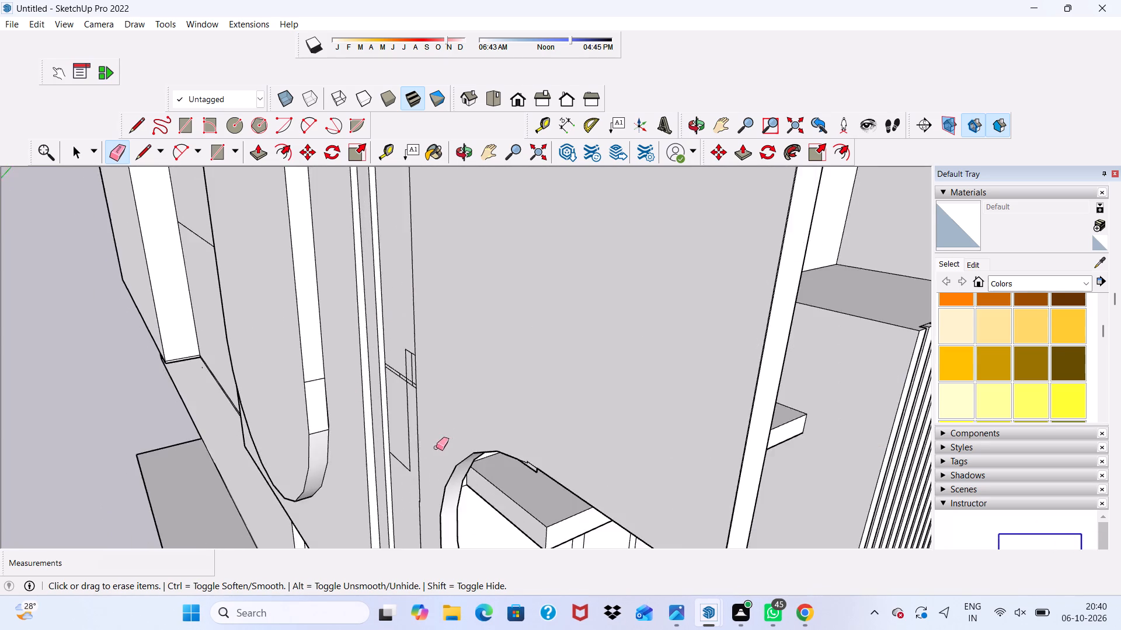
scroll(436, 447, "up", 10)
left_click_drag(395, 315, 391, 388)
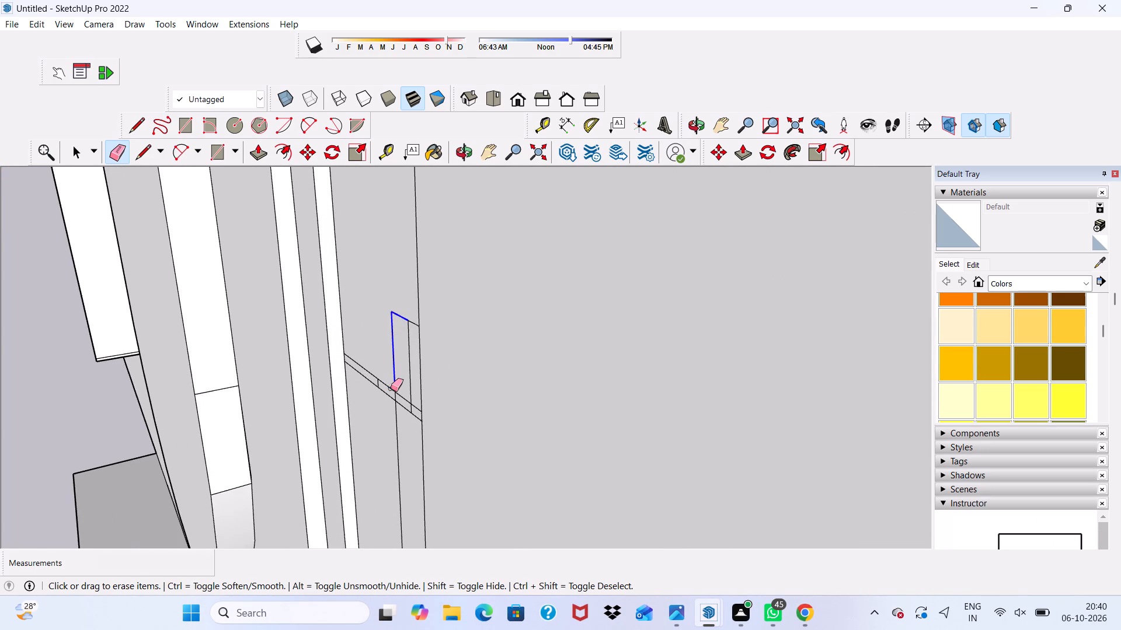
left_click_drag(391, 388, 391, 402)
Erase the remaining outline, crossing lines and short stubs halfway down the strip between the grooves and the arched opening.
scroll(390, 397, "down", 17)
middle_click_drag(382, 314, 177, 381)
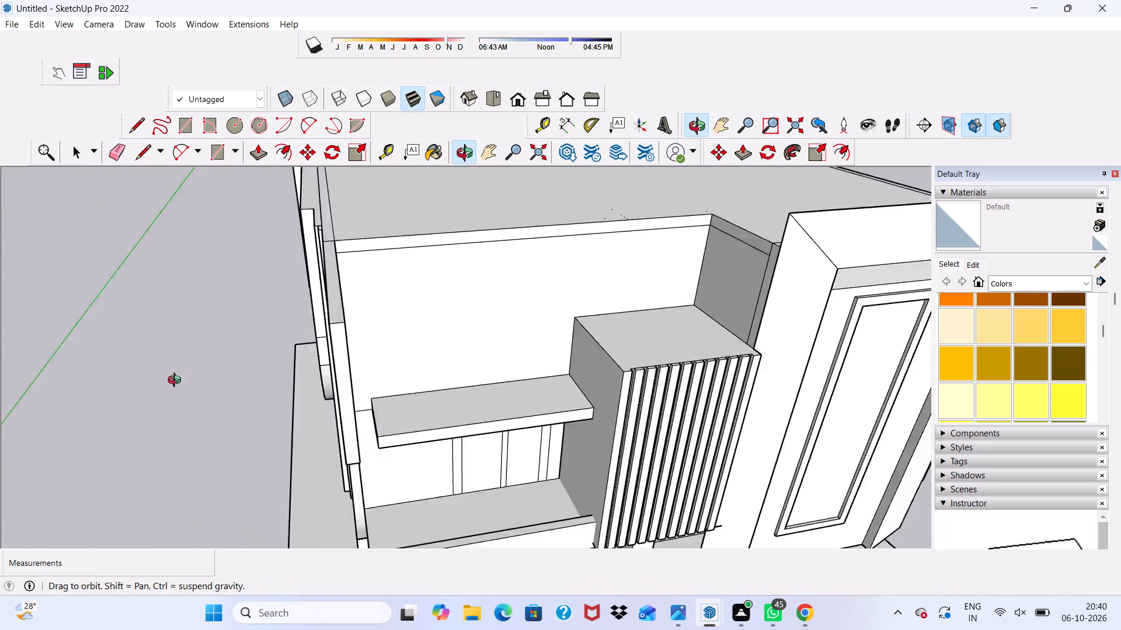
middle_click_drag(177, 381, 560, 292)
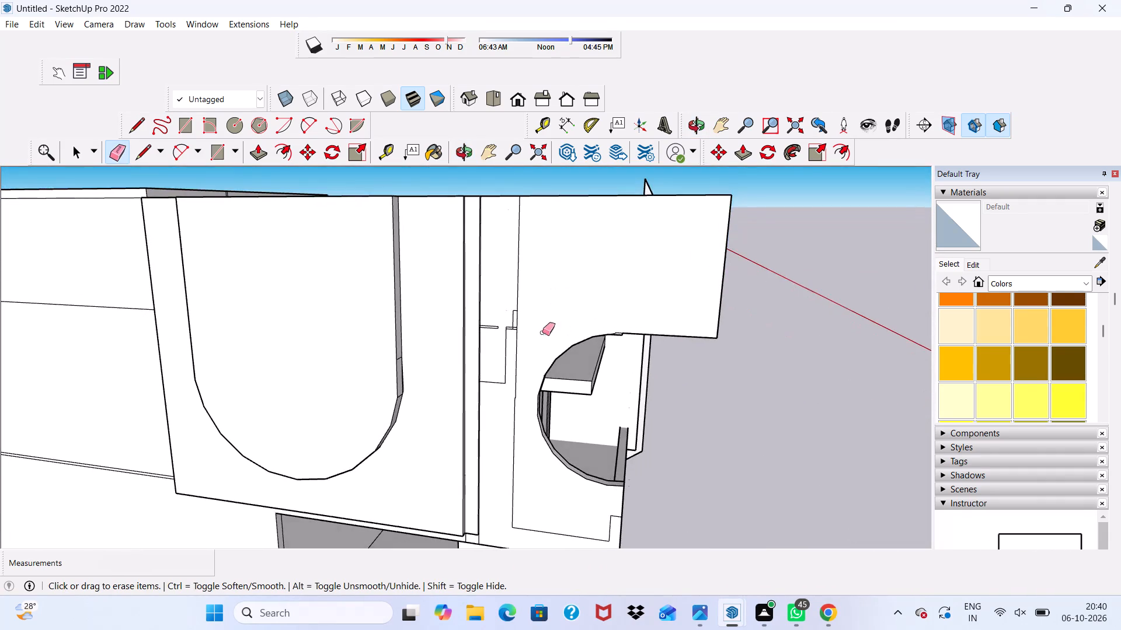
scroll(532, 360, "up", 10)
left_click_drag(484, 226, 488, 243)
left_click_drag(478, 273, 432, 431)
left_click_drag(433, 259, 426, 285)
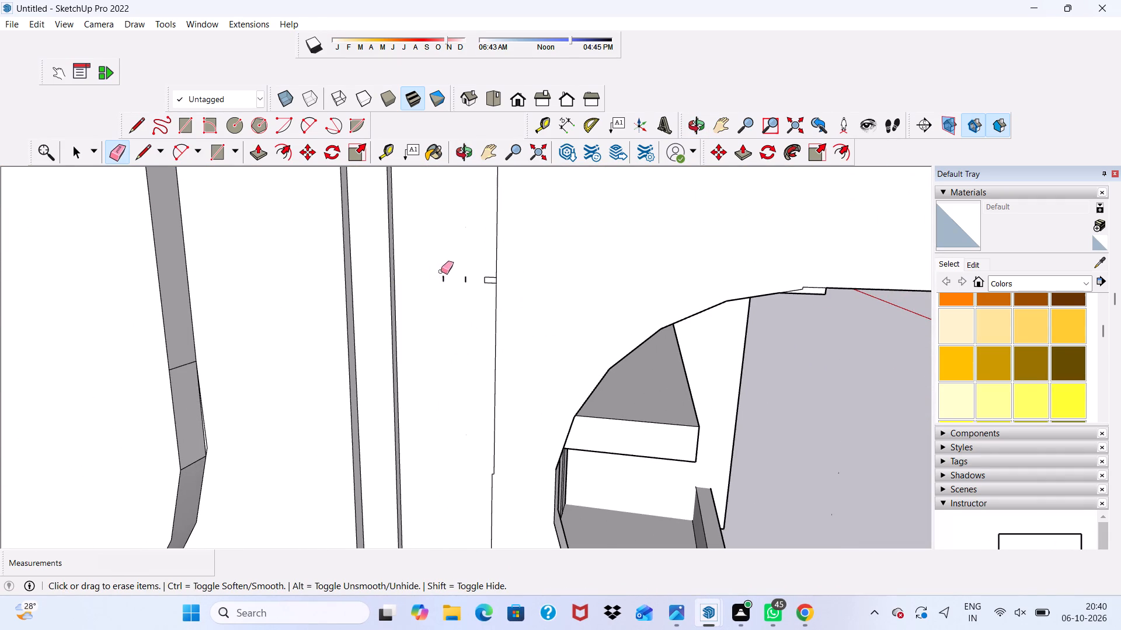
left_click_drag(441, 271, 450, 284)
left_click_drag(469, 275, 464, 285)
scroll(474, 273, "up", 9)
left_click_drag(496, 276, 483, 297)
left_click(477, 283)
left_click_drag(474, 275, 481, 292)
scroll(476, 282, "down", 18)
scroll(423, 276, "up", 2)
scroll(443, 292, "down", 6)
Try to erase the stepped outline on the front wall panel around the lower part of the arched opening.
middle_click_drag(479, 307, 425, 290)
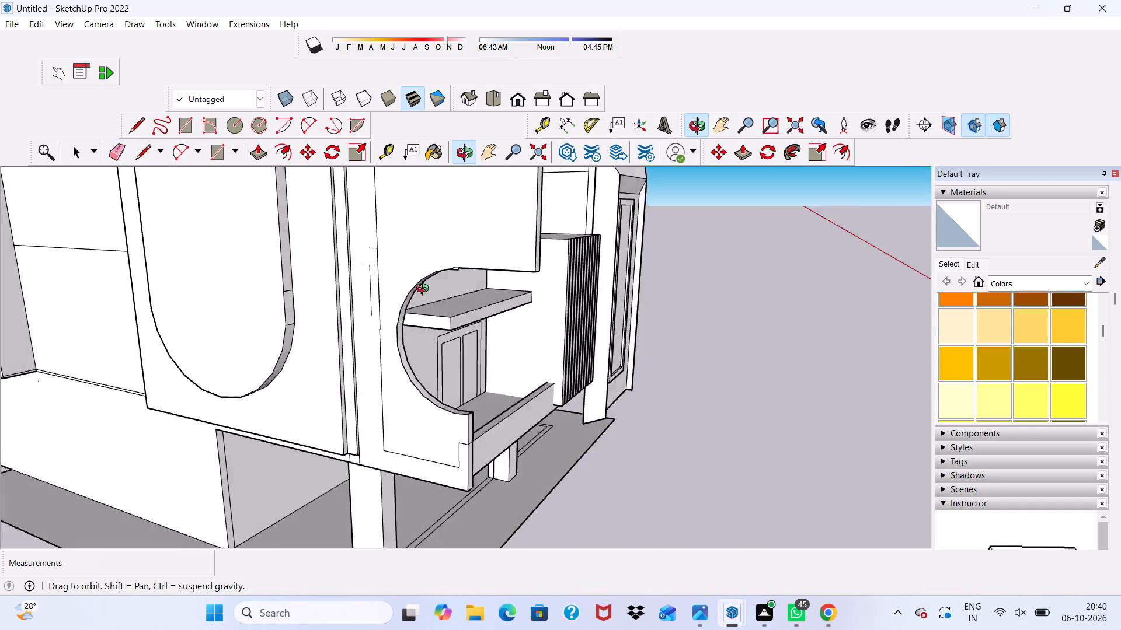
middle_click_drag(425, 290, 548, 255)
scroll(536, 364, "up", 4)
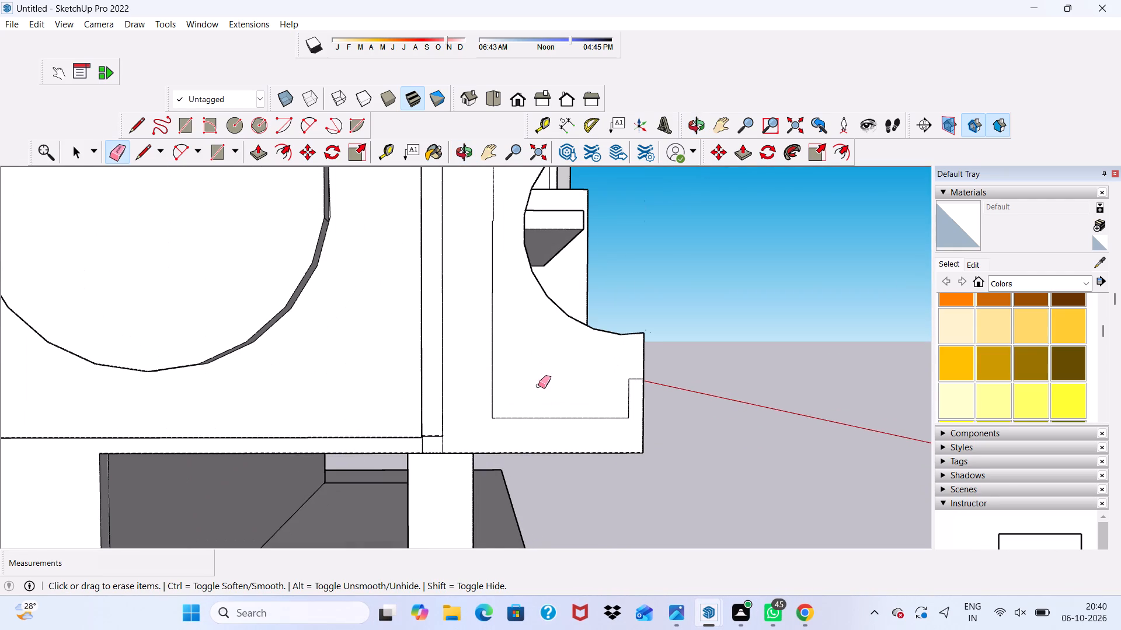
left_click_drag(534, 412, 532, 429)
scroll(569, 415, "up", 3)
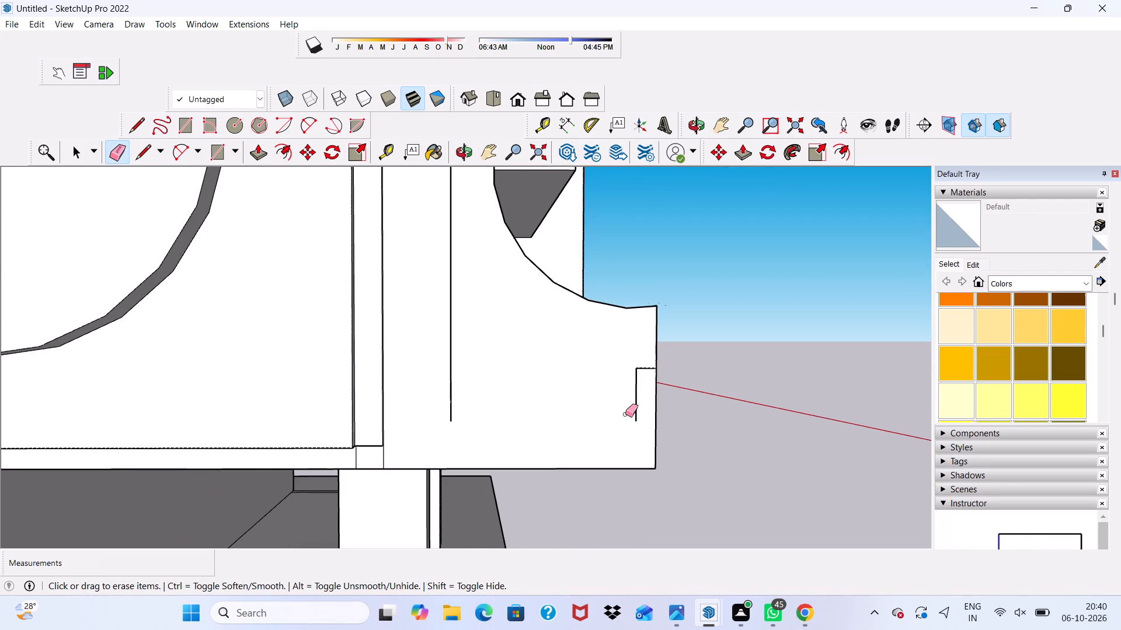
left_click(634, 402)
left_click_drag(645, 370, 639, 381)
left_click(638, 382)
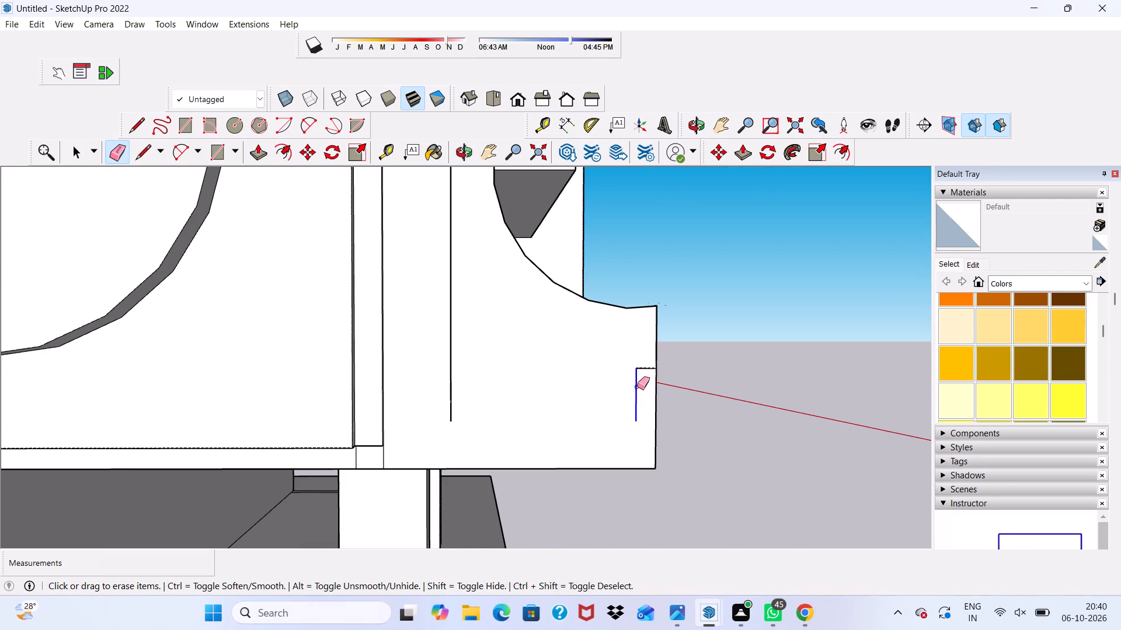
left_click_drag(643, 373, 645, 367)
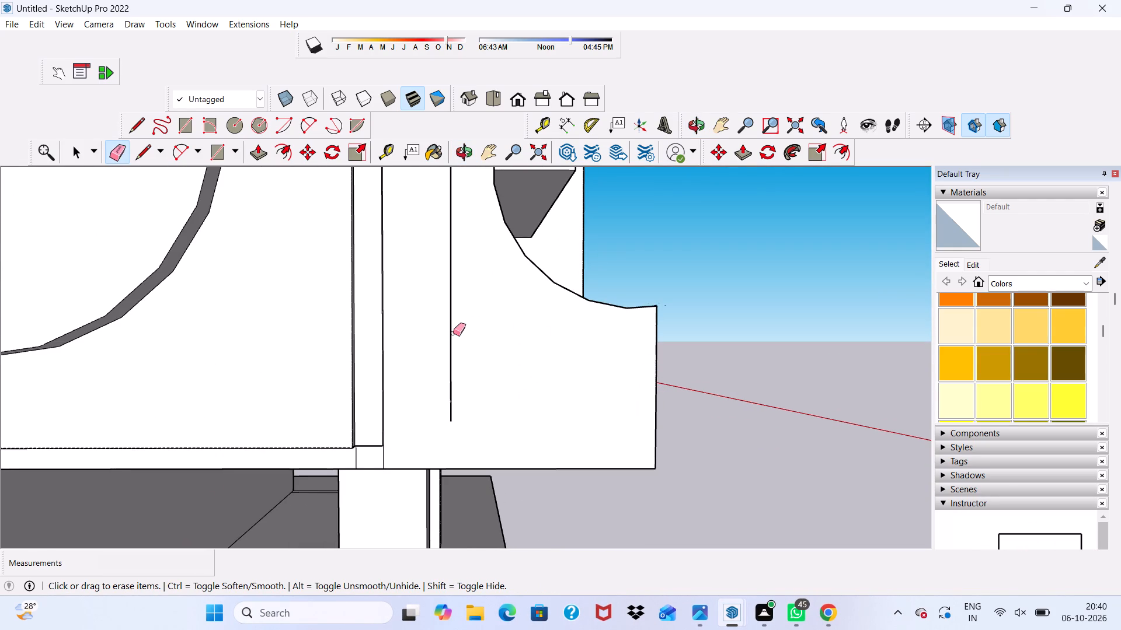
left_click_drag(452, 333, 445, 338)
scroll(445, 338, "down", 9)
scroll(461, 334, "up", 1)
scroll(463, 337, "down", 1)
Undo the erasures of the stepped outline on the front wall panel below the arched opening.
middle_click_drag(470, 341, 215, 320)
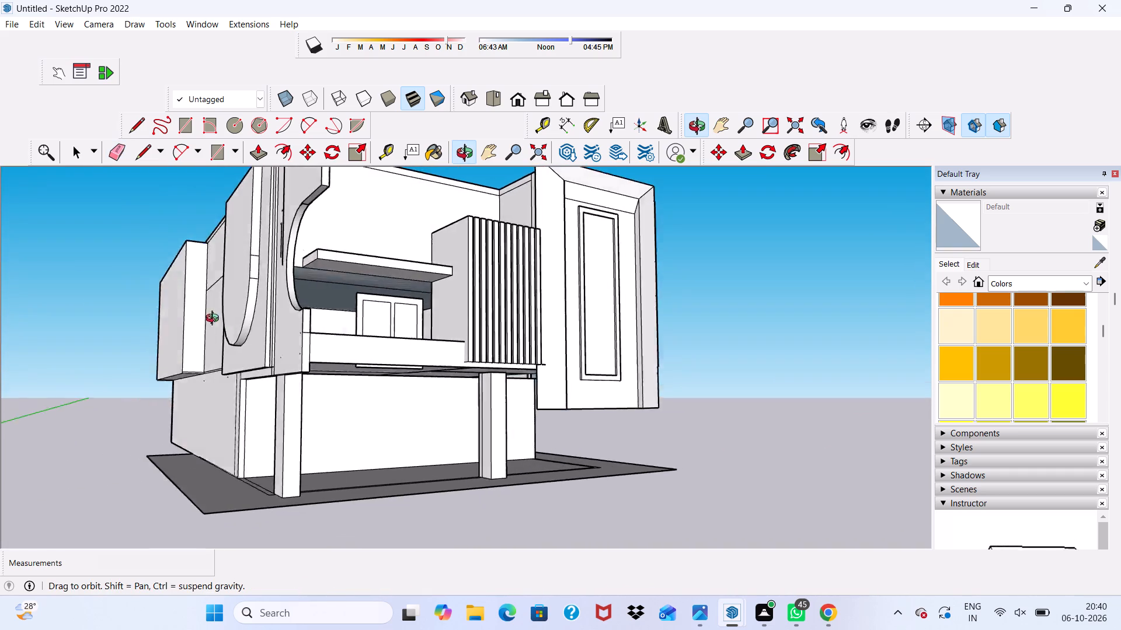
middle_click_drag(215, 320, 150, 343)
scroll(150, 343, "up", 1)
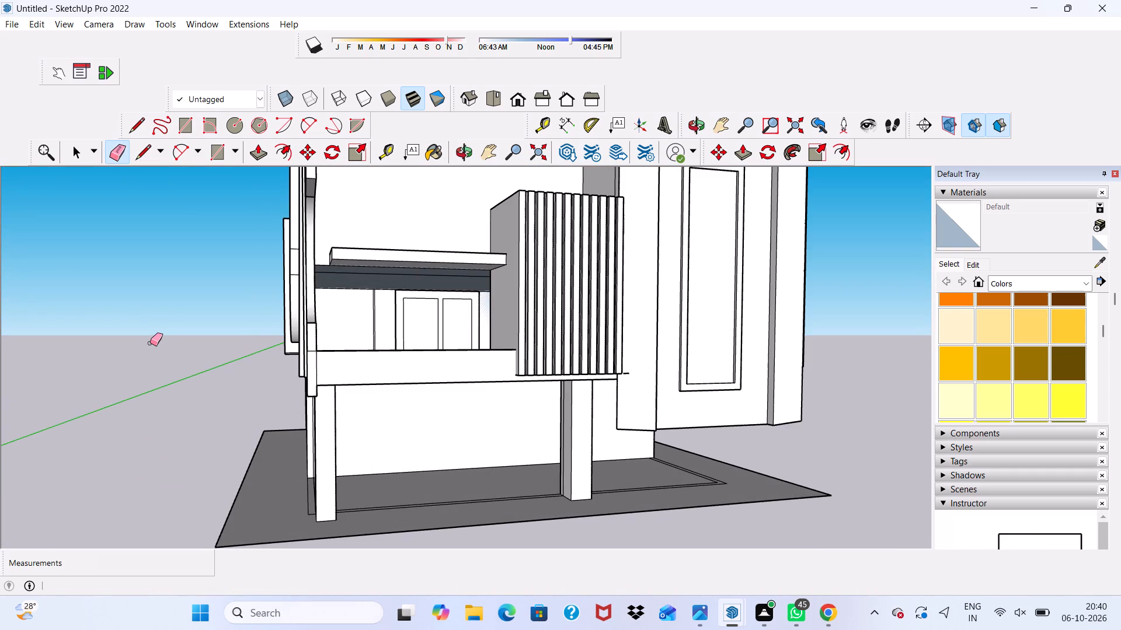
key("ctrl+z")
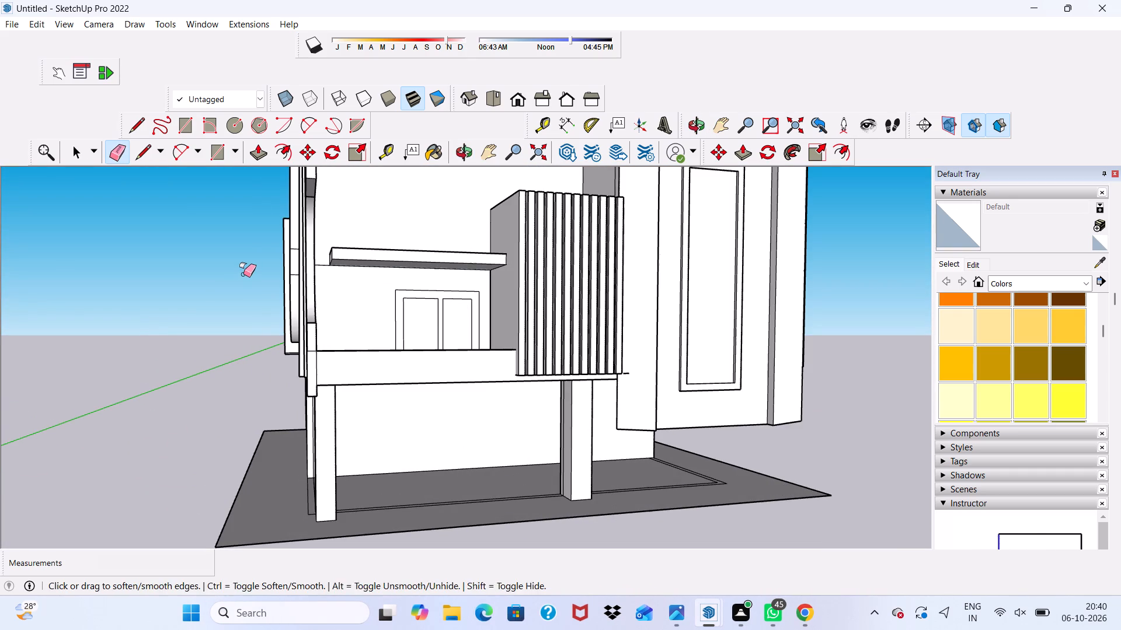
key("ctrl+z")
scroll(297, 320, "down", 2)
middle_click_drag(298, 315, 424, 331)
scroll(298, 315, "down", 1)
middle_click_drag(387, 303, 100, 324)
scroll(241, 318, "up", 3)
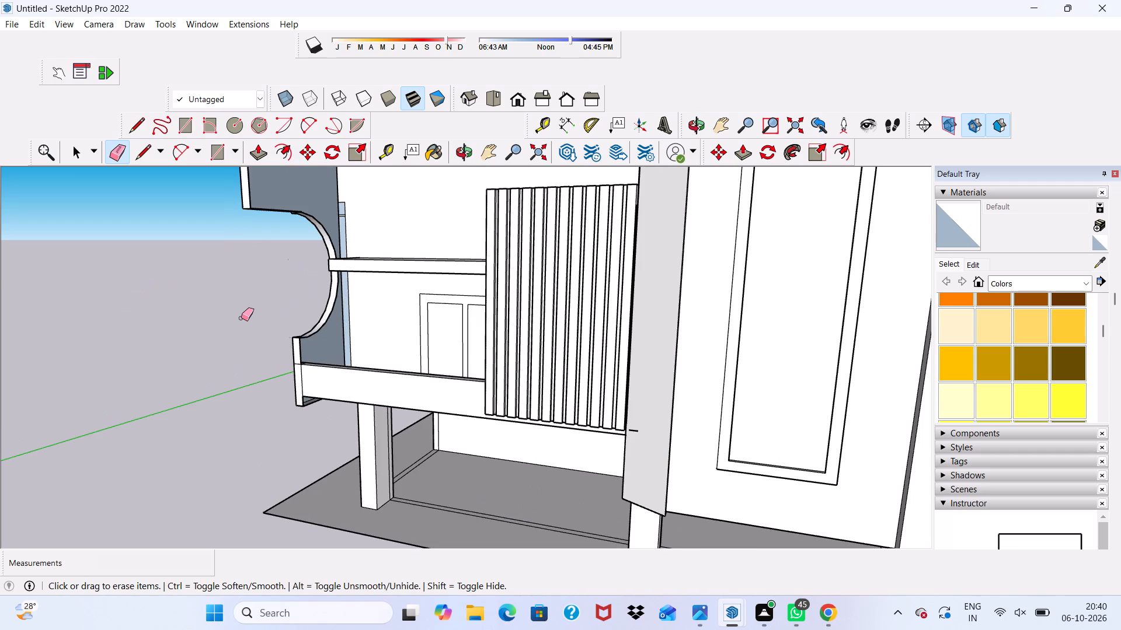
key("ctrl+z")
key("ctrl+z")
Erase the short vertical line fragment on the front wall between the grooves and the arched opening.
middle_click_drag(266, 279, 277, 282)
scroll(267, 280, "down", 1)
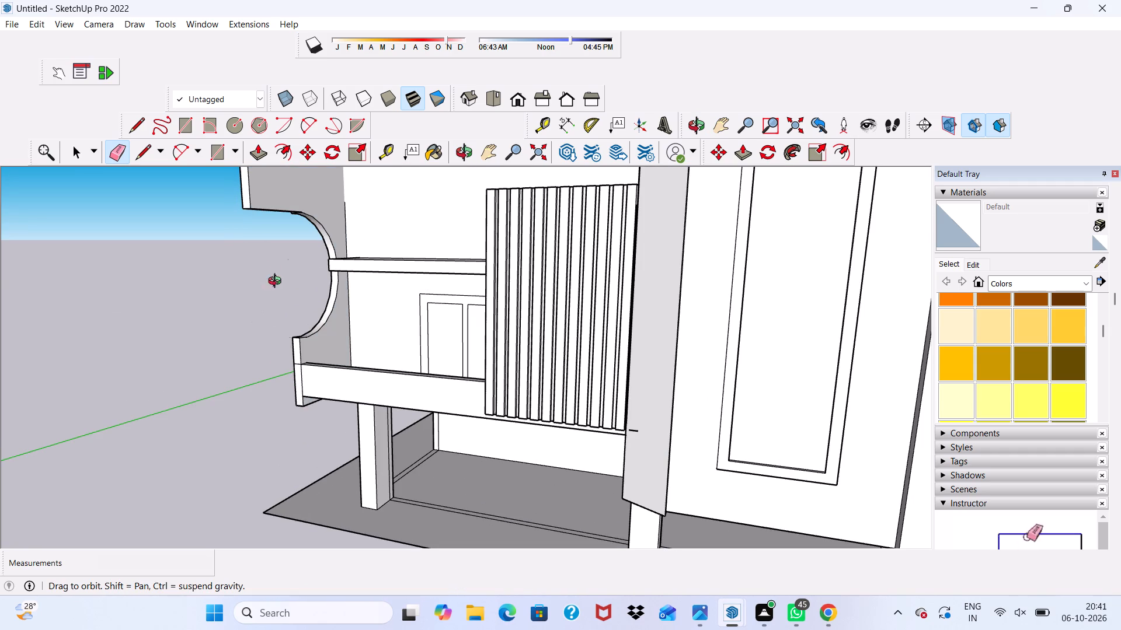
middle_click_drag(277, 282, 598, 258)
scroll(401, 287, "up", 4)
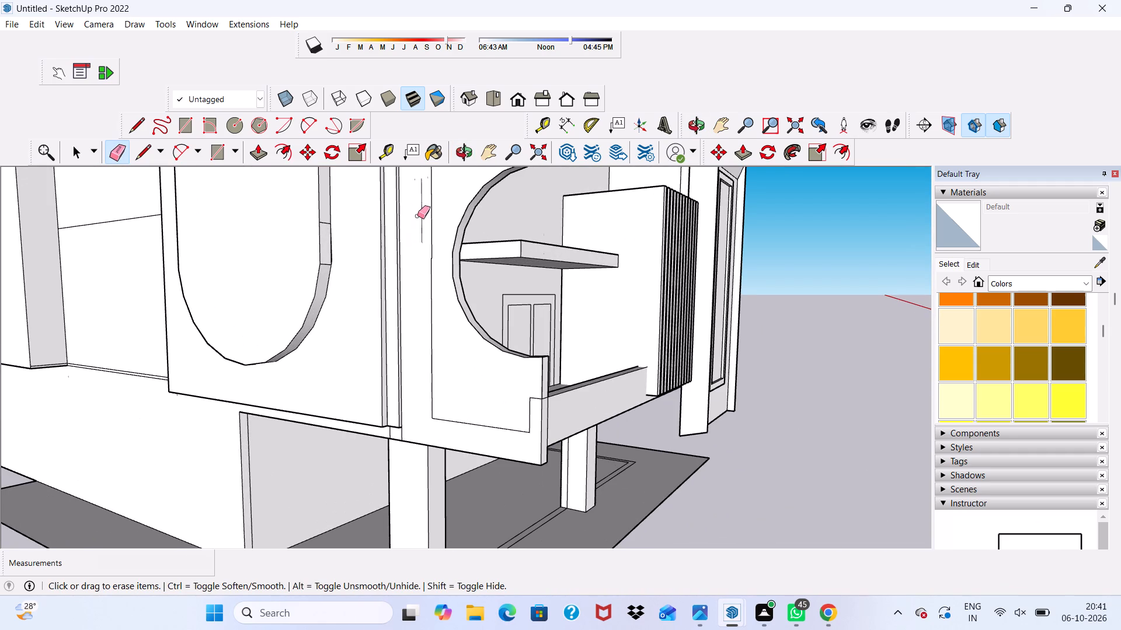
left_click_drag(420, 208, 414, 226)
left_click_drag(424, 199, 419, 209)
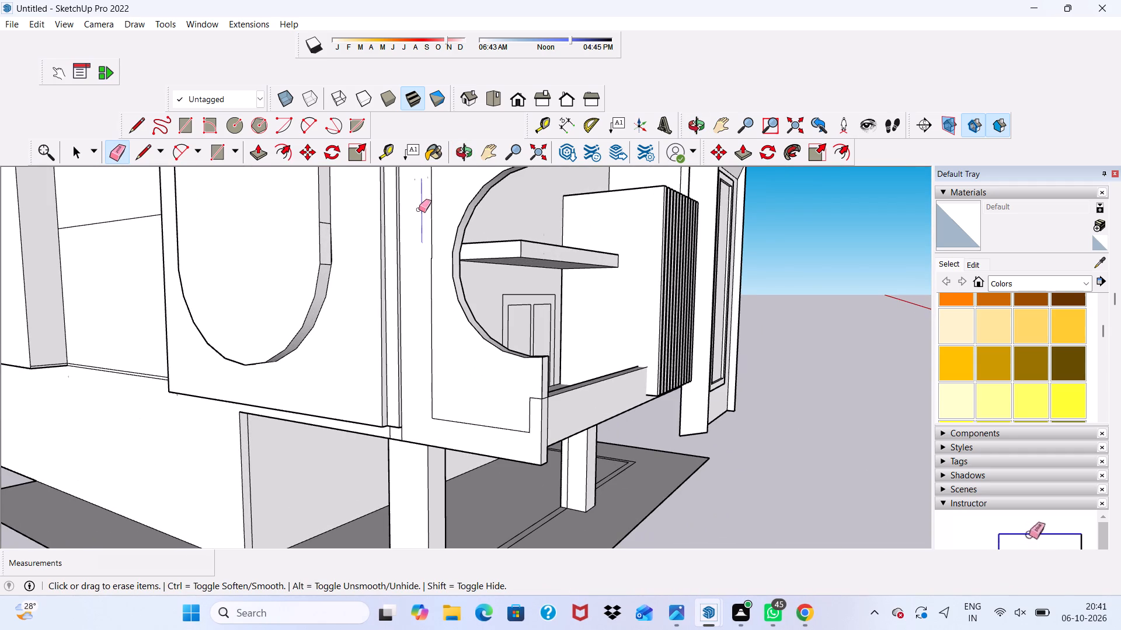
Examine the house from the slatted block around to the long side wall and roof for remaining leftover lines.
scroll(425, 199, "down", 8)
middle_click_drag(446, 283, 106, 318)
middle_click(106, 318)
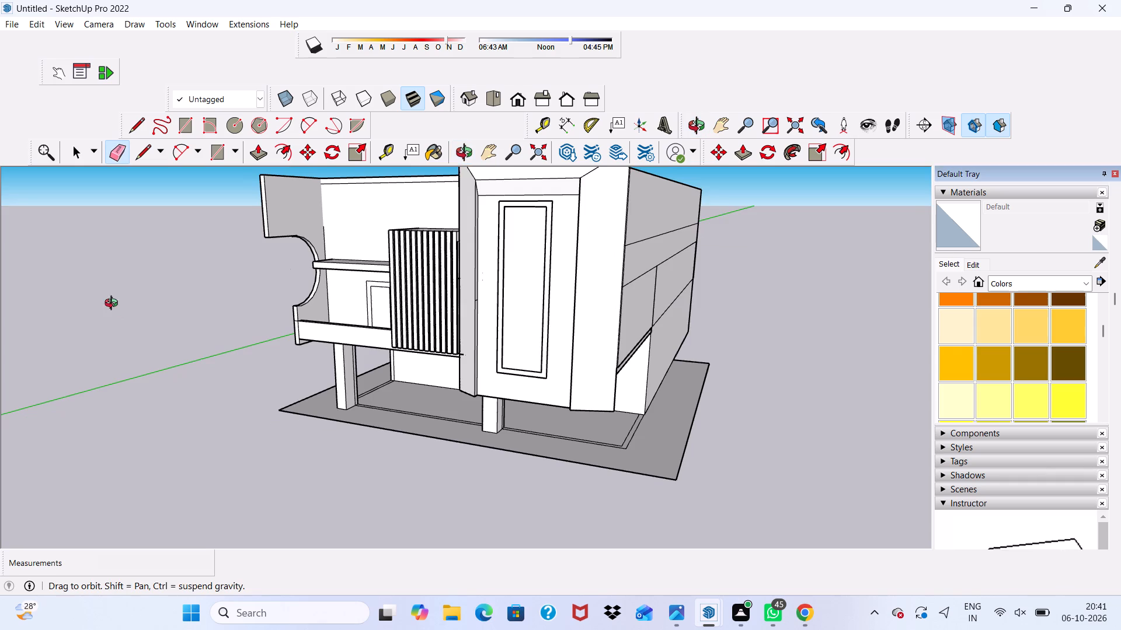
scroll(173, 283, "up", 1)
scroll(173, 283, "down", 1)
scroll(173, 283, "up", 1)
scroll(174, 283, "down", 5)
middle_click_drag(209, 297, 701, 285)
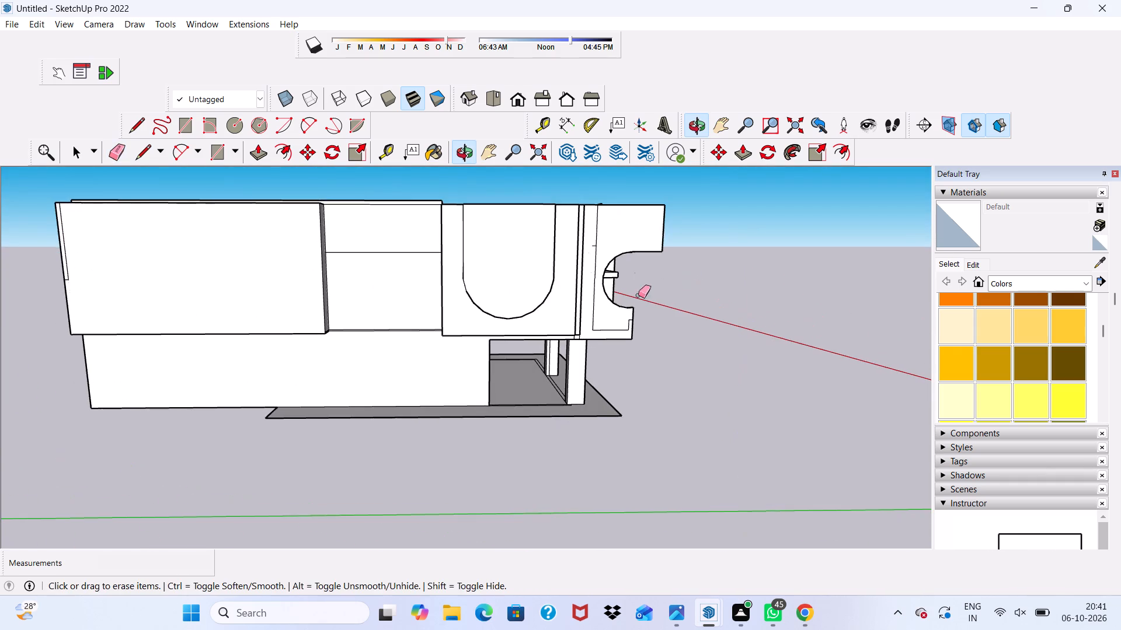
scroll(329, 254, "up", 2)
scroll(336, 245, "down", 1)
middle_click_drag(337, 244, 307, 352)
scroll(312, 341, "up", 3)
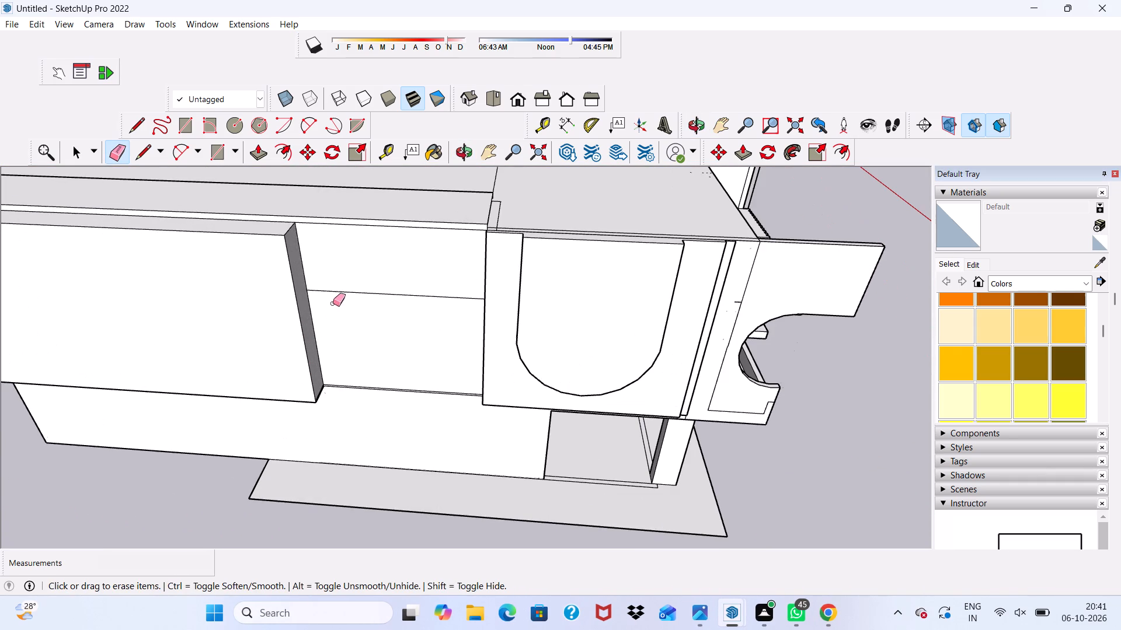
Erase the horizontal line across the recessed wall between the projecting block and the arched panel.
left_click_drag(332, 285, 329, 296)
scroll(329, 294, "down", 6)
middle_click_drag(329, 294, 368, 120)
scroll(291, 317, "up", 2)
key("space")
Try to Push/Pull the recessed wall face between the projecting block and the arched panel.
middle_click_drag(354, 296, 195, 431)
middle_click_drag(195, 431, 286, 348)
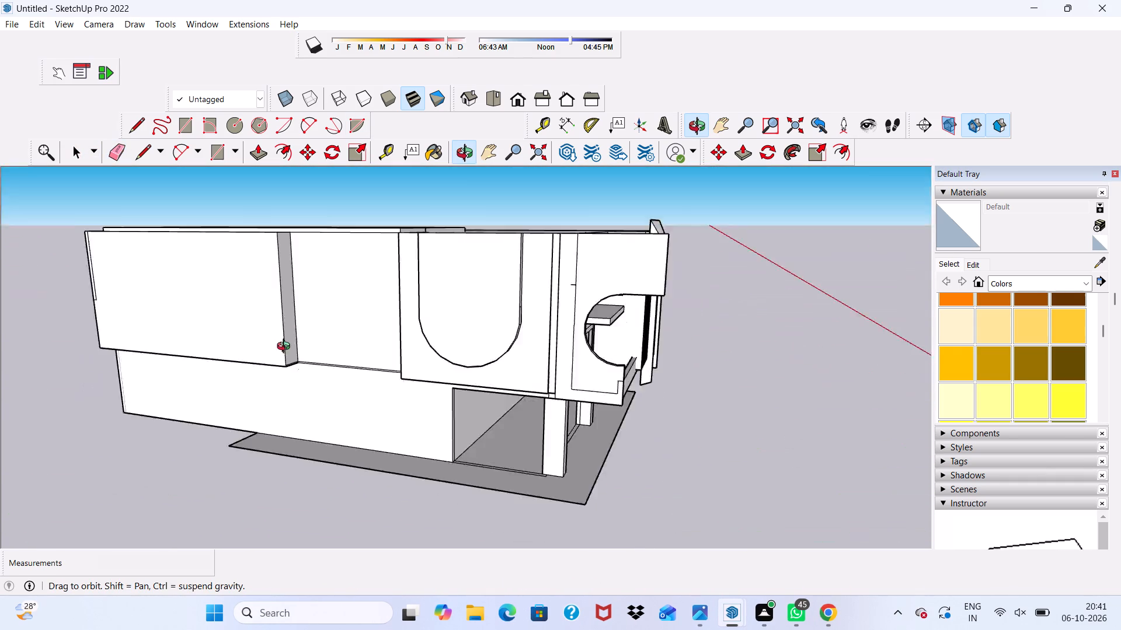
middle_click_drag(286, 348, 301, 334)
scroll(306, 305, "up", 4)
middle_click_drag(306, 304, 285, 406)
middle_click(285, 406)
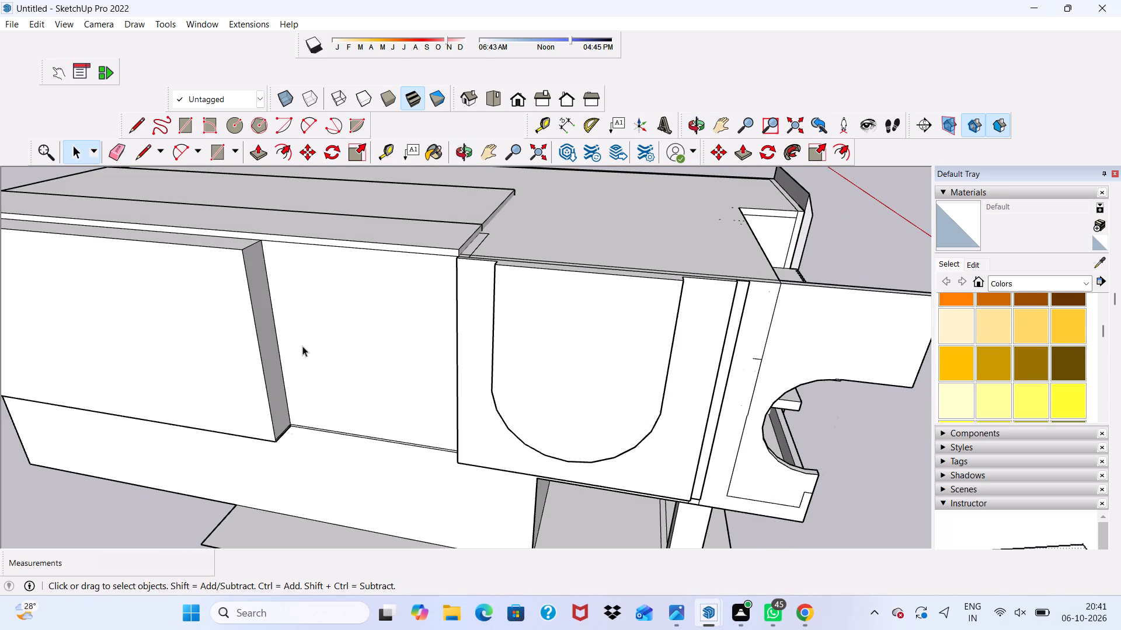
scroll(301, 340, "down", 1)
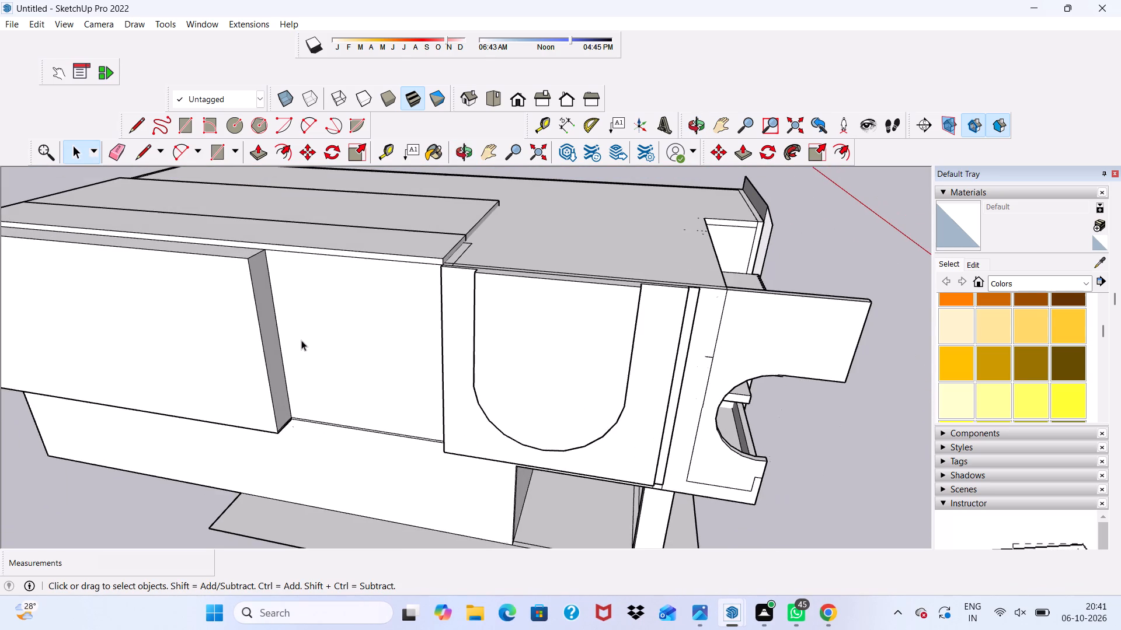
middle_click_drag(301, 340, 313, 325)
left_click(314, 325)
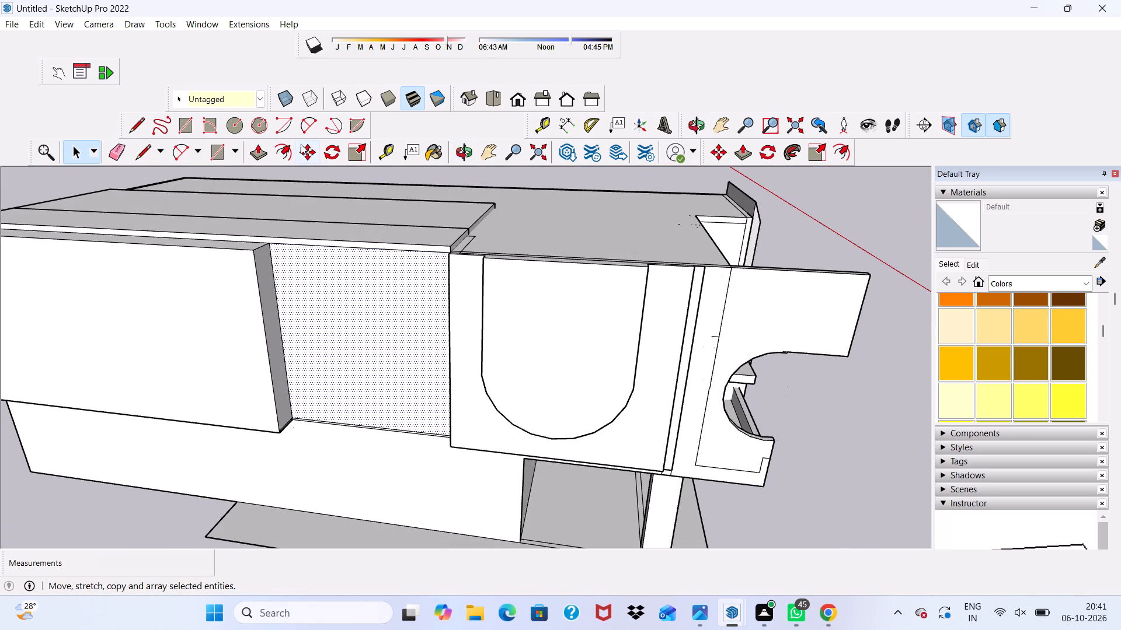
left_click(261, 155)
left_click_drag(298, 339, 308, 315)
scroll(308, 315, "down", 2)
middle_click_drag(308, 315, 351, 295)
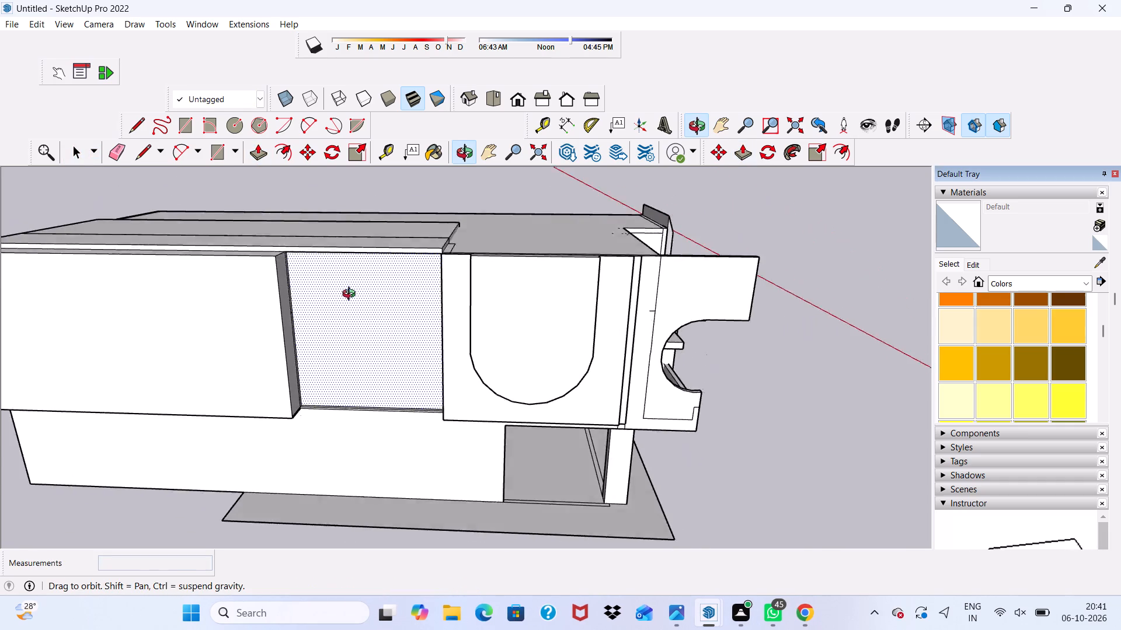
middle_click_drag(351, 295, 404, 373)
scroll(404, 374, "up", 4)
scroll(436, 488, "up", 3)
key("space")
Pull the narrow strip along the bottom of the recessed wall outward about 3' 8 3/4" as a ledge.
scroll(359, 454, "up", 1)
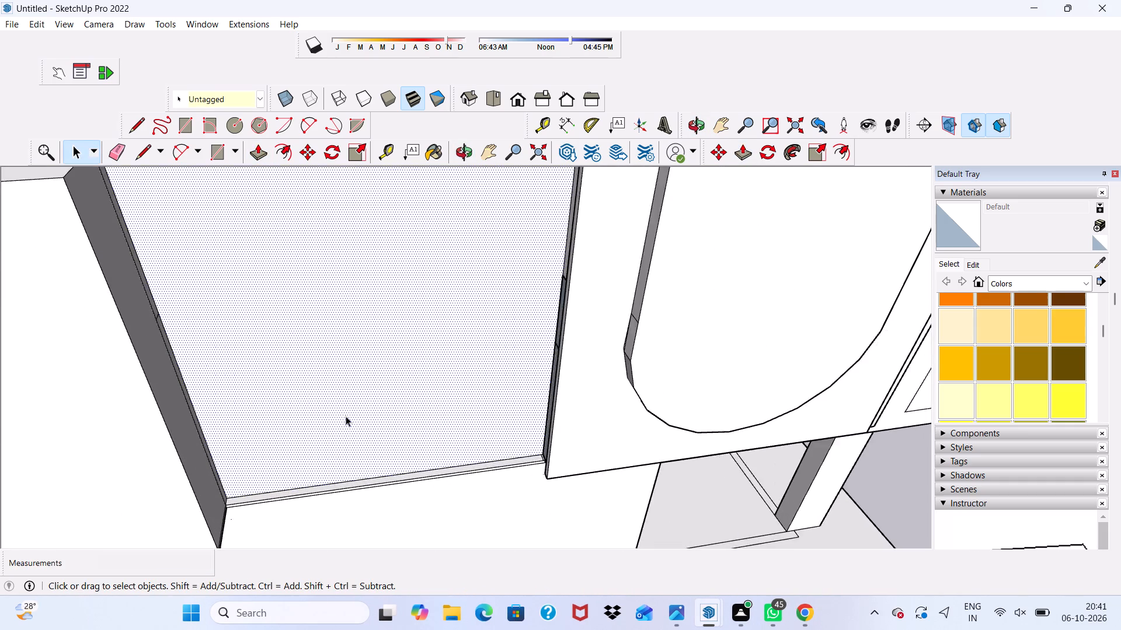
scroll(346, 416, "down", 3)
scroll(346, 416, "up", 1)
scroll(346, 416, "down", 2)
middle_click_drag(350, 449, 347, 505)
scroll(347, 505, "up", 5)
middle_click_drag(347, 505, 335, 428)
scroll(335, 428, "up", 10)
left_click(315, 461)
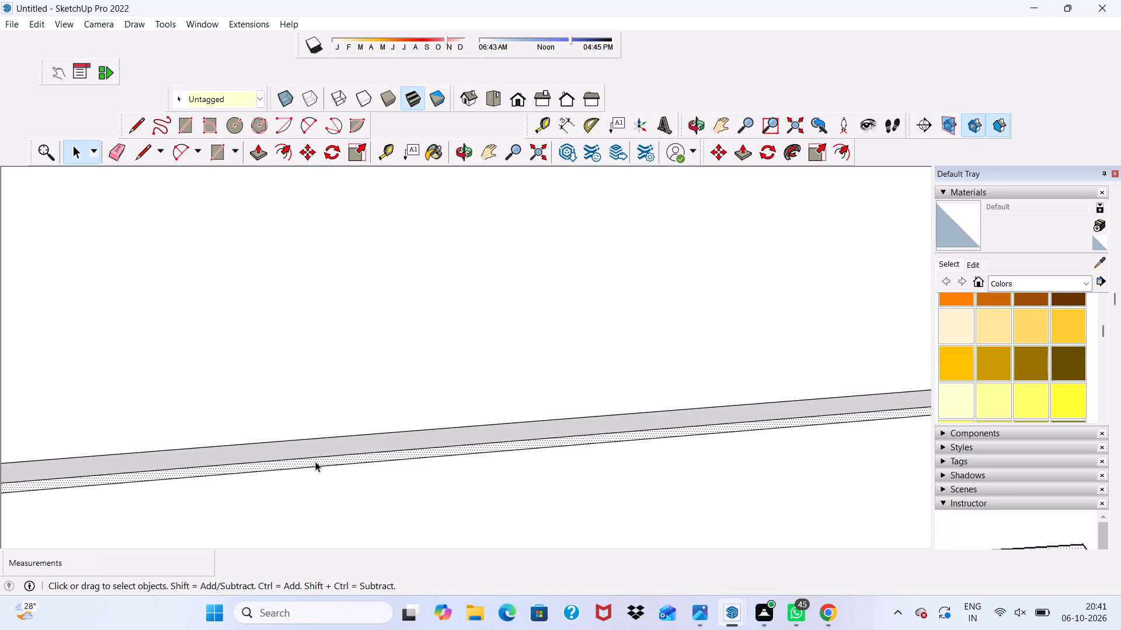
scroll(237, 274, "down", 5)
scroll(207, 294, "up", 1)
scroll(207, 294, "down", 3)
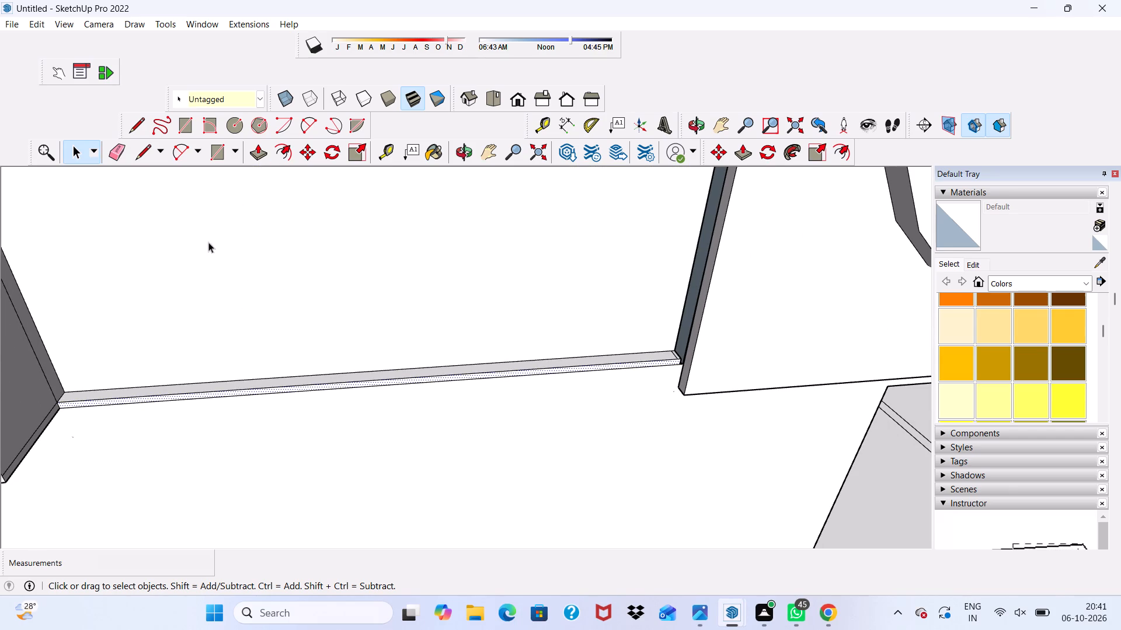
left_click(259, 159)
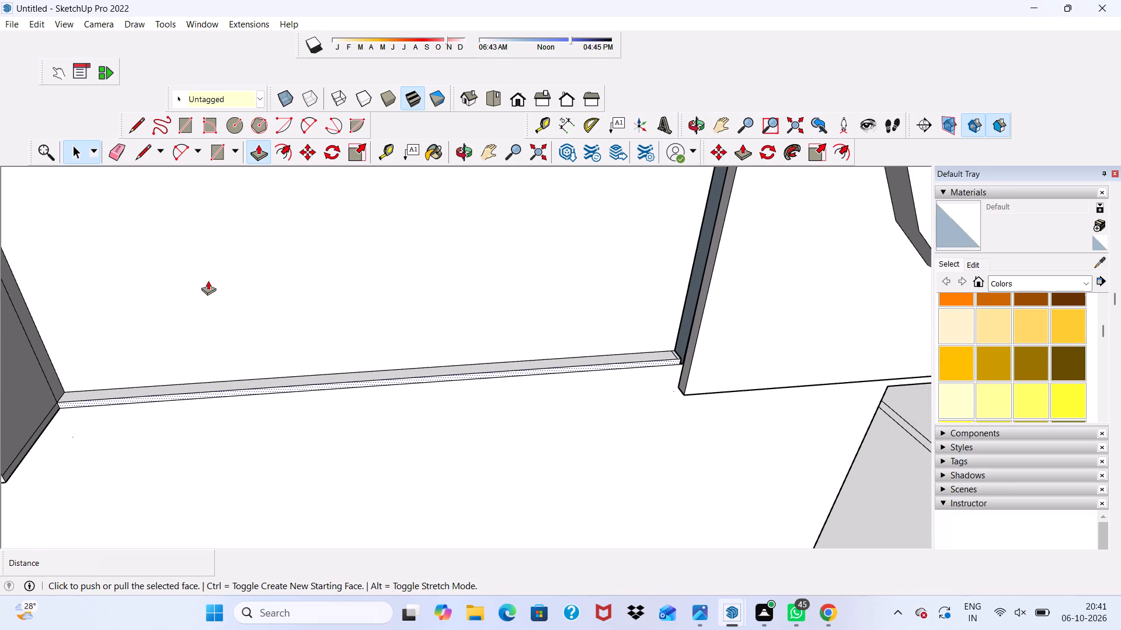
scroll(176, 413, "up", 2)
left_click(184, 394)
scroll(182, 426, "down", 5)
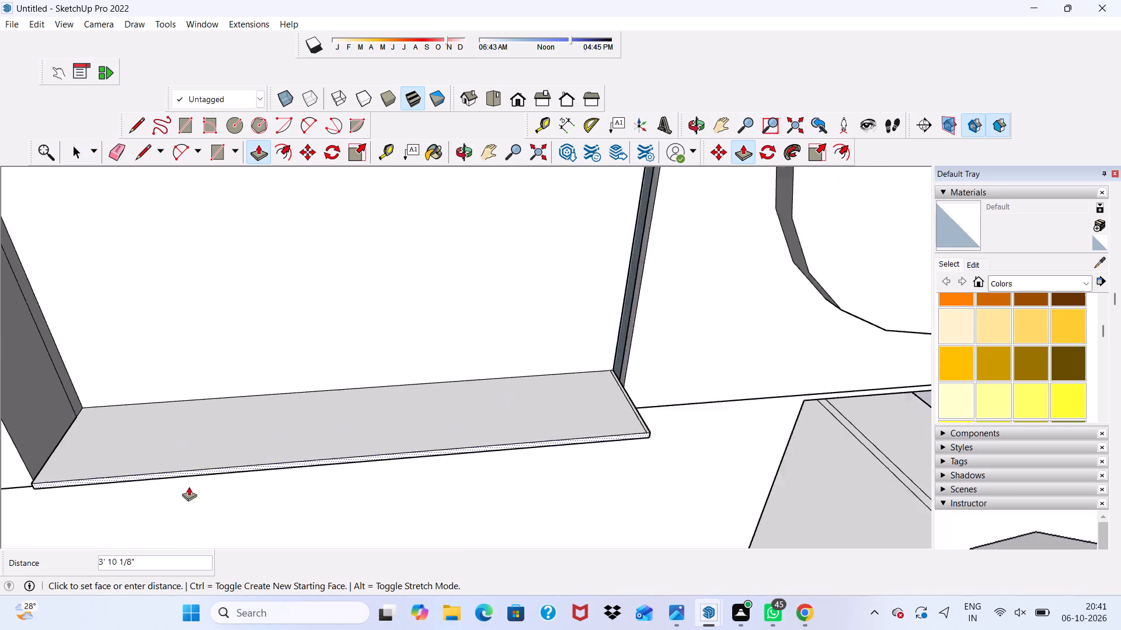
scroll(189, 482, "down", 3)
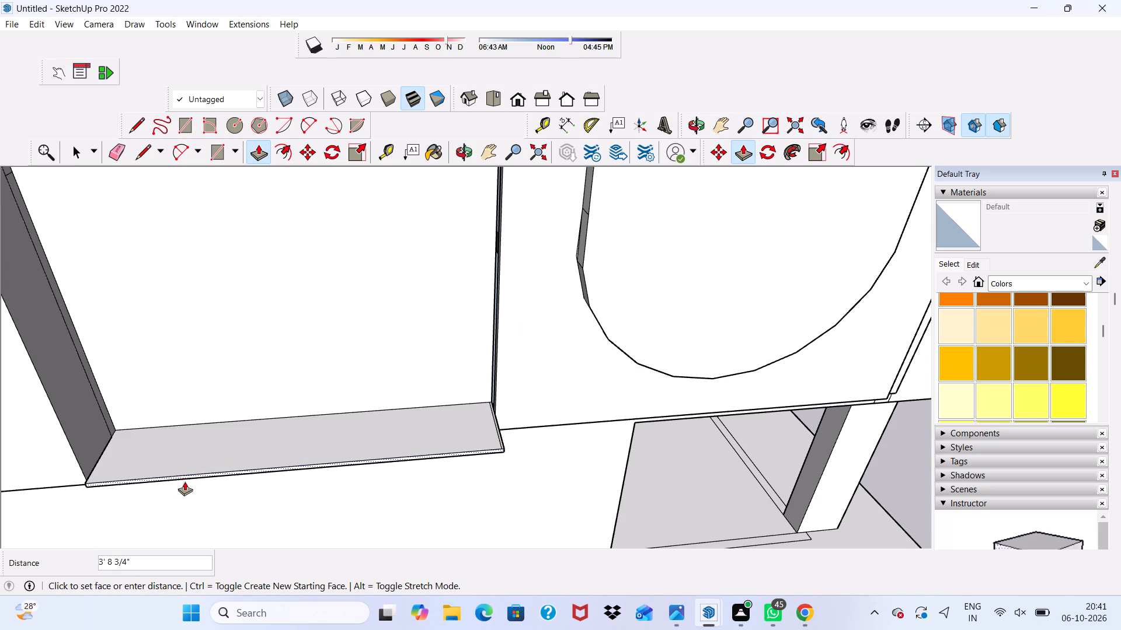
left_click(184, 481)
scroll(192, 469, "down", 5)
middle_click_drag(233, 433, 257, 359)
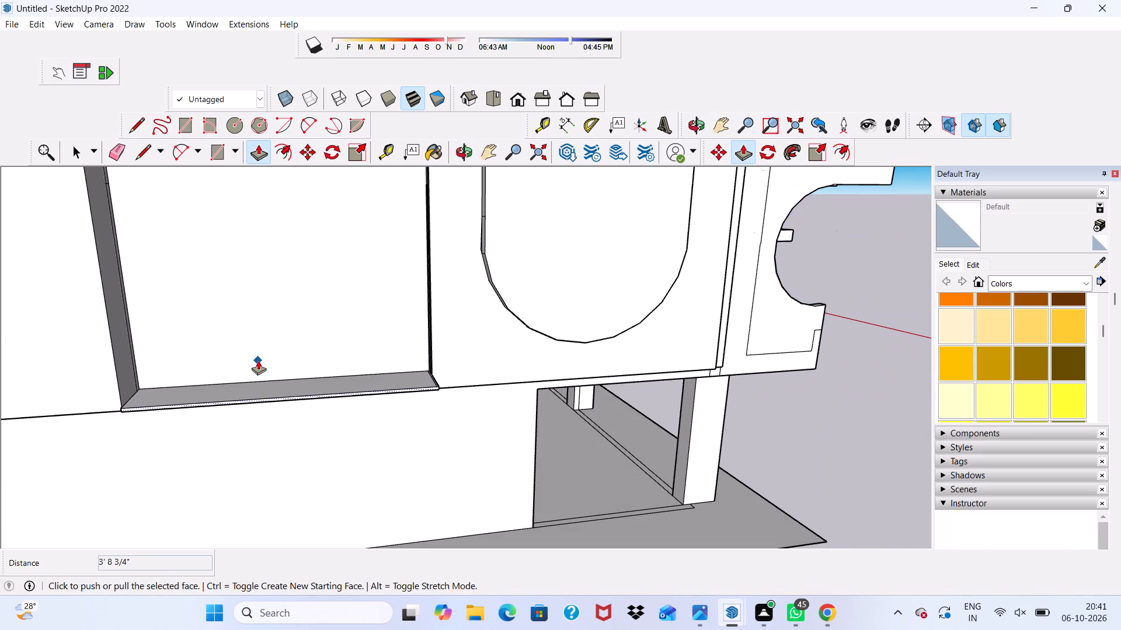
key("space")
Examine the recessed wall bay from its bottom ledge up to the roof edge above it.
scroll(258, 360, "down", 6)
scroll(258, 360, "up", 1)
scroll(258, 360, "down", 1)
middle_click_drag(258, 360, 241, 440)
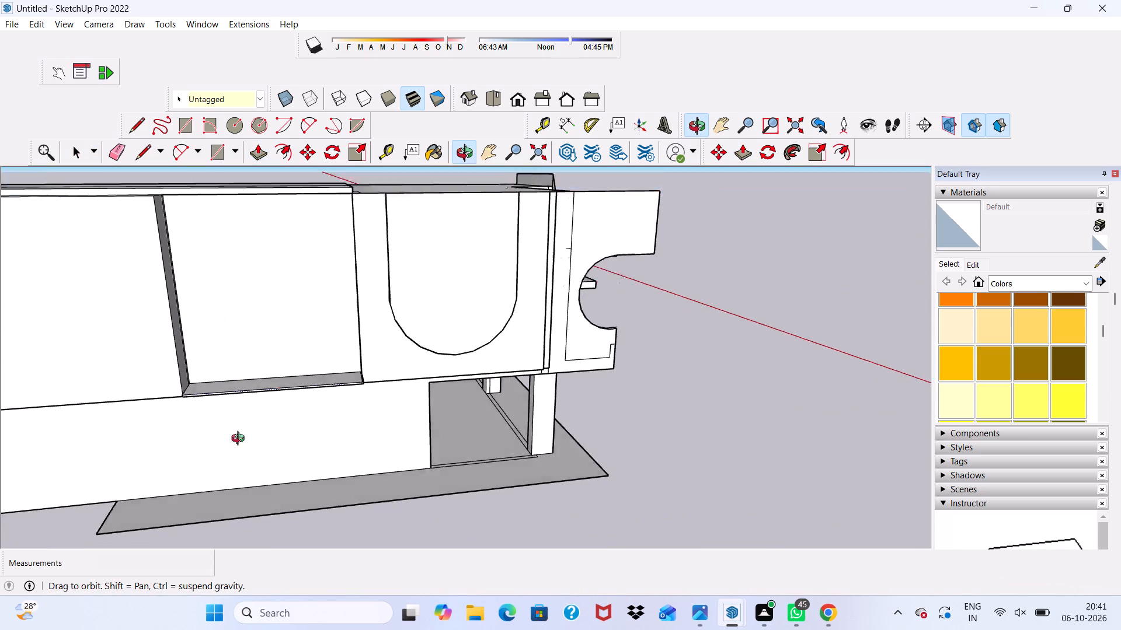
middle_click_drag(241, 440, 234, 461)
scroll(234, 461, "up", 3)
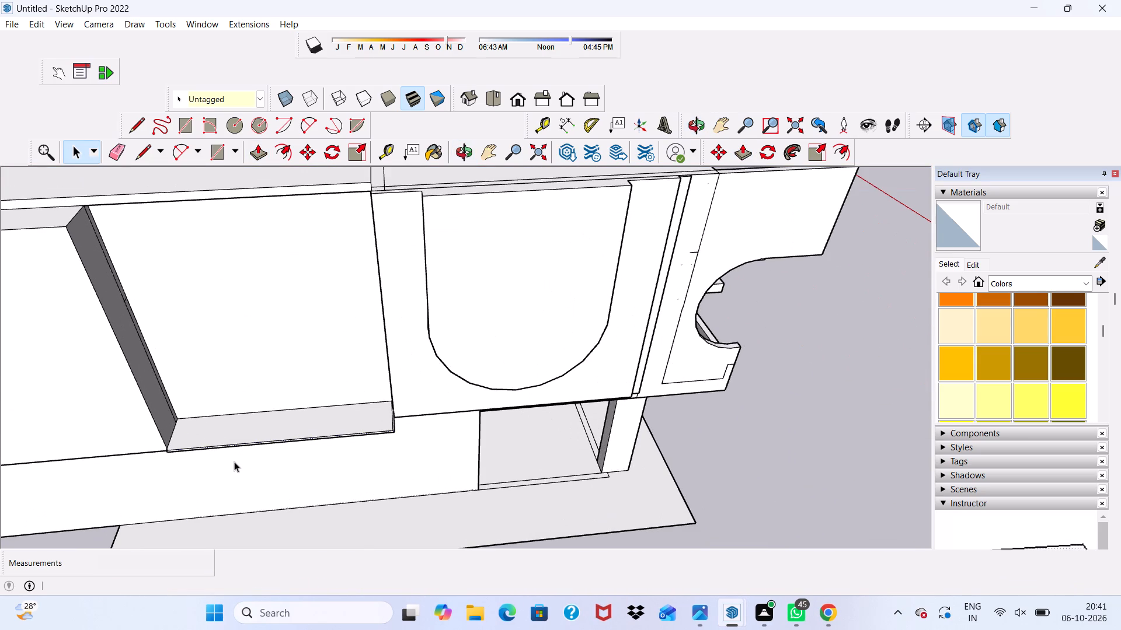
scroll(234, 461, "down", 1)
middle_click_drag(234, 461, 282, 384)
scroll(282, 384, "down", 1)
scroll(262, 471, "down", 2)
scroll(274, 499, "up", 1)
scroll(277, 502, "down", 5)
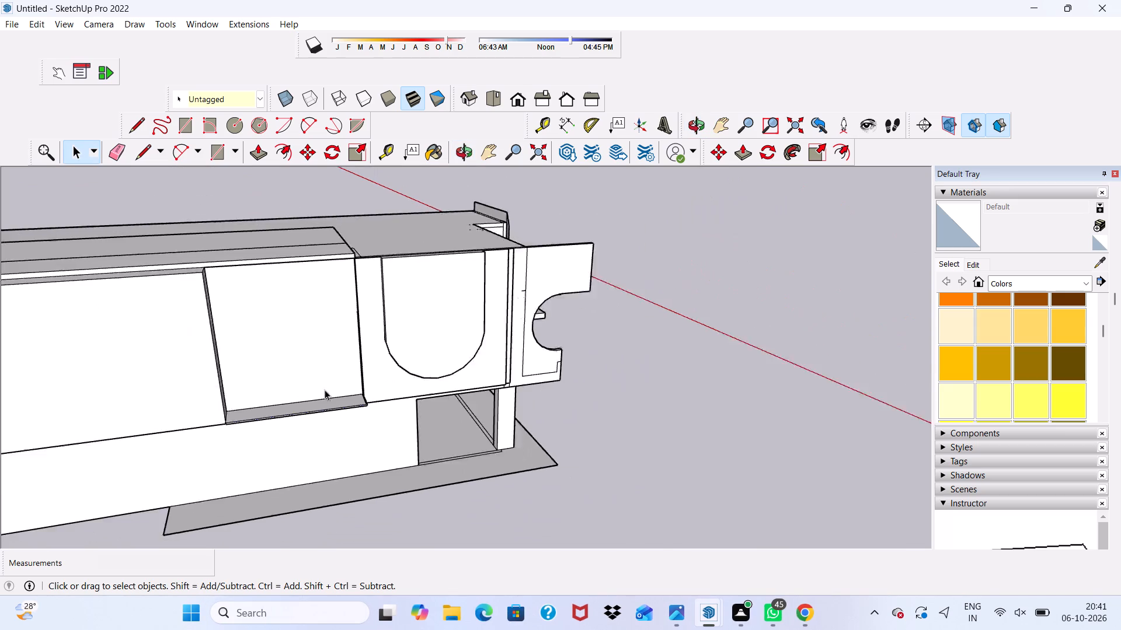
scroll(325, 390, "down", 1)
scroll(276, 253, "up", 5)
scroll(261, 355, "up", 2)
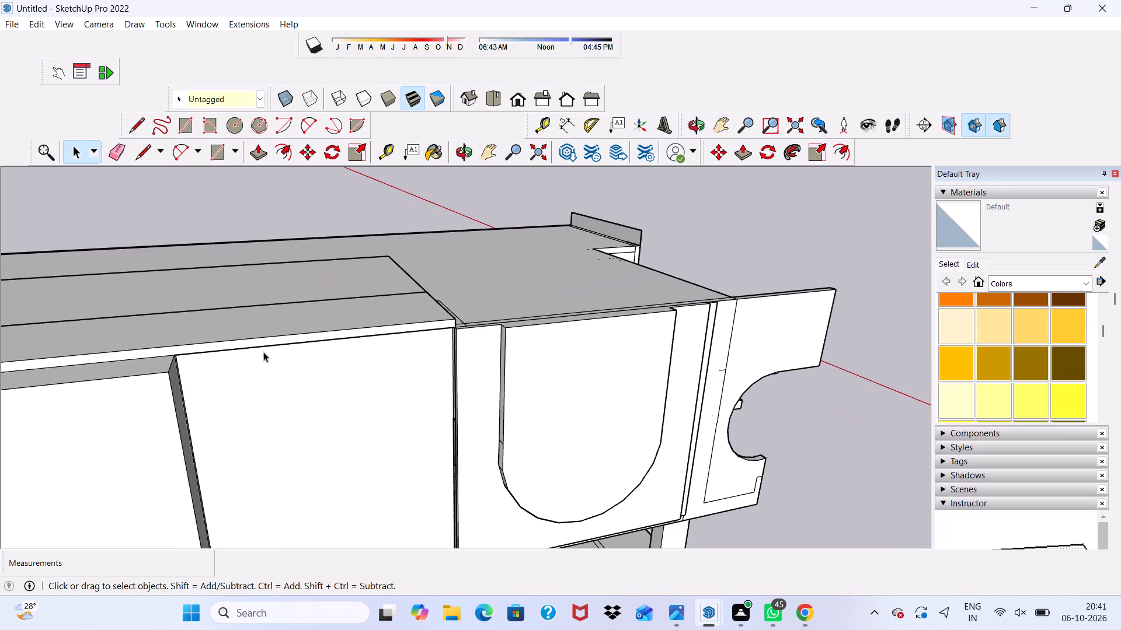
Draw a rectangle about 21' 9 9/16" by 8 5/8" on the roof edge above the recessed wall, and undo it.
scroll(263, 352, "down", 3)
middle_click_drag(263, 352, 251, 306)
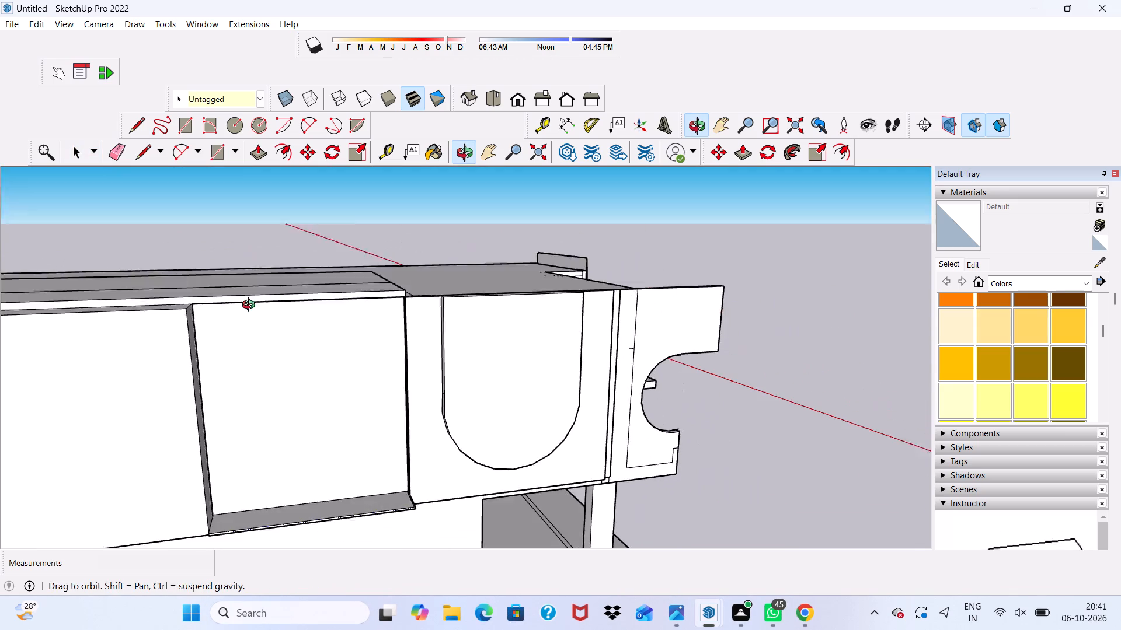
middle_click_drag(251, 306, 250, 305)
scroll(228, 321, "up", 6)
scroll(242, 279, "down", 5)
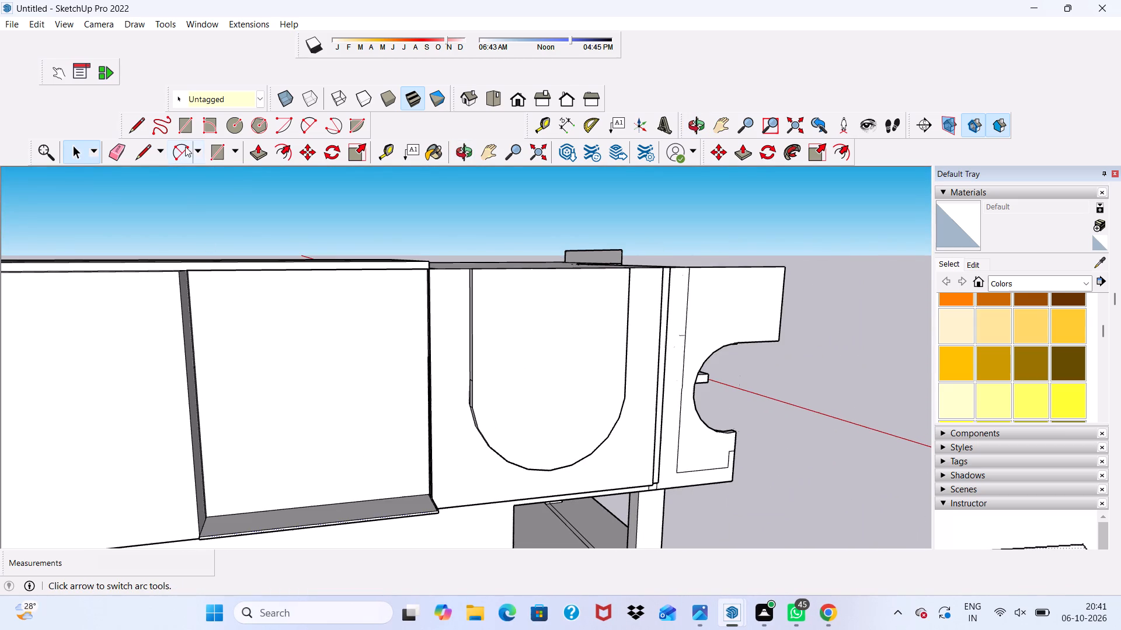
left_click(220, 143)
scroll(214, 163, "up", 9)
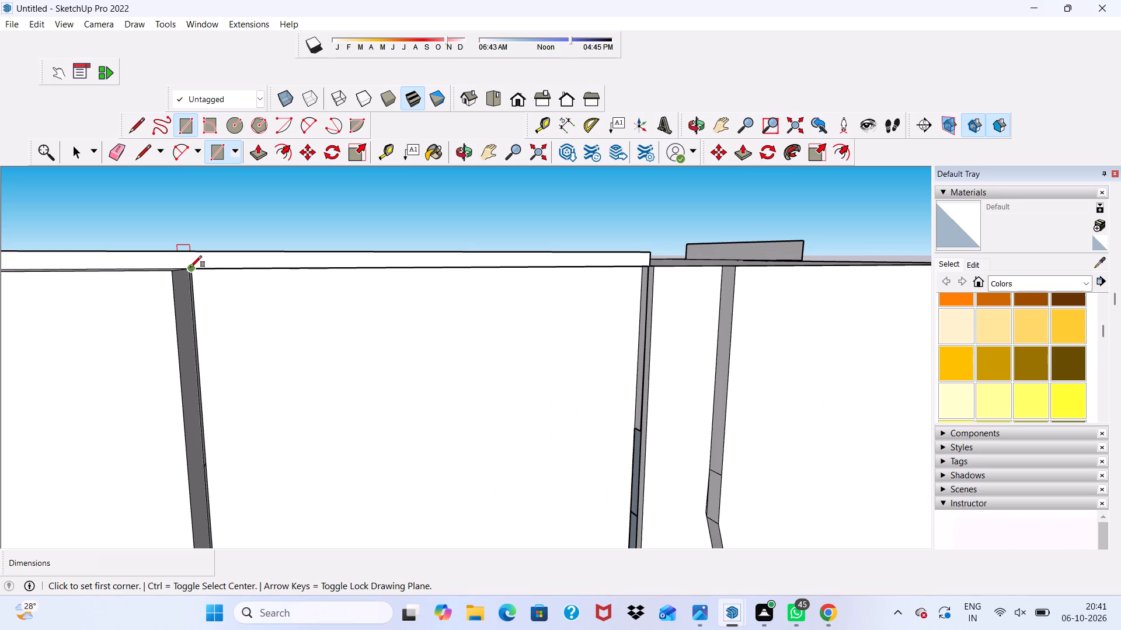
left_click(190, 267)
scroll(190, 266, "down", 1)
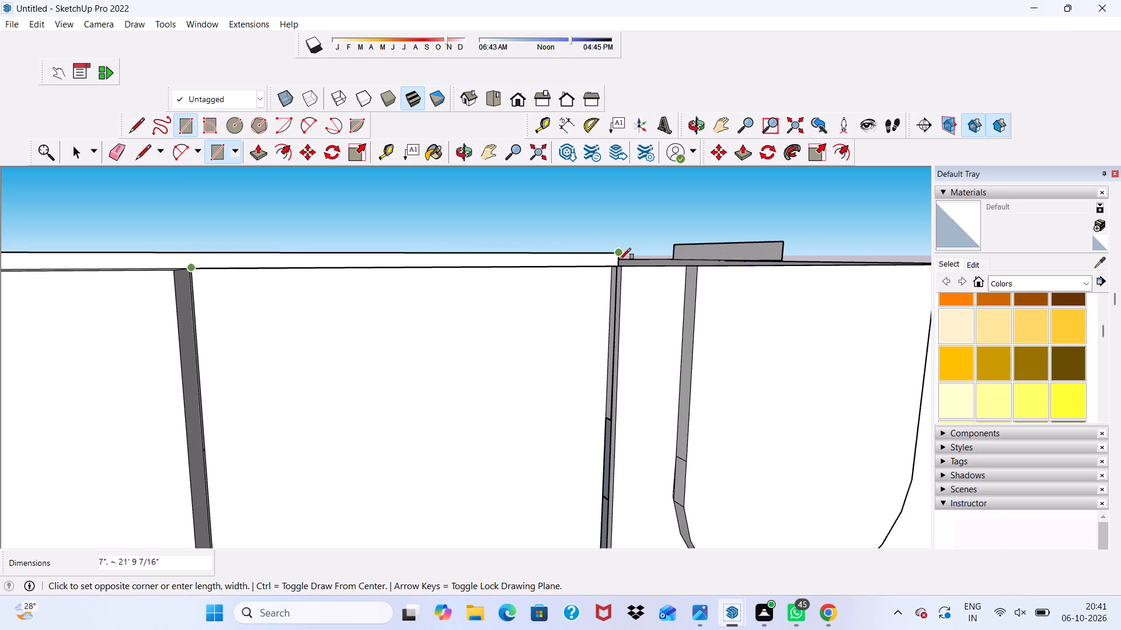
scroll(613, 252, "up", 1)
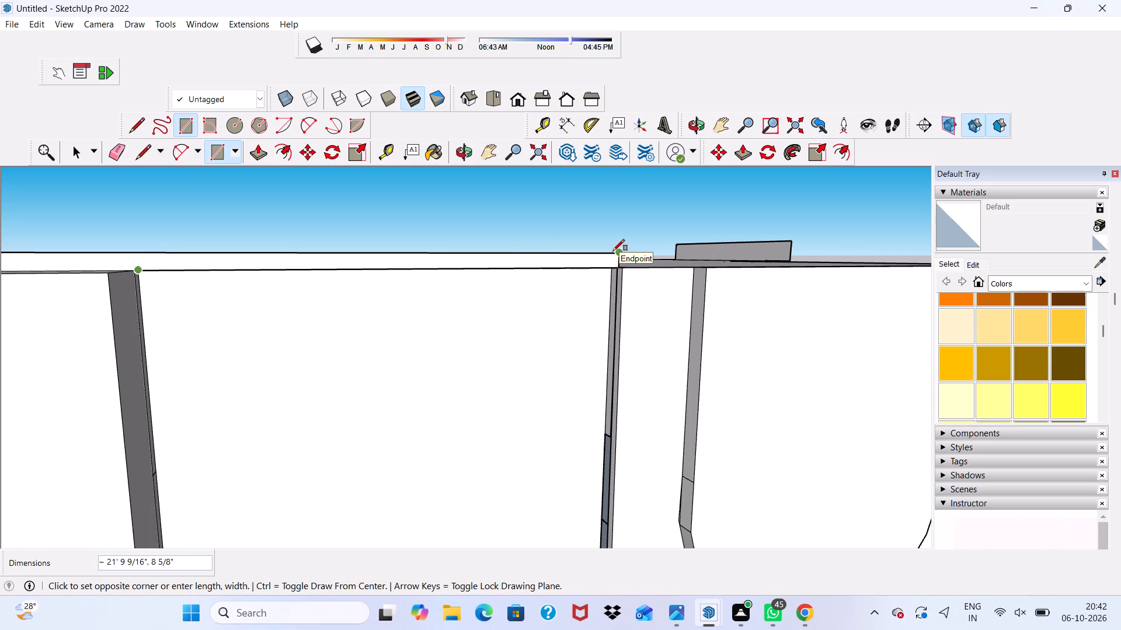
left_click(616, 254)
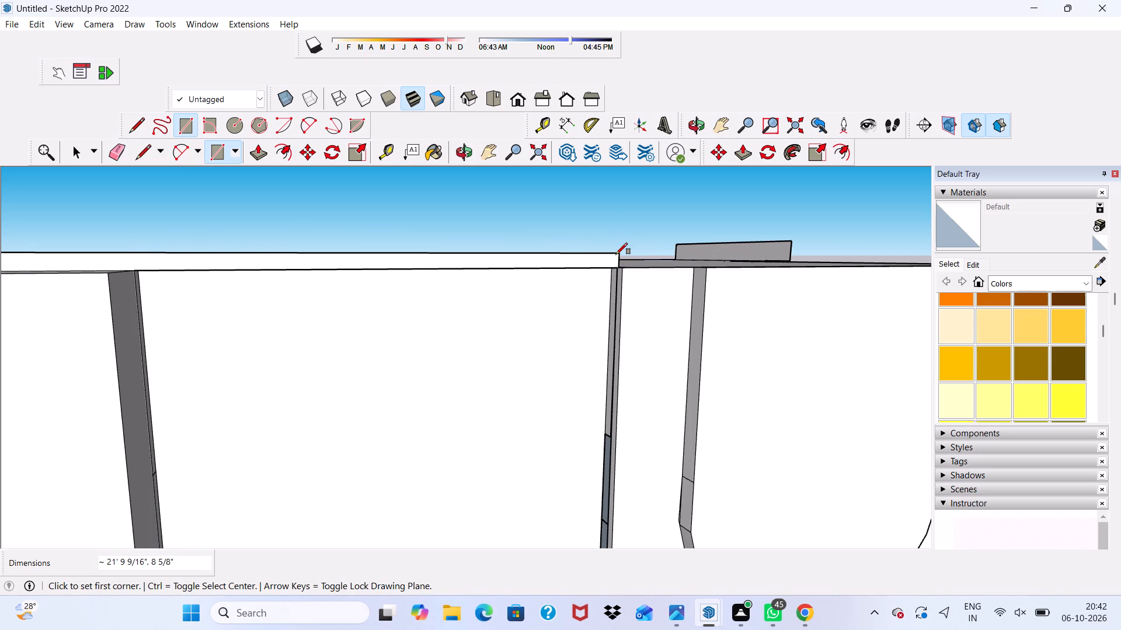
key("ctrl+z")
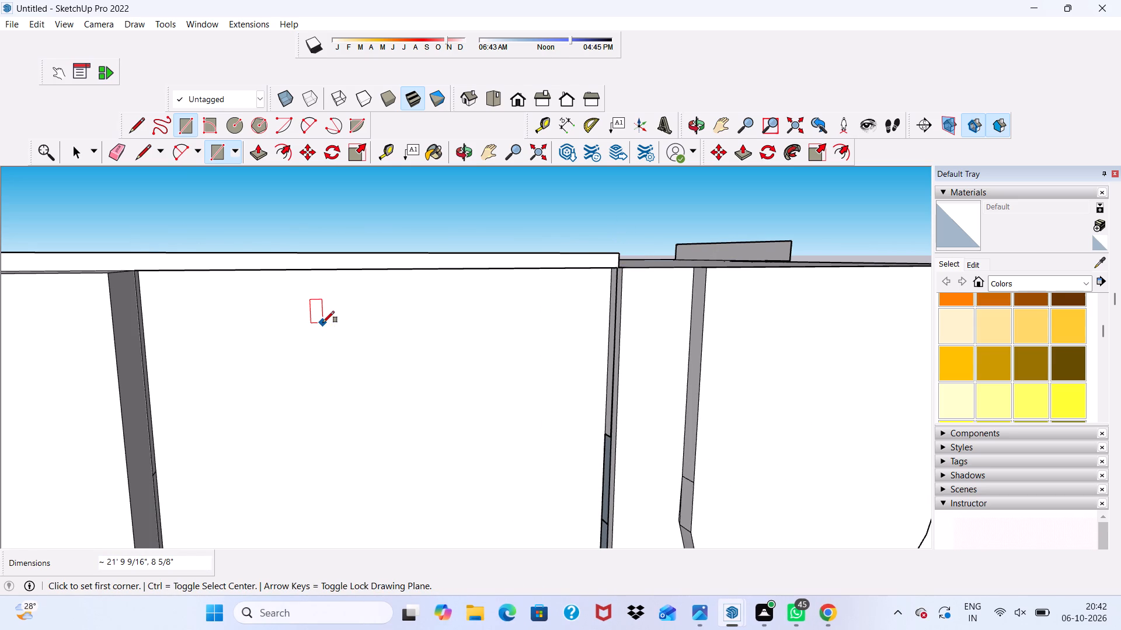
Draw an 8 5/8" line across the roof slab's front edge at the corner where the projecting block meets the recessed wall.
key("space")
scroll(271, 222, "down", 4)
scroll(368, 285, "up", 1)
scroll(449, 302, "down", 7)
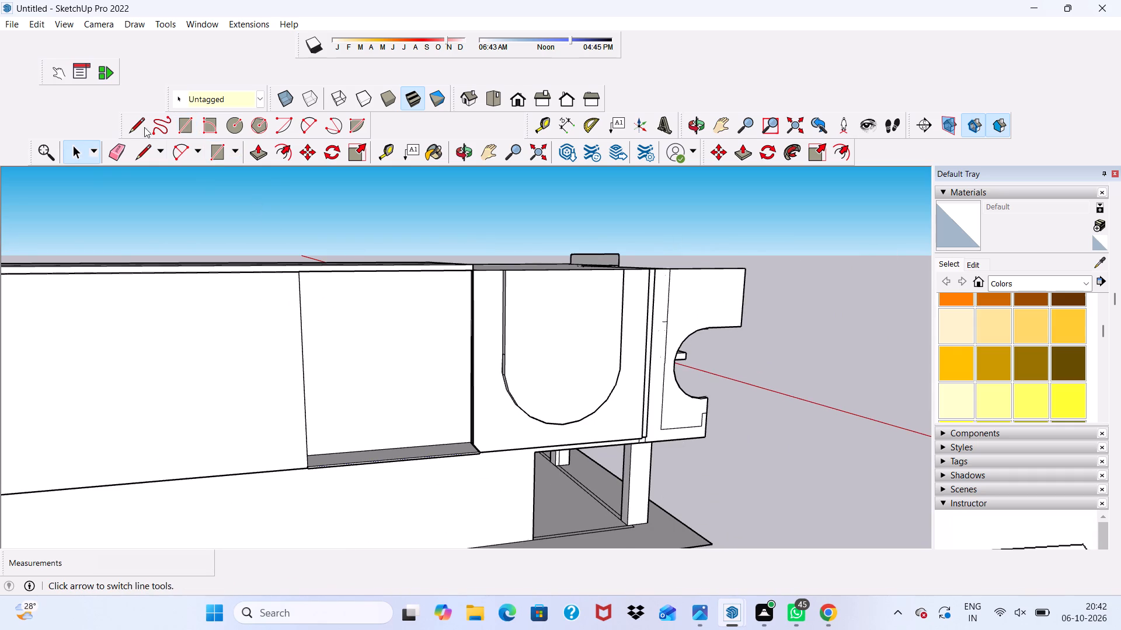
left_click(135, 124)
scroll(388, 249, "up", 6)
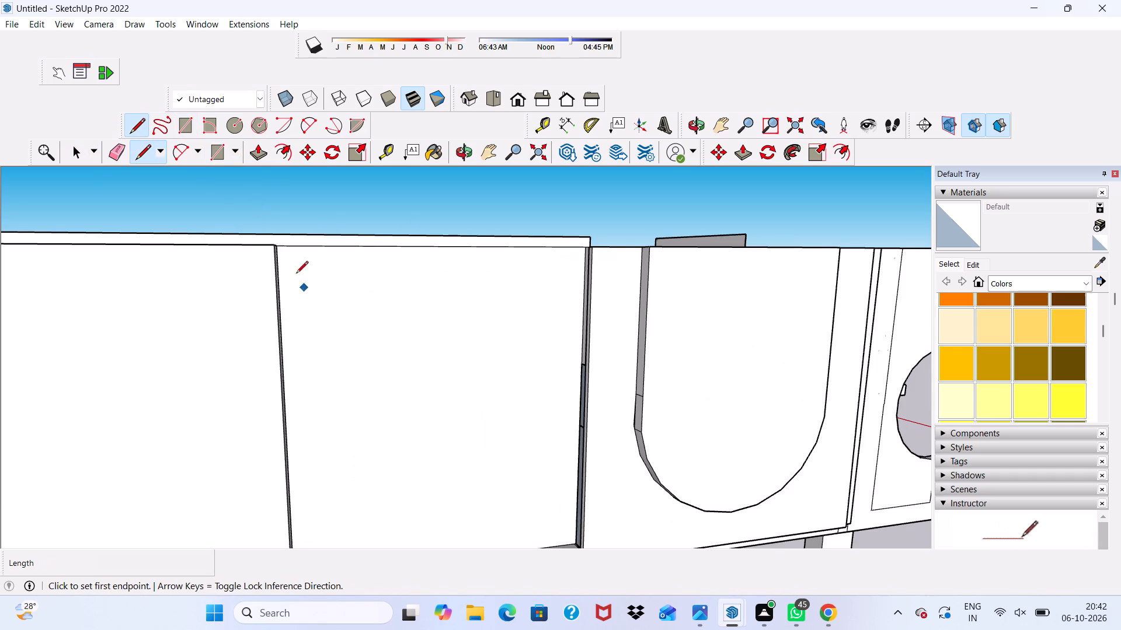
scroll(283, 262, "down", 1)
middle_click_drag(283, 265, 256, 311)
scroll(260, 306, "up", 4)
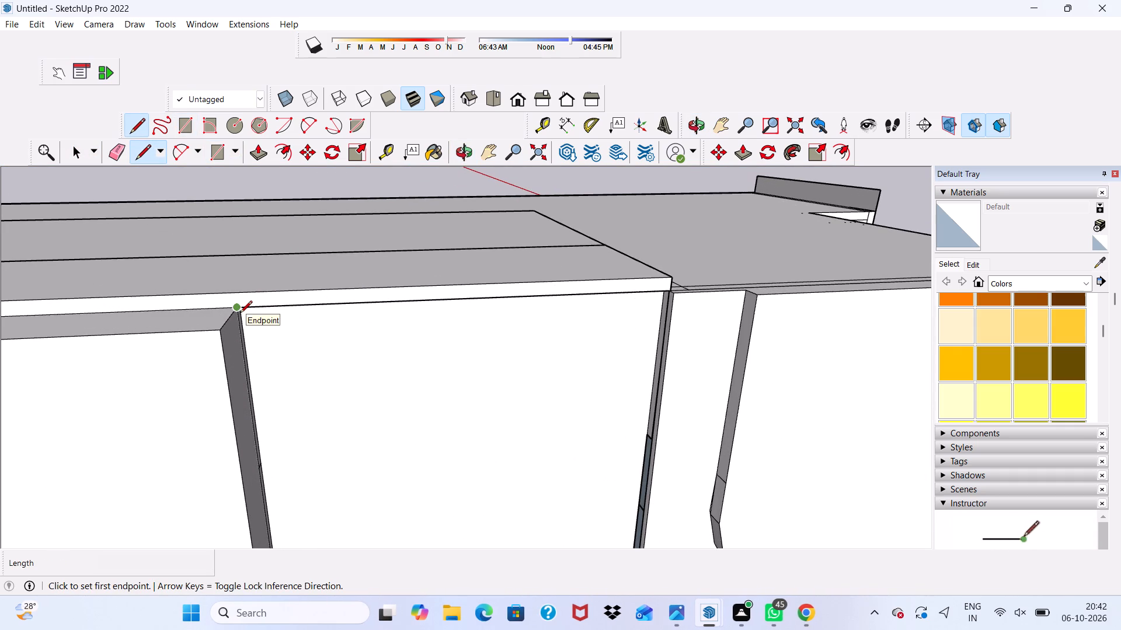
left_click(242, 311)
left_click(238, 293)
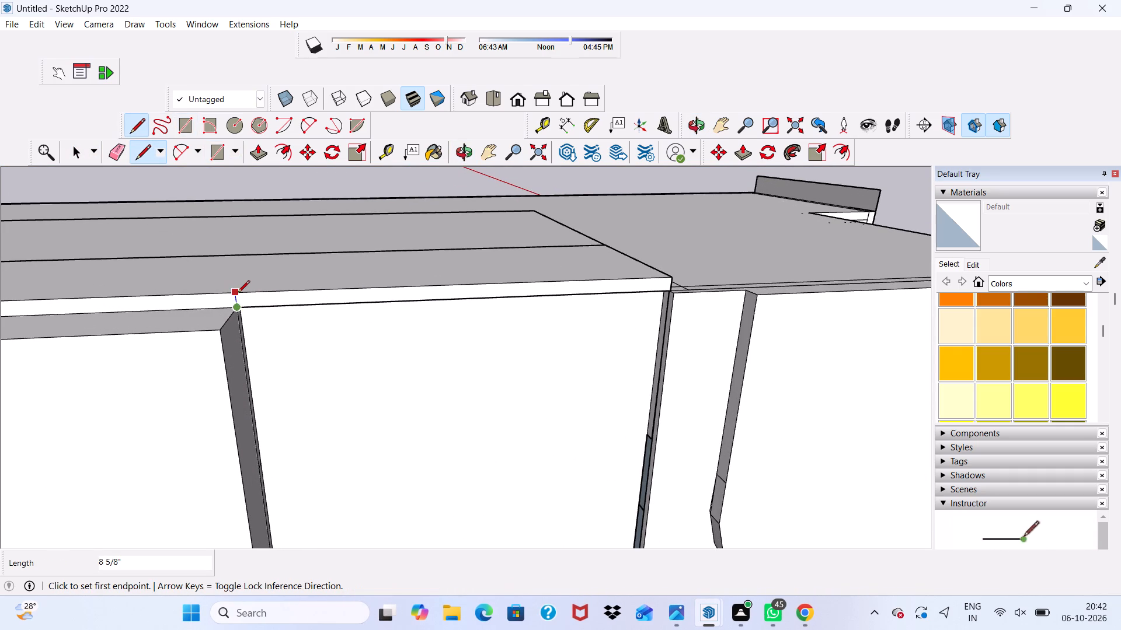
scroll(697, 261, "up", 2)
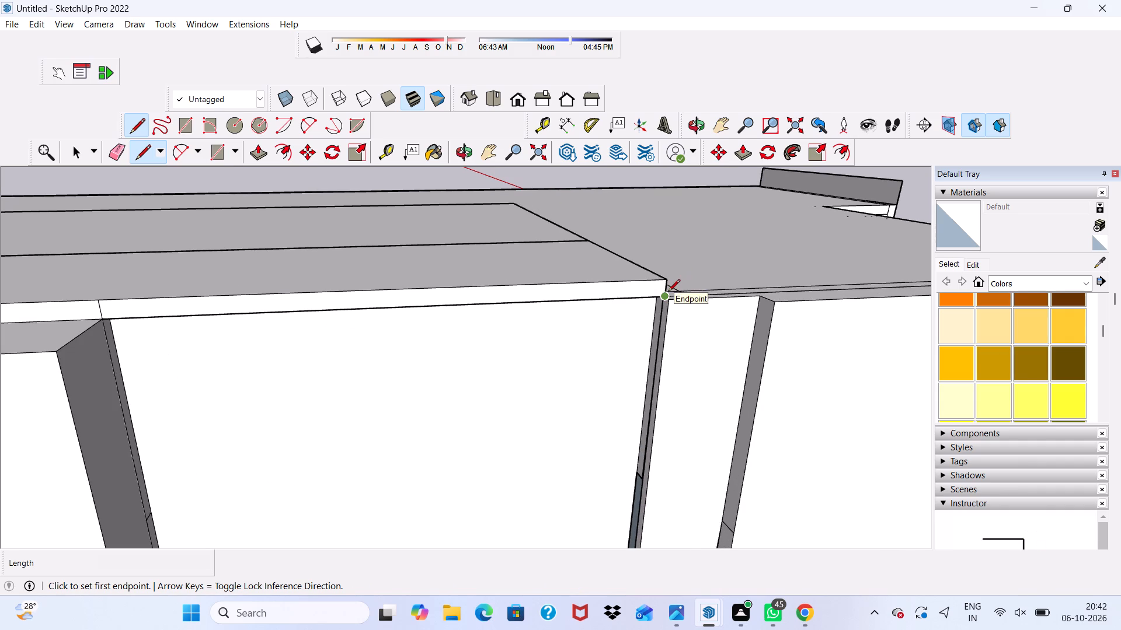
Pull the roof edge strip above the recessed wall outward about 4' 7 5/8" to form an overhang.
key("space")
left_click(640, 292)
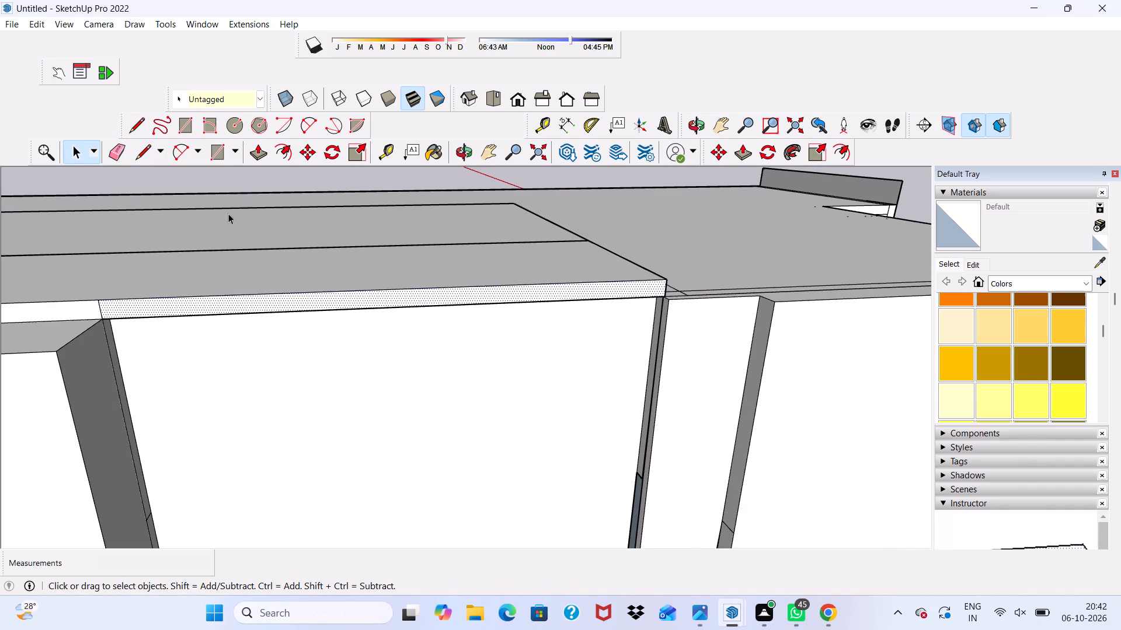
left_click(255, 152)
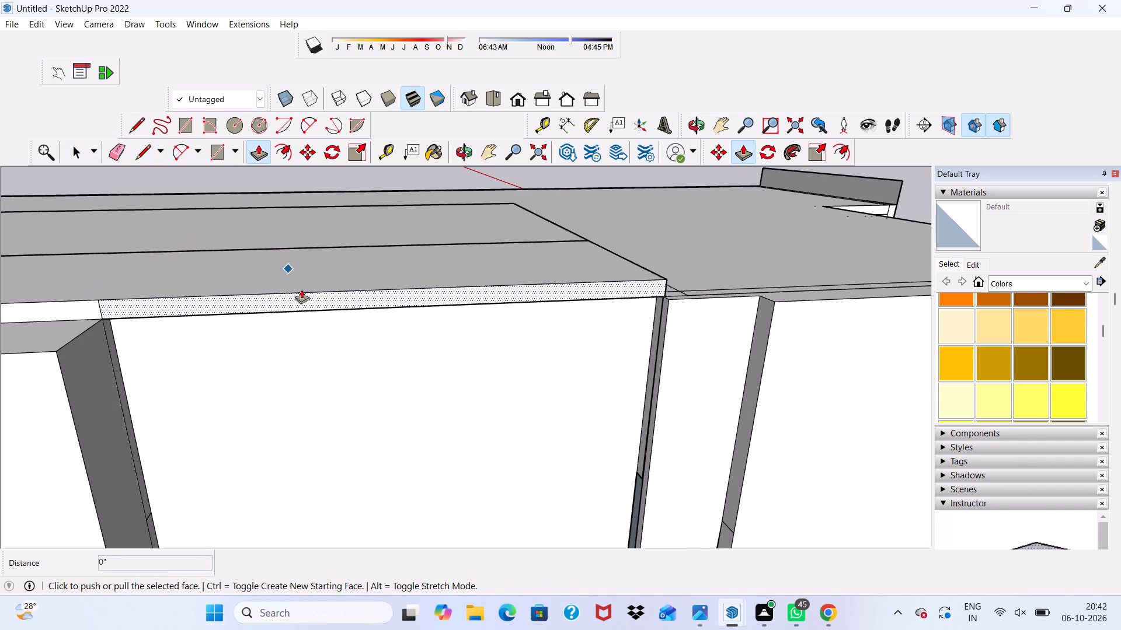
scroll(312, 309, "down", 3)
left_click(316, 302)
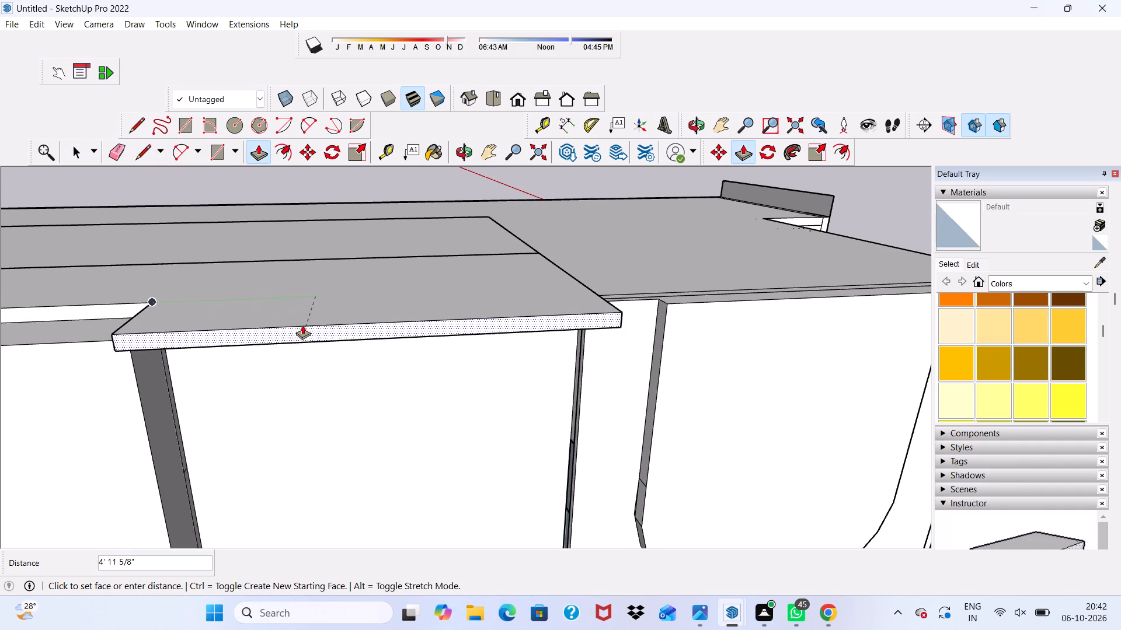
scroll(301, 325, "down", 1)
middle_click_drag(301, 325, 336, 251)
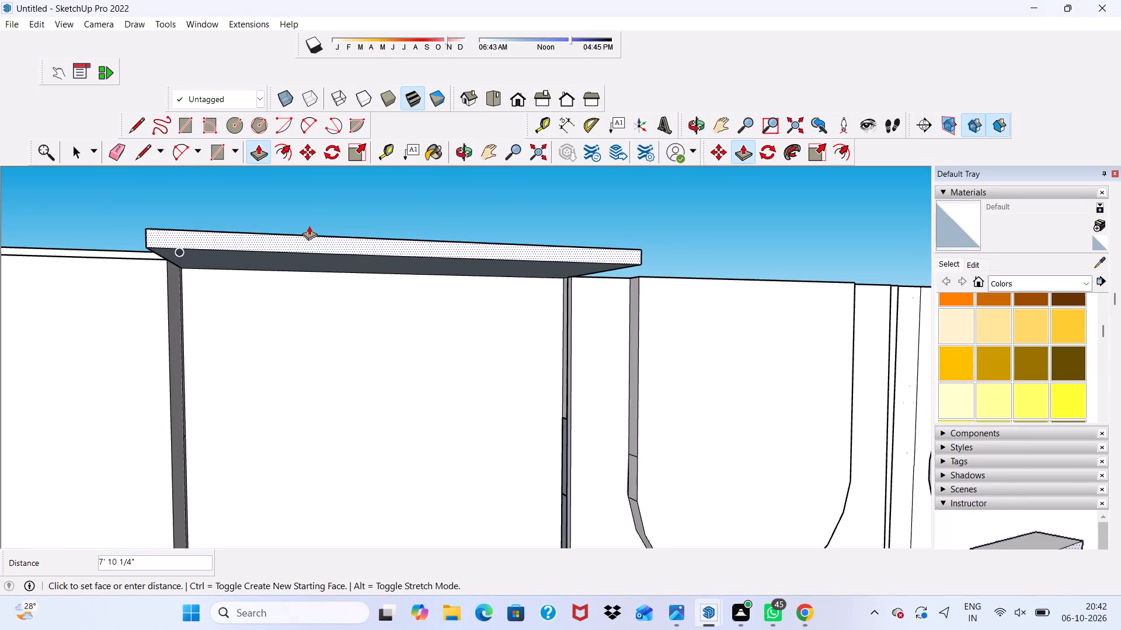
left_click(308, 237)
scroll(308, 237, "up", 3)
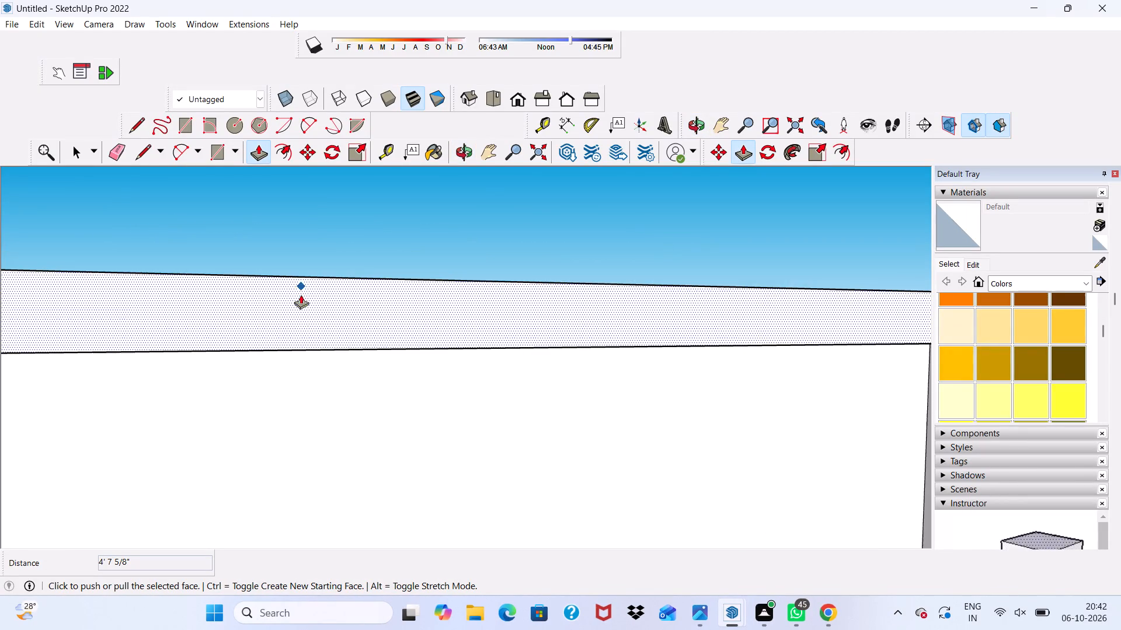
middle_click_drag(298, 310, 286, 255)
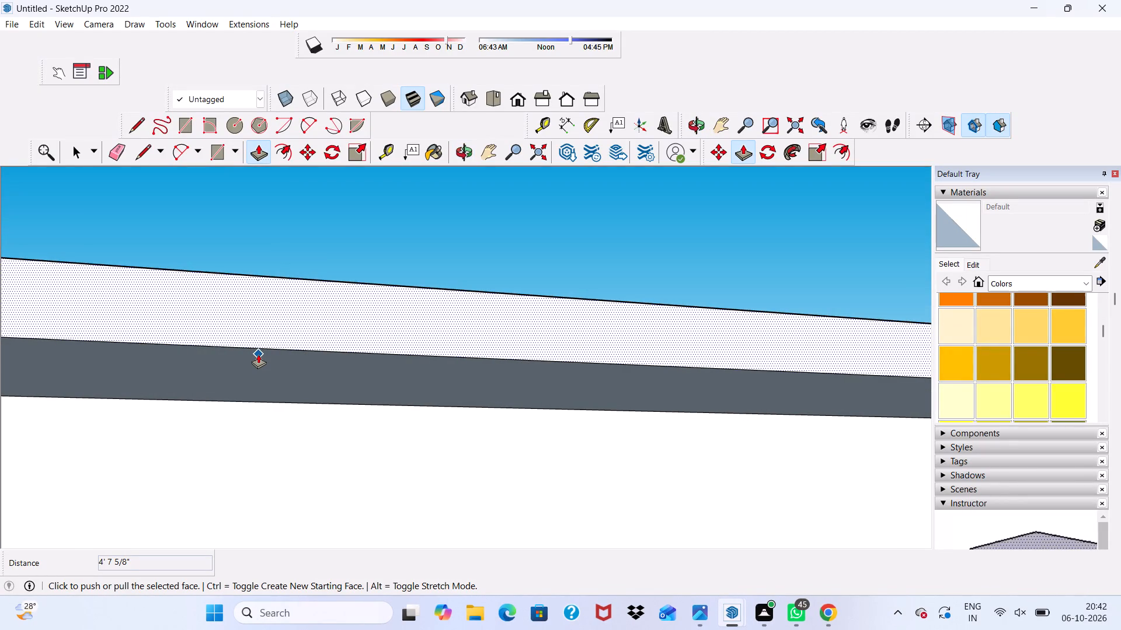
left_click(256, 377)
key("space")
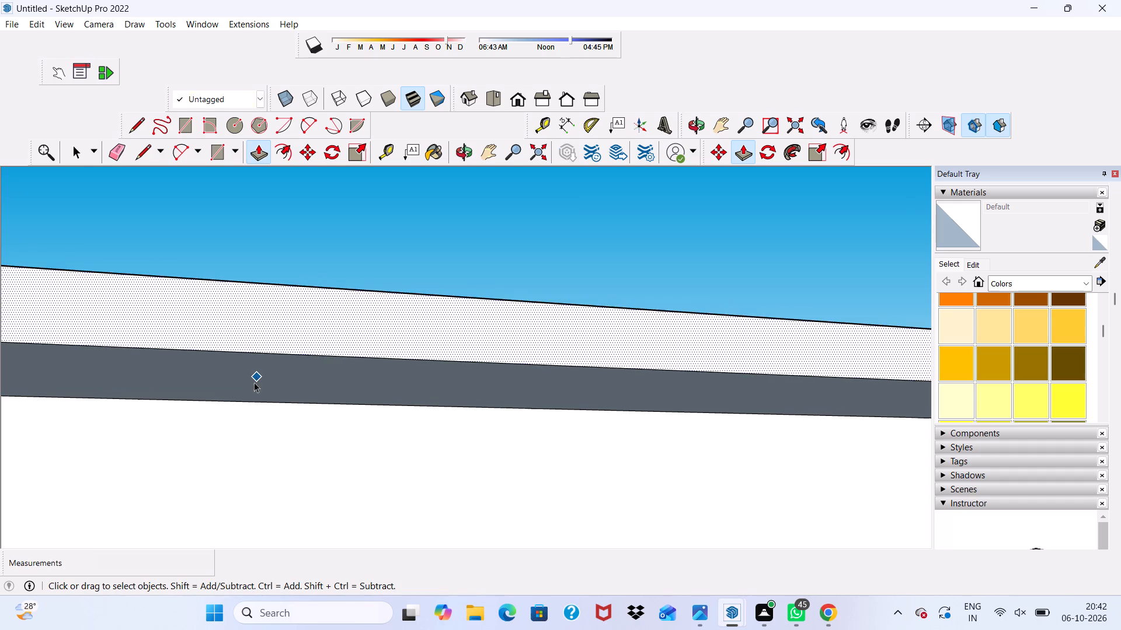
Pull the underside of the roof overhang above the recessed wall down 6 1/16" to thicken it.
left_click(255, 381)
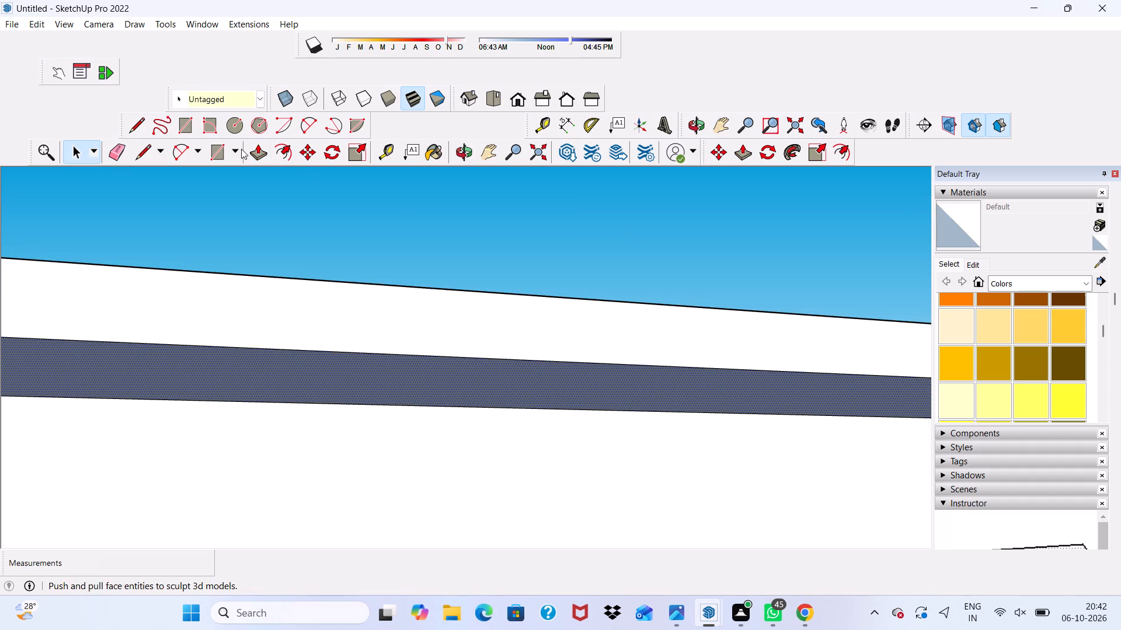
left_click(265, 155)
left_click(248, 353)
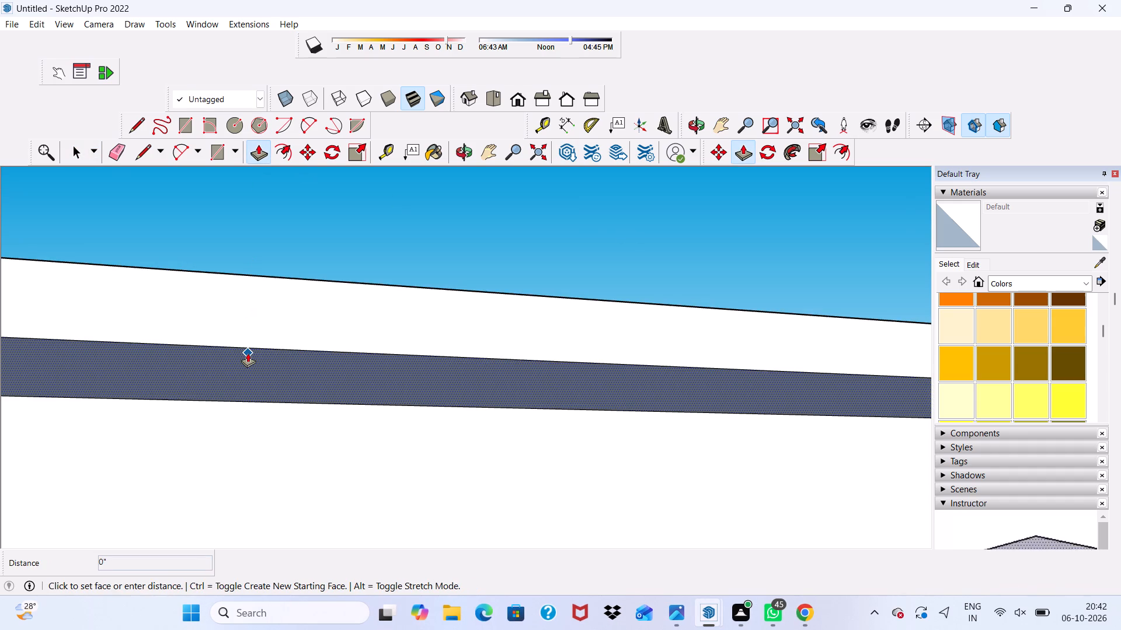
scroll(250, 440, "down", 2)
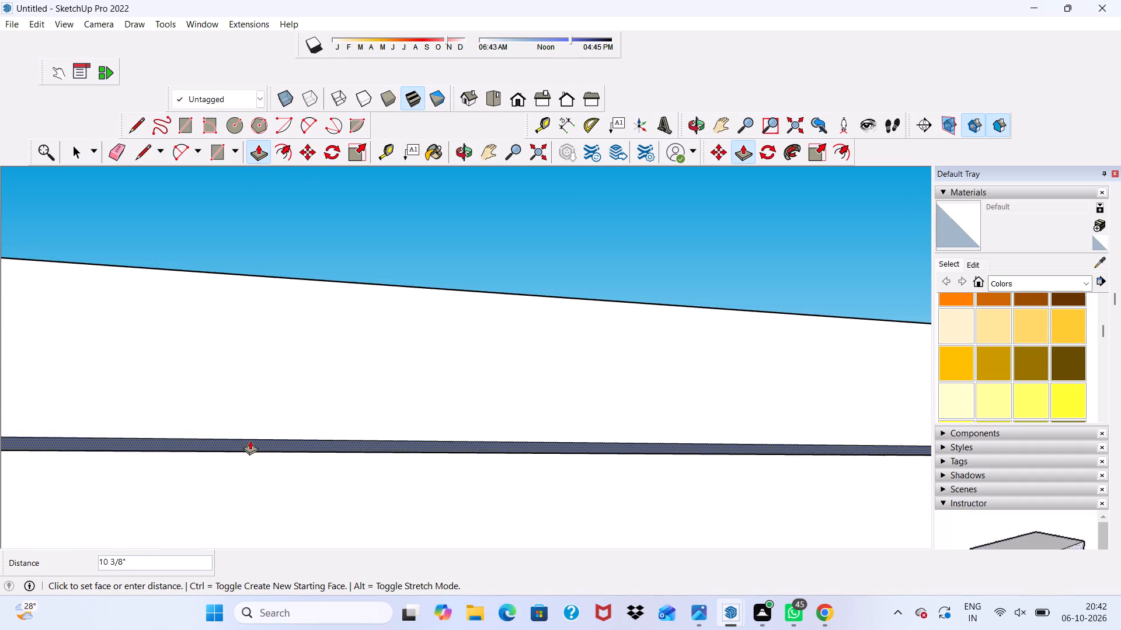
scroll(250, 440, "down", 11)
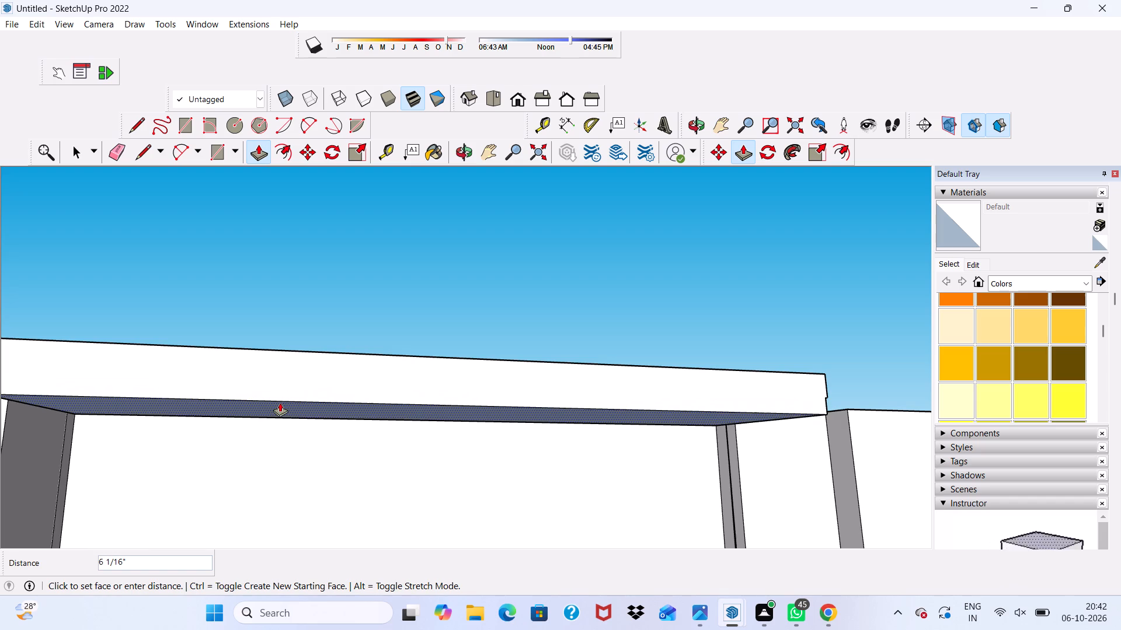
left_click(280, 402)
Erase the long dividing line running across the raised roof panel behind the overhang.
scroll(297, 380, "down", 7)
middle_click_drag(356, 311, 323, 416)
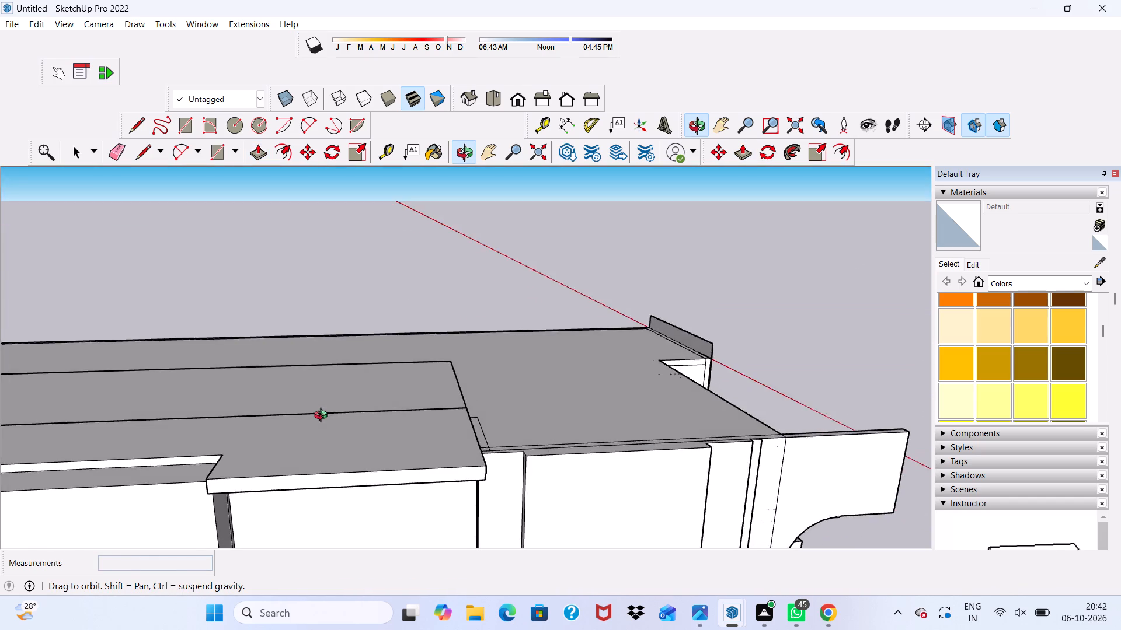
middle_click_drag(323, 416, 315, 387)
scroll(315, 387, "down", 2)
middle_click_drag(314, 387, 238, 484)
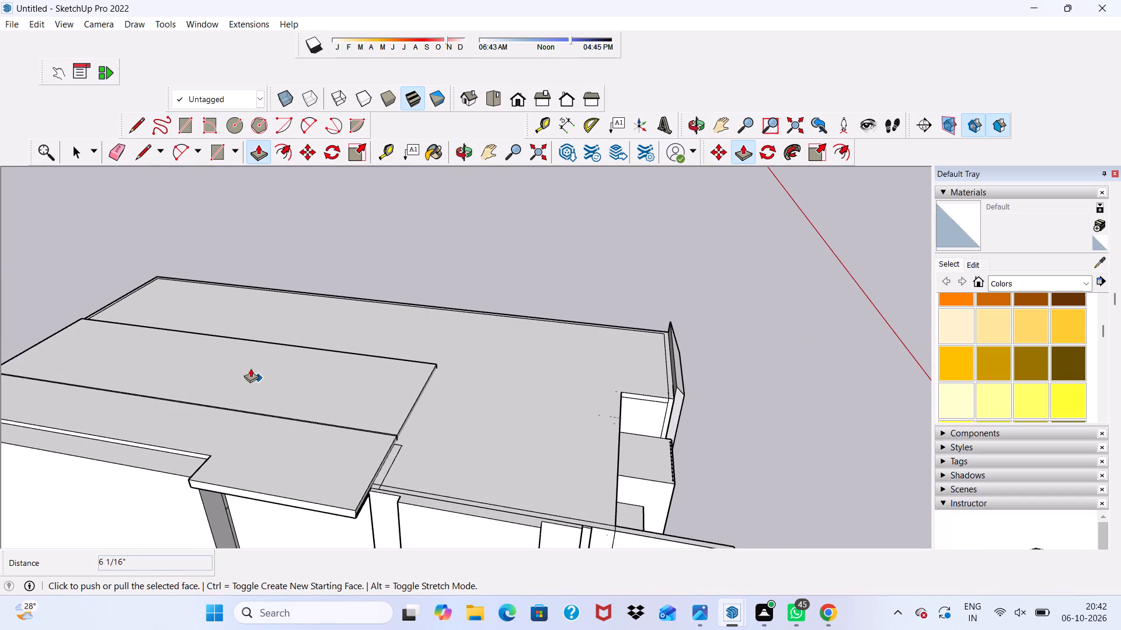
left_click(126, 155)
left_click_drag(157, 400, 165, 391)
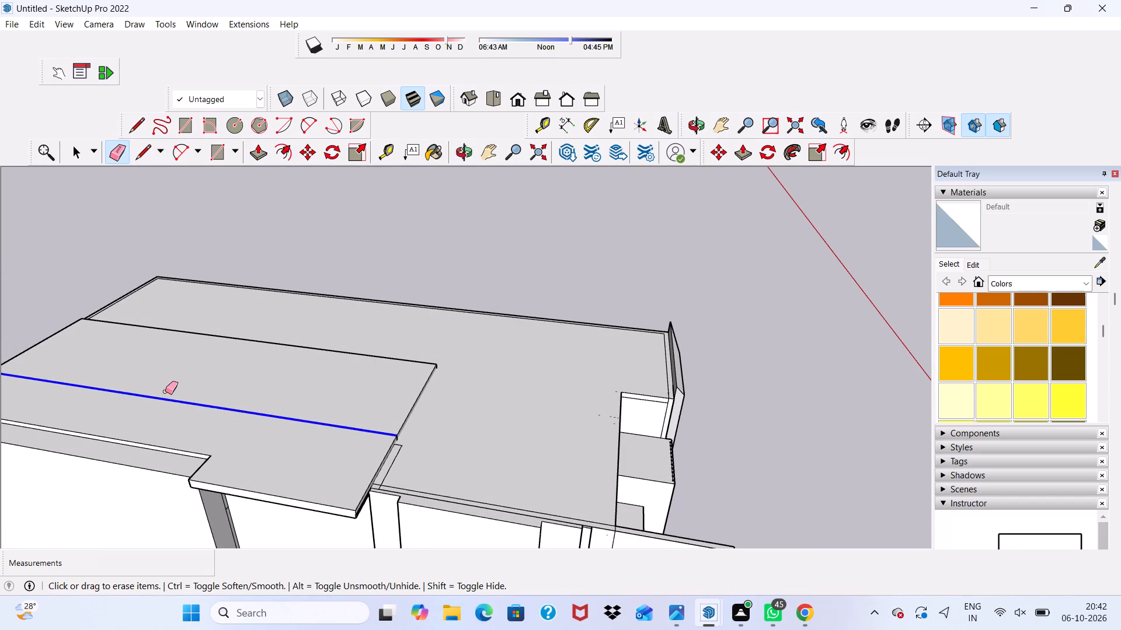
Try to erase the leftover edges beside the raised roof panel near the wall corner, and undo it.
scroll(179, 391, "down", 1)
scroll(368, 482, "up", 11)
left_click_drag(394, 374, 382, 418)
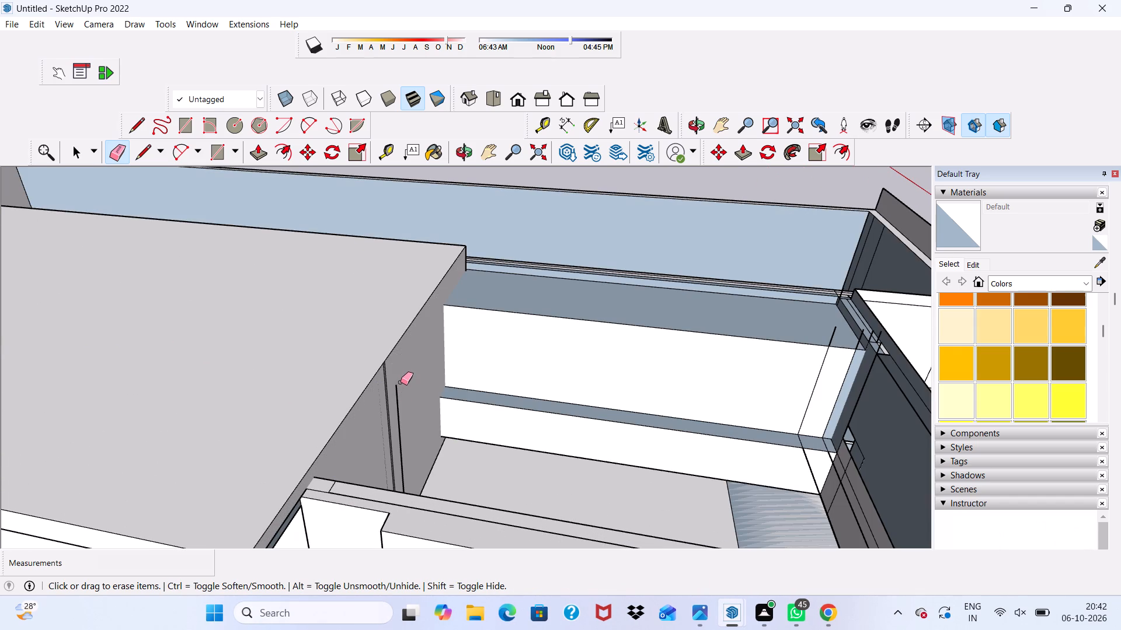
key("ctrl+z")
Push the raised roof panel behind the overhang down flush with the main roof surface.
key("space")
left_click(349, 376)
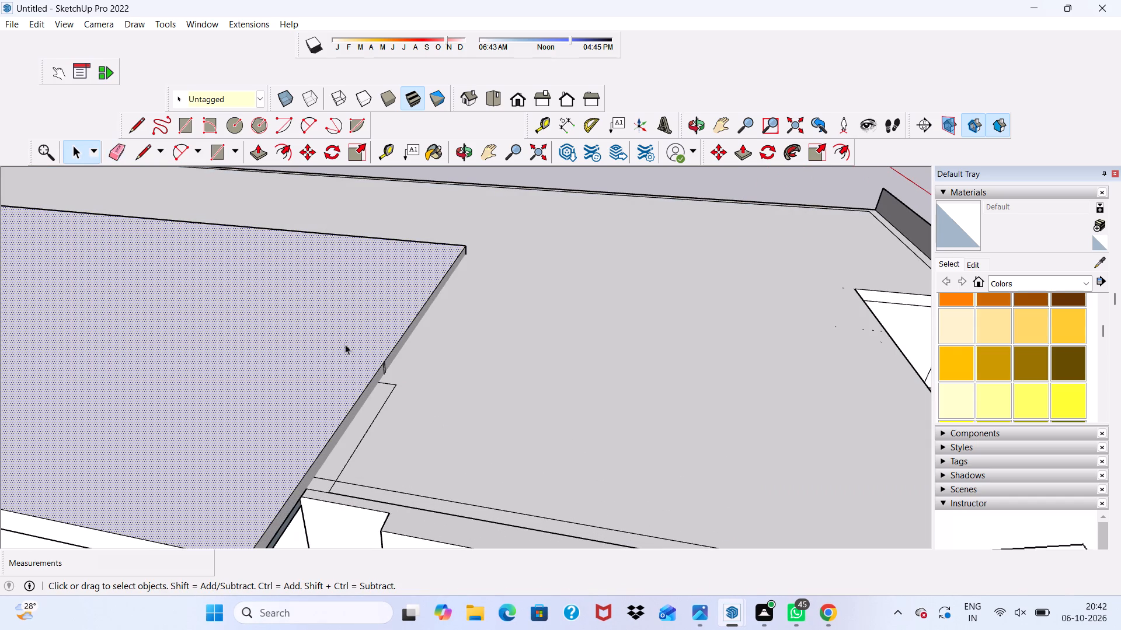
left_click(263, 152)
left_click_drag(301, 286, 305, 302)
scroll(318, 285, "down", 4)
middle_click_drag(333, 270, 342, 261)
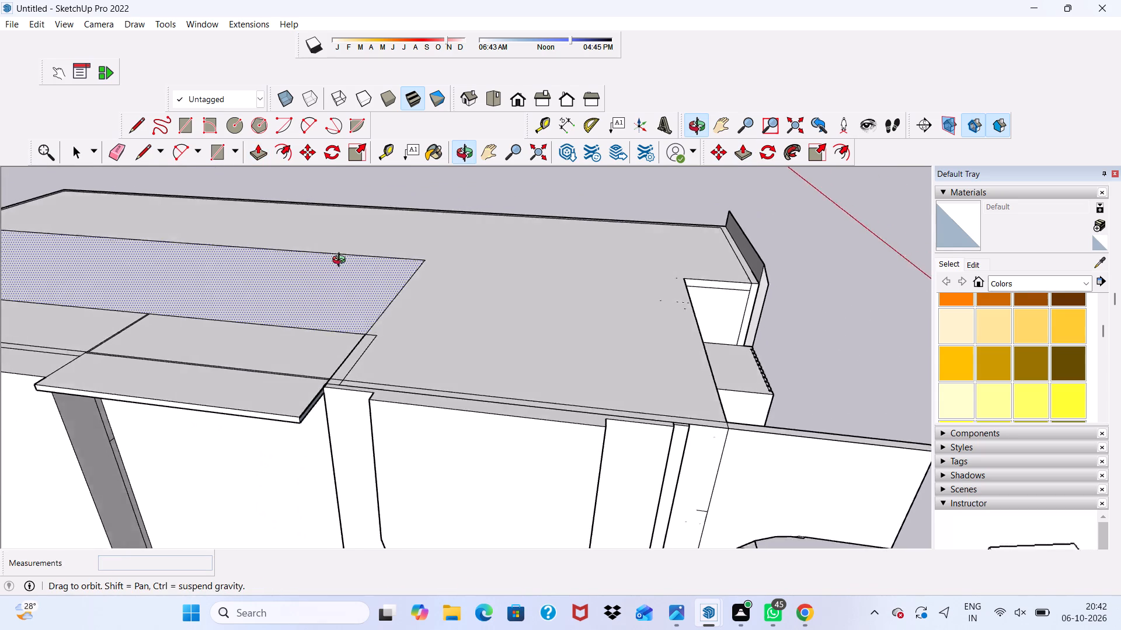
middle_click_drag(342, 261, 401, 341)
key("space")
Erase the long lines and slanted end line outlining the flattened panel on the main roof.
scroll(401, 341, "down", 5)
middle_click_drag(401, 341, 239, 190)
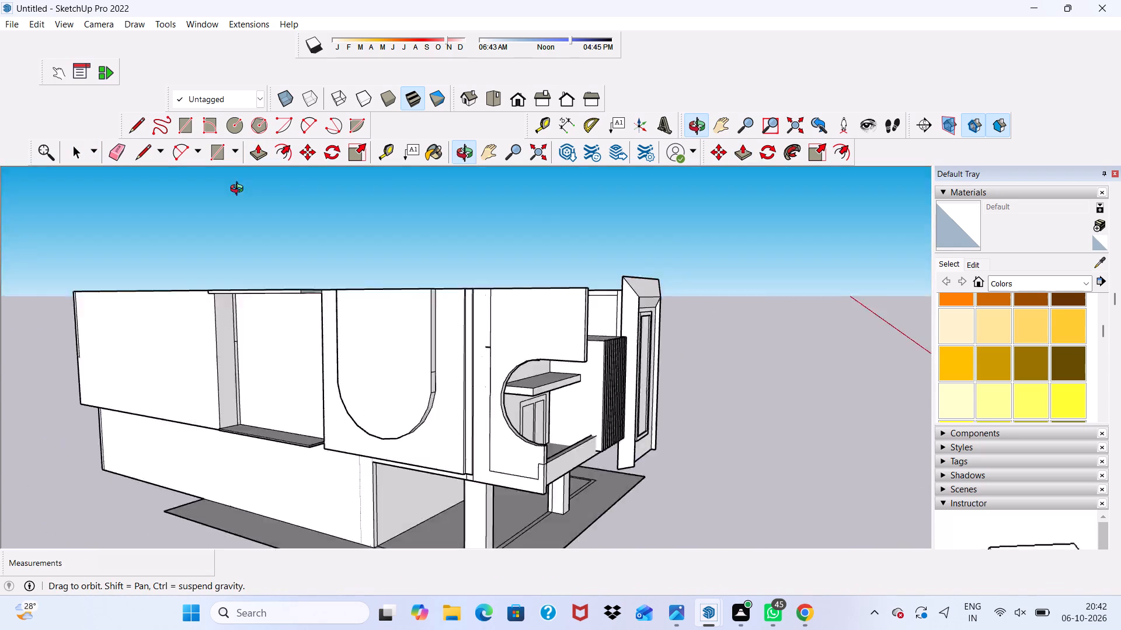
middle_click_drag(239, 190, 462, 290)
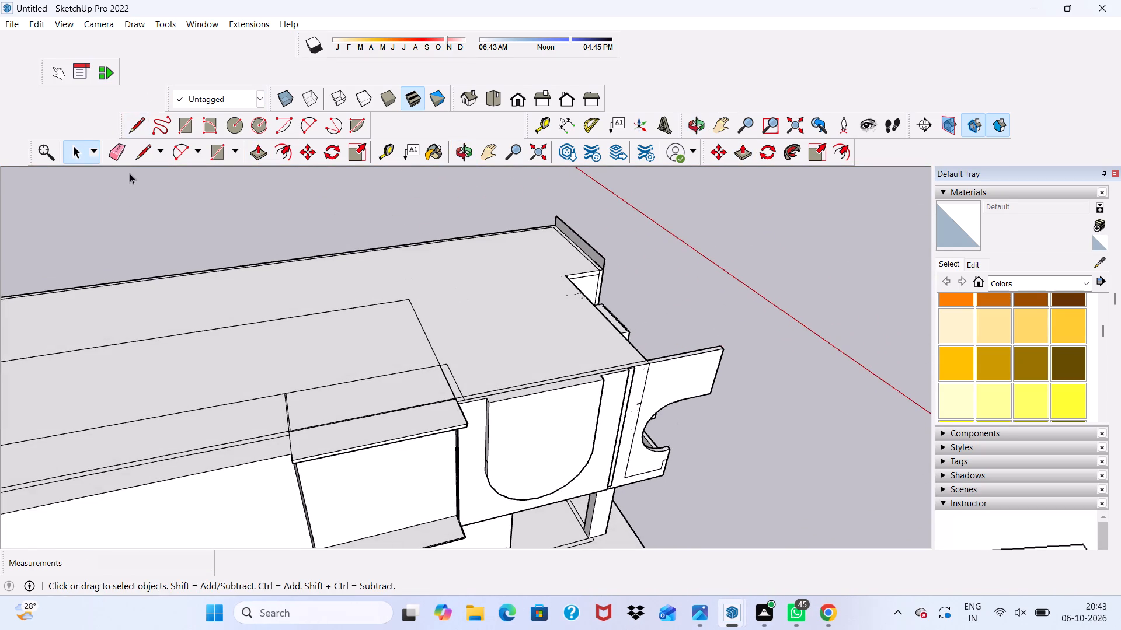
left_click(114, 146)
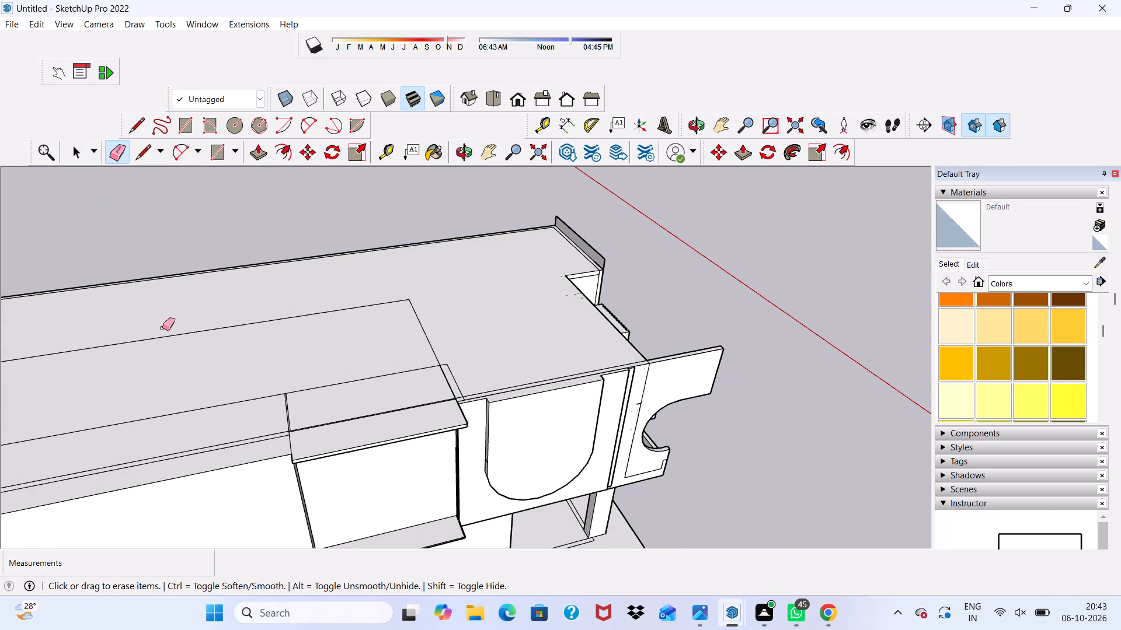
left_click_drag(162, 328, 158, 454)
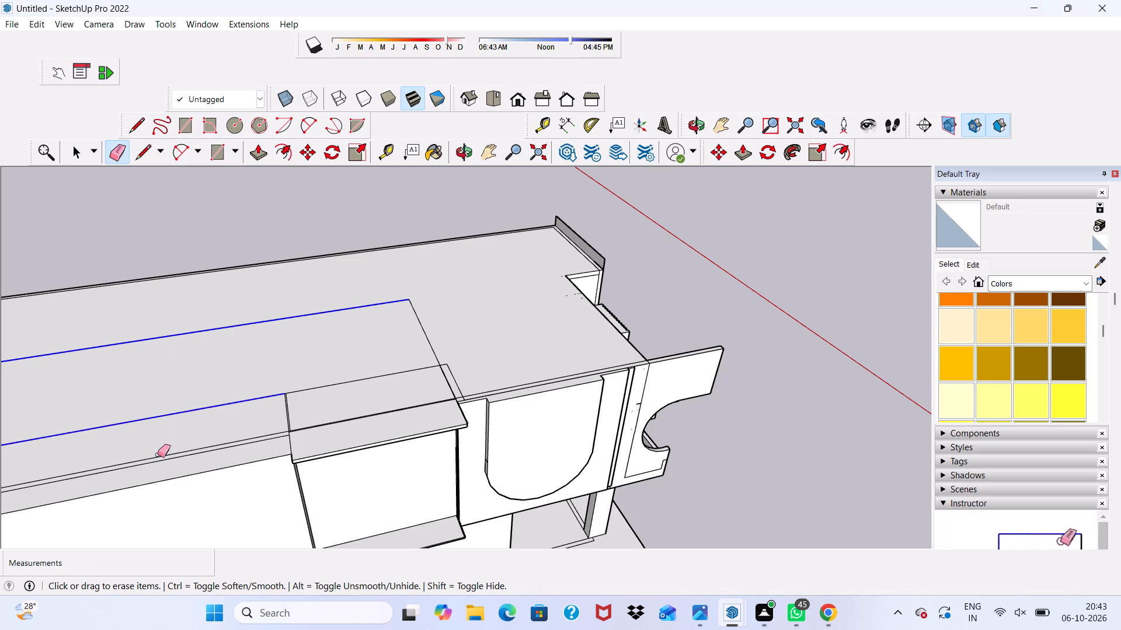
left_click_drag(433, 326, 421, 340)
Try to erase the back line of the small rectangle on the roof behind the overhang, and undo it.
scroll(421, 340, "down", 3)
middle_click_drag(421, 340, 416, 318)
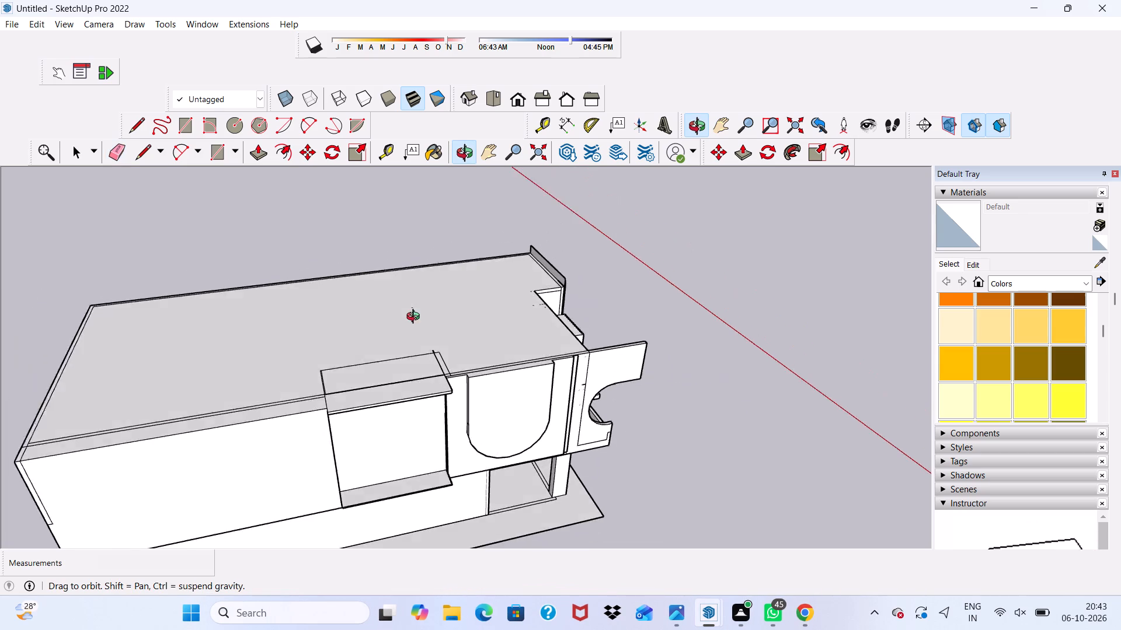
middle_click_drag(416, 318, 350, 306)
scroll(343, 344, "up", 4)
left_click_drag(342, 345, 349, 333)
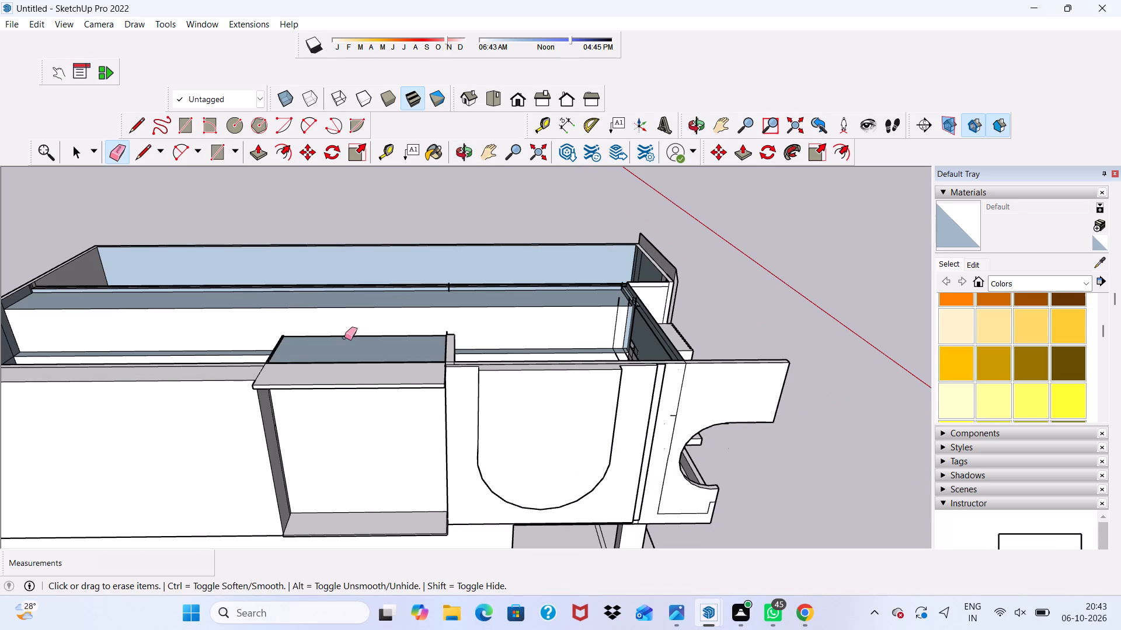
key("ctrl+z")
Erase the inner lines along the roof's front edge on both sides of the overhang, keeping the roof face.
scroll(302, 367, "up", 3)
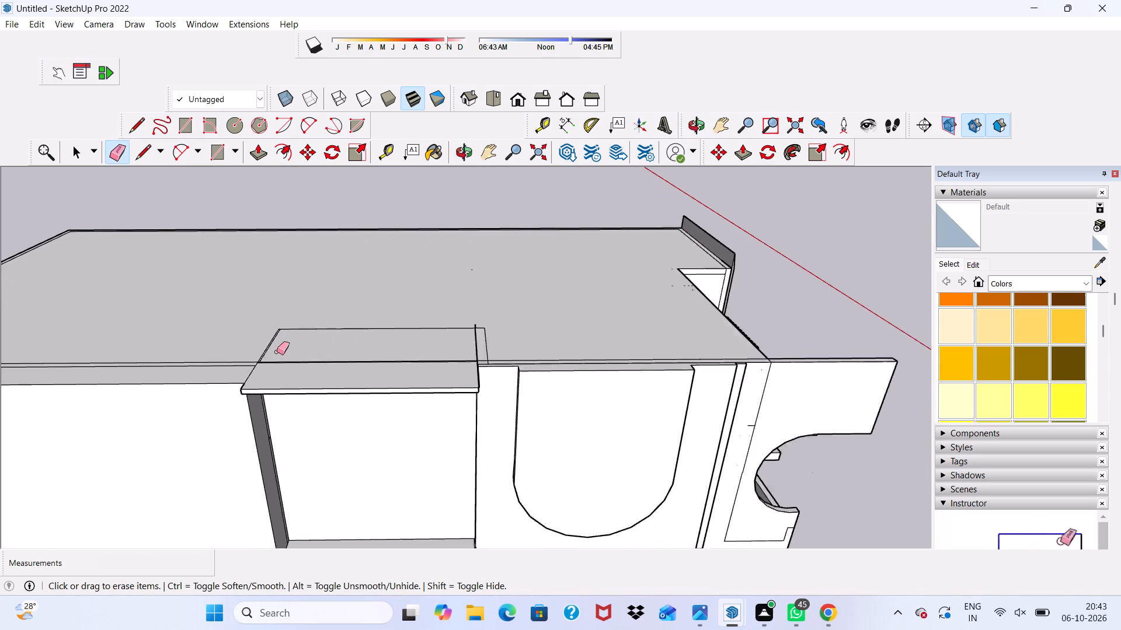
left_click_drag(239, 358, 229, 366)
left_click_drag(561, 351, 562, 365)
key("ctrl+z")
scroll(563, 351, "up", 6)
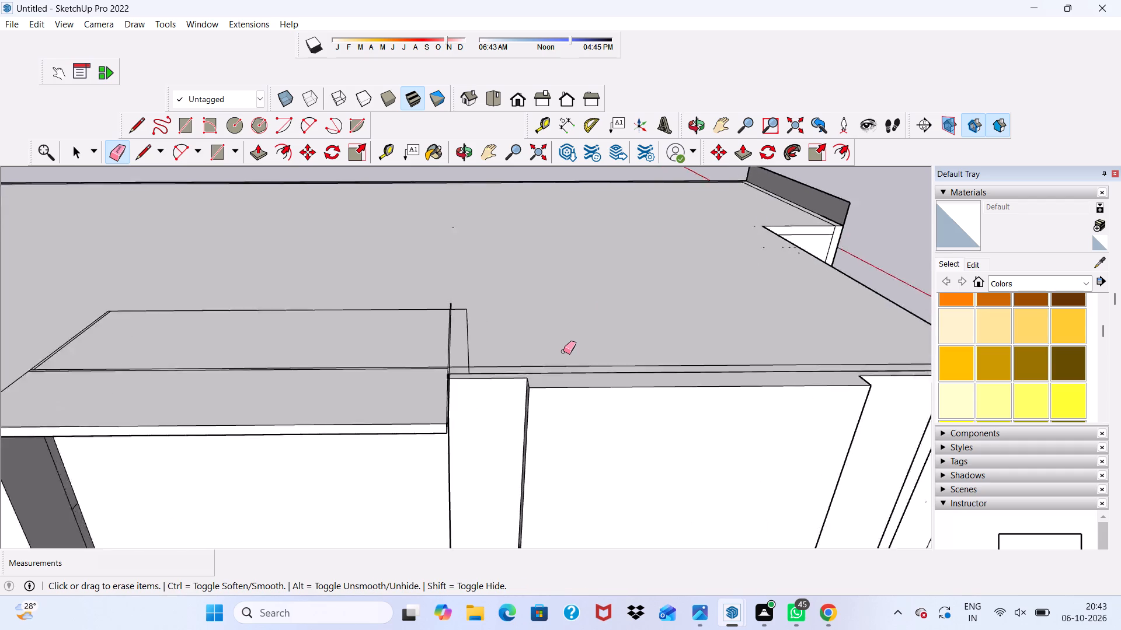
scroll(563, 351, "up", 2)
left_click(547, 373)
left_click(542, 381)
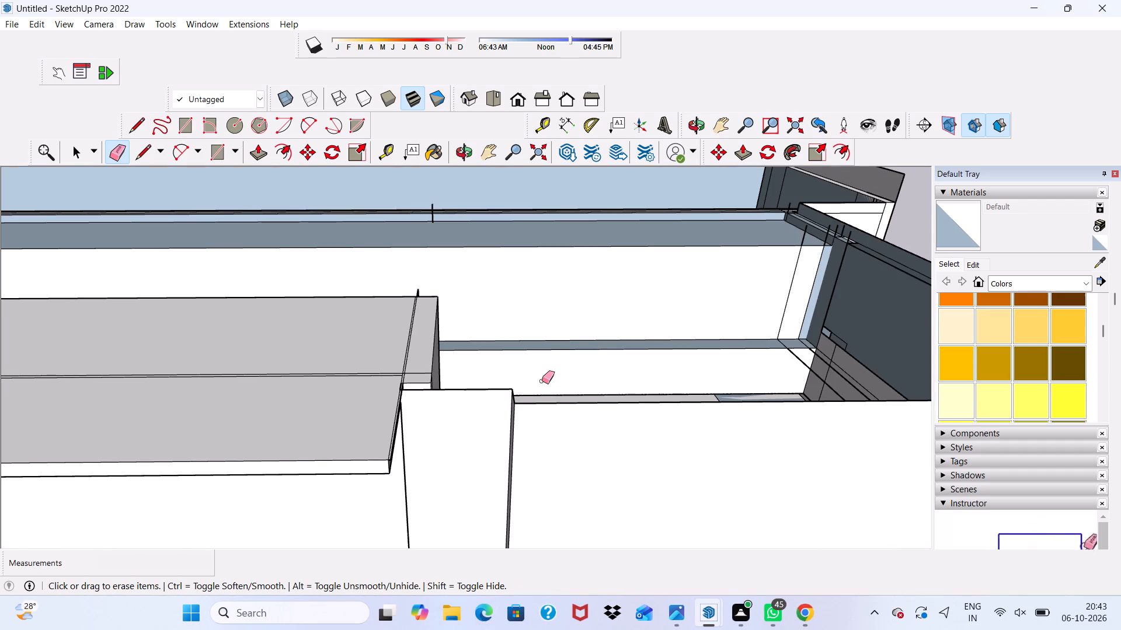
key("ctrl+z")
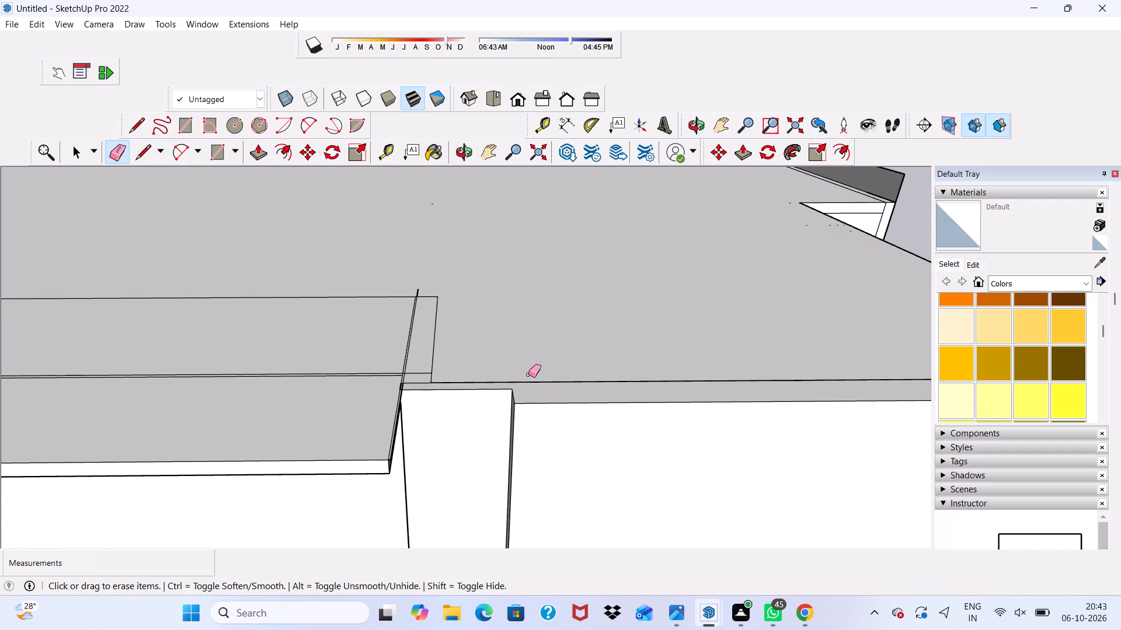
Erase the small rectangle's back and end lines and the short stub lines on the roof behind the overhang.
scroll(520, 373, "up", 3)
left_click_drag(417, 330, 406, 338)
left_click_drag(390, 380, 398, 371)
left_click(410, 385)
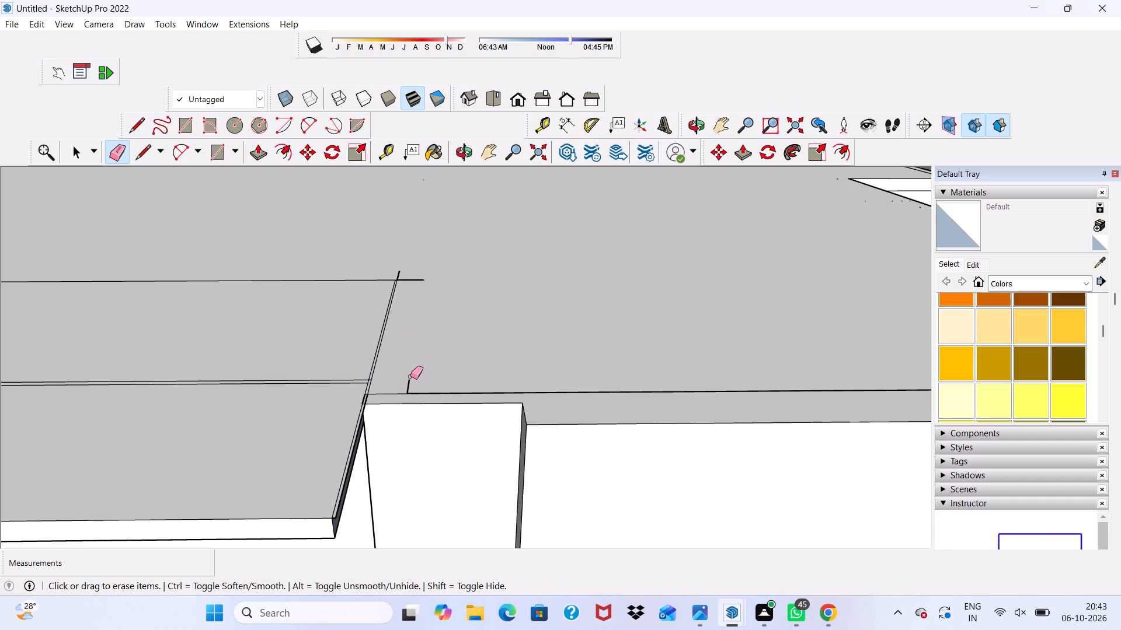
left_click_drag(410, 377, 408, 384)
left_click_drag(381, 325, 388, 314)
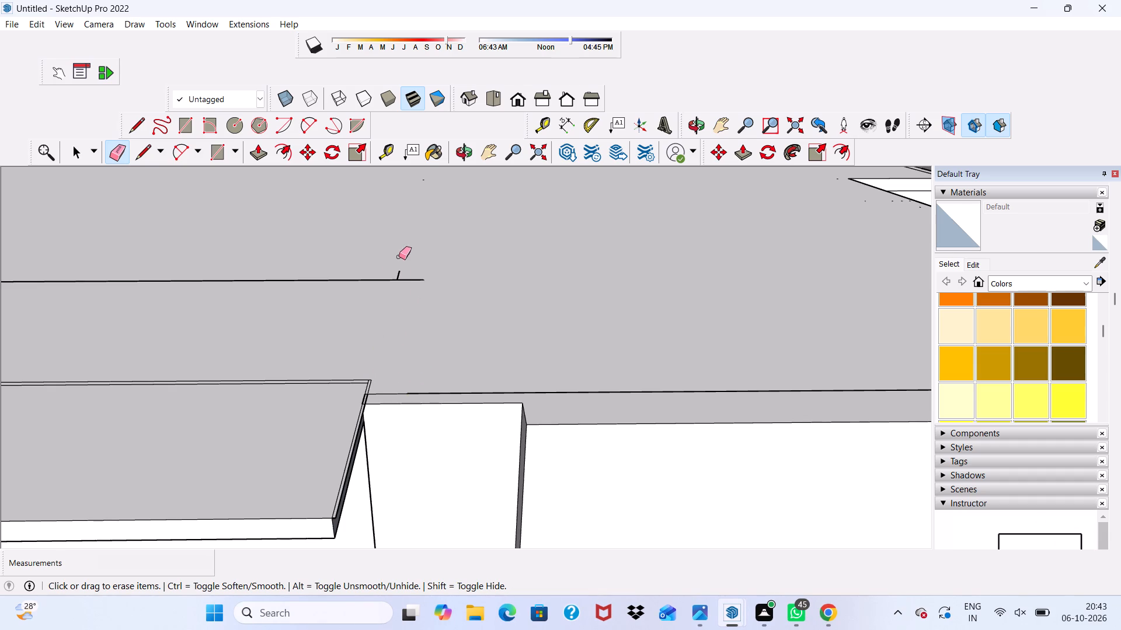
left_click_drag(391, 268, 384, 285)
left_click_drag(399, 265, 399, 278)
left_click_drag(399, 278, 410, 278)
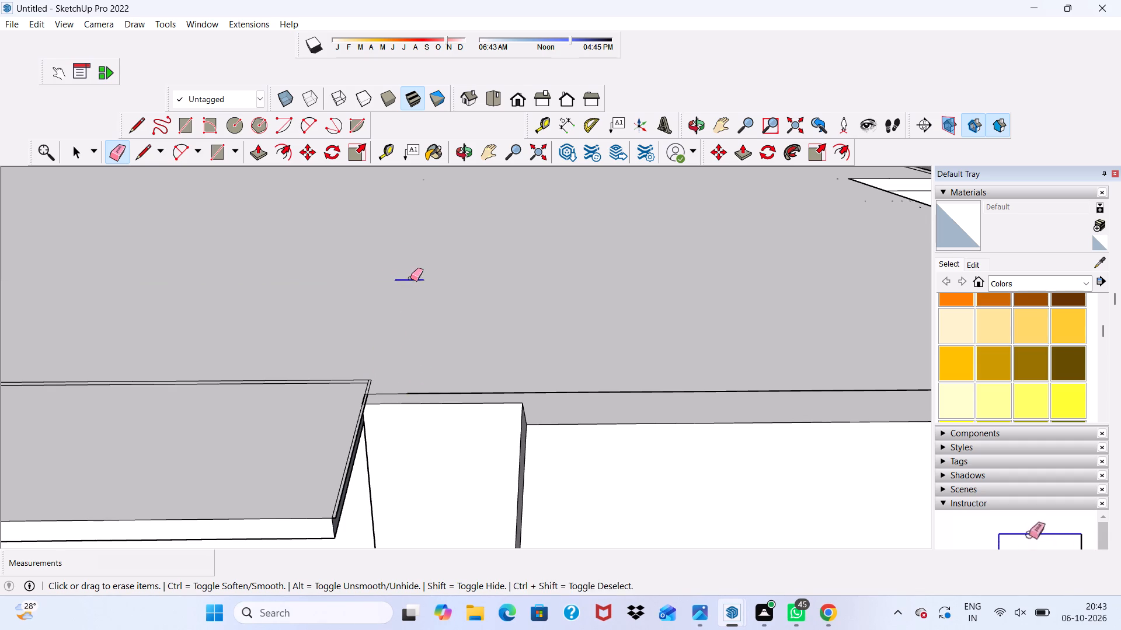
Examine the house from the balcony side and around to the roof behind the new overhang.
scroll(413, 276, "down", 2)
scroll(413, 276, "up", 1)
scroll(413, 276, "down", 7)
scroll(454, 318, "up", 1)
scroll(454, 318, "down", 7)
middle_click_drag(466, 303, 161, 170)
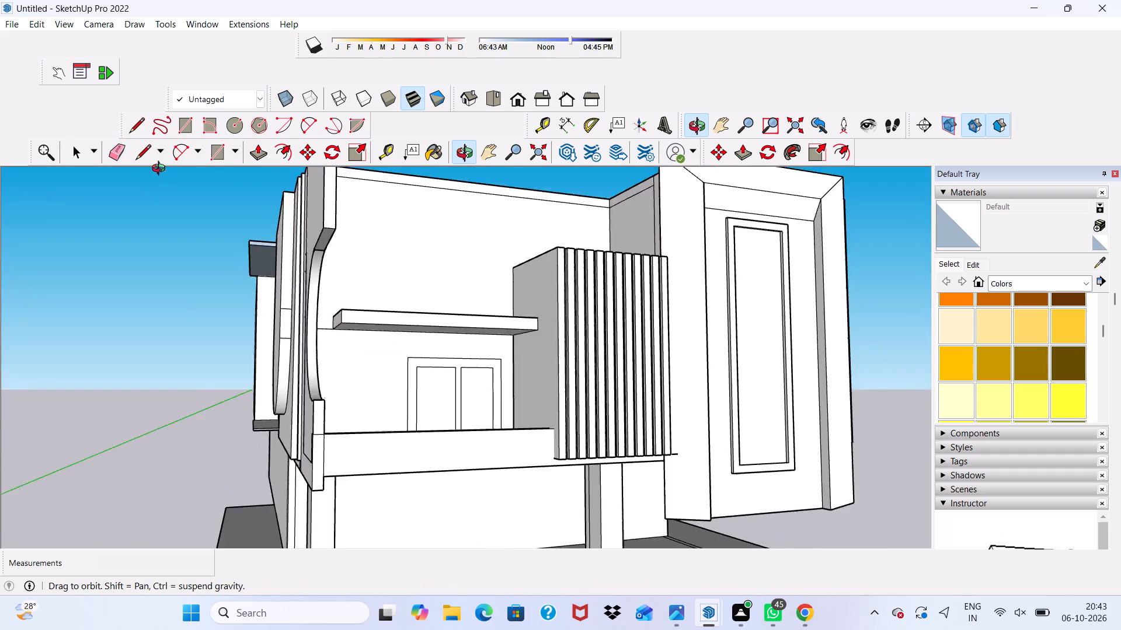
middle_click_drag(161, 170, 514, 254)
scroll(483, 324, "up", 1)
scroll(365, 229, "down", 3)
middle_click_drag(355, 218, 331, 307)
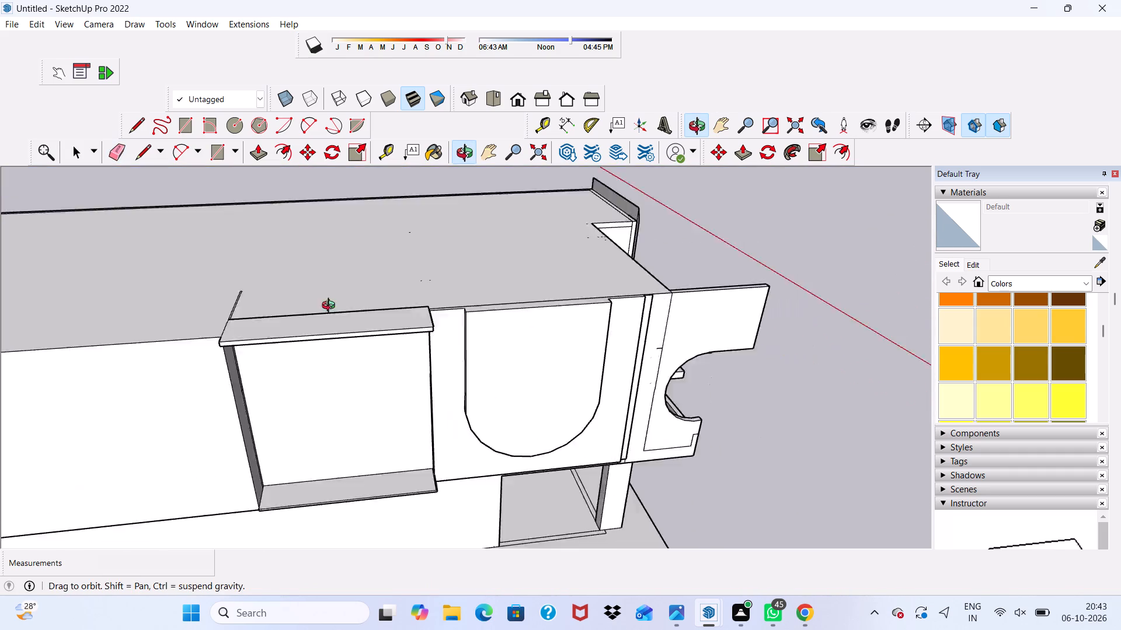